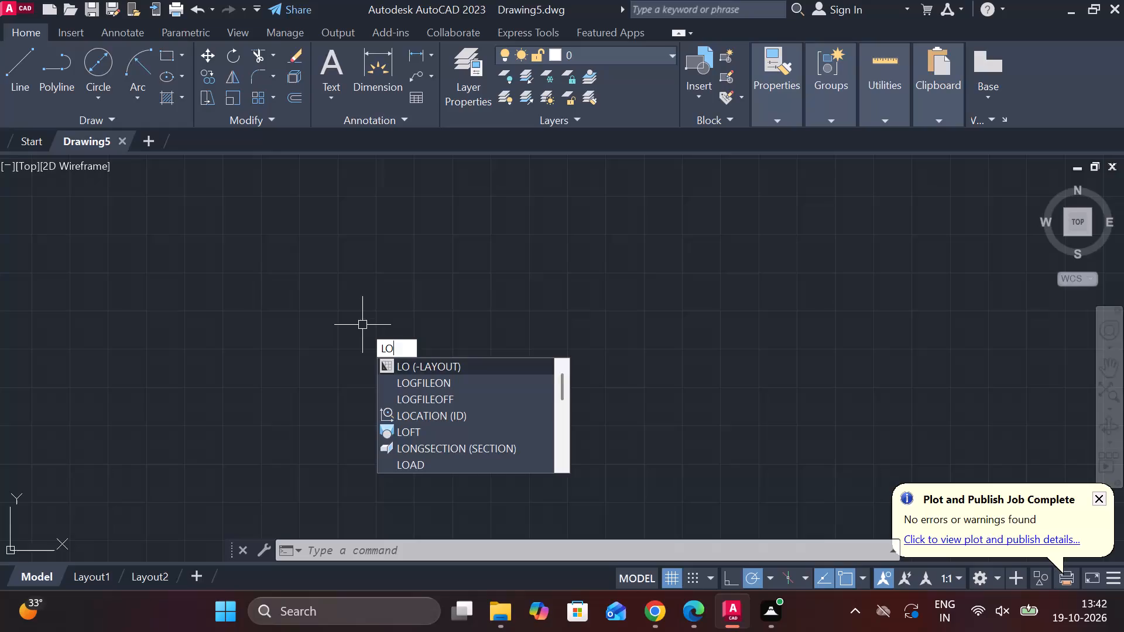
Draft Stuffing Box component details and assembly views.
Turn on command logging with LOGFILEON.
key("g")
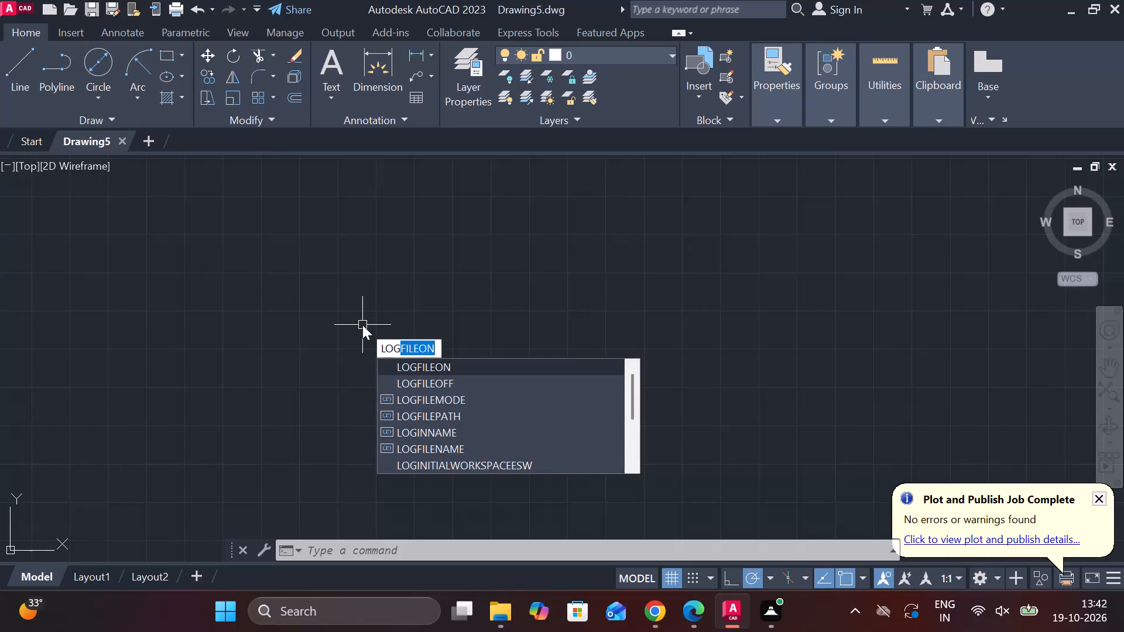
left_click(427, 369)
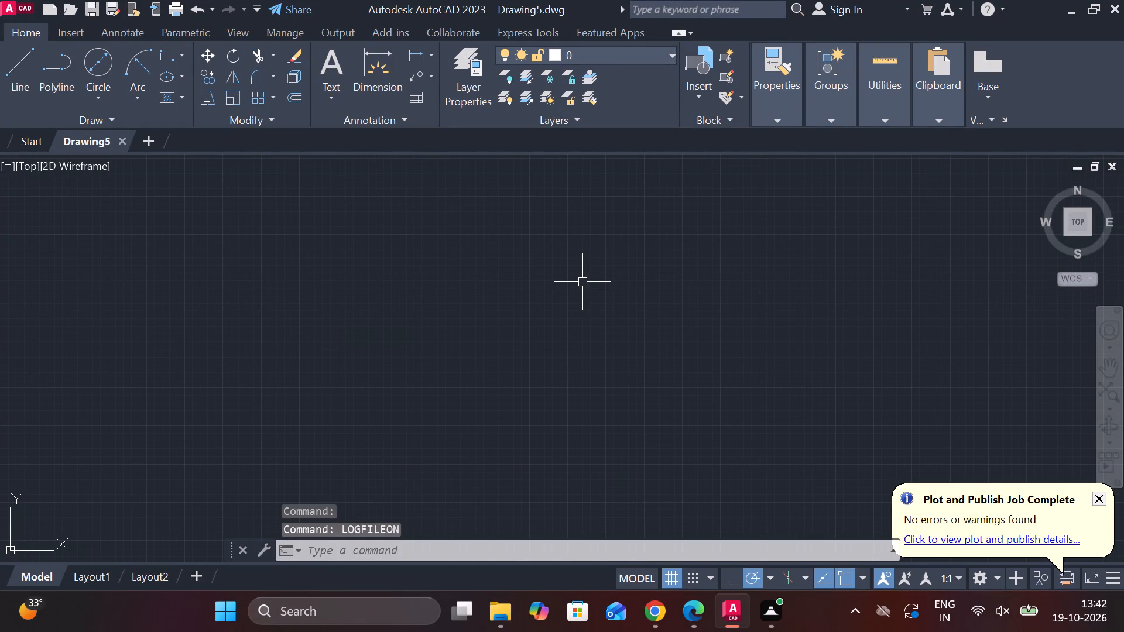
Set the drawing limits with lower corner 0,0 and upper corner 297,210.
type("limits")
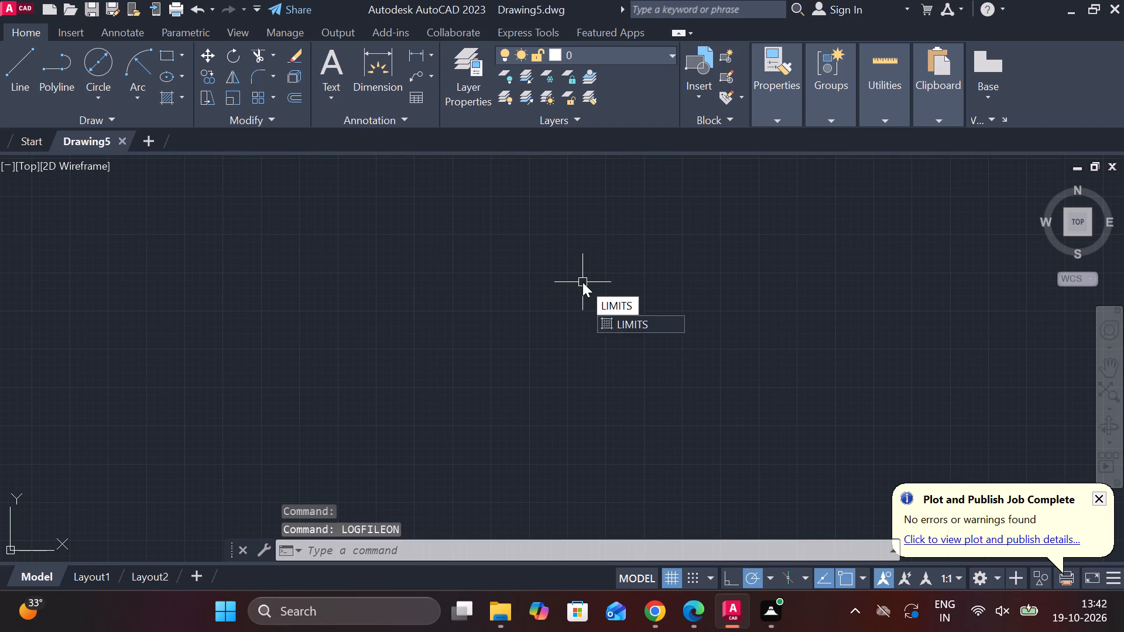
key("Return")
type("0,0")
key("Return")
type("297")
type(",210")
key("Return")
key("z")
key("Return")
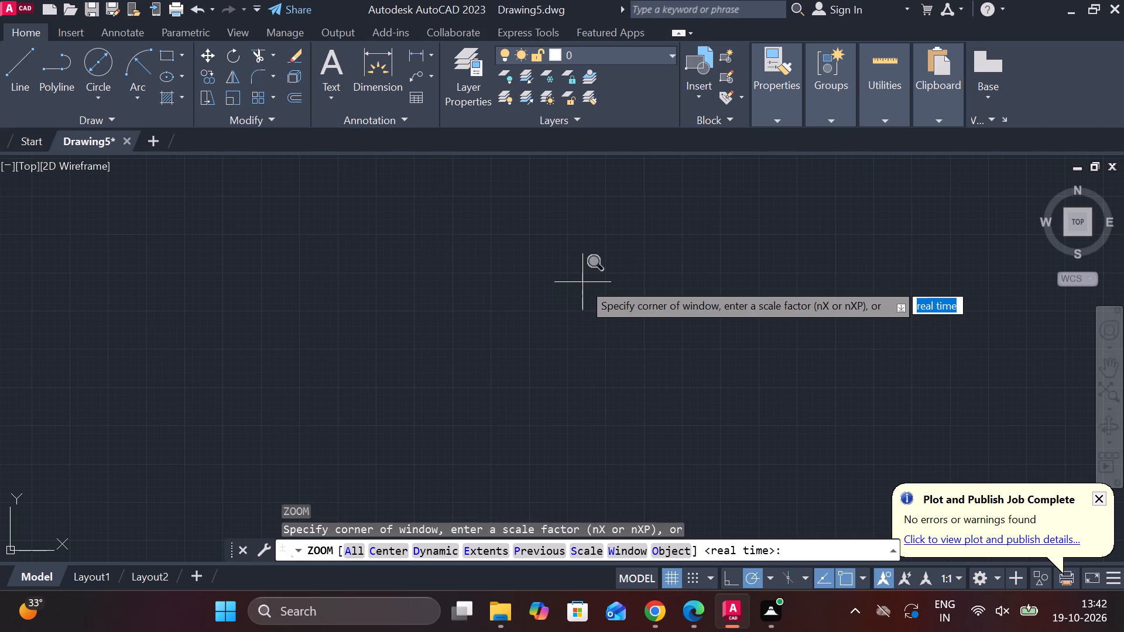
key("e")
key("Return")
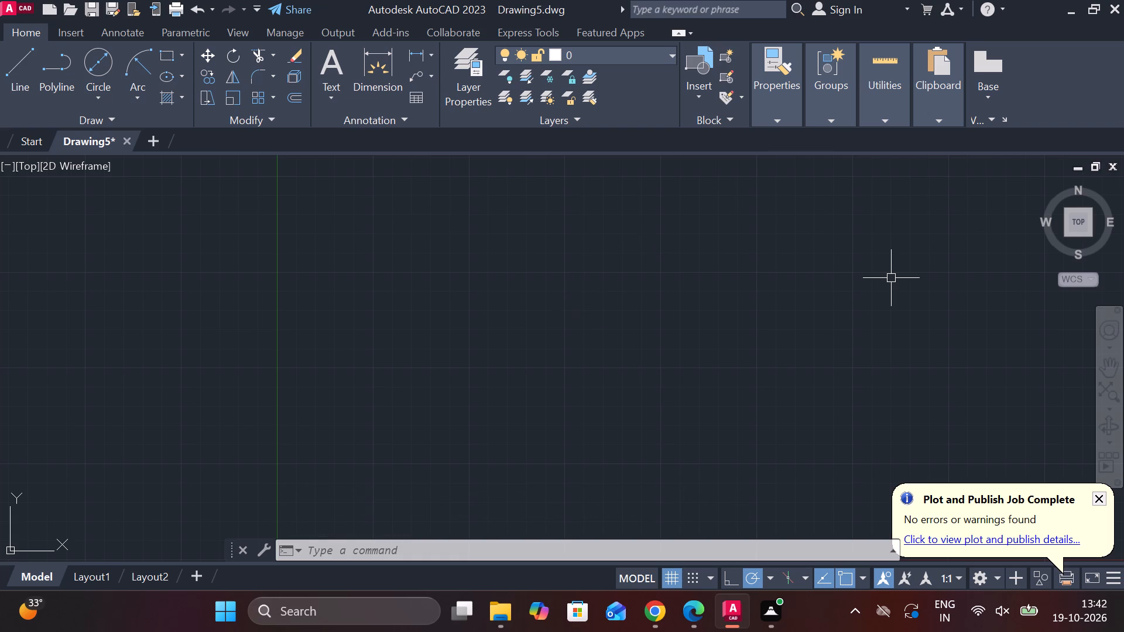
Draw a closed upright rectangle 21 units wide and 180 units high with the Line command.
key("l")
key("Return")
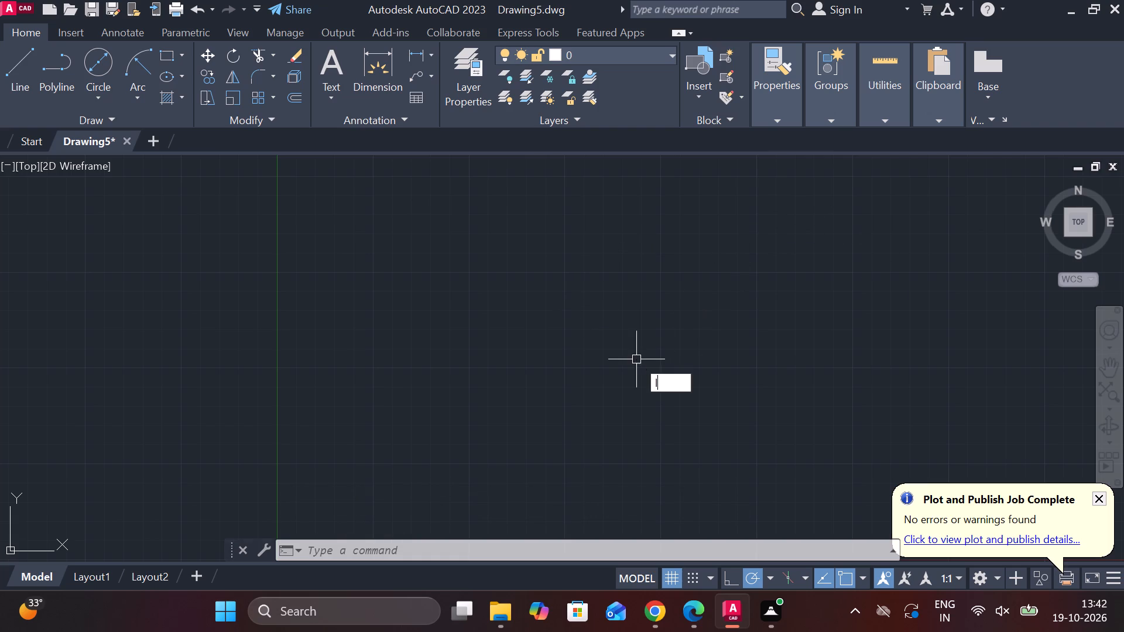
left_click(470, 221)
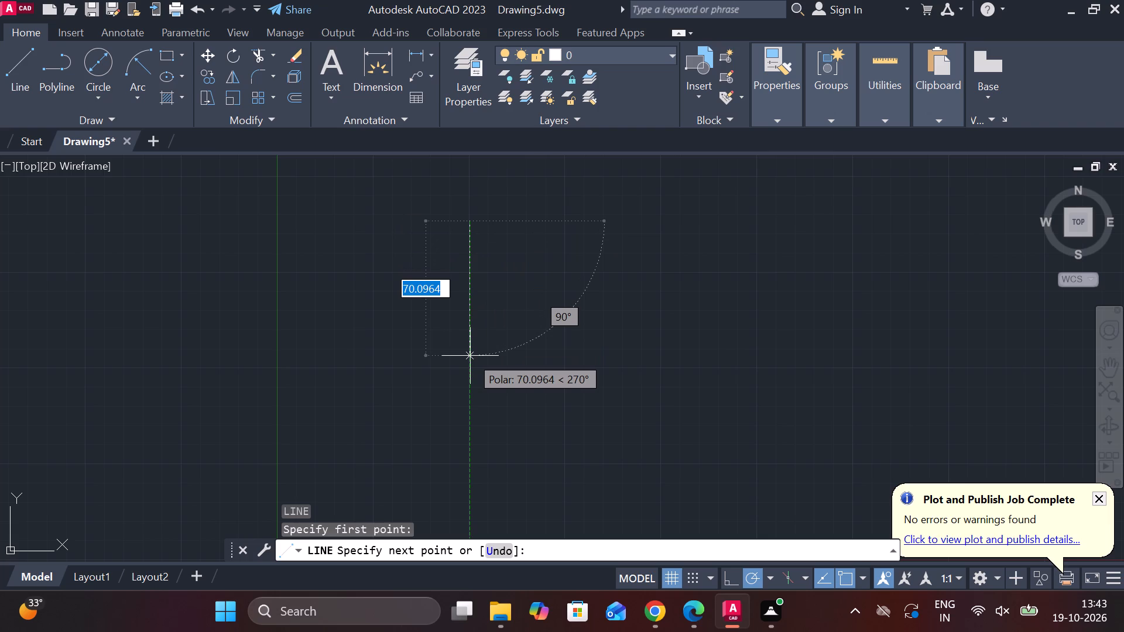
key("1")
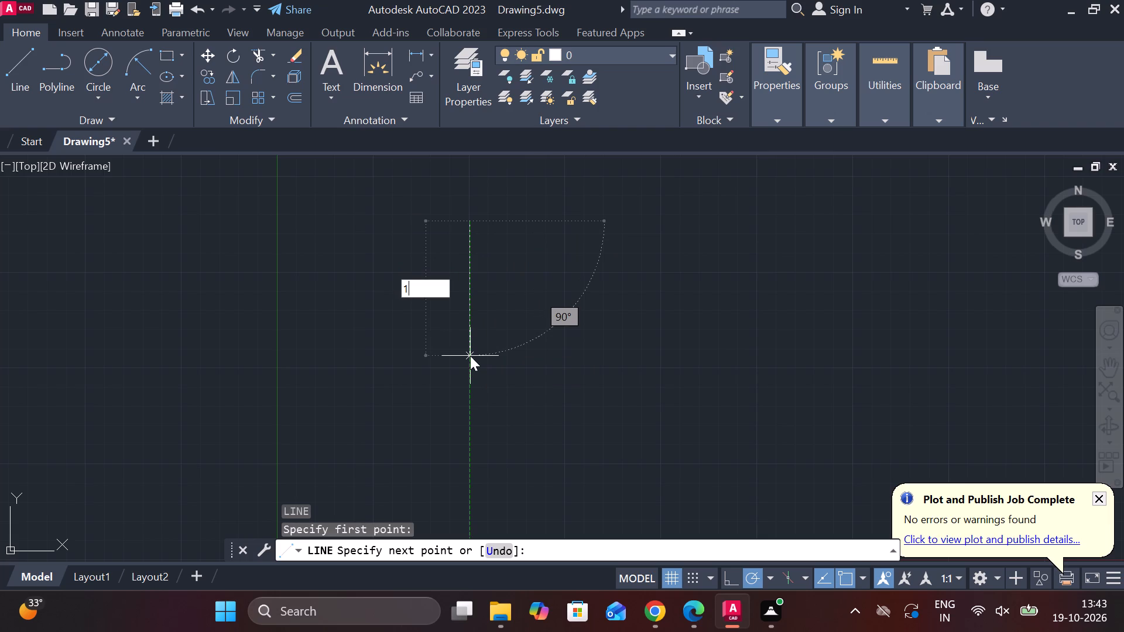
type("80")
key("Return")
middle_click_drag(533, 355, 483, 190)
scroll(478, 157, "down", 2)
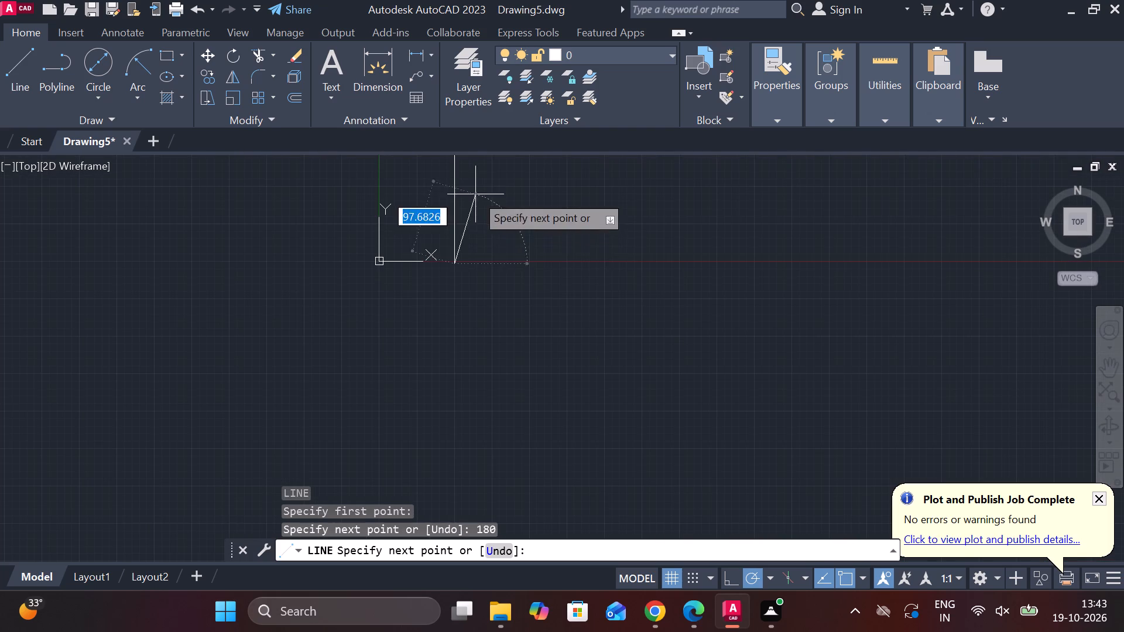
middle_click_drag(474, 249, 454, 380)
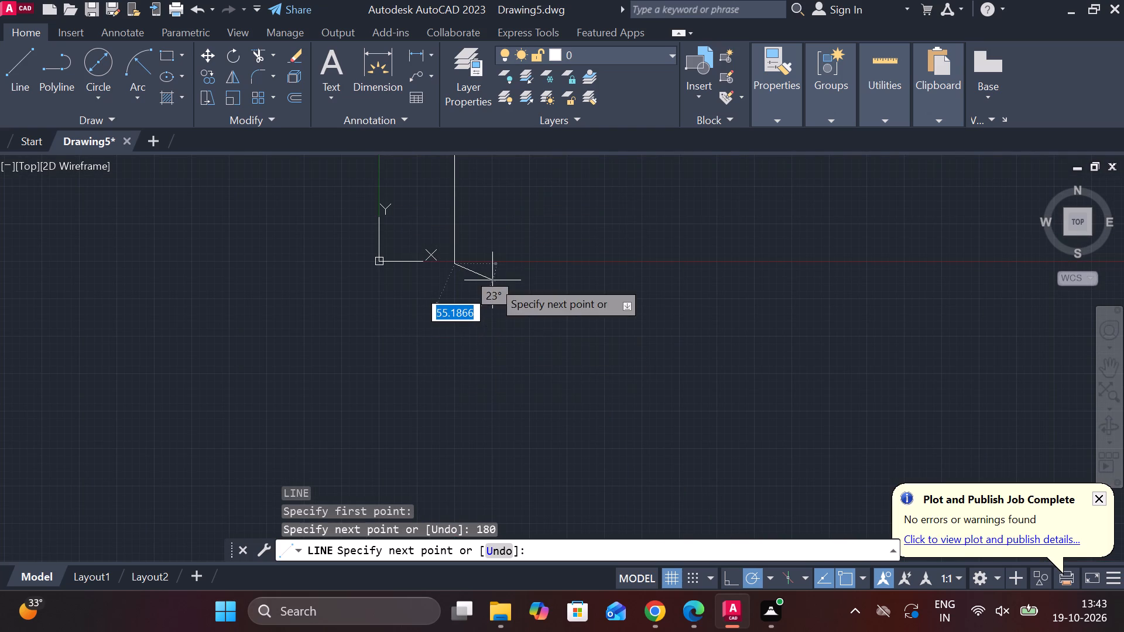
type("21")
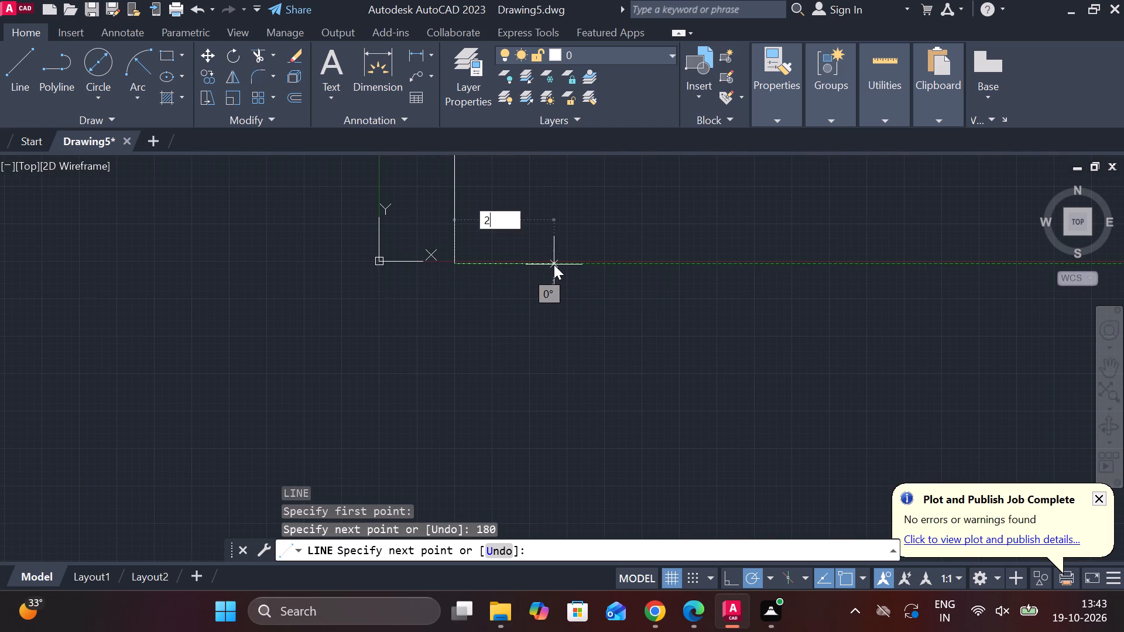
key("space")
middle_click_drag(484, 315, 484, 377)
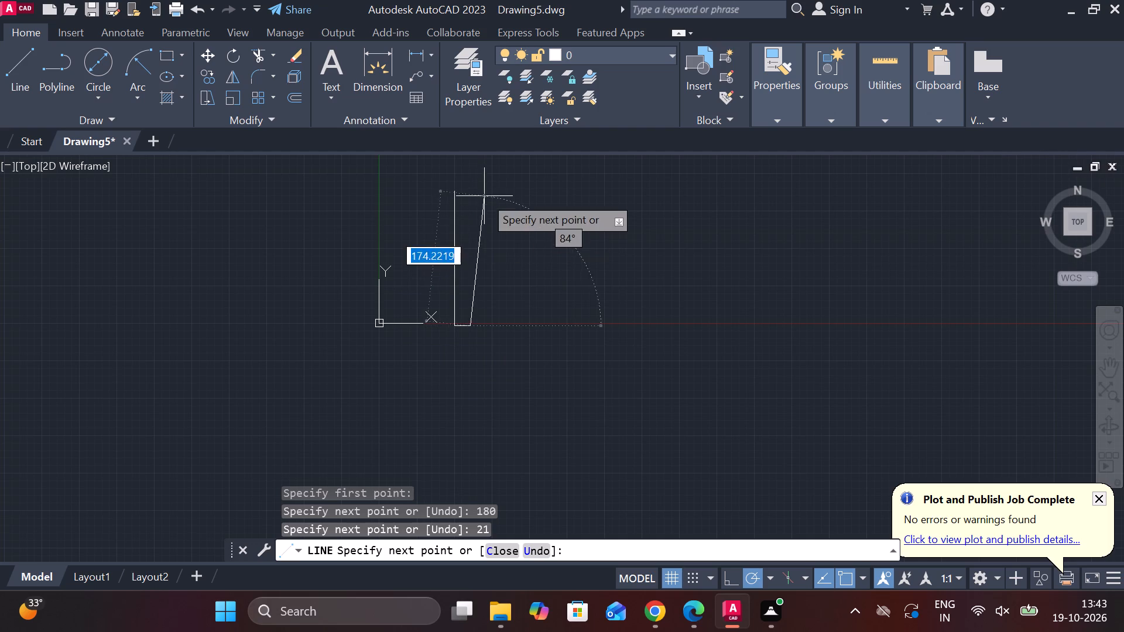
middle_click_drag(493, 210, 497, 260)
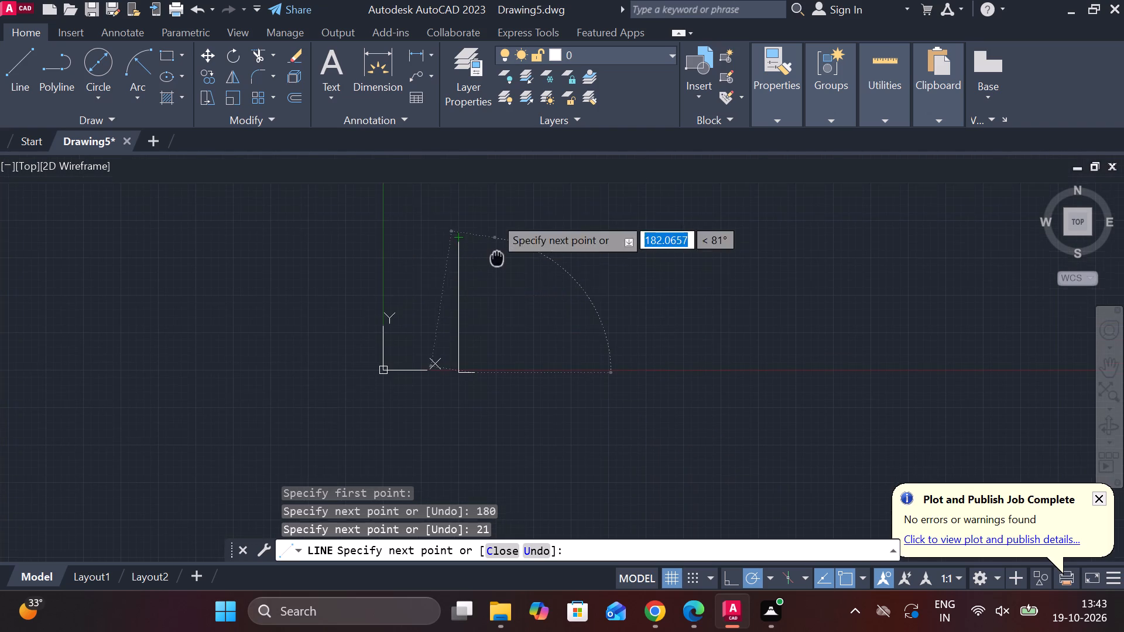
type("180")
key("Return")
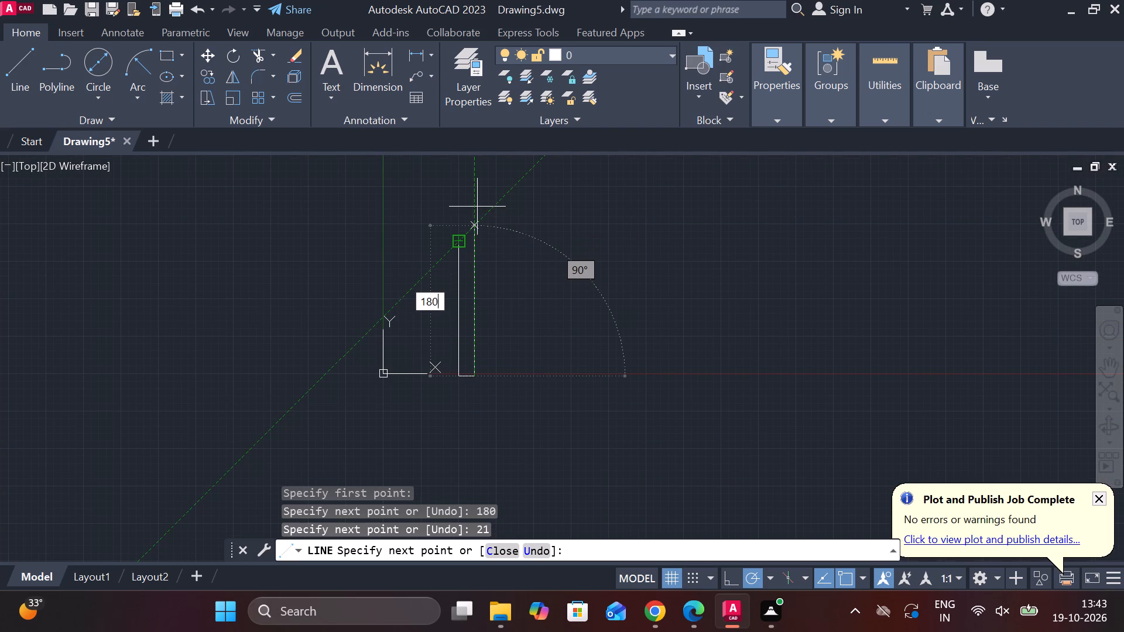
scroll(439, 232, "up", 2)
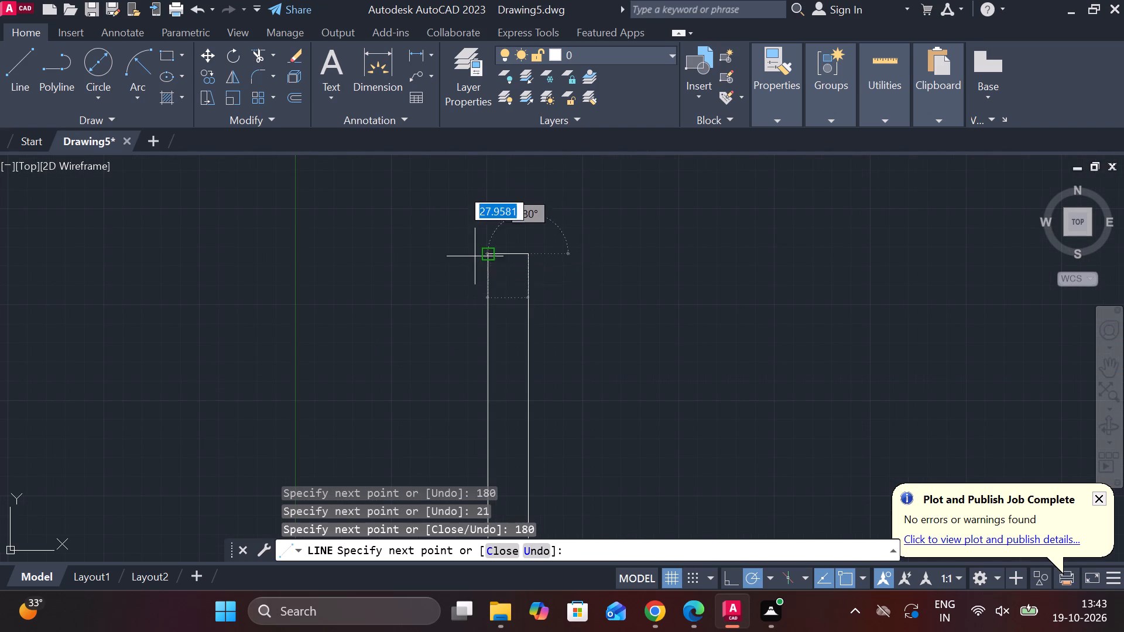
left_click(482, 253)
key("Escape")
From the midpoint of the rectangle's right edge, draw lines 47 right and 40 up, returning left past that edge.
scroll(701, 283, "down", 1)
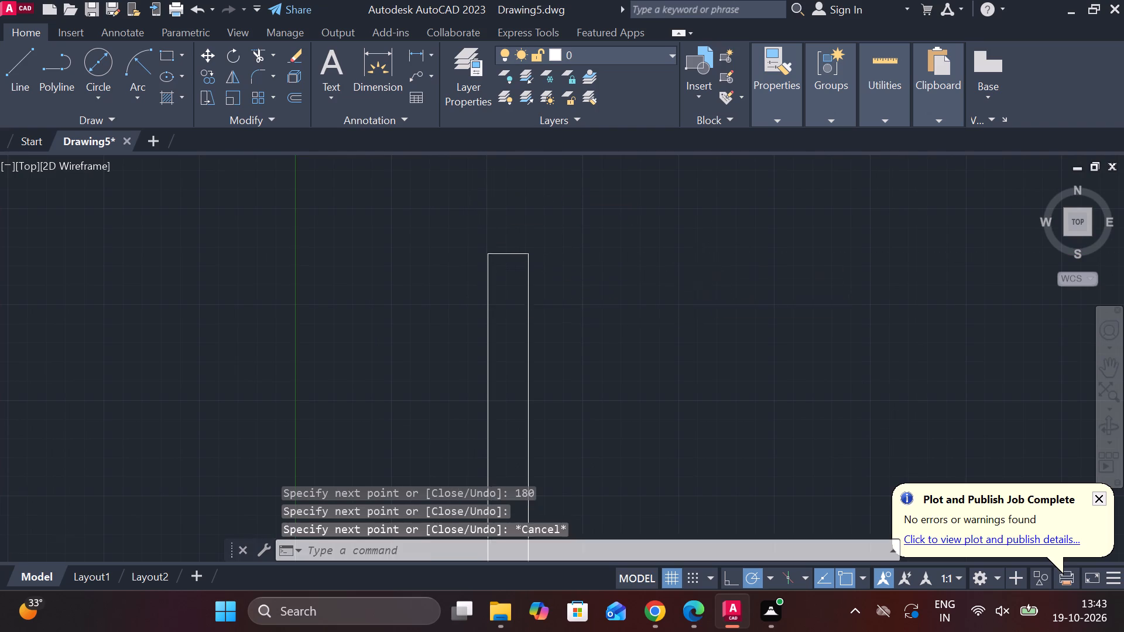
scroll(701, 283, "down", 1)
middle_click_drag(679, 308, 571, 310)
key("l")
key("Return")
scroll(577, 328, "up", 2)
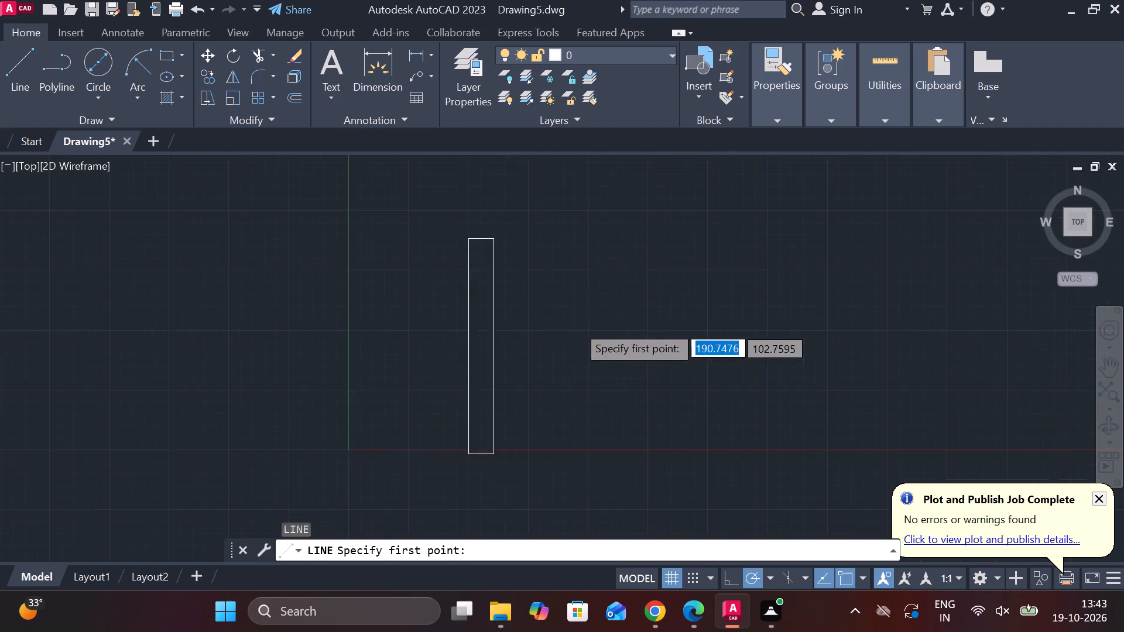
left_click(447, 356)
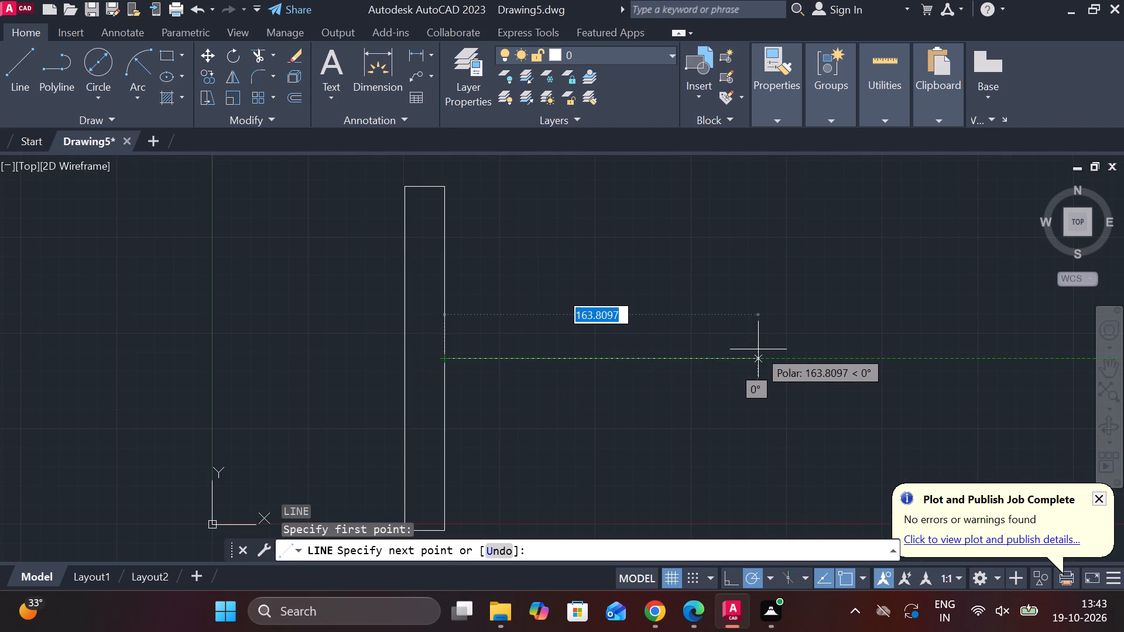
type("47")
key("Return")
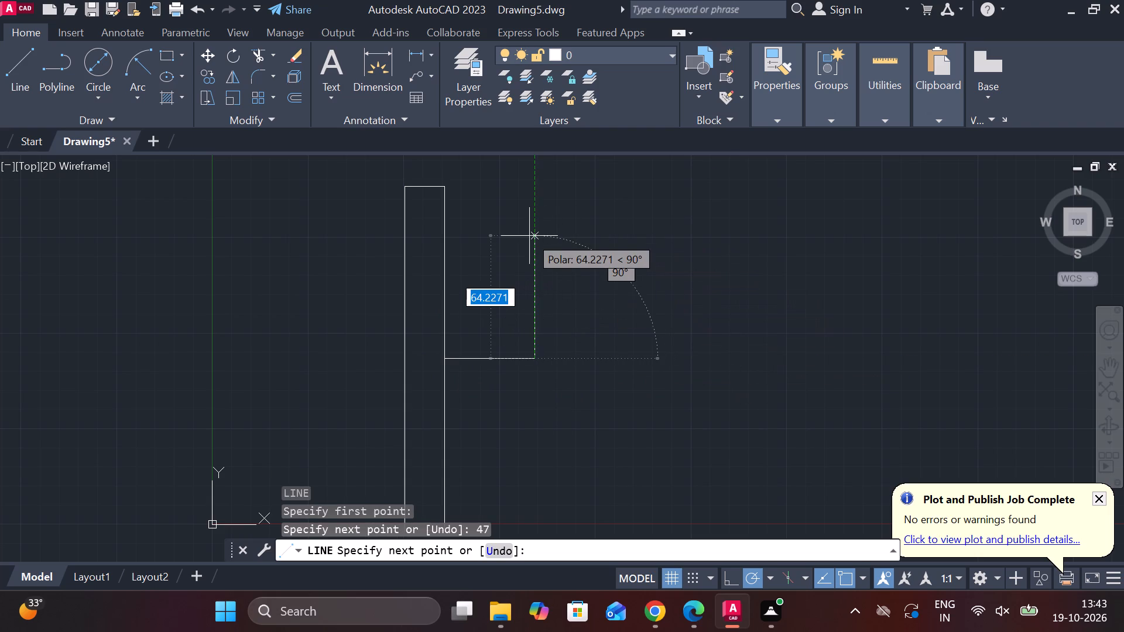
type("40")
key("Return")
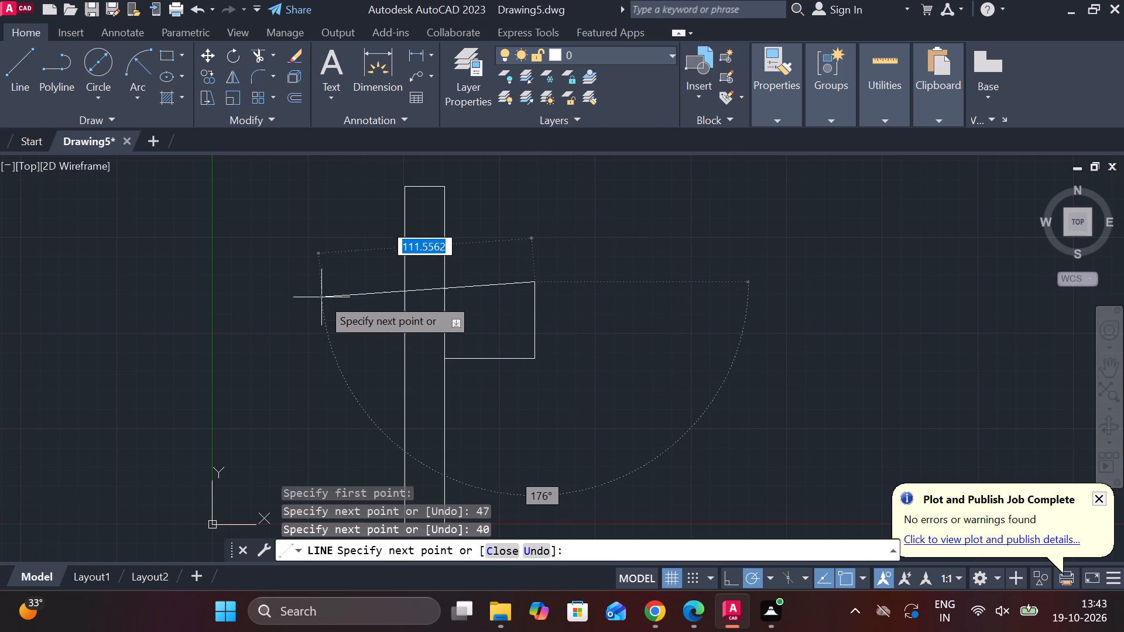
scroll(421, 296, "up", 1)
left_click(423, 283)
key("Escape")
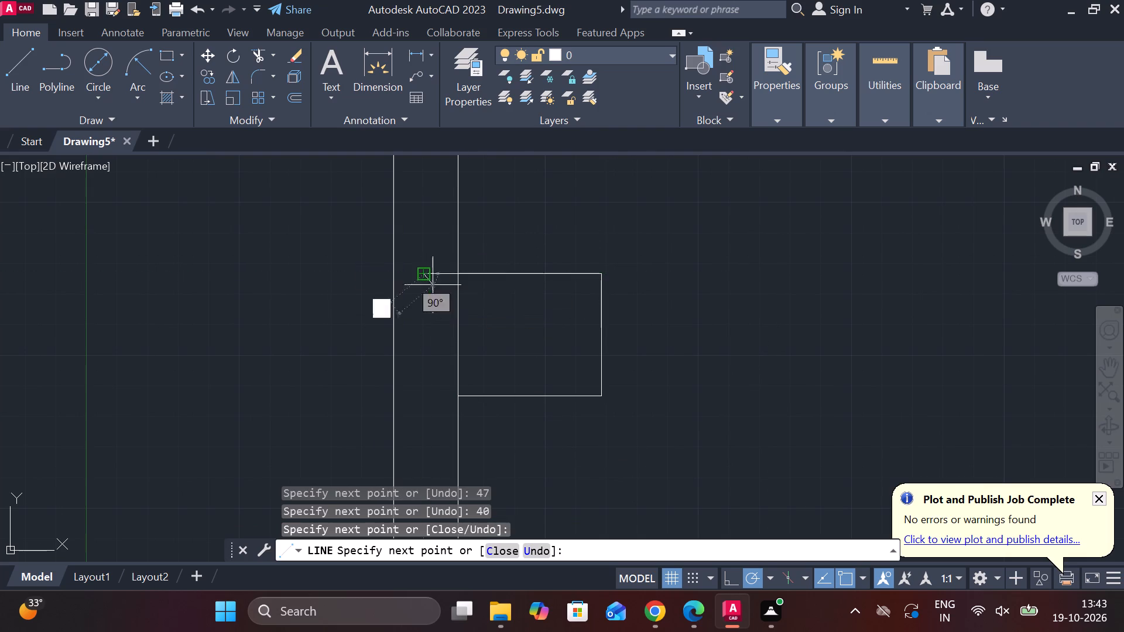
Lengthen the new outer vertical line downward by 40 units.
middle_click_drag(691, 347, 656, 304)
left_click(569, 288)
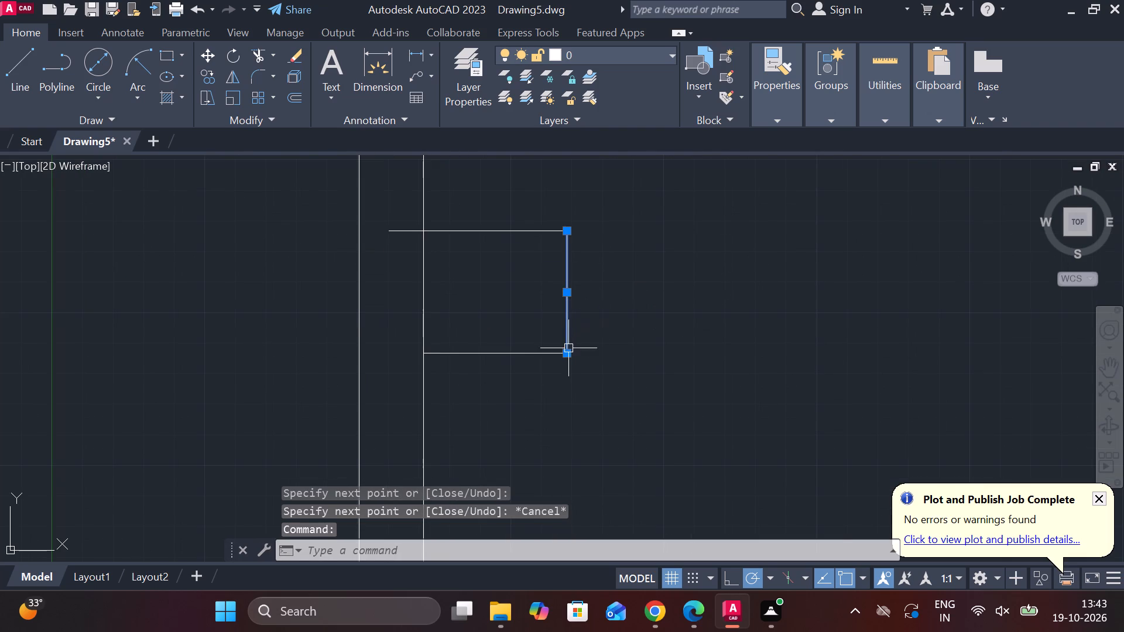
left_click(605, 396)
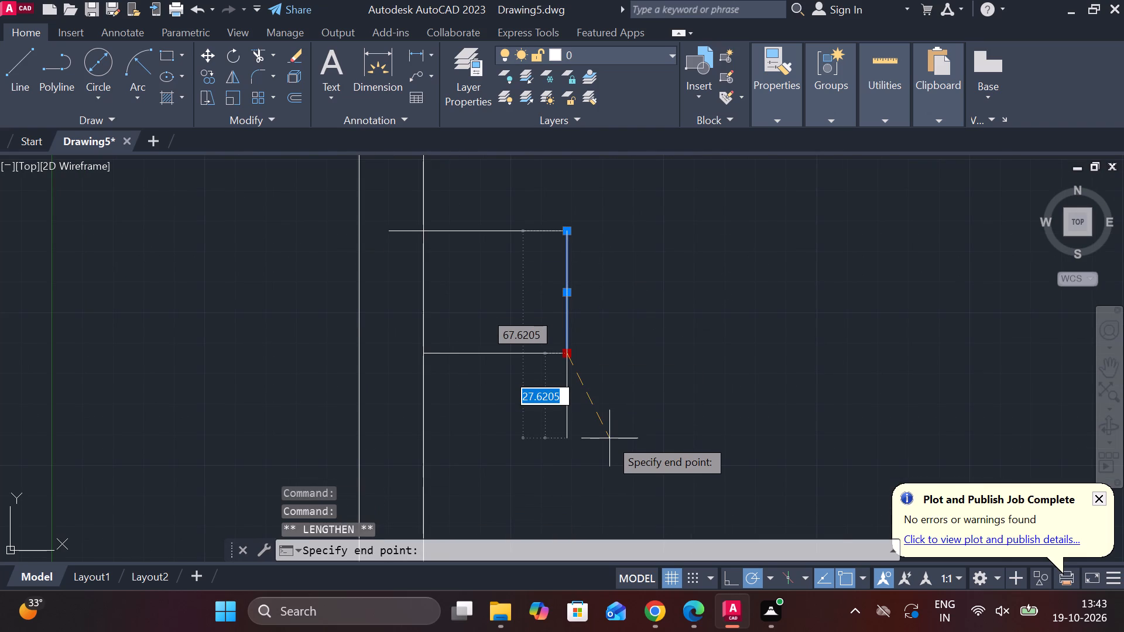
type("40")
key("Return")
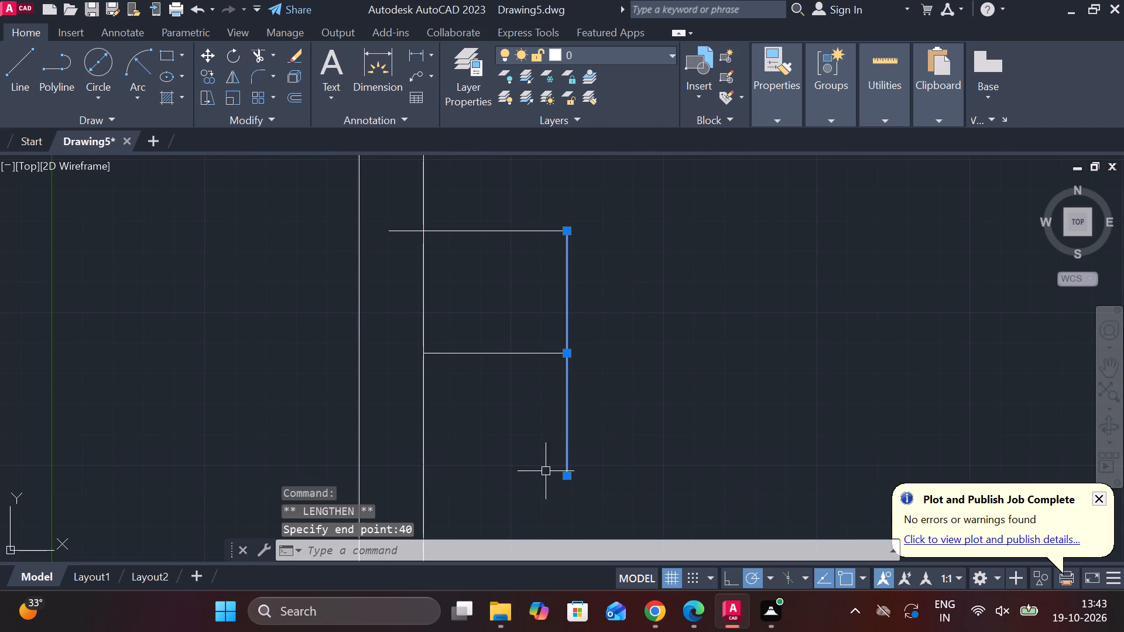
key("Escape")
Draw a horizontal line from the lower end of the outer vertical line leftward past the rectangle's right edge.
key("l")
key("Return")
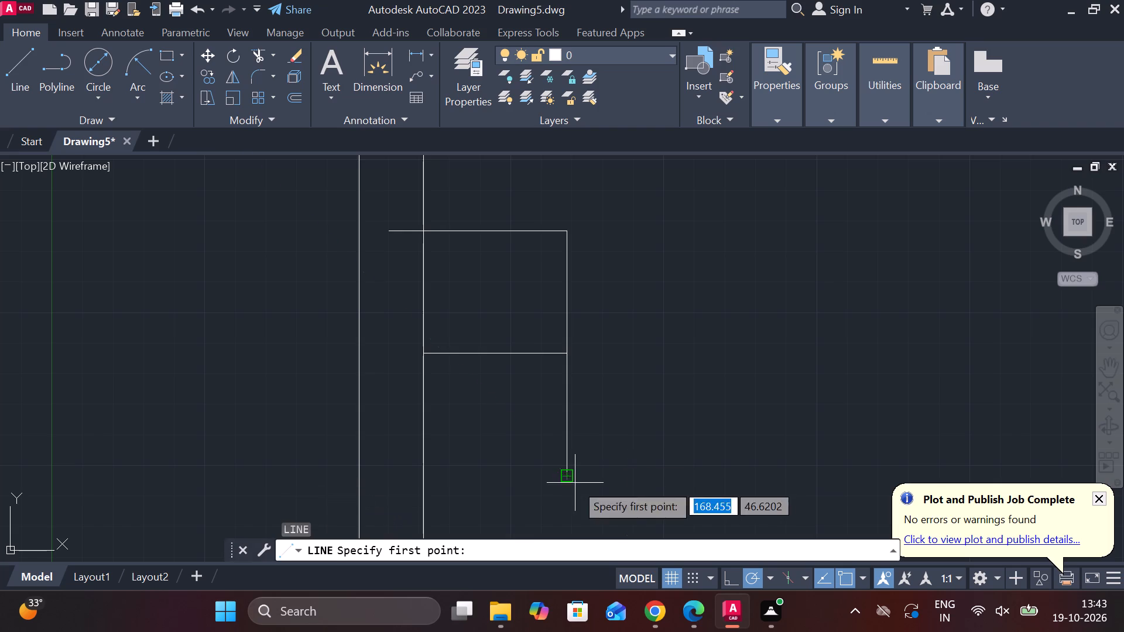
left_click(573, 476)
left_click(393, 475)
key("Escape")
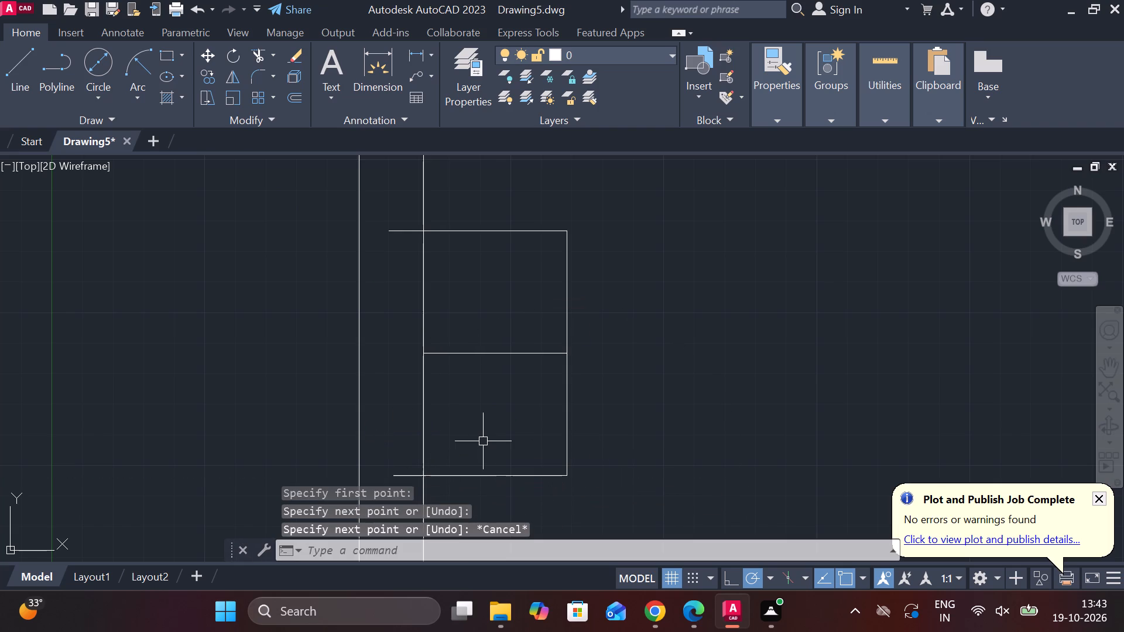
Trim the overhanging ends of the upper and lower horizontal lines at the tall rectangle's right edge.
type("tr")
key("space")
left_click(416, 475)
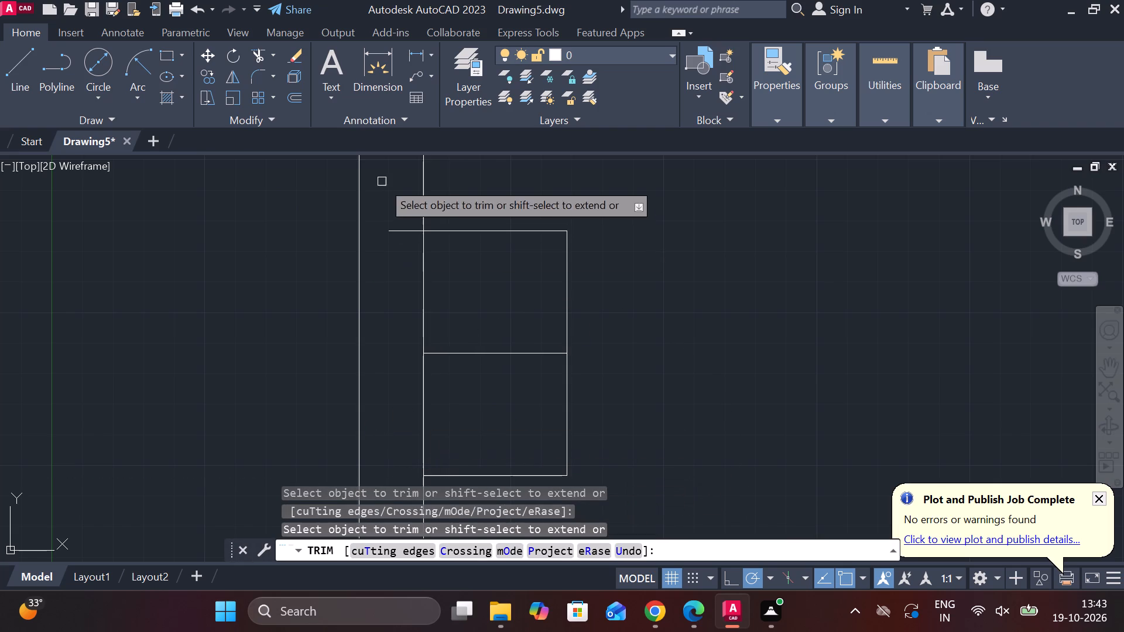
left_click(397, 231)
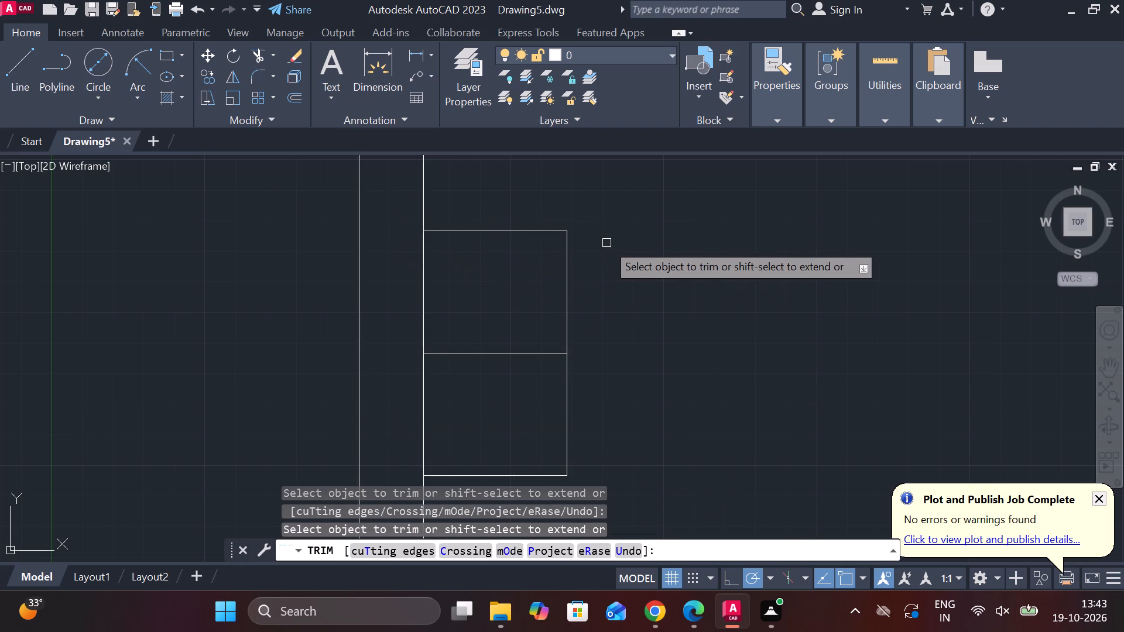
middle_click_drag(615, 261, 602, 174)
scroll(593, 289, "down", 1)
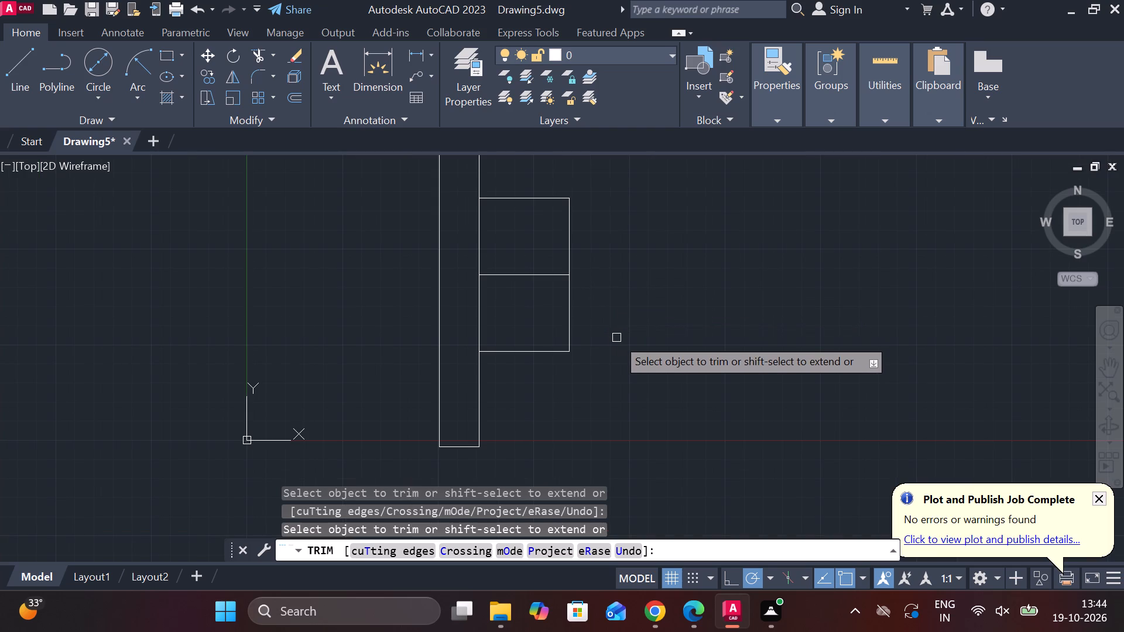
key("Escape")
Offset the block's middle horizontal line by 31 units, once above it and once below it.
middle_click_drag(599, 305, 611, 346)
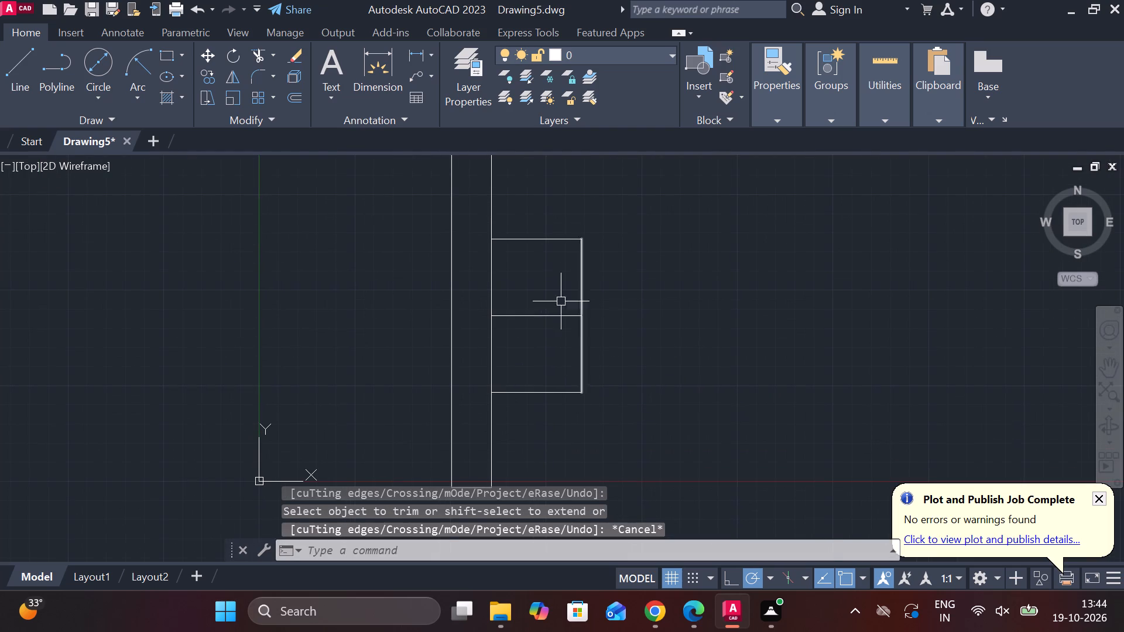
left_click(542, 316)
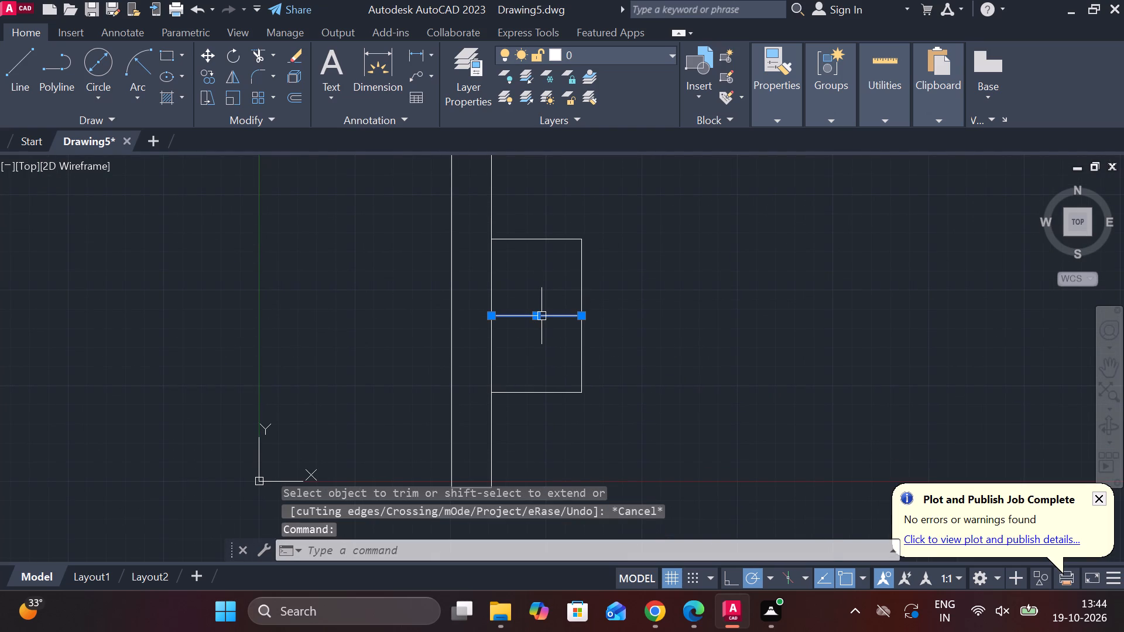
key("o")
key("Return")
key("Return")
key("3")
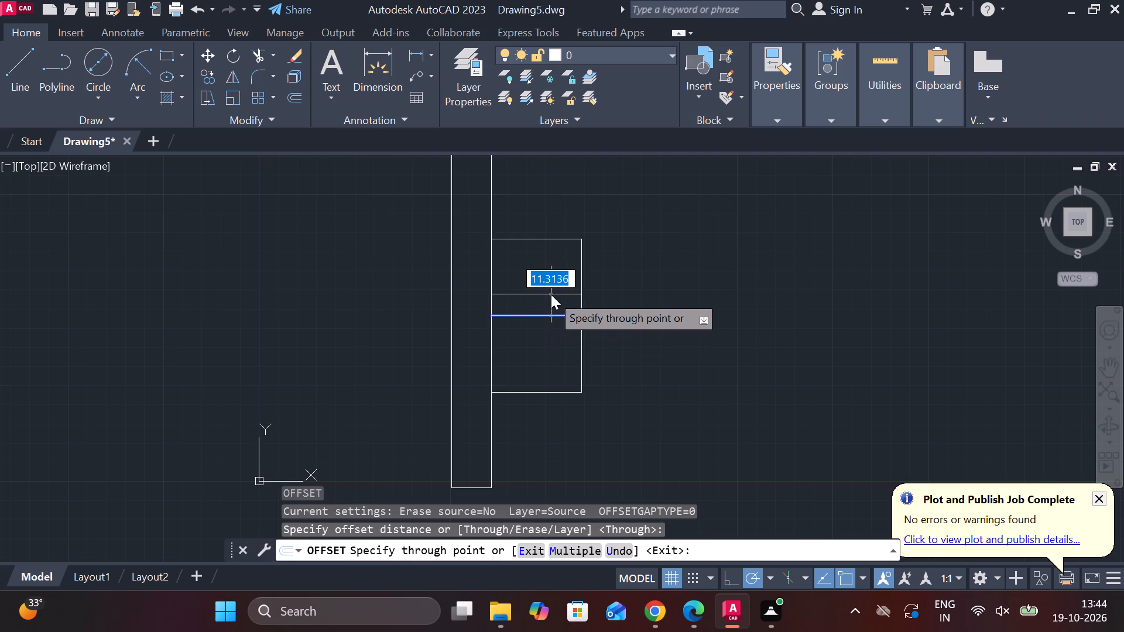
key("1")
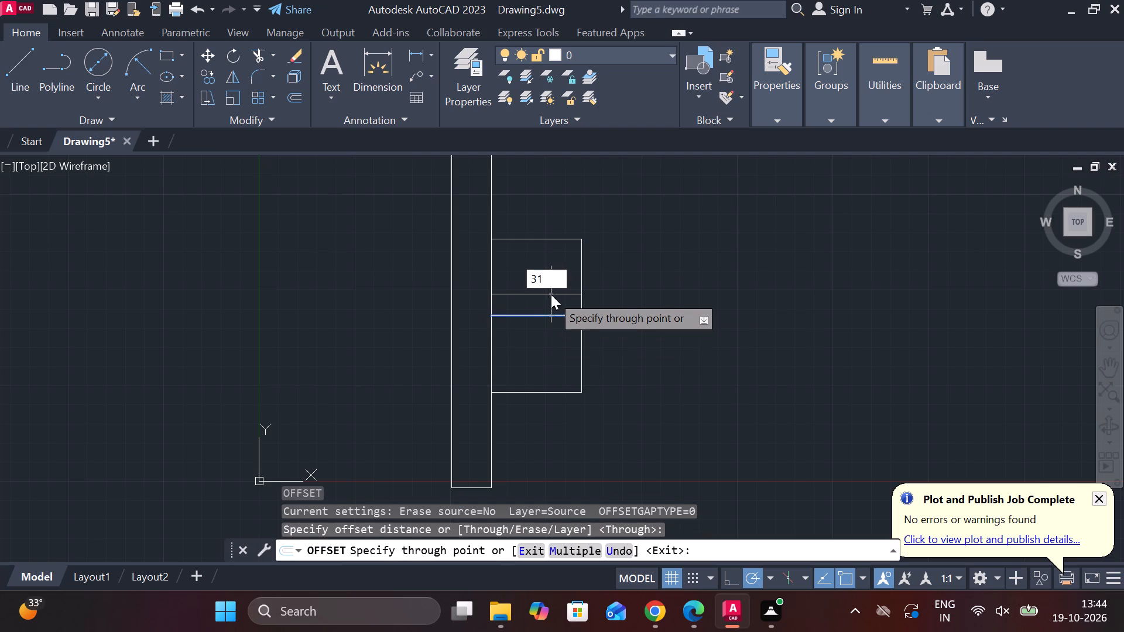
key("BackSpace")
key("o")
key("period")
key("BackSpace")
key("BackSpace")
type("0.5")
key("BackSpace")
key("BackSpace")
key("BackSpace")
key("1")
key("Return")
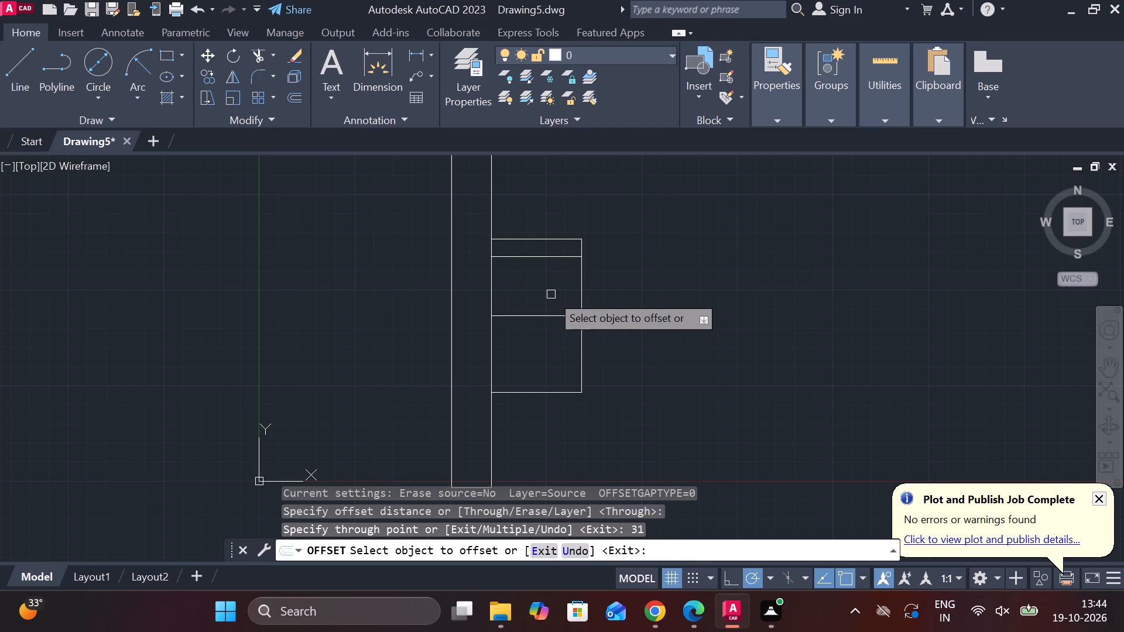
left_click(531, 314)
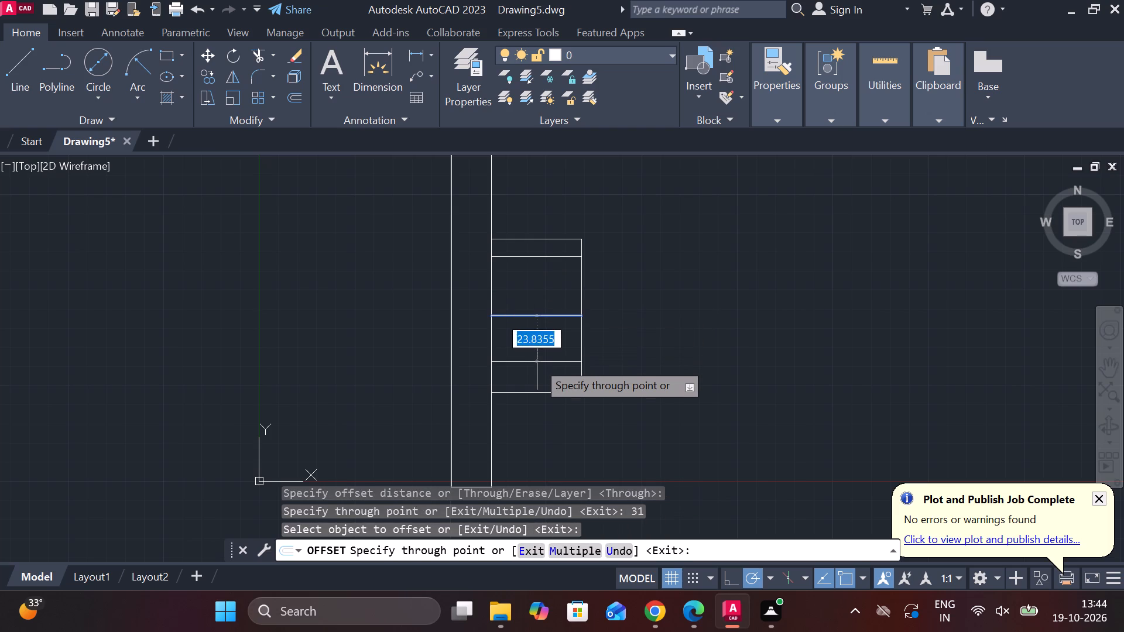
type("31")
key("space")
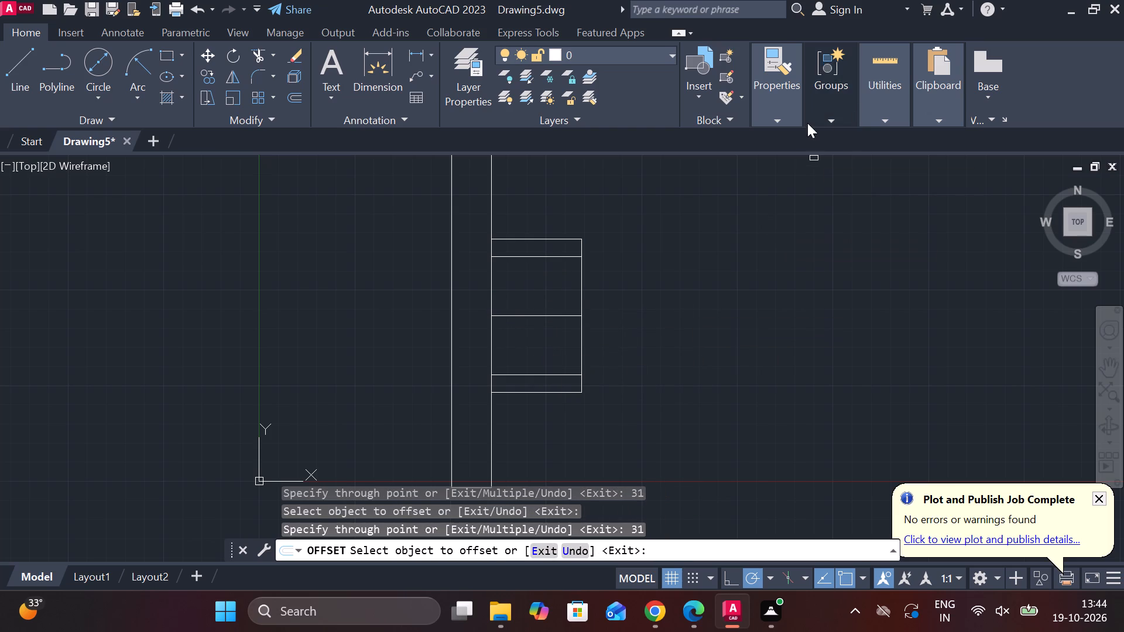
Load the CENTER linetype and set both the global scale factor and the current object scale to 0.5.
left_click(784, 122)
left_click(890, 176)
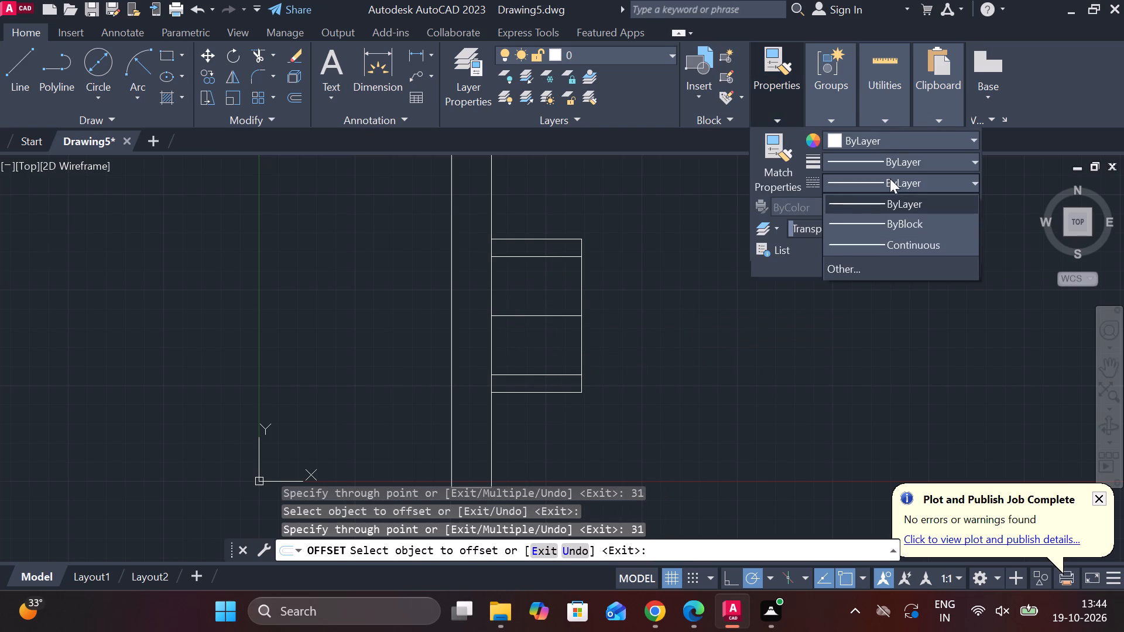
left_click(859, 263)
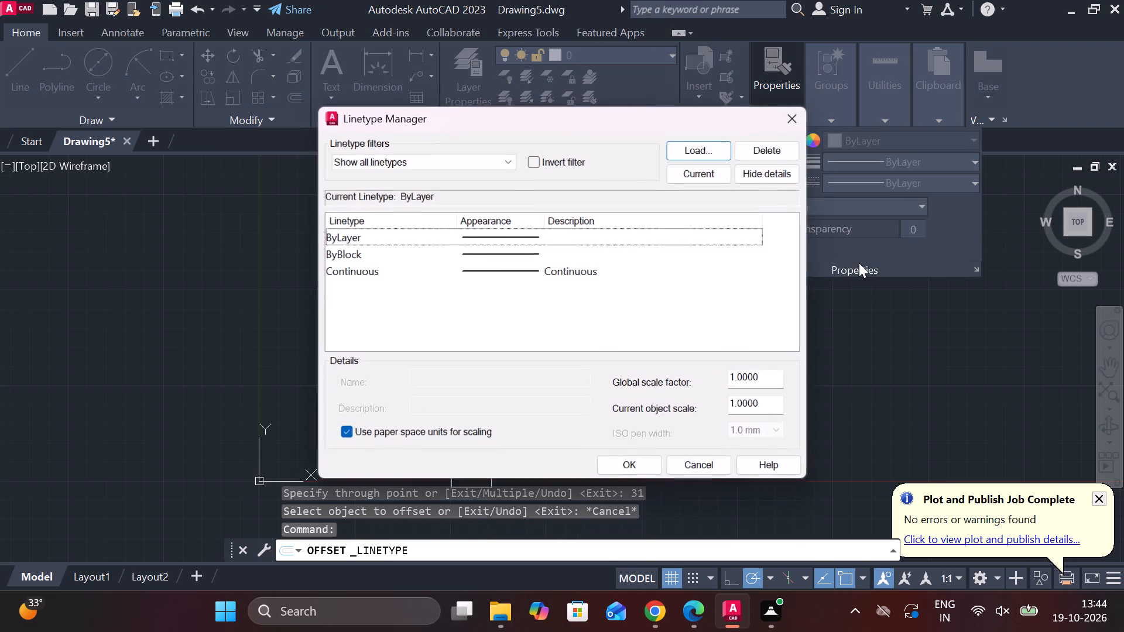
left_click(705, 154)
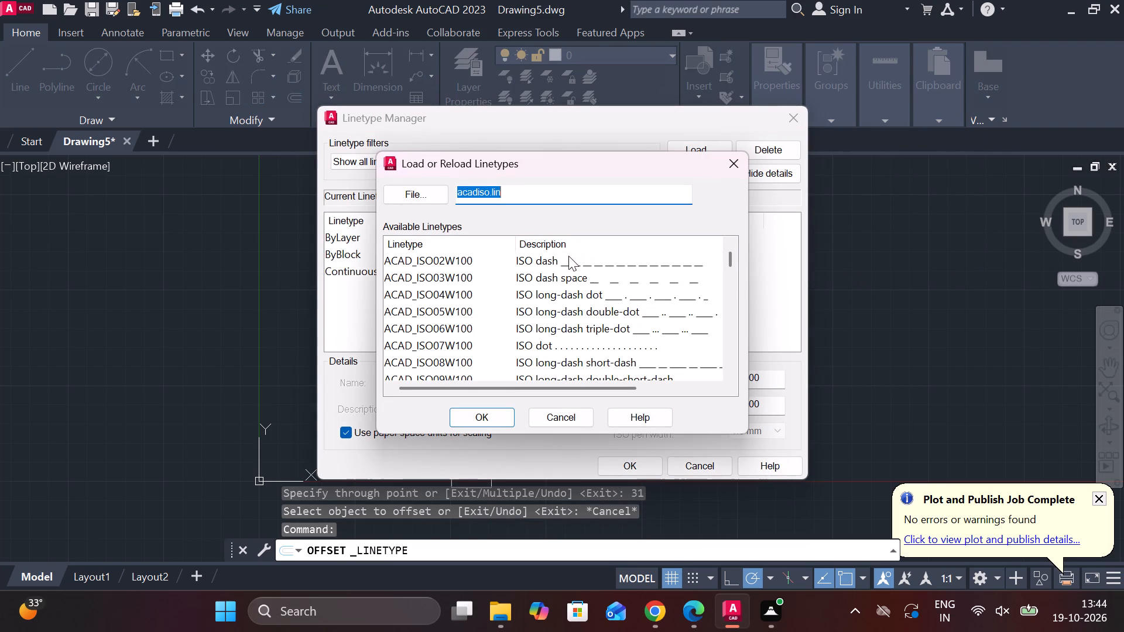
scroll(424, 278, "down", 5)
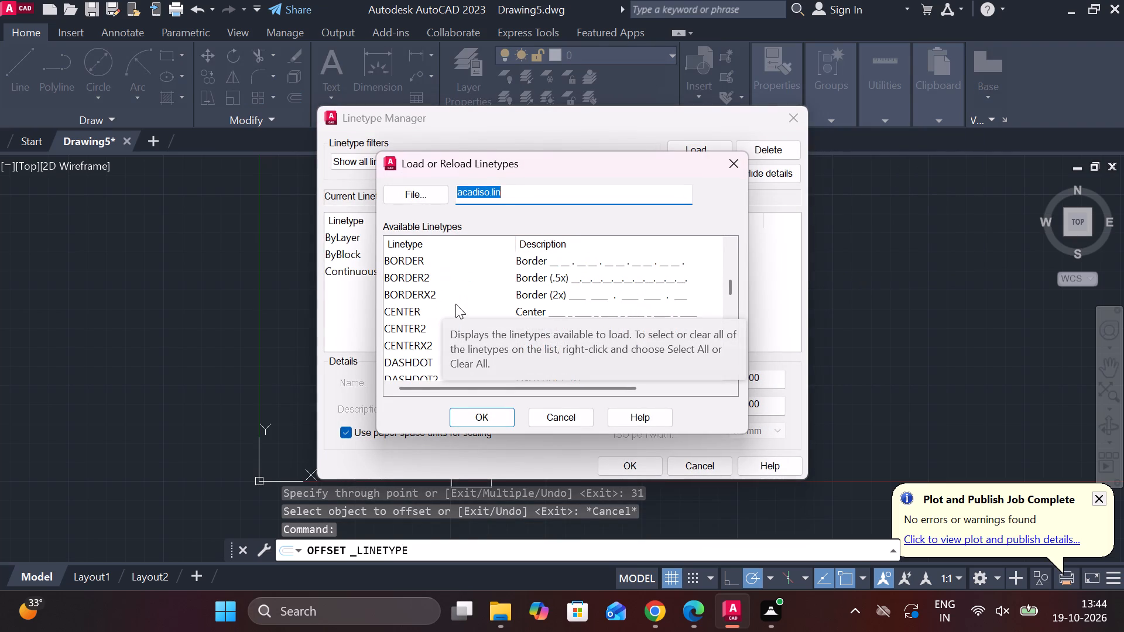
left_click(409, 312)
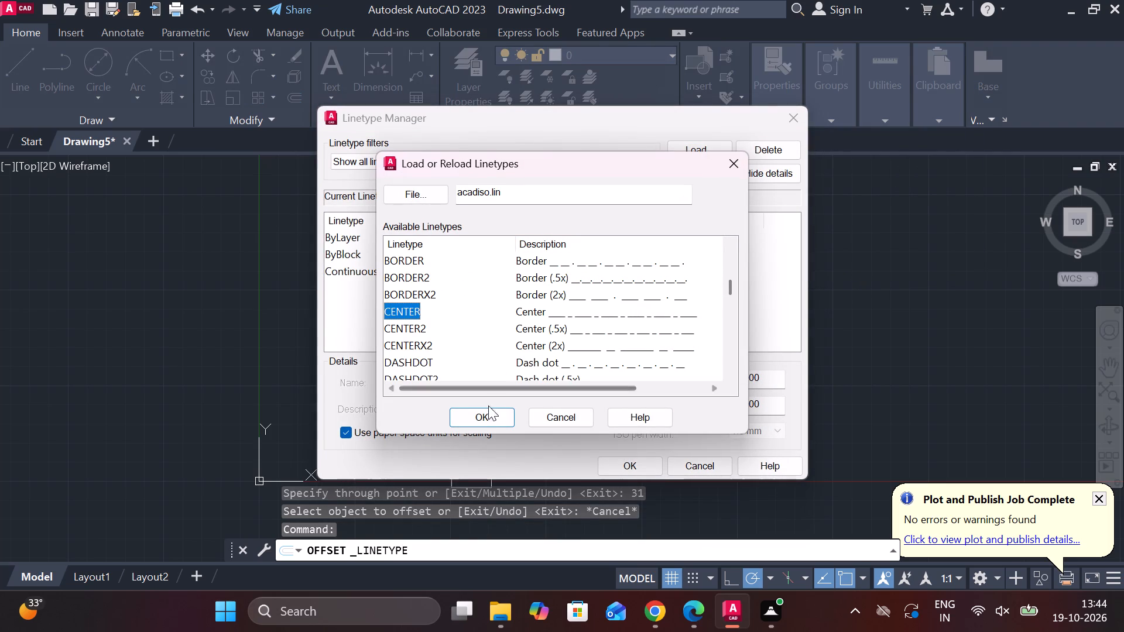
left_click(481, 411)
left_click_drag(760, 377, 684, 387)
type(".5")
left_click_drag(775, 399, 692, 405)
type(".5")
left_click(615, 461)
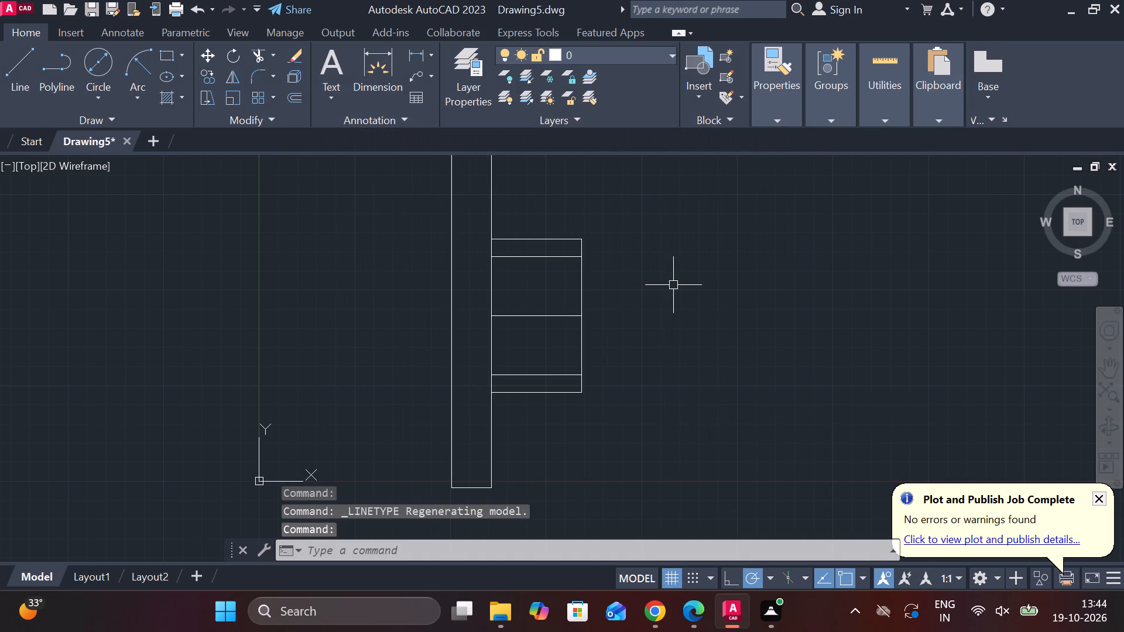
Lengthen the upper offset line leftward by 21 units to the tall plate's left edge.
scroll(673, 284, "down", 1)
middle_click(708, 287)
middle_click(715, 298)
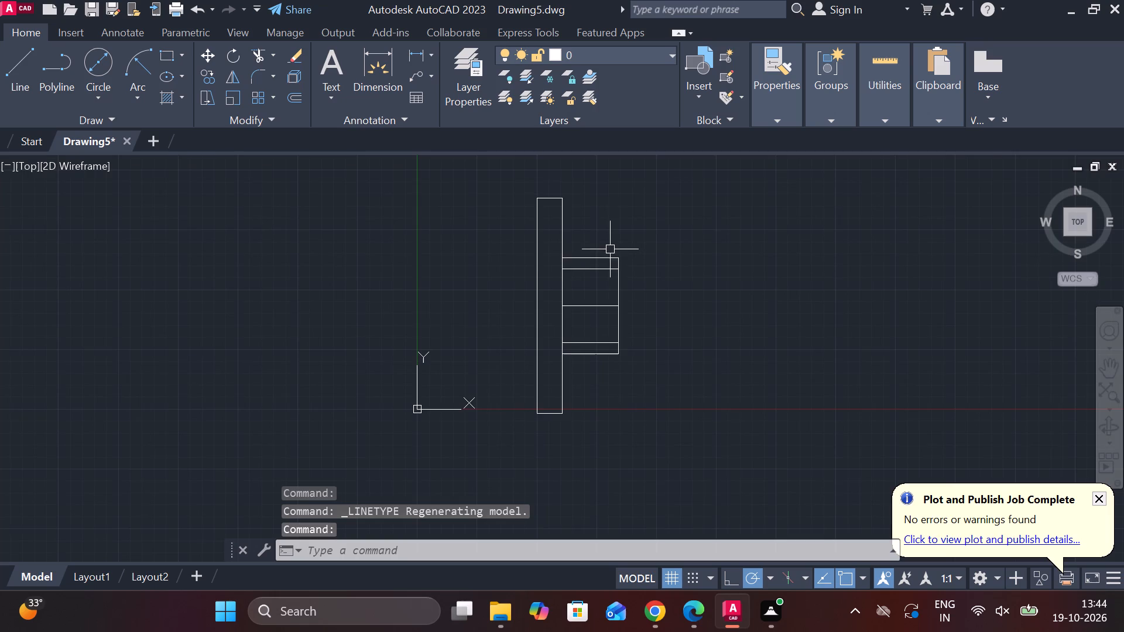
scroll(610, 249, "up", 1)
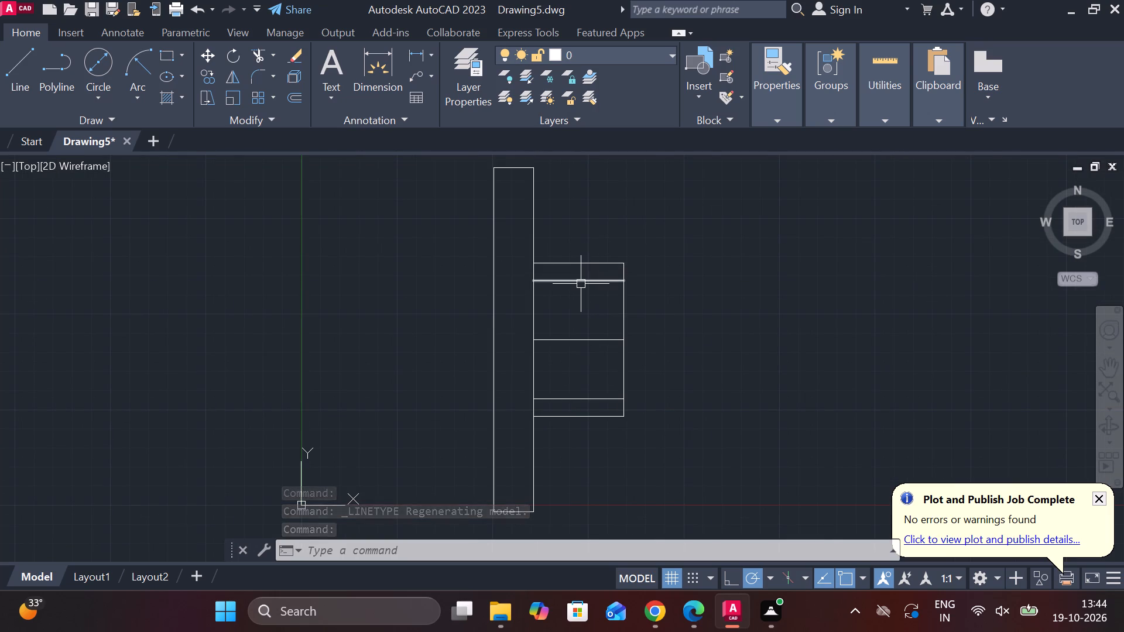
left_click(581, 284)
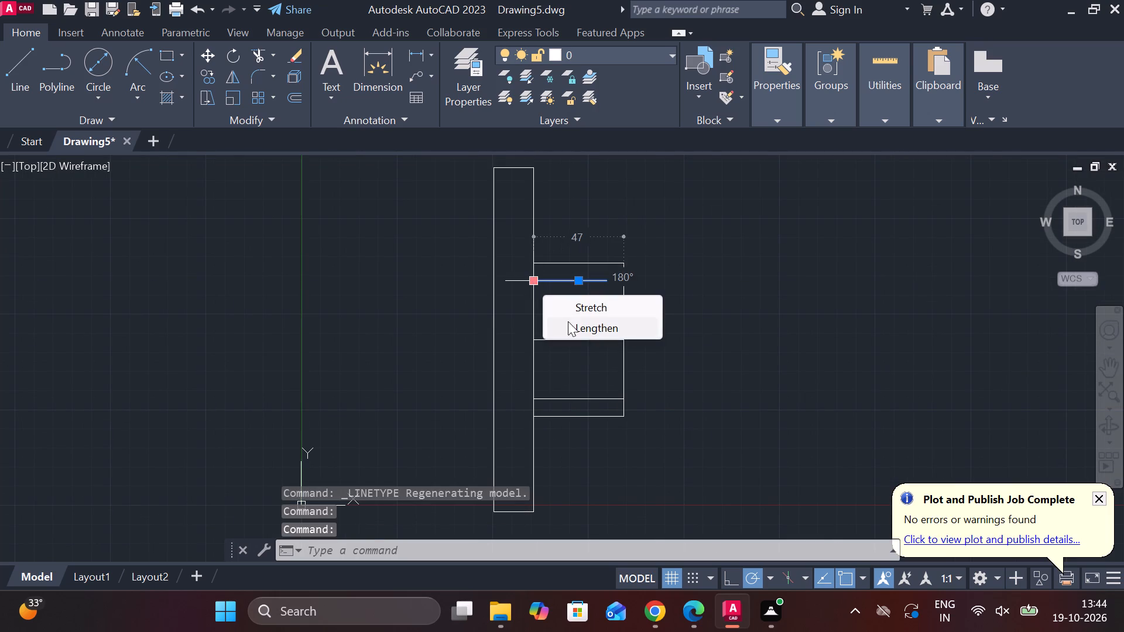
left_click(568, 324)
scroll(518, 309, "up", 2)
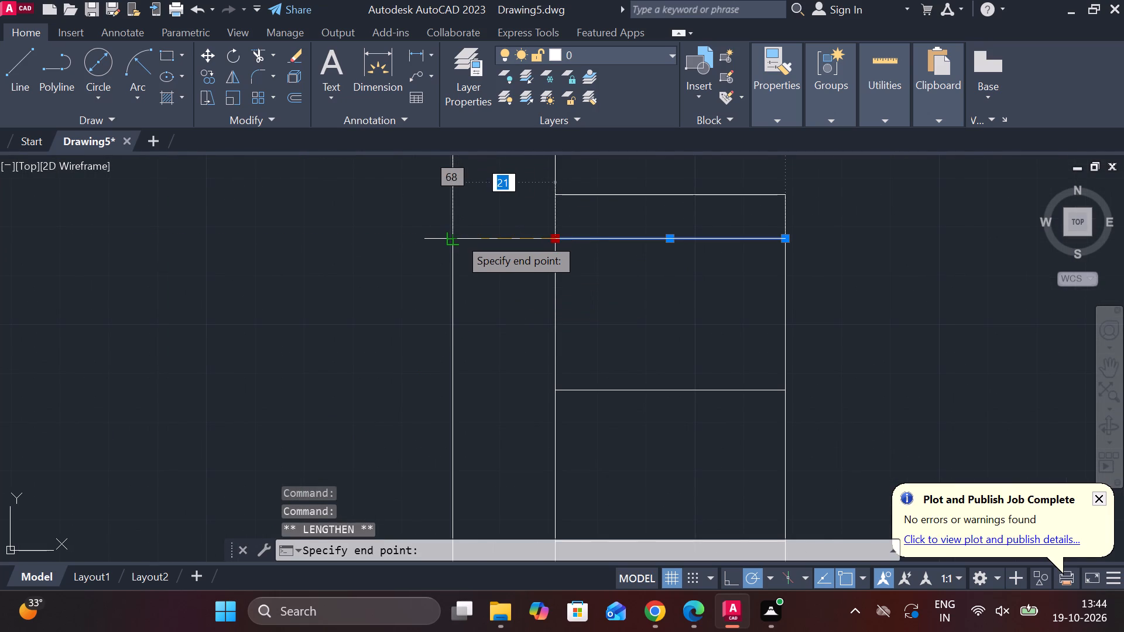
left_click(458, 238)
scroll(630, 309, "down", 1)
key("Escape")
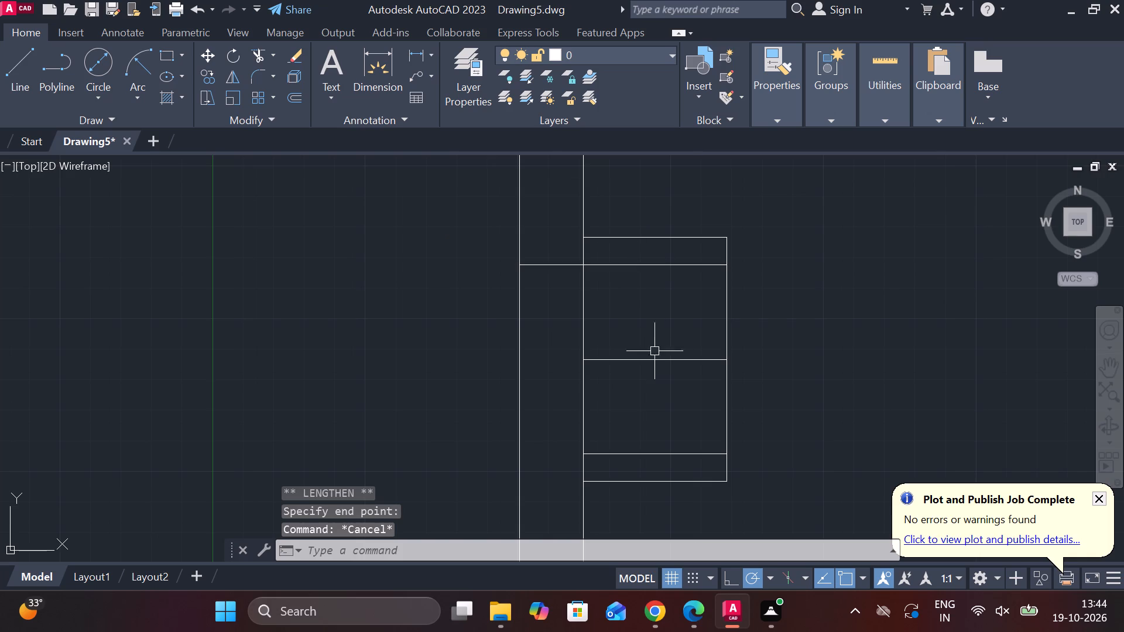
Stretch the lower offset line's left end to the tall plate's left edge.
left_click(635, 452)
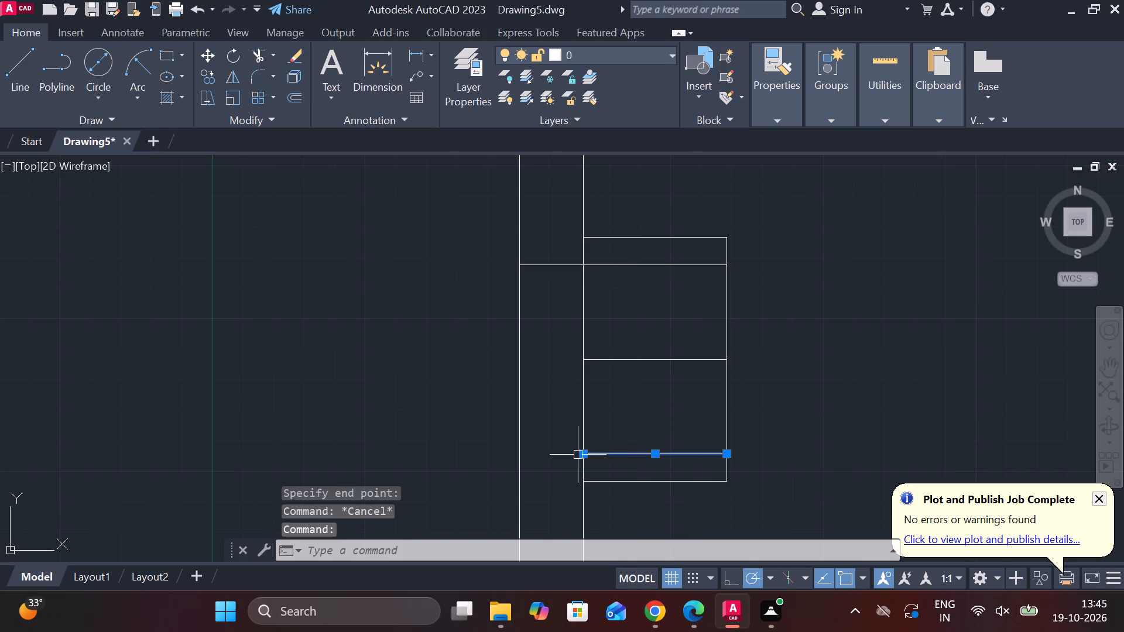
left_click(587, 455)
left_click(517, 456)
key("Escape")
Trim away the plate's right edge between the block's top and bottom edges, opening the block into the plate.
middle_click_drag(669, 427, 646, 408)
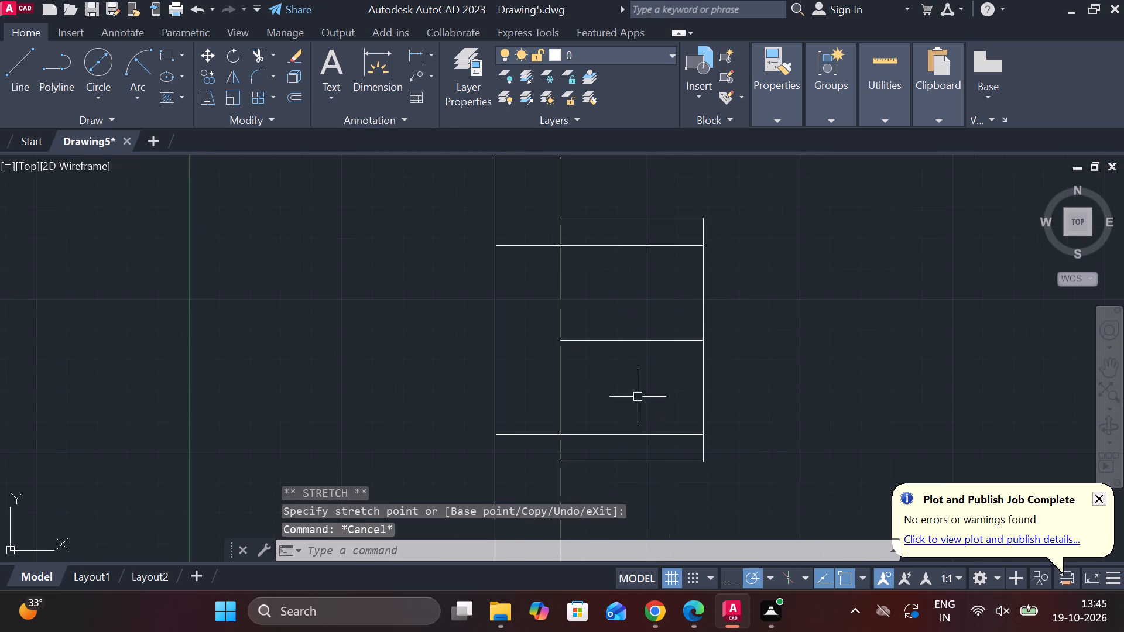
key("t")
type("r")
key("space")
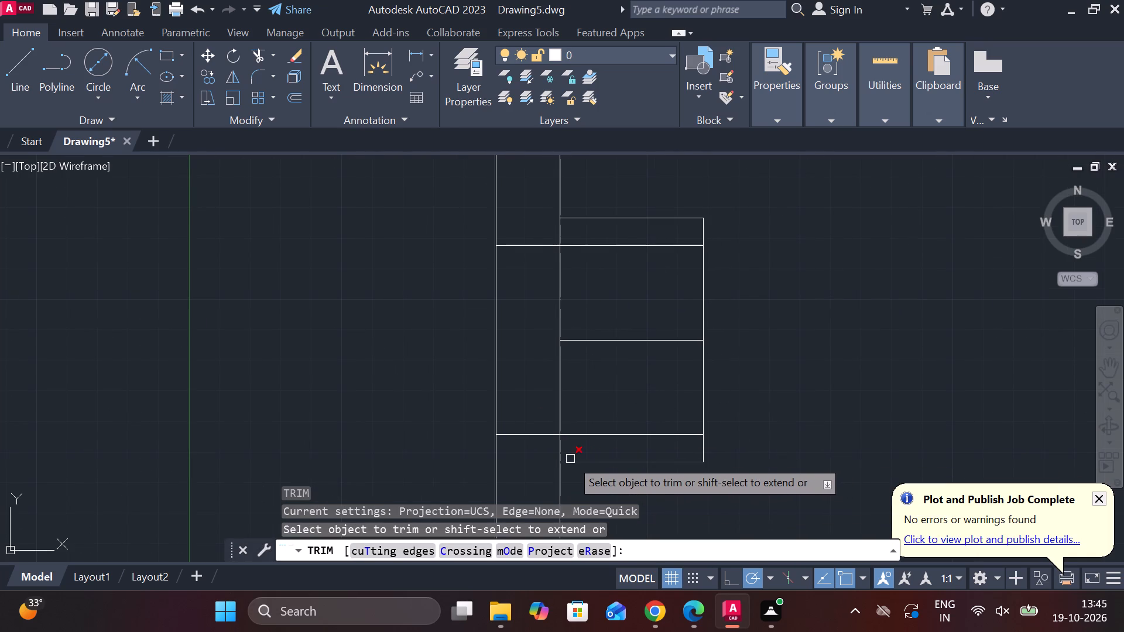
left_click(562, 454)
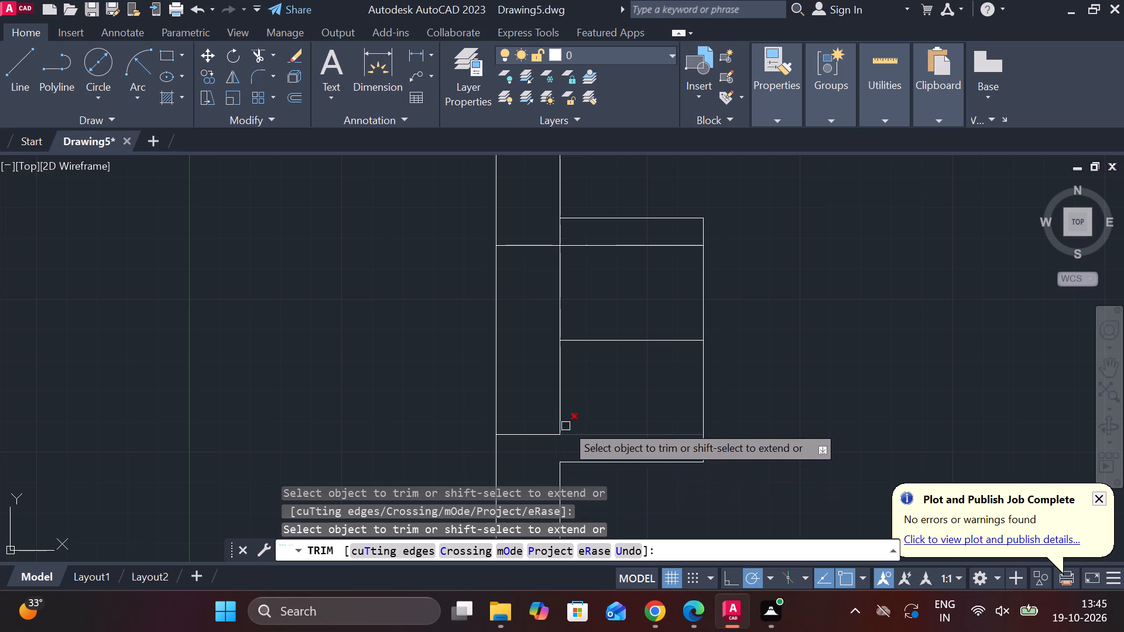
left_click(558, 404)
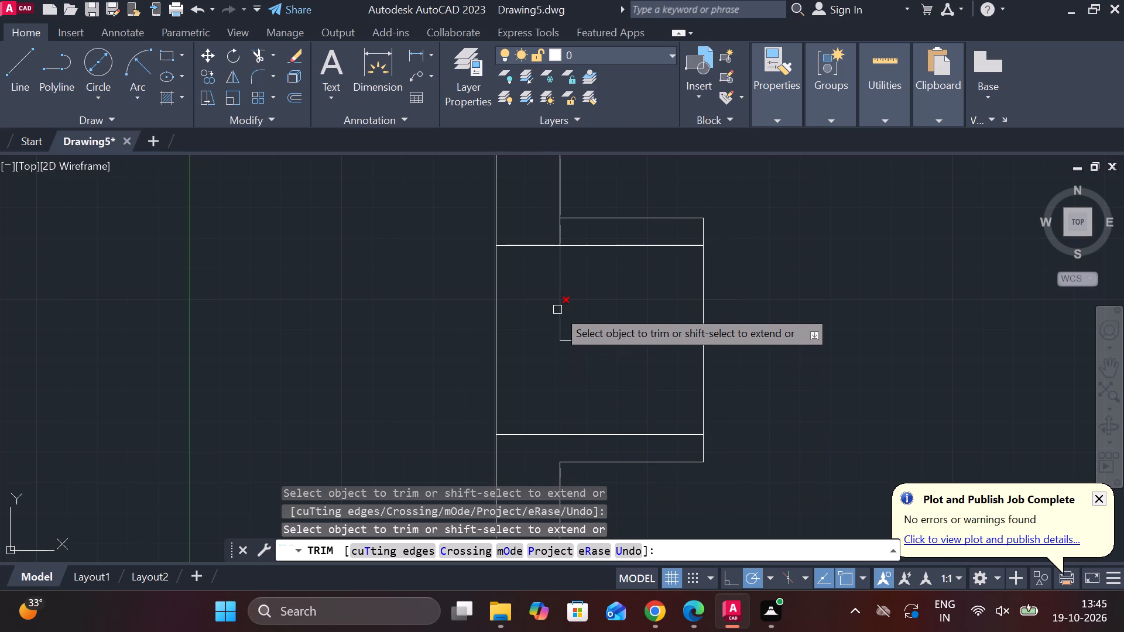
double_click(557, 308)
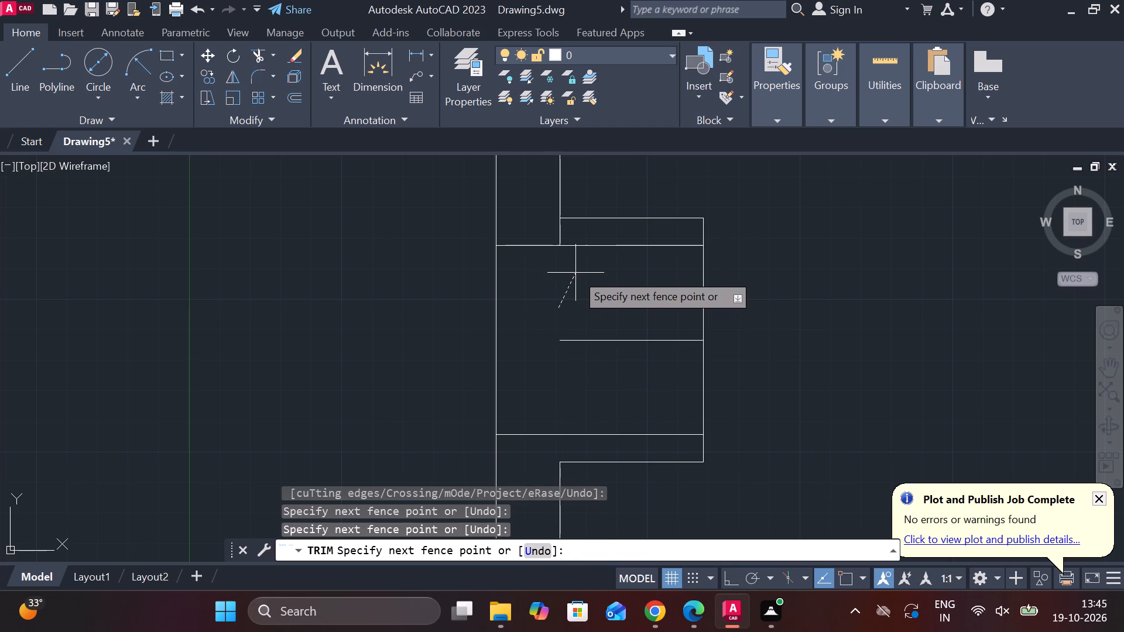
left_click(575, 273)
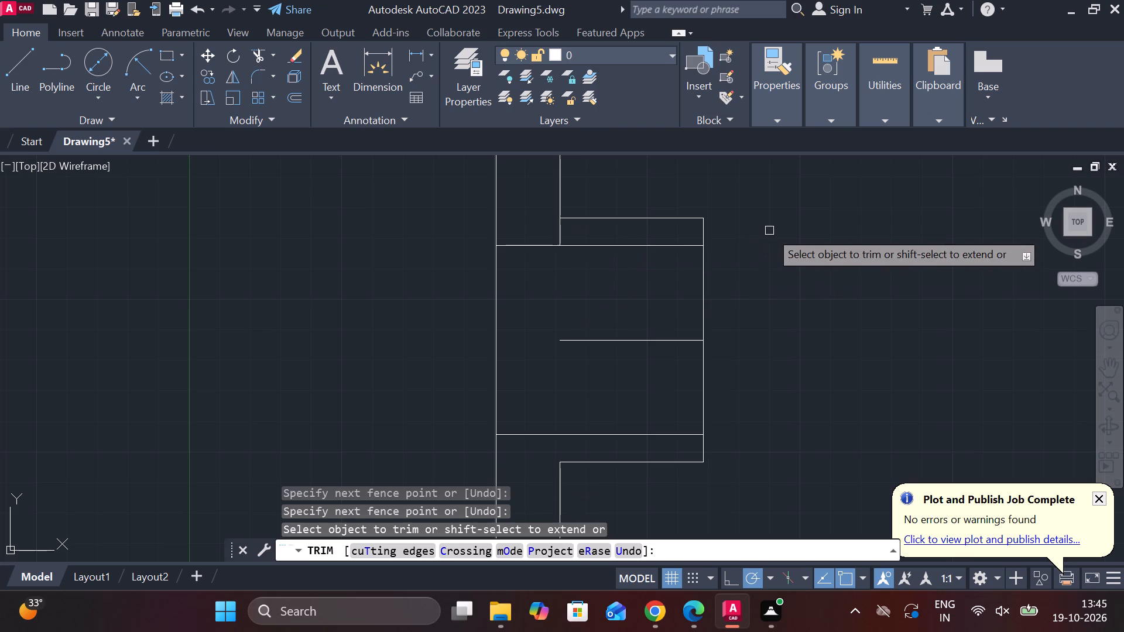
left_click(558, 231)
key("Escape")
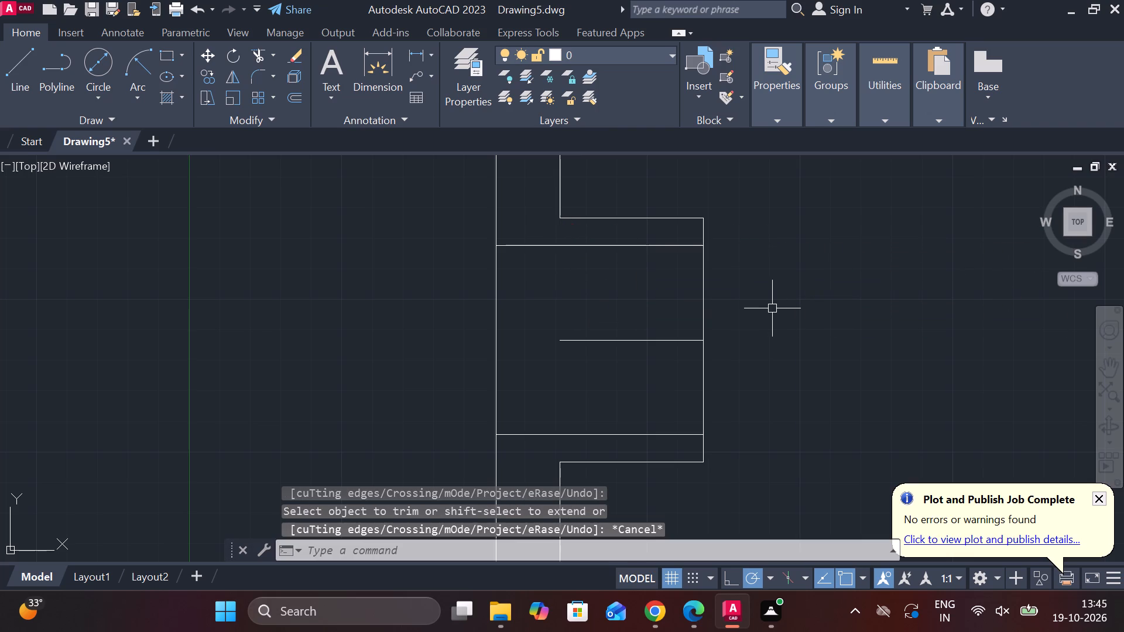
Lengthen the middle horizontal line about 49 units leftward beyond the plate, and rightward well beyond the block's outer edge.
left_click(662, 337)
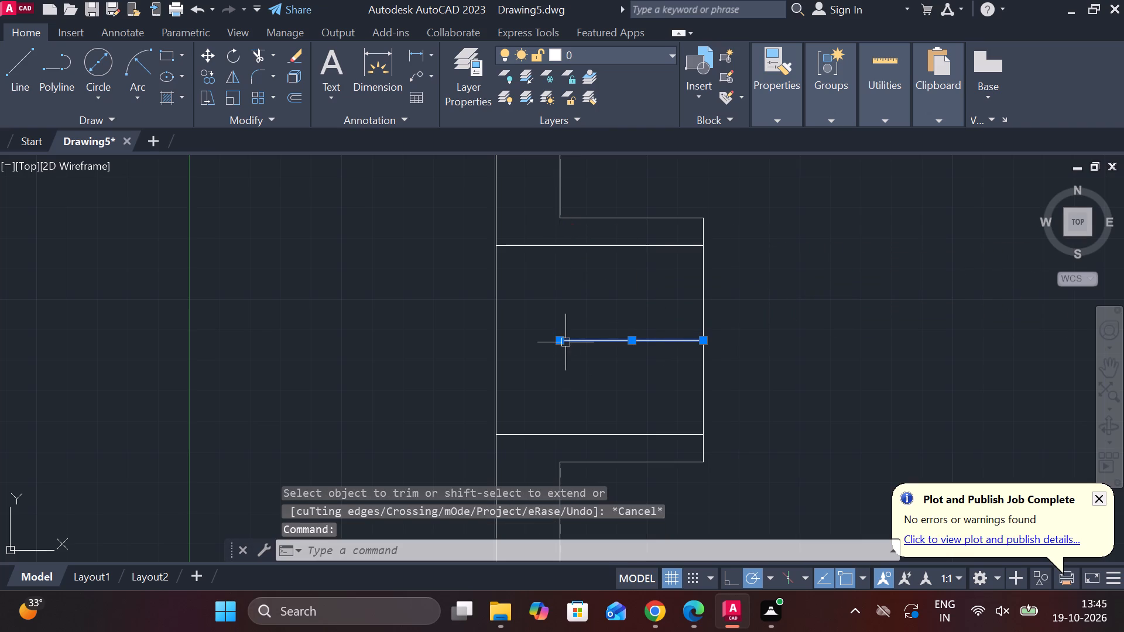
left_click(607, 380)
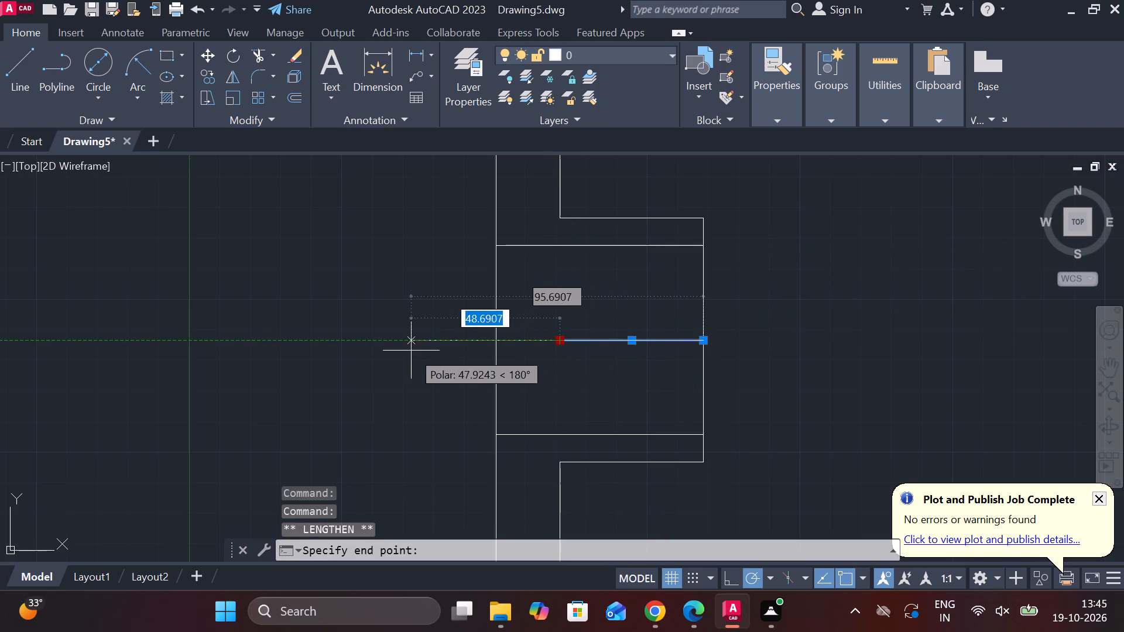
left_click(411, 351)
left_click(763, 378)
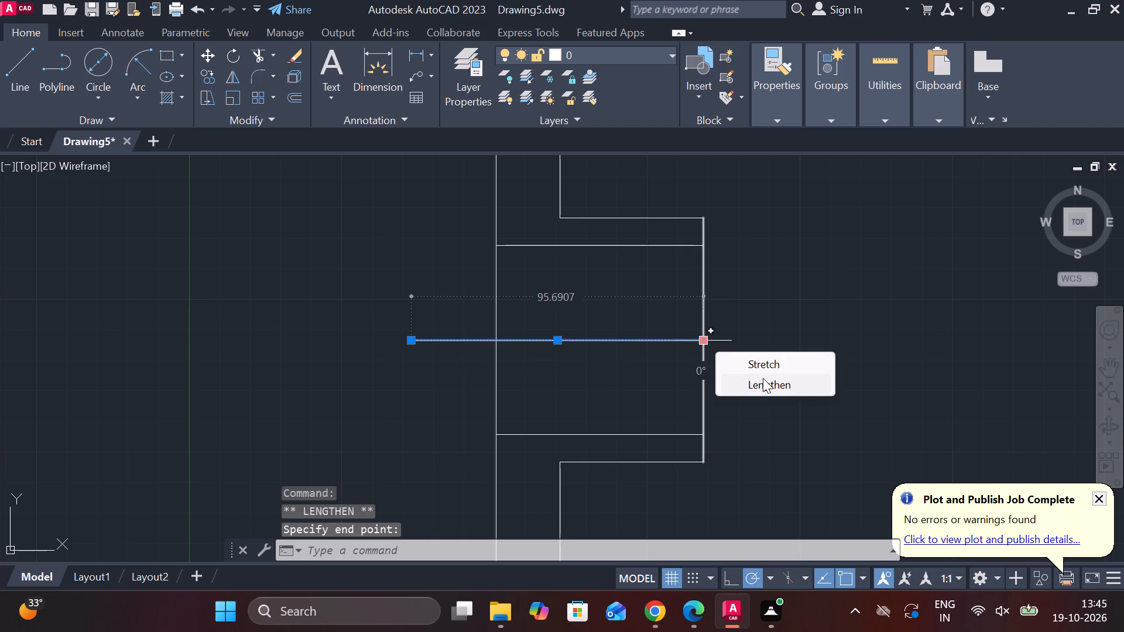
left_click(903, 344)
key("Escape")
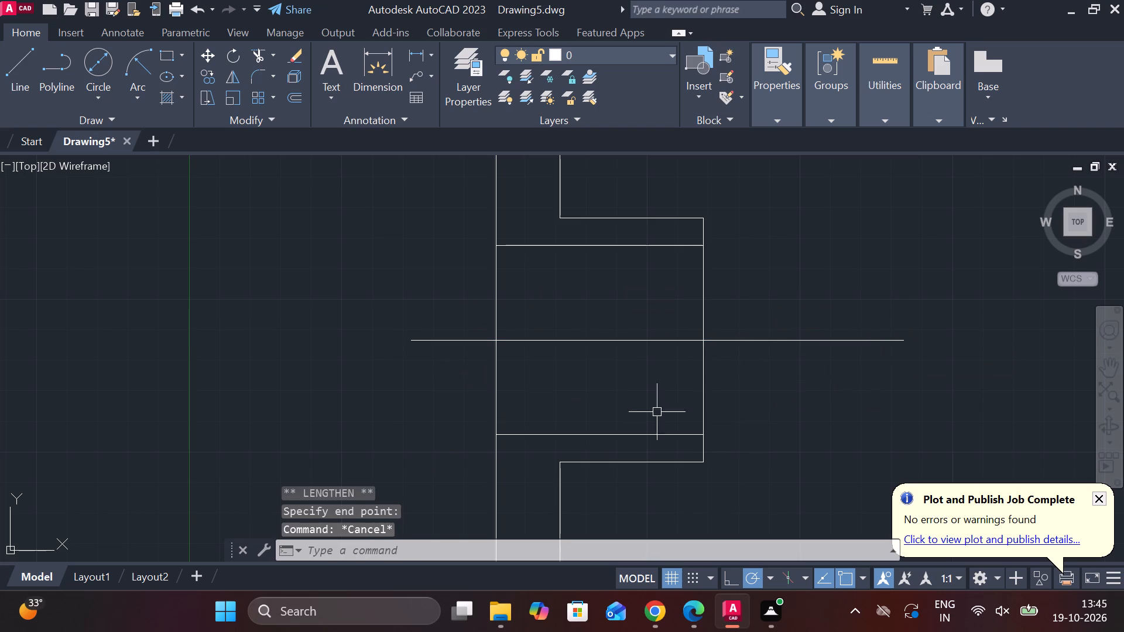
Fillet the upper and lower inner corners where the block meets the tall plate with radius 3.
middle_click_drag(608, 319, 494, 349)
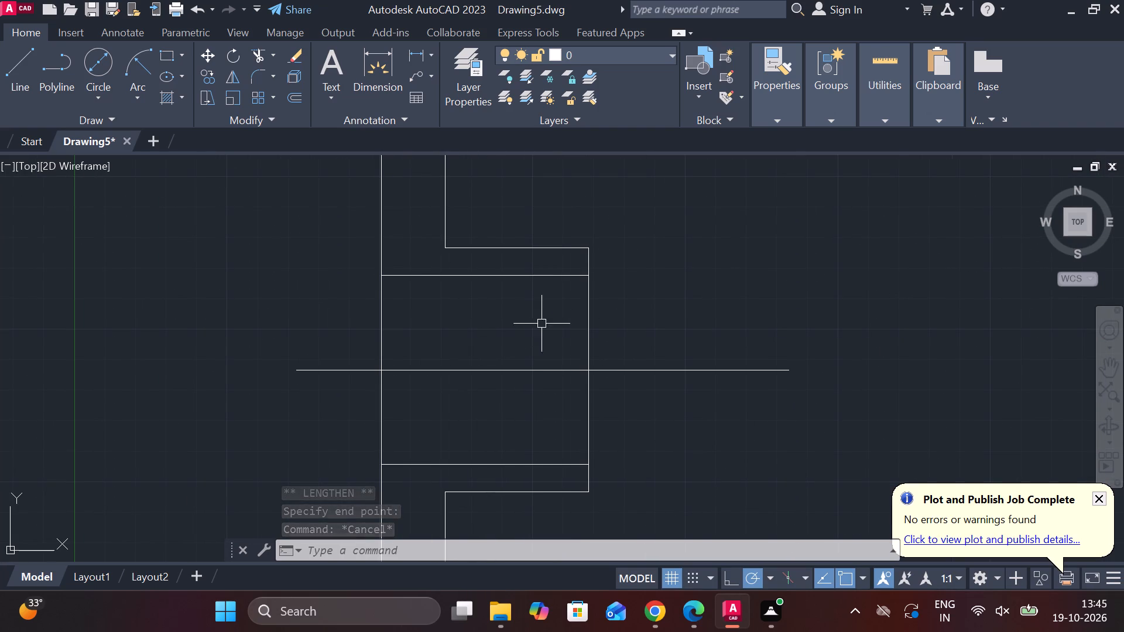
key("f")
key("space")
type("r")
key("space")
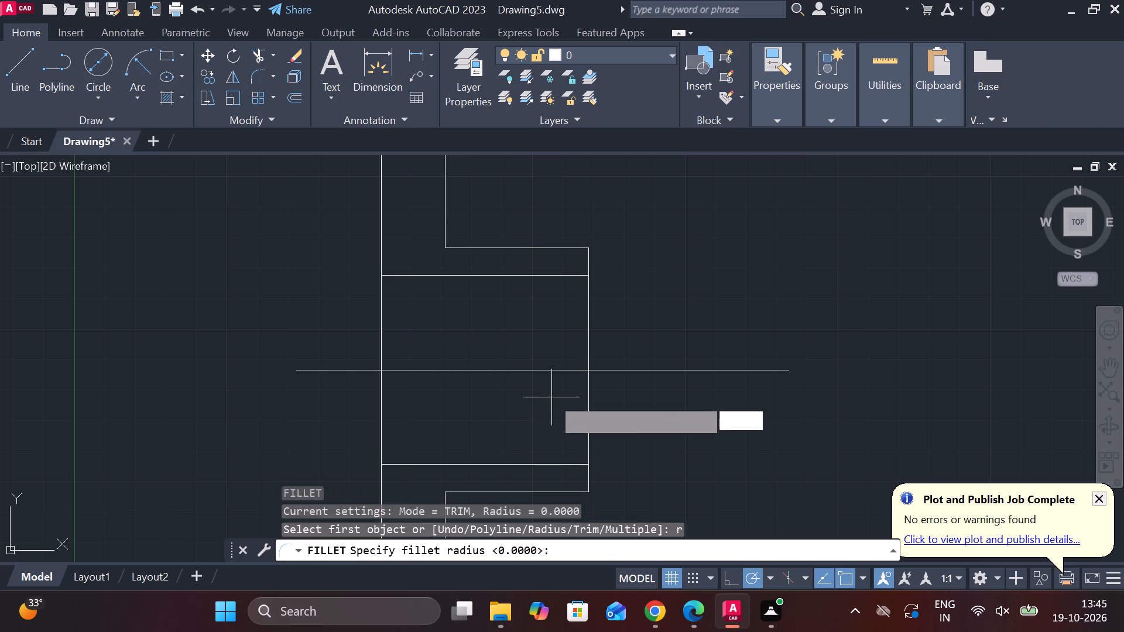
type("3")
key("space")
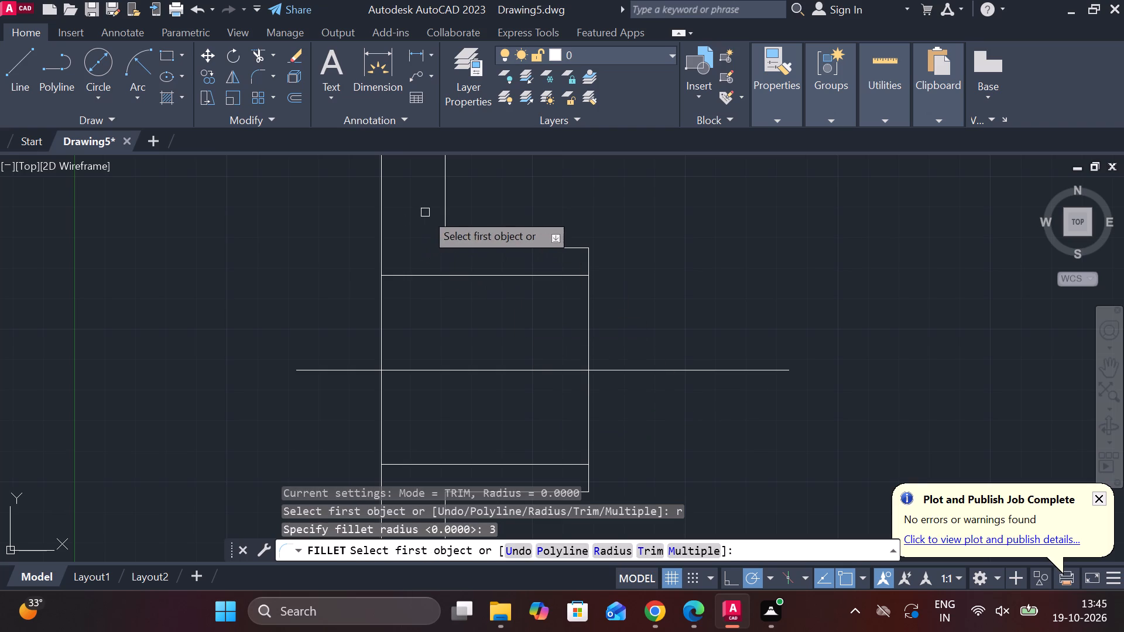
left_click_drag(446, 203, 446, 217)
left_click(459, 247)
scroll(509, 241, "down", 1)
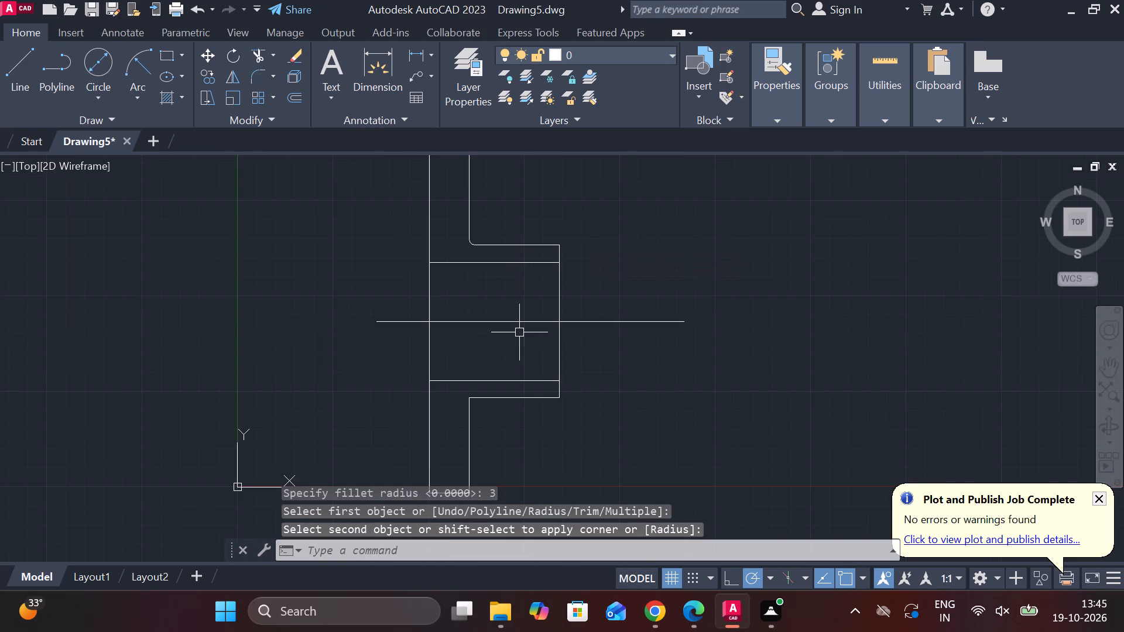
key("space")
left_click(497, 396)
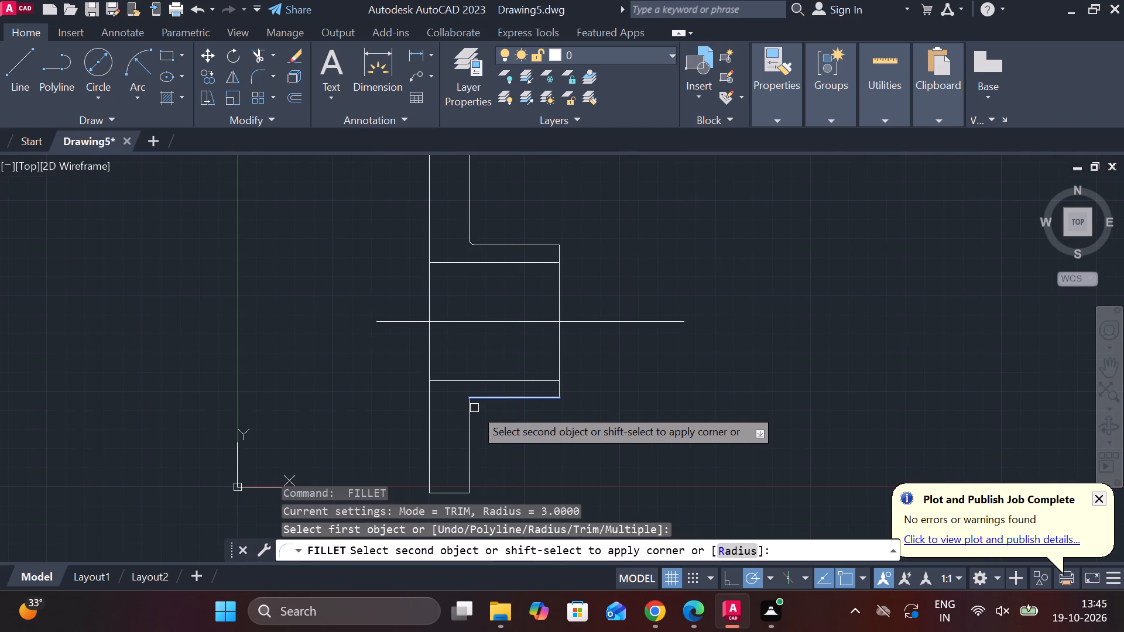
left_click(471, 413)
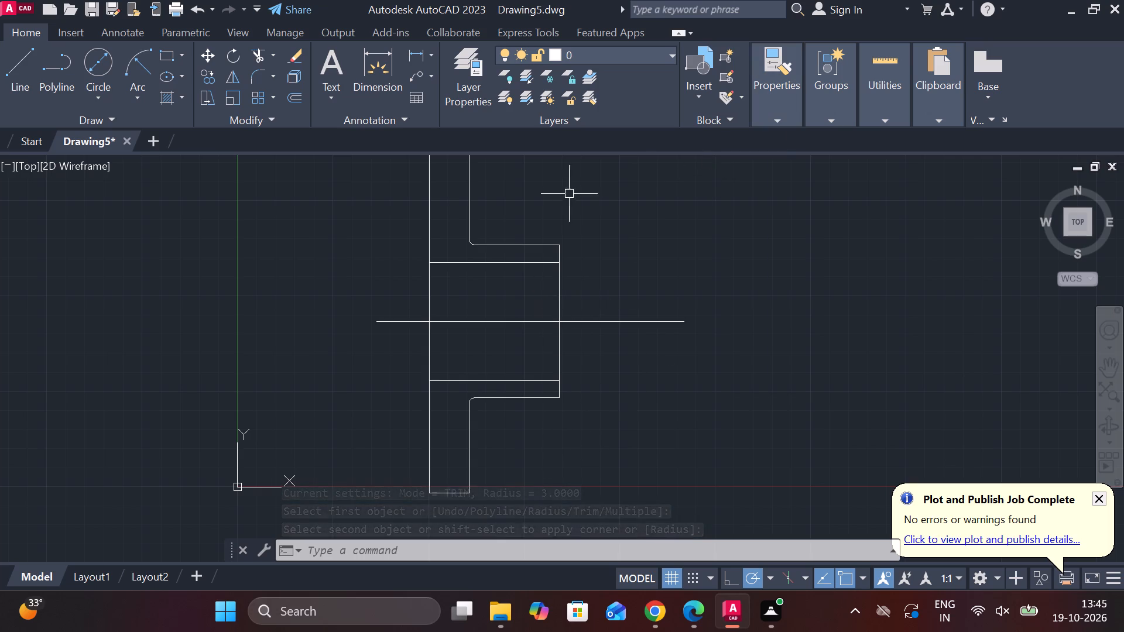
Load the DASHED linetype from acadiso.lin into the drawing.
left_click(529, 266)
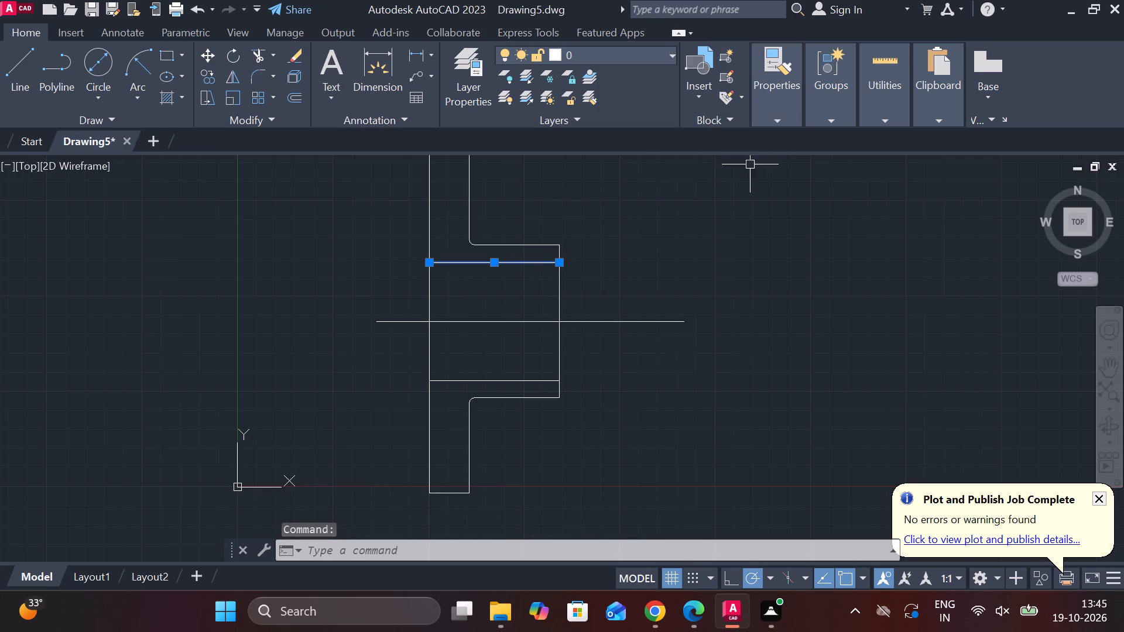
key("Escape")
left_click(773, 121)
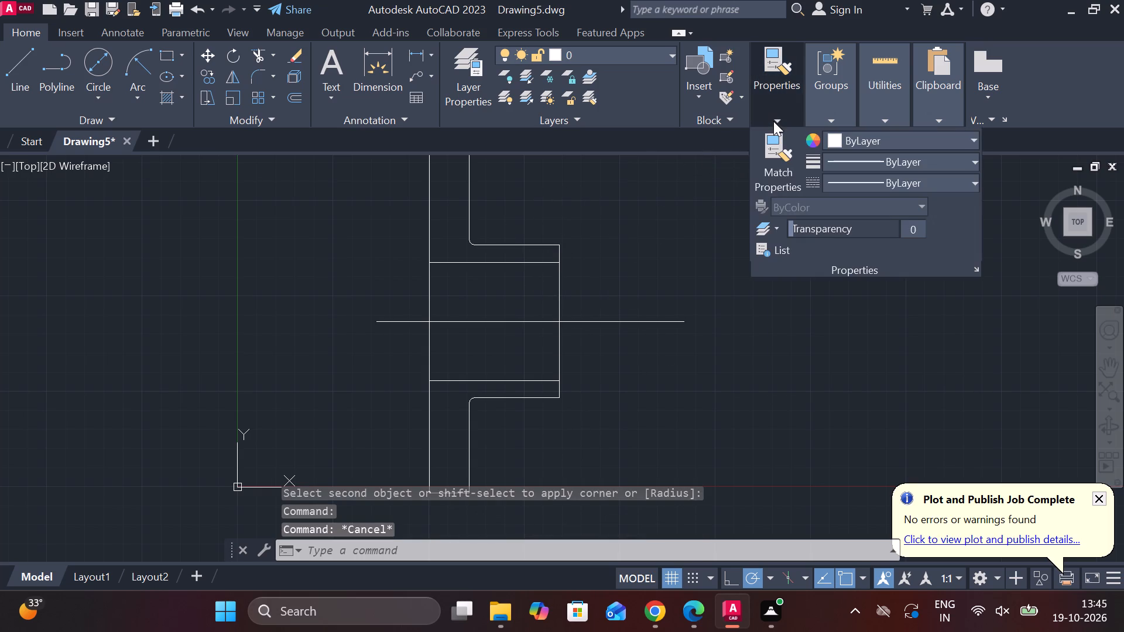
left_click(931, 184)
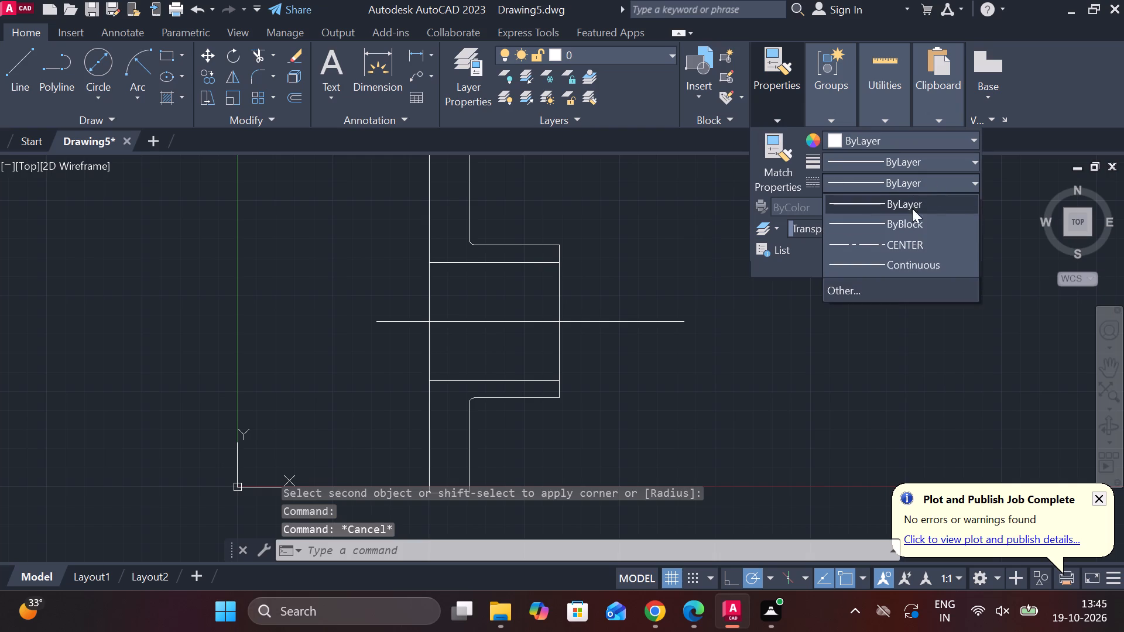
left_click(862, 282)
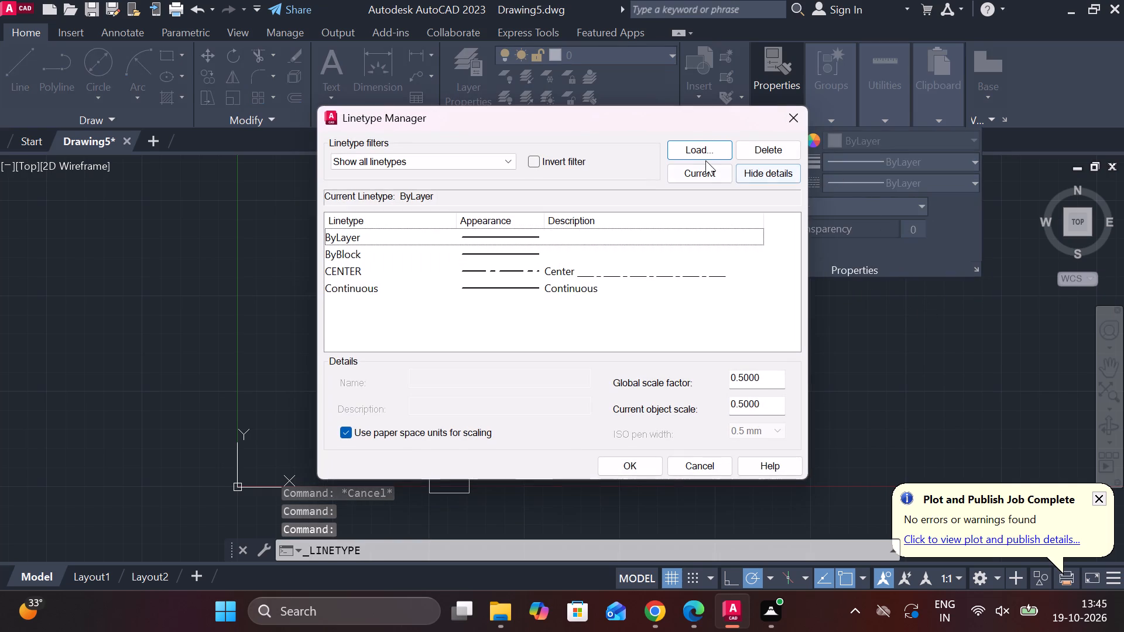
left_click(691, 150)
scroll(496, 282, "down", 1)
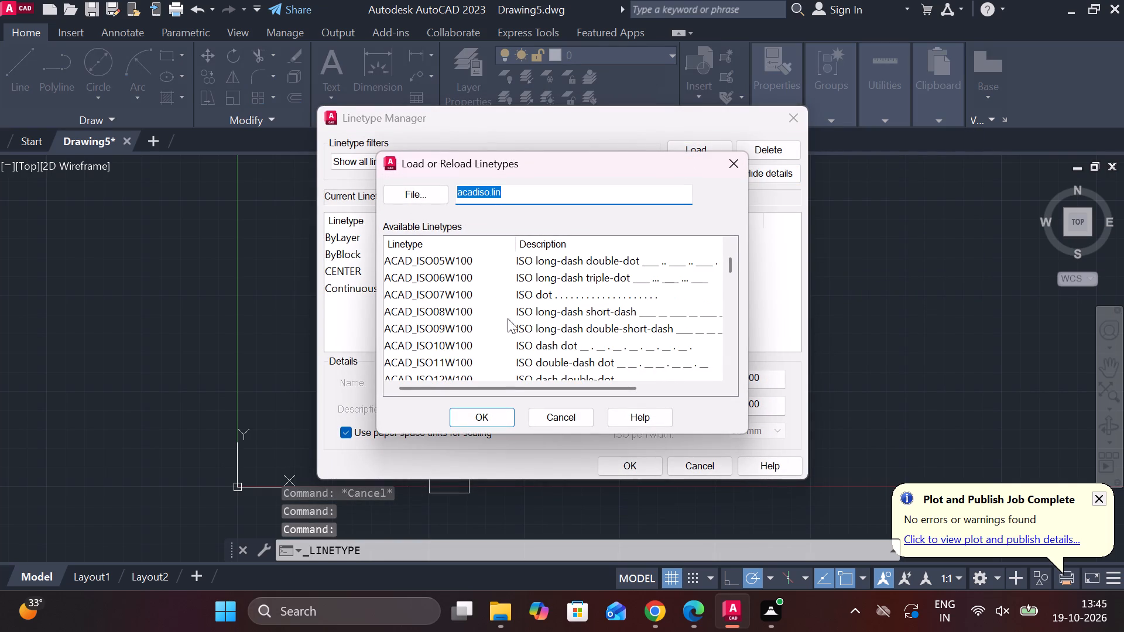
scroll(479, 307, "down", 4)
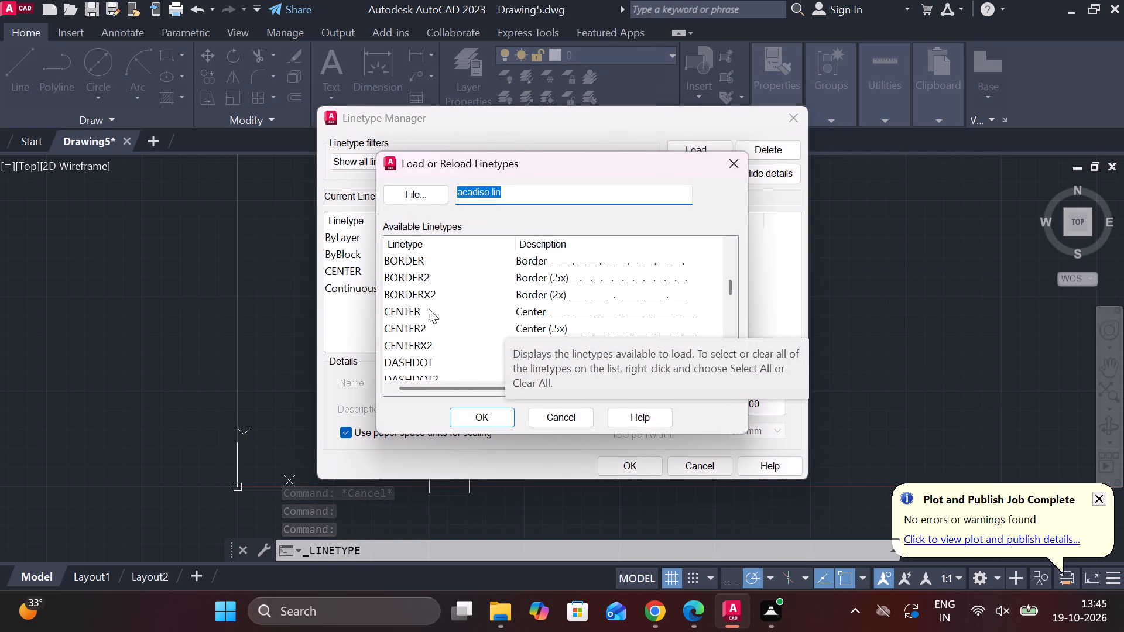
scroll(429, 308, "down", 3)
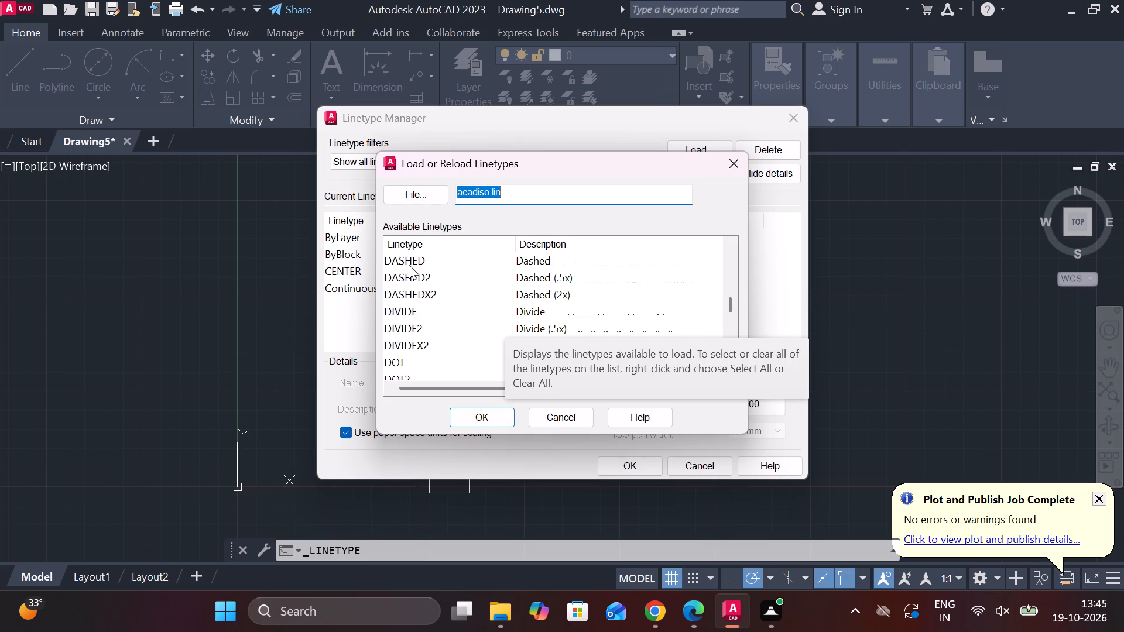
left_click(407, 260)
left_click(489, 425)
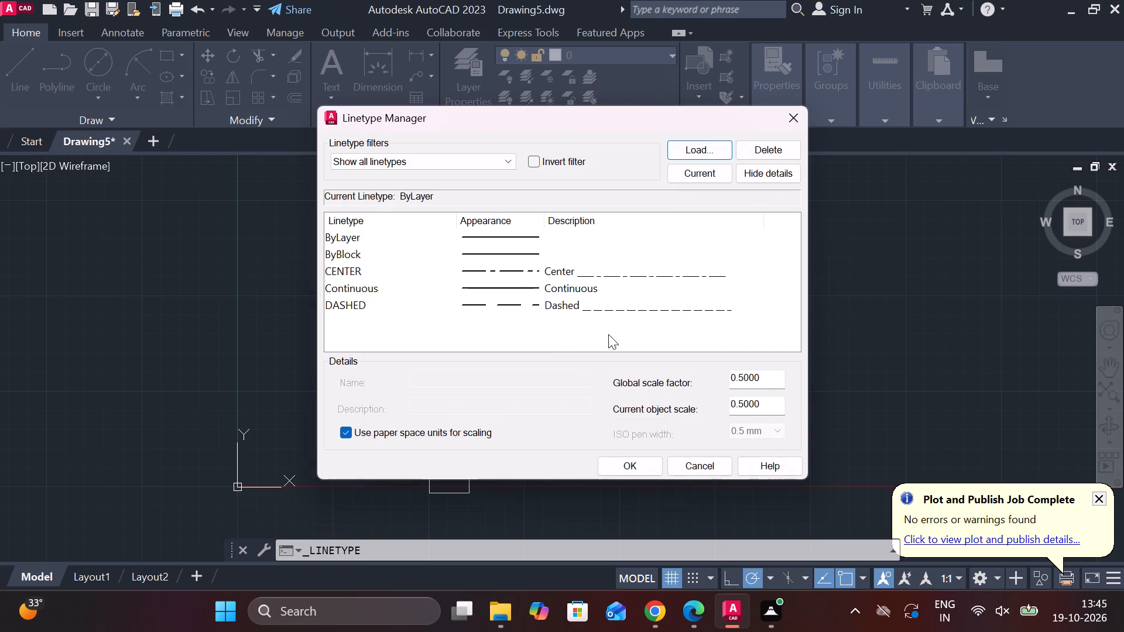
left_click(646, 458)
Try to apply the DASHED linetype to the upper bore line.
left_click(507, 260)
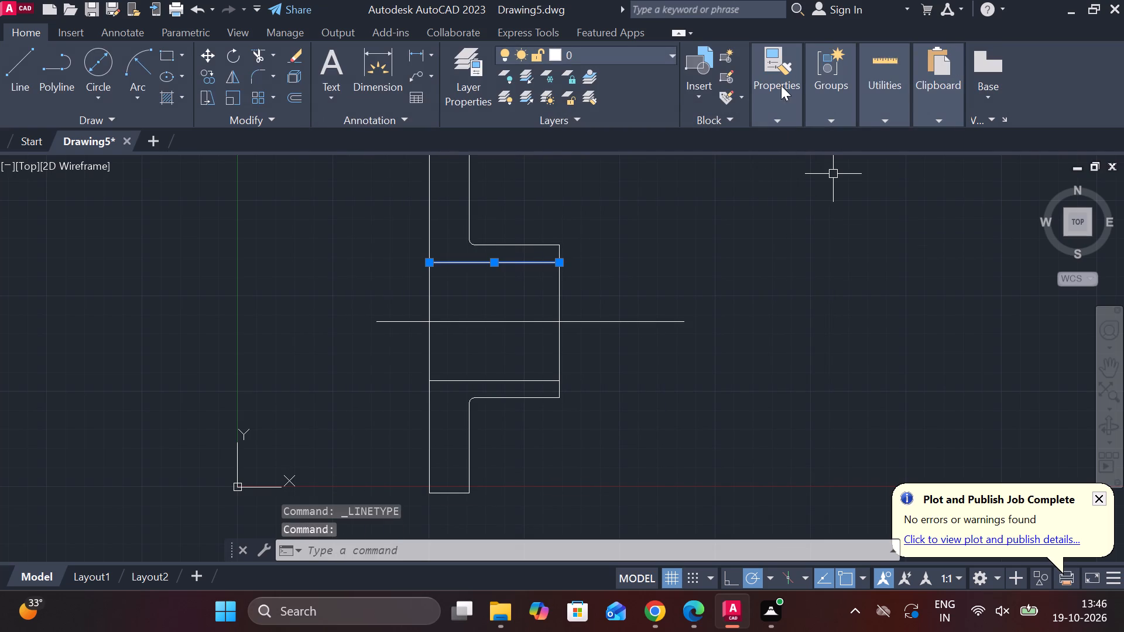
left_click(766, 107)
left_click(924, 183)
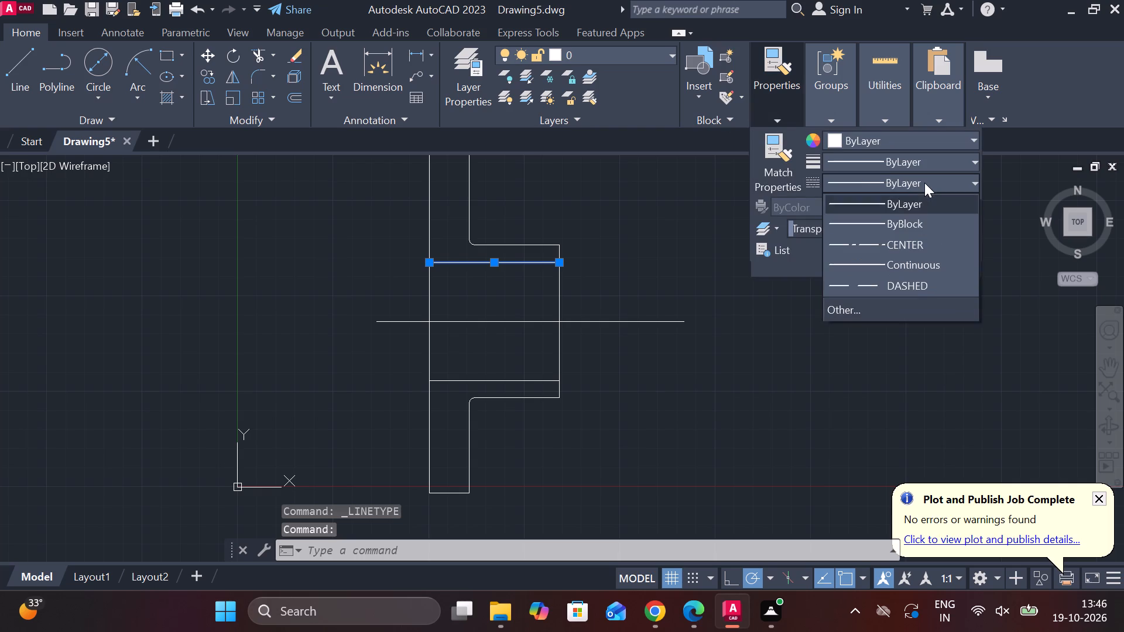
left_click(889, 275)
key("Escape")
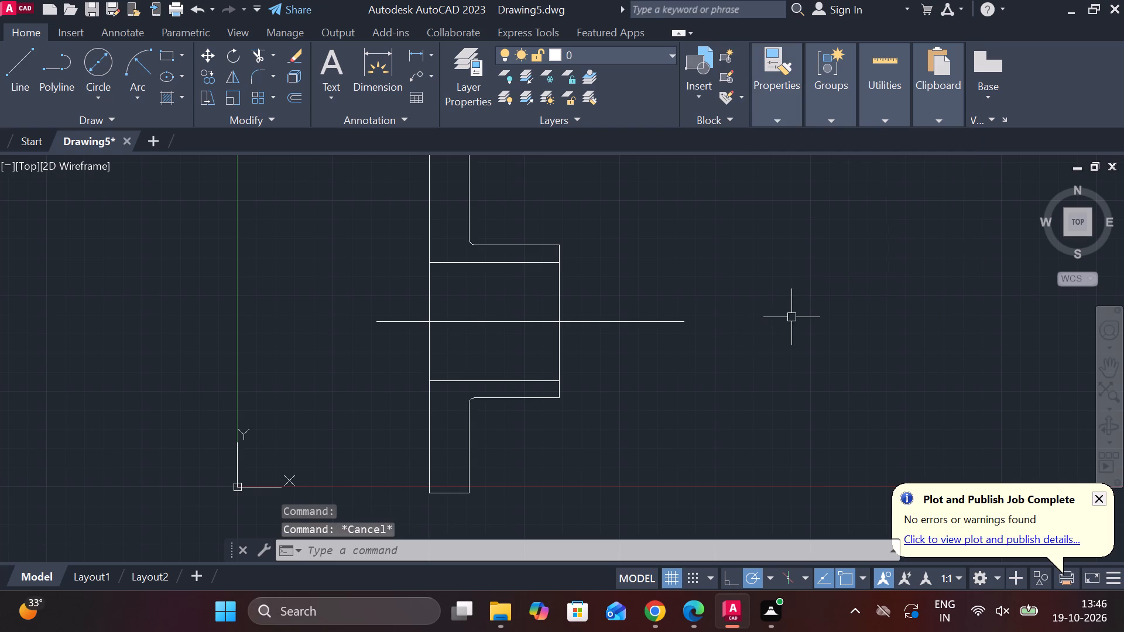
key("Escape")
Change the linetype of the upper bore line to DASHED.
scroll(710, 244, "down", 1)
scroll(597, 245, "up", 1)
left_click(588, 265)
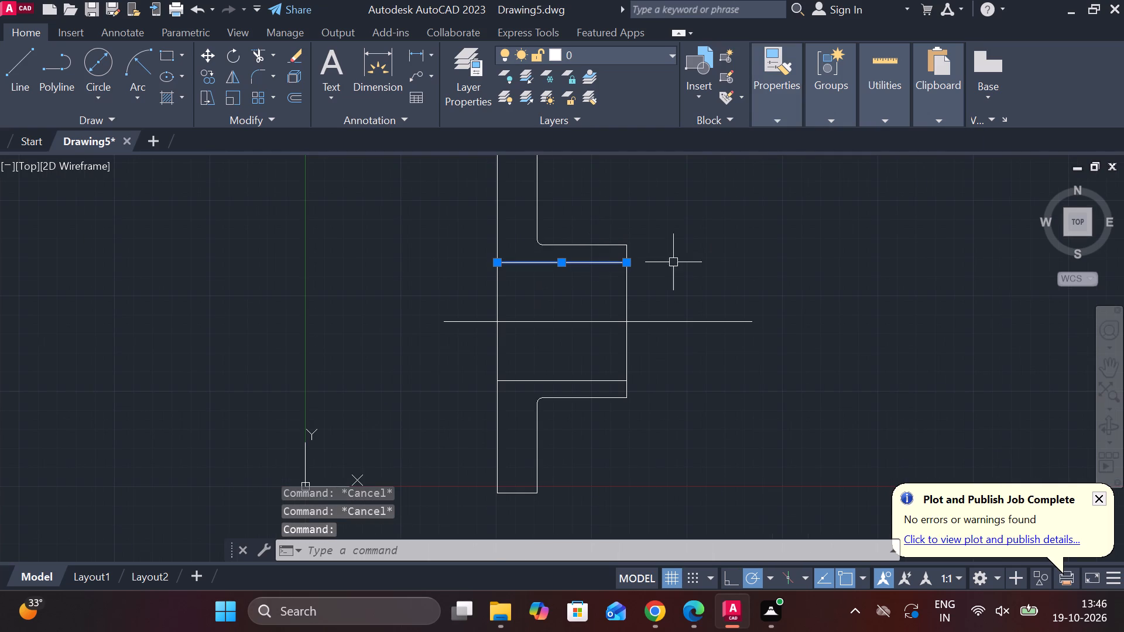
left_click(773, 119)
left_click(909, 189)
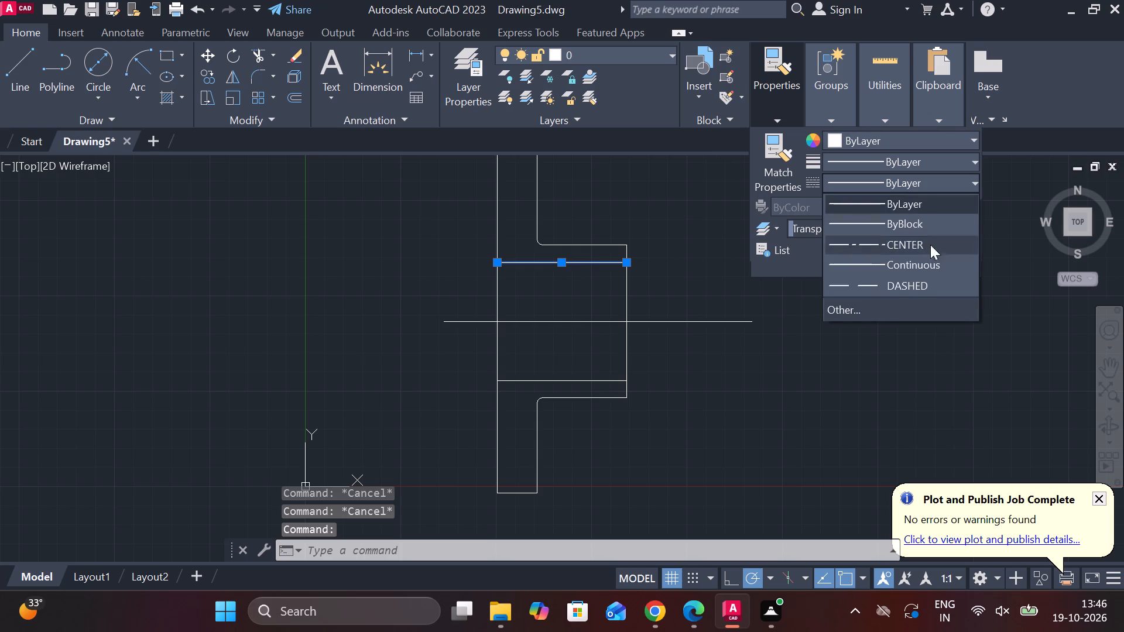
left_click(892, 283)
key("Escape")
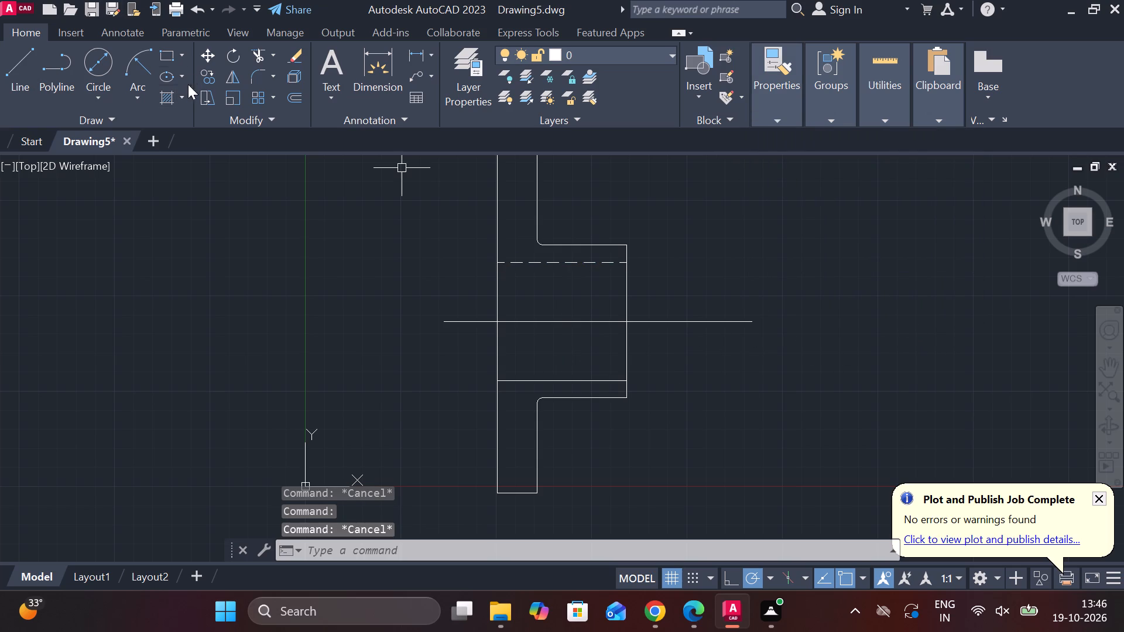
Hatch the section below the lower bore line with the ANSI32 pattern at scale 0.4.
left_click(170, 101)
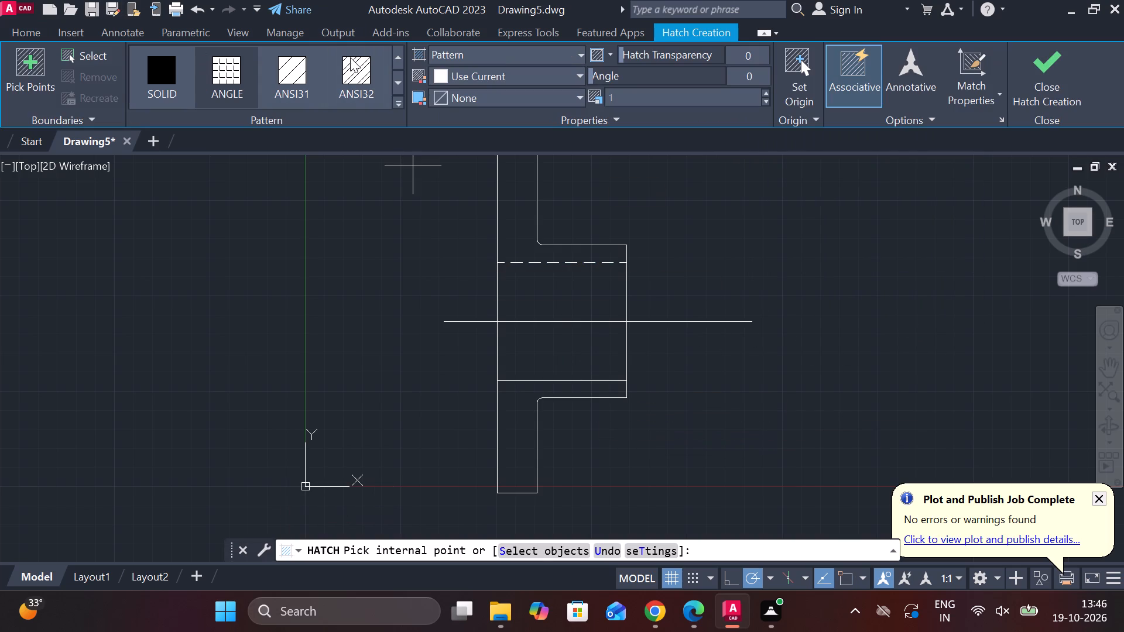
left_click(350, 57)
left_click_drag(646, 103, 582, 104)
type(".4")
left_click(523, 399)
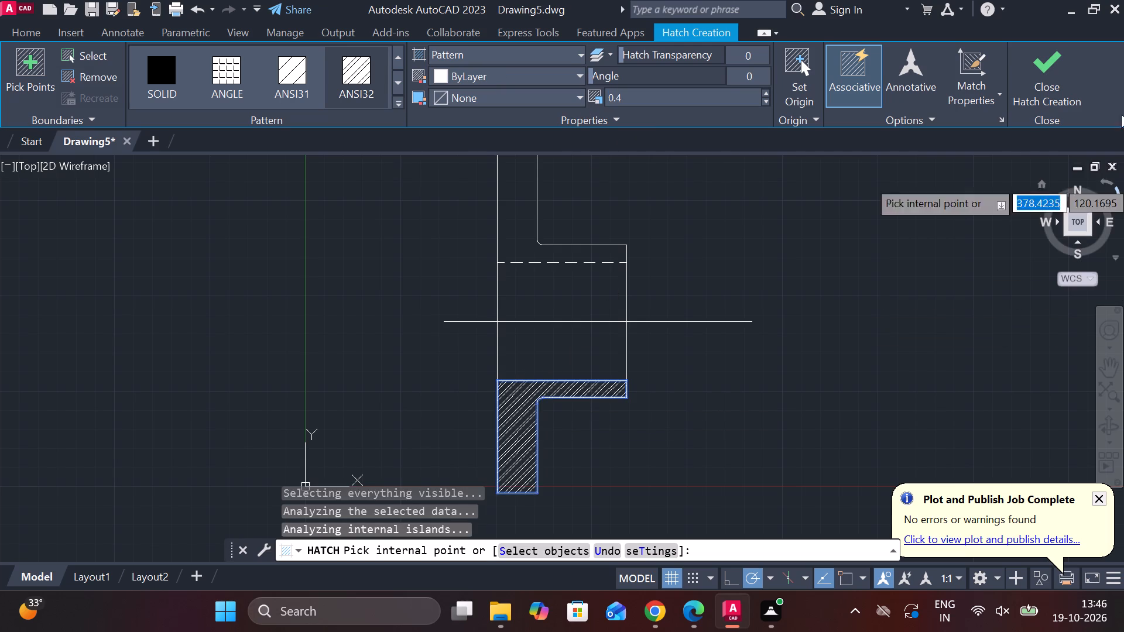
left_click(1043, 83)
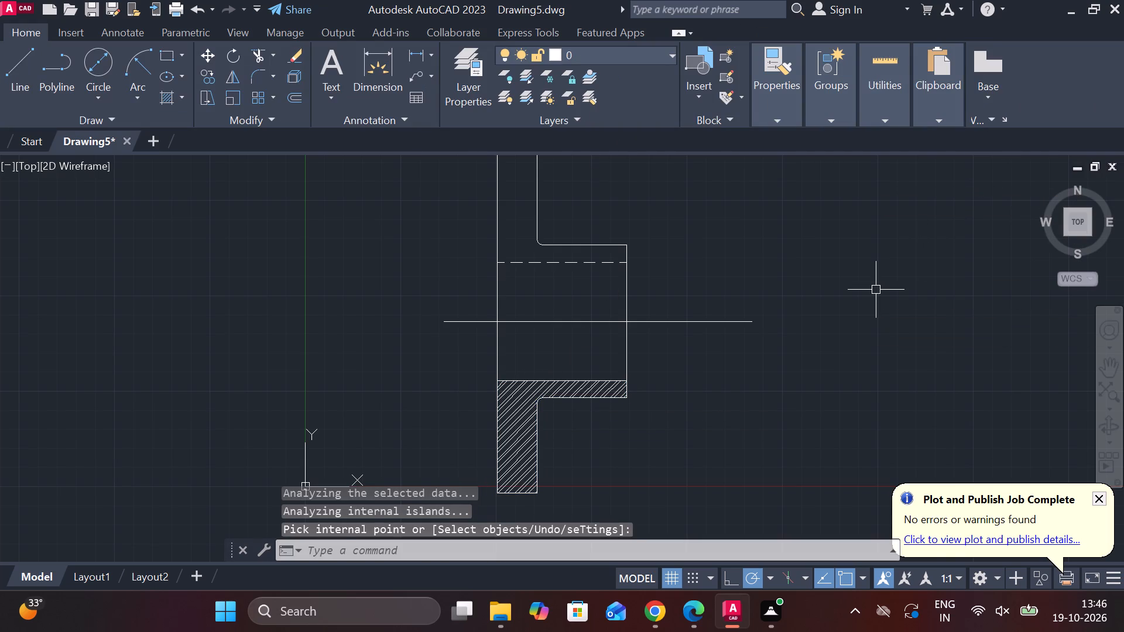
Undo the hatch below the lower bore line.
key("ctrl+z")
Lengthen the horizontal centerline's outer end well past the block to make room for a second view.
middle_click_drag(791, 339, 757, 298)
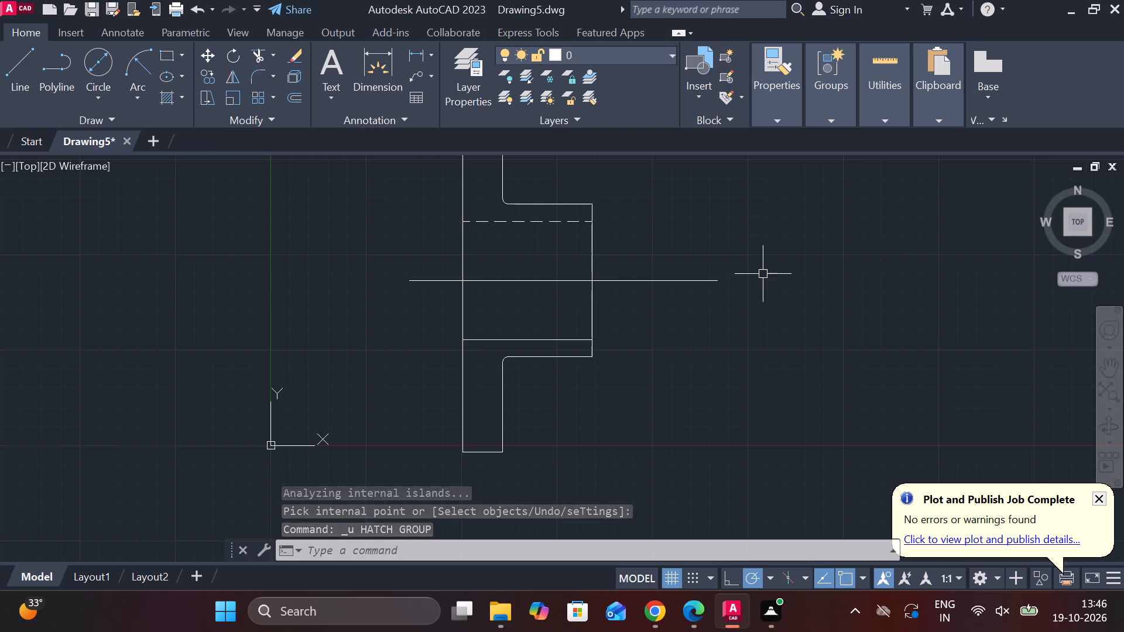
middle_click_drag(693, 272, 663, 341)
left_click(676, 347)
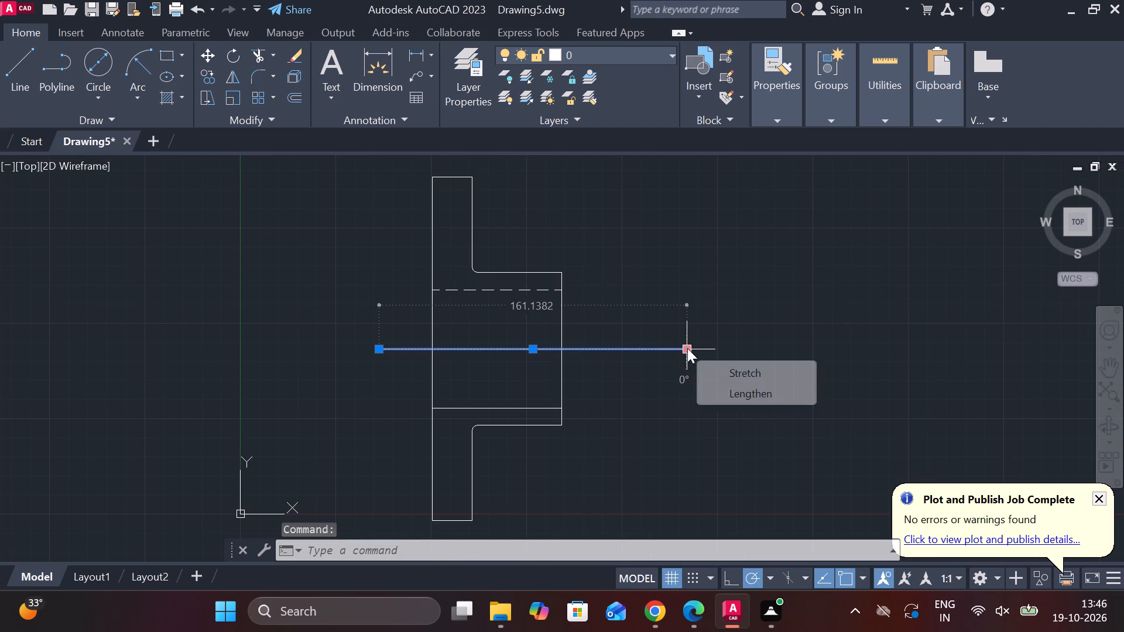
left_click(721, 389)
left_click(830, 380)
key("Escape")
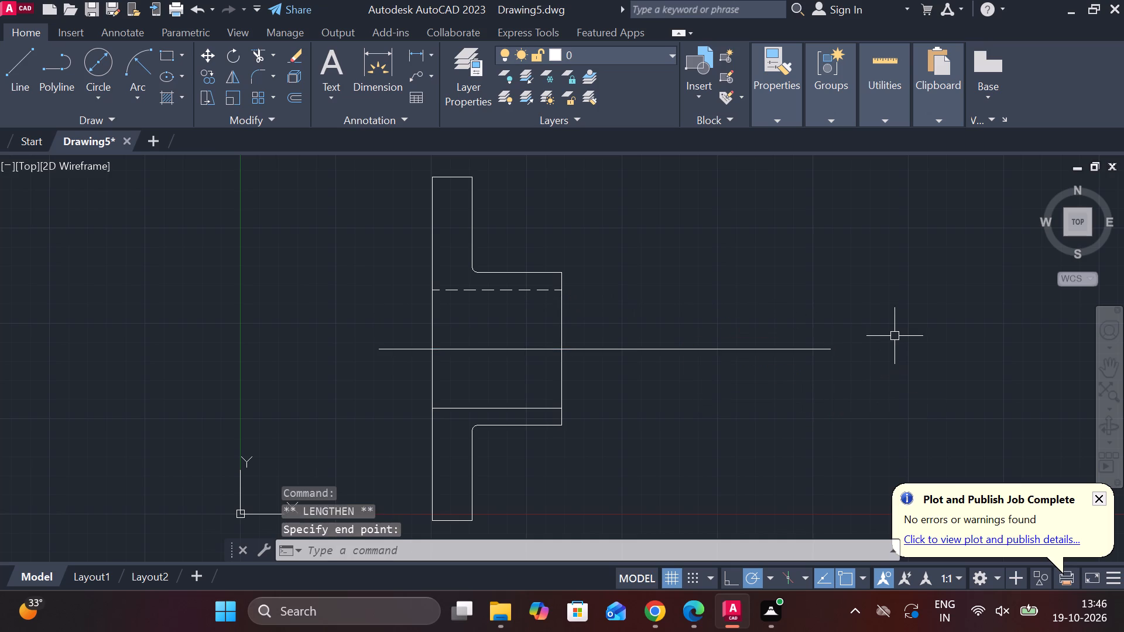
Draw a circle of diameter 180 centered on the extended centerline, beside the block's outer edge.
type("c")
key("space")
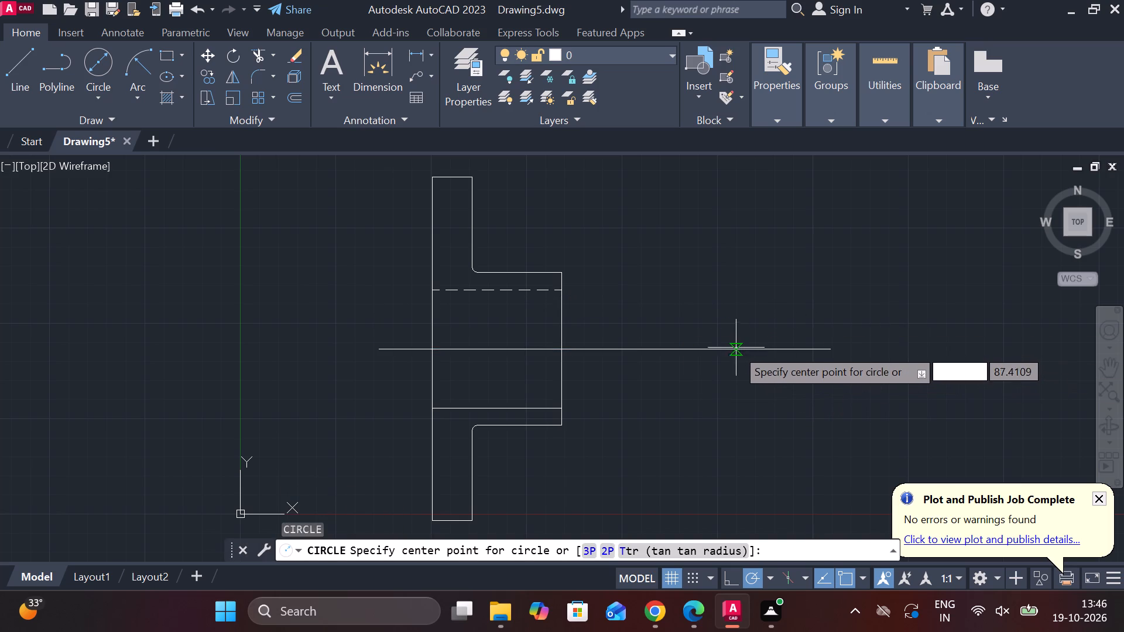
left_click(739, 352)
type("d")
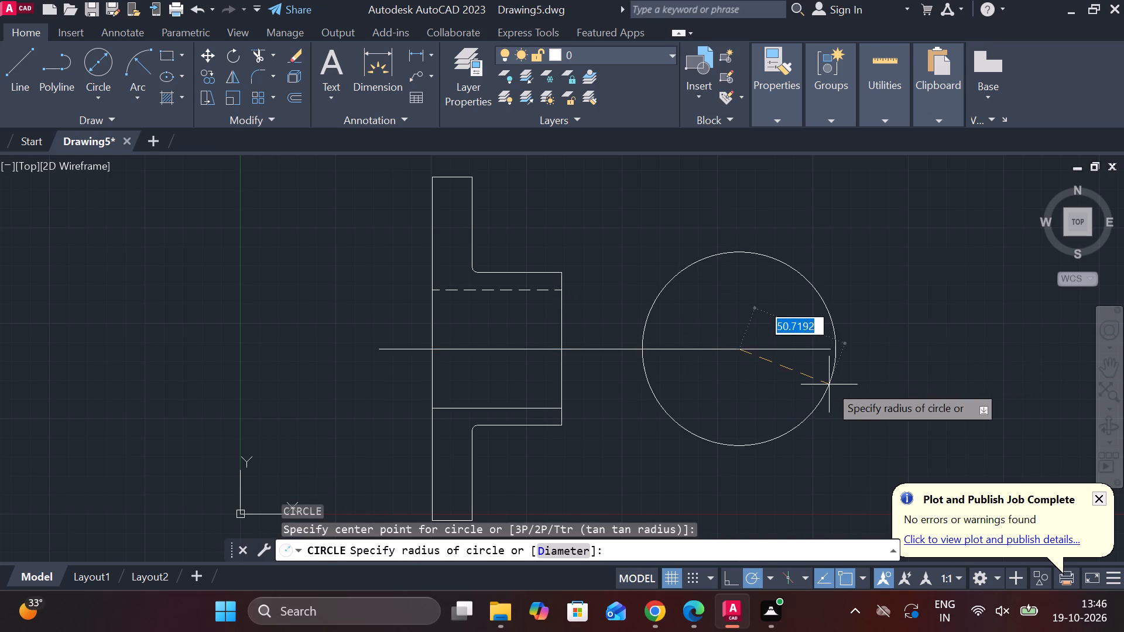
key("space")
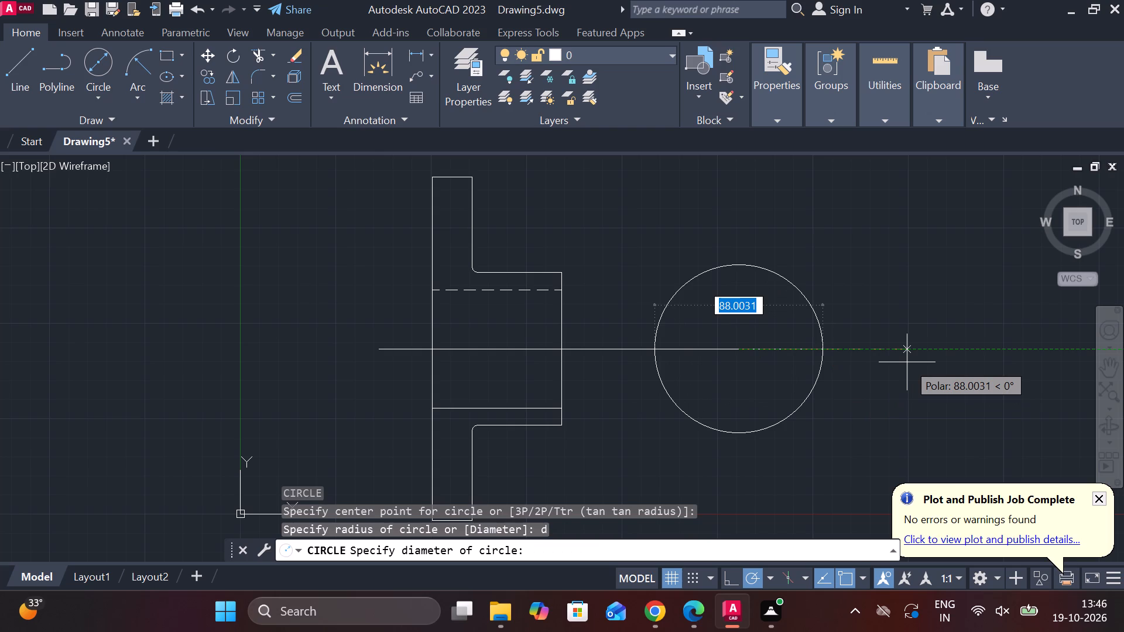
key("1")
type("80")
key("Return")
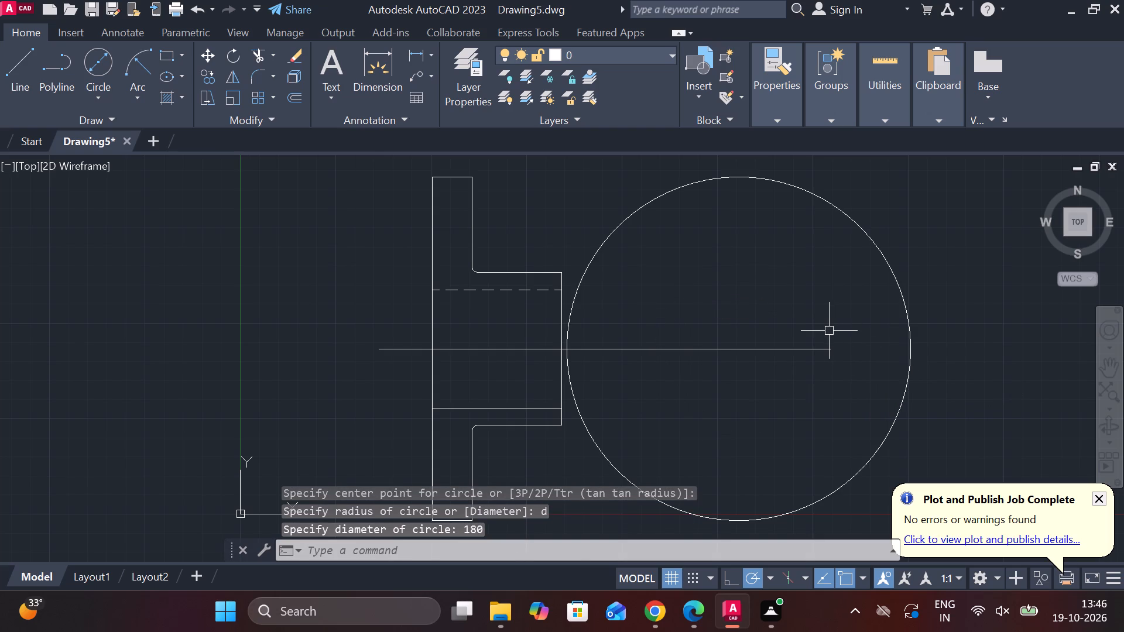
Move the 180-diameter circle a short distance along the centerline, away from the block, using its center as base point.
scroll(829, 331, "down", 1)
middle_click_drag(829, 331, 753, 321)
scroll(753, 316, "up", 1)
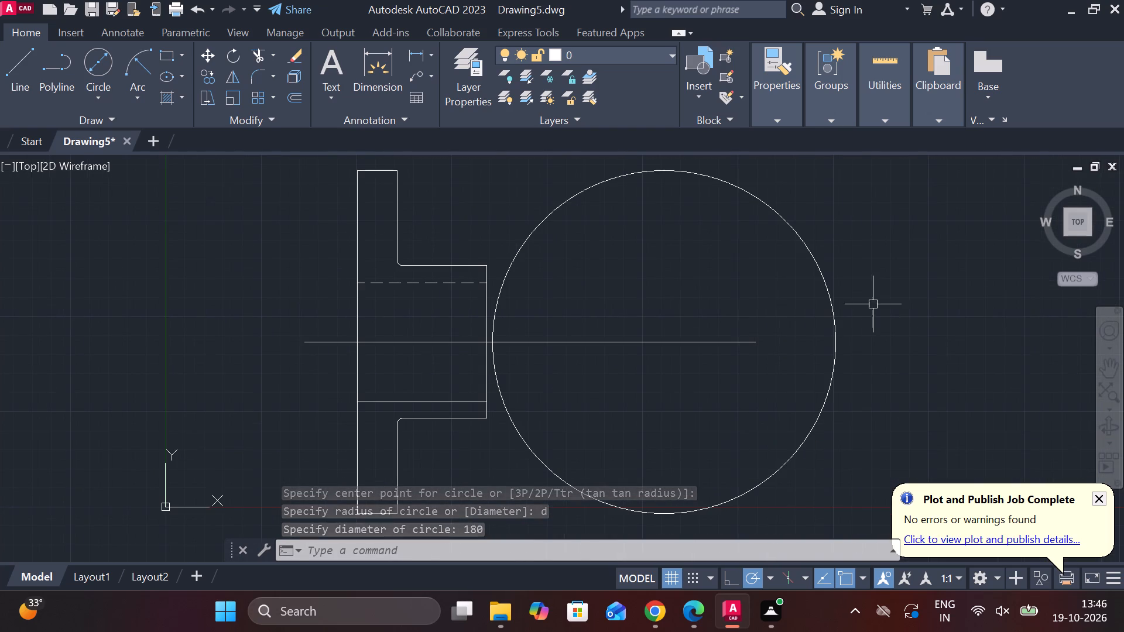
left_click(825, 288)
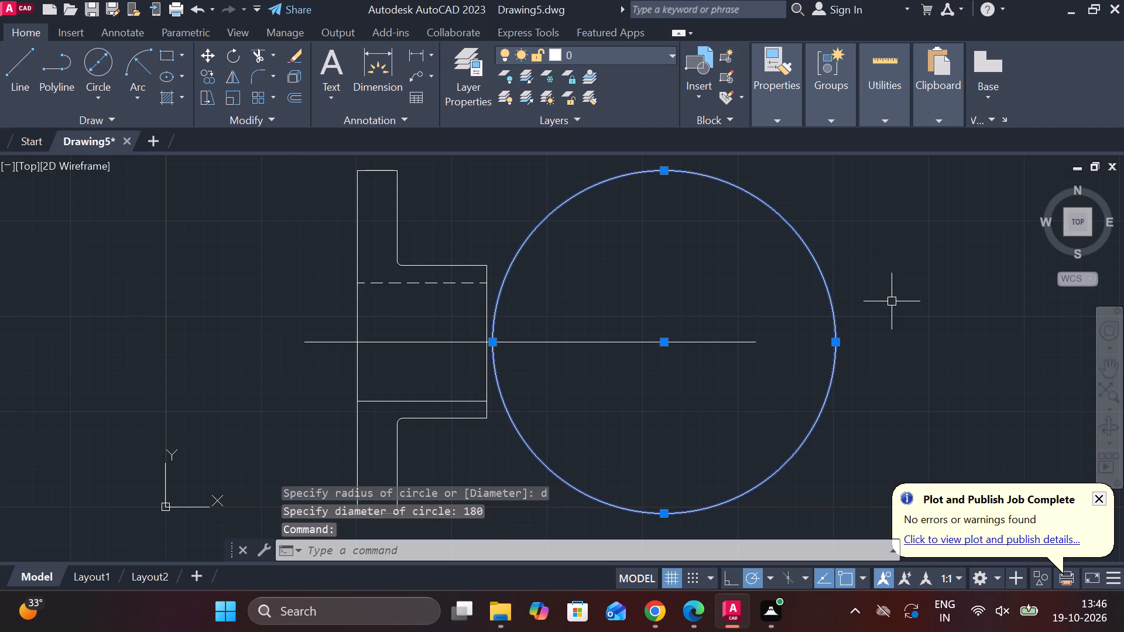
key("m")
key("Return")
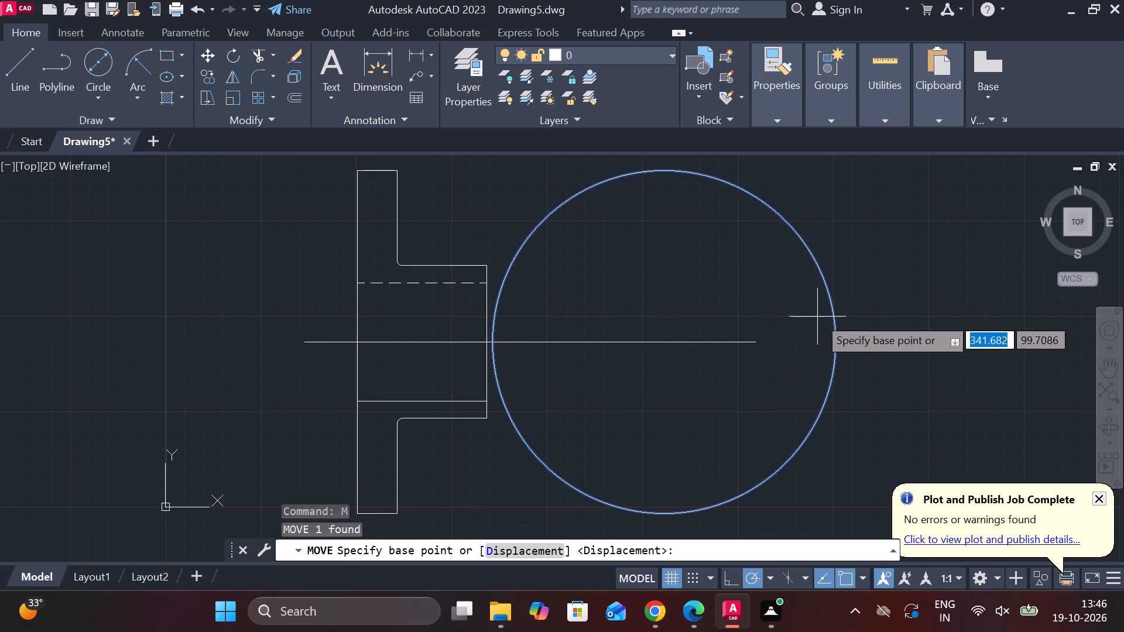
left_click(667, 338)
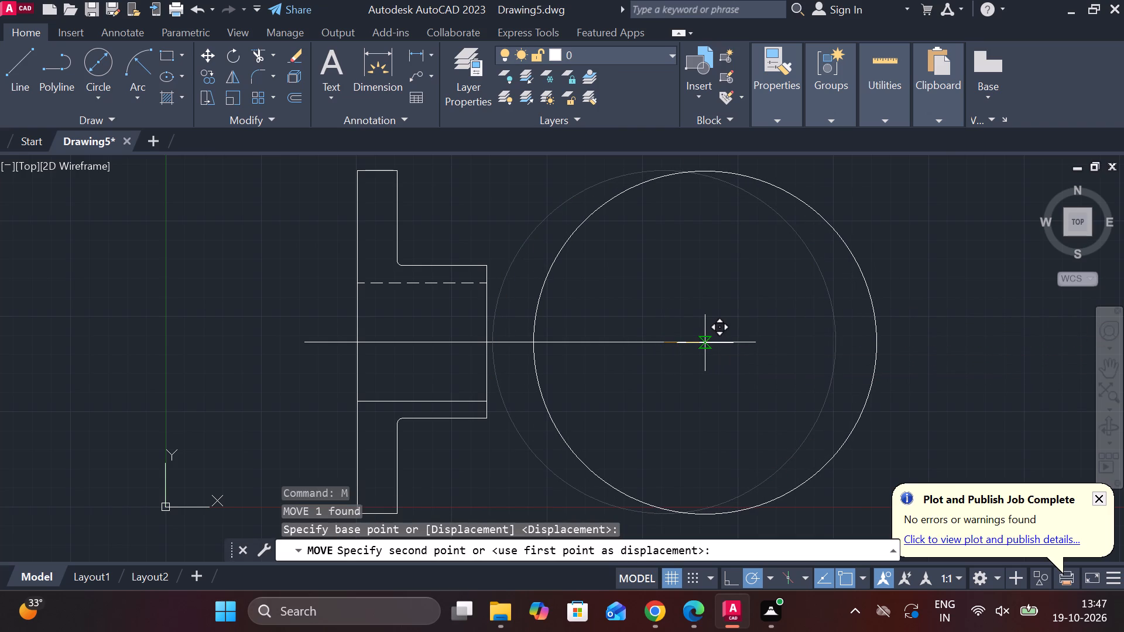
left_click(705, 343)
middle_click_drag(827, 324, 765, 322)
key("Escape")
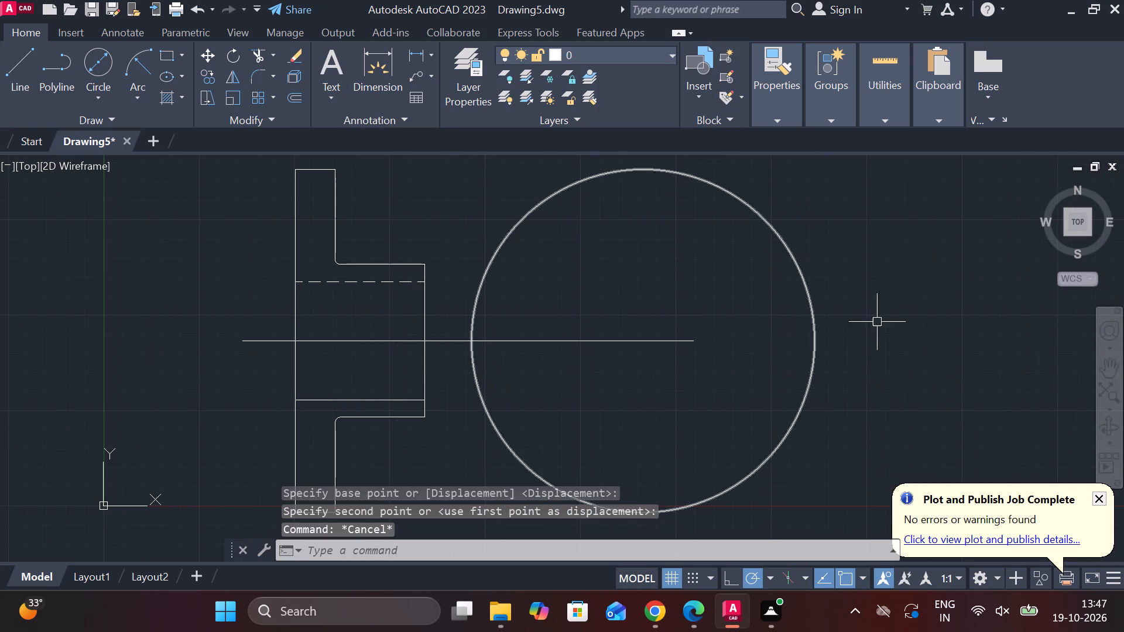
Draw a circle of diameter 140 concentric with the 180-diameter circle.
type("c")
key("space")
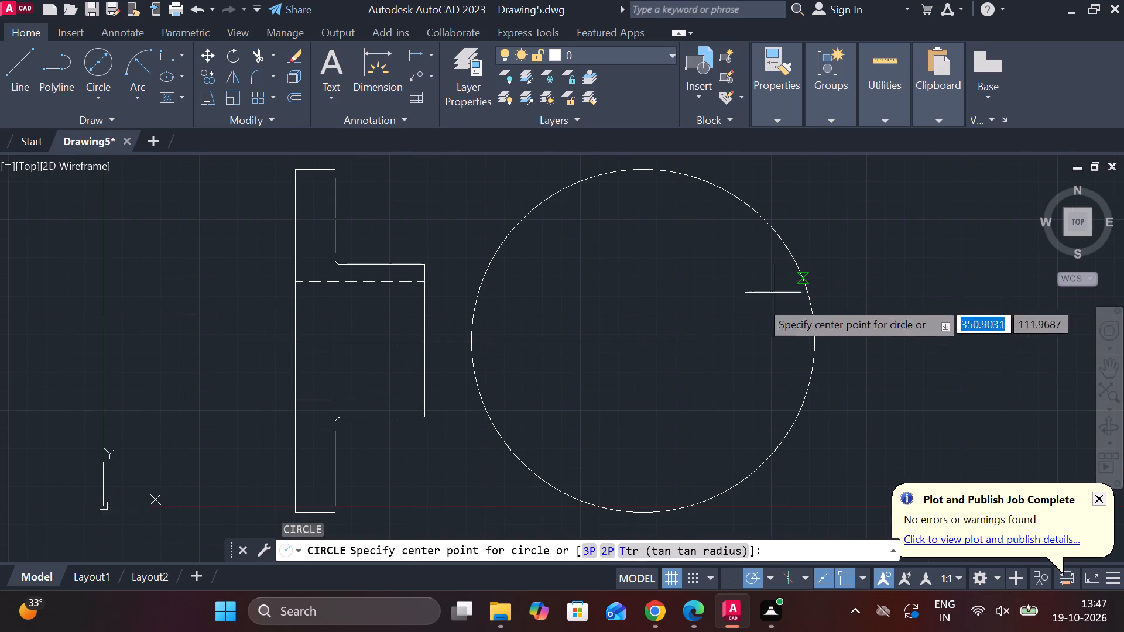
left_click(644, 341)
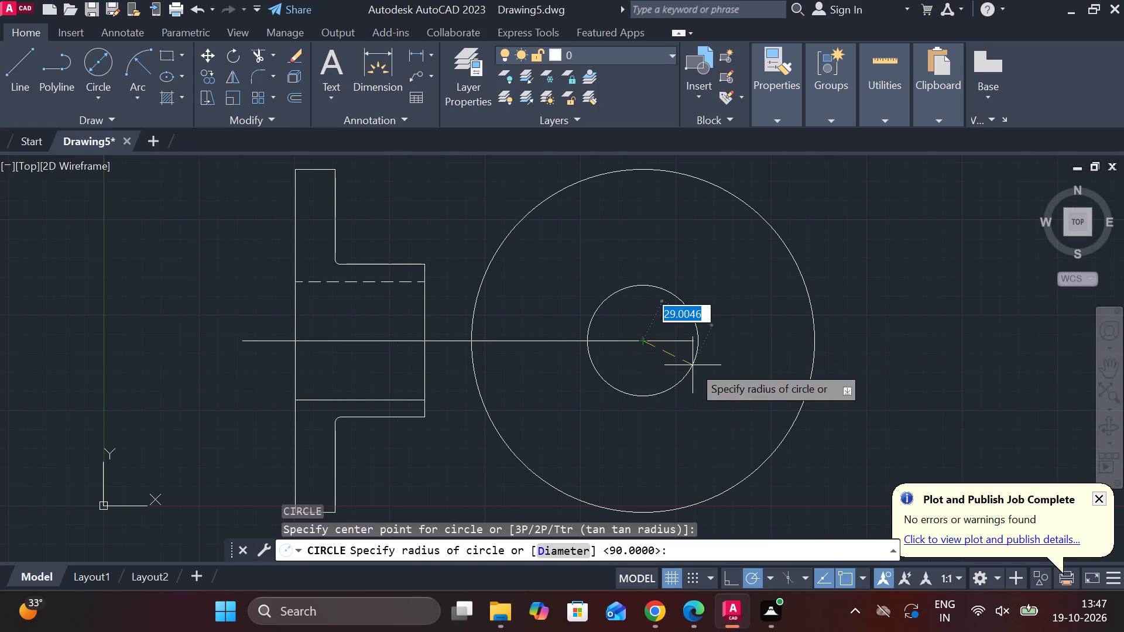
type("d 140")
key("Return")
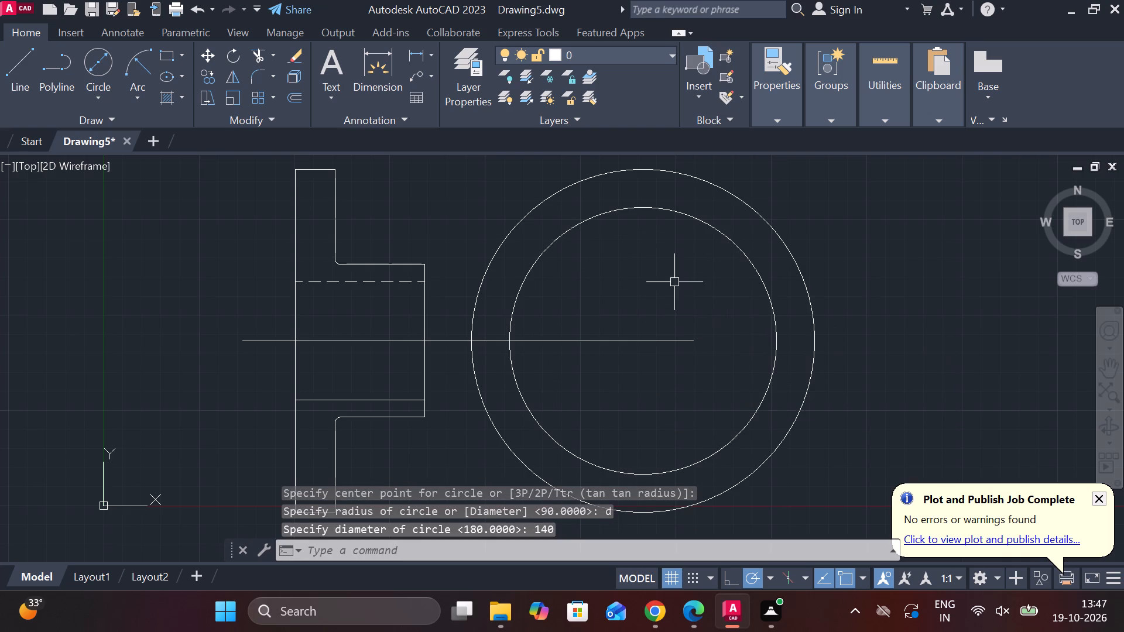
Draw a circle of diameter 80 at the shared center of the circular view.
type("c")
key("space")
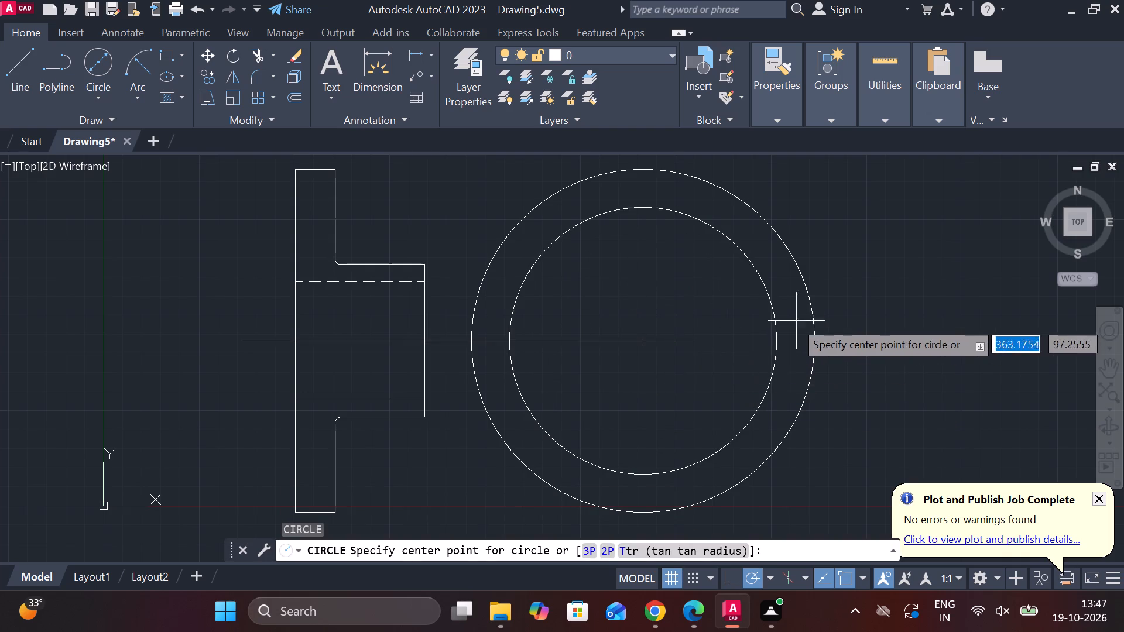
left_click(643, 344)
type("d")
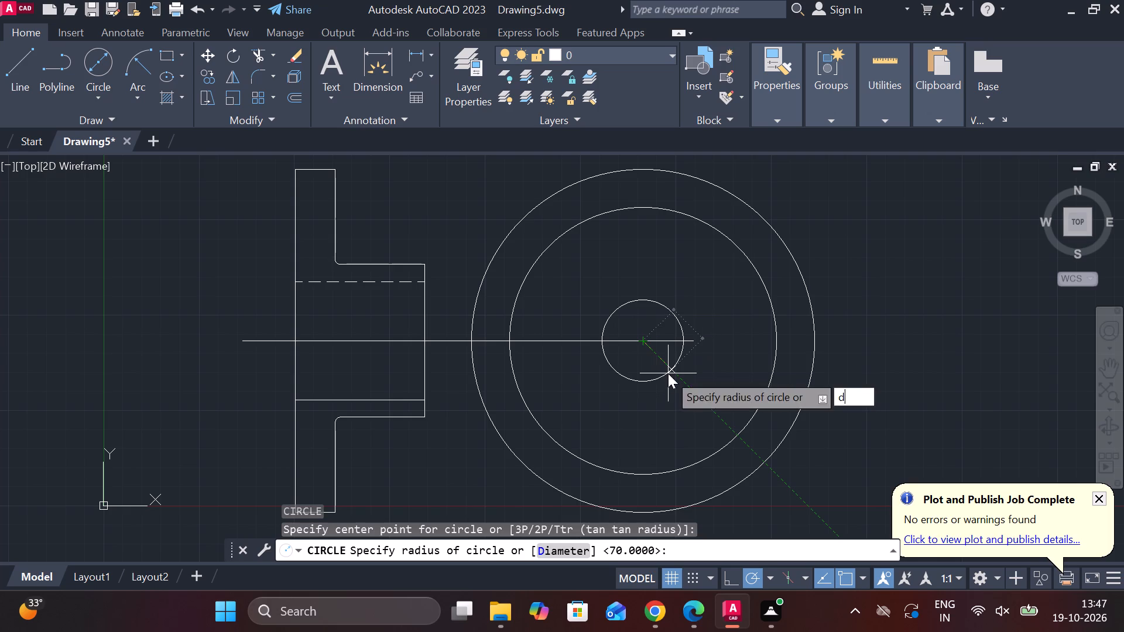
key("space")
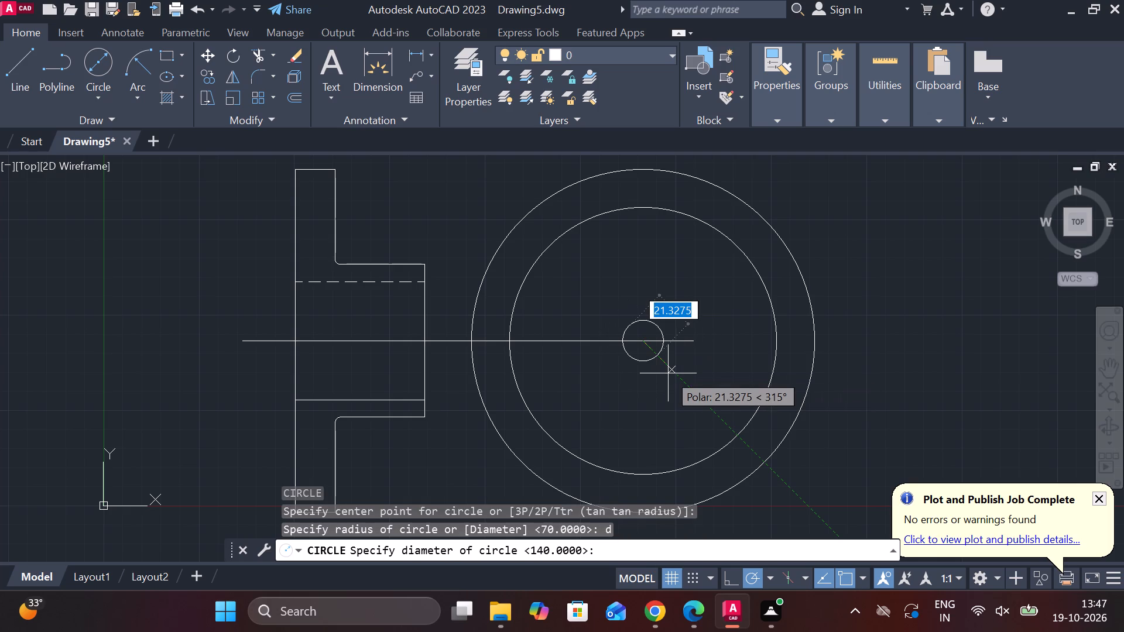
type("80")
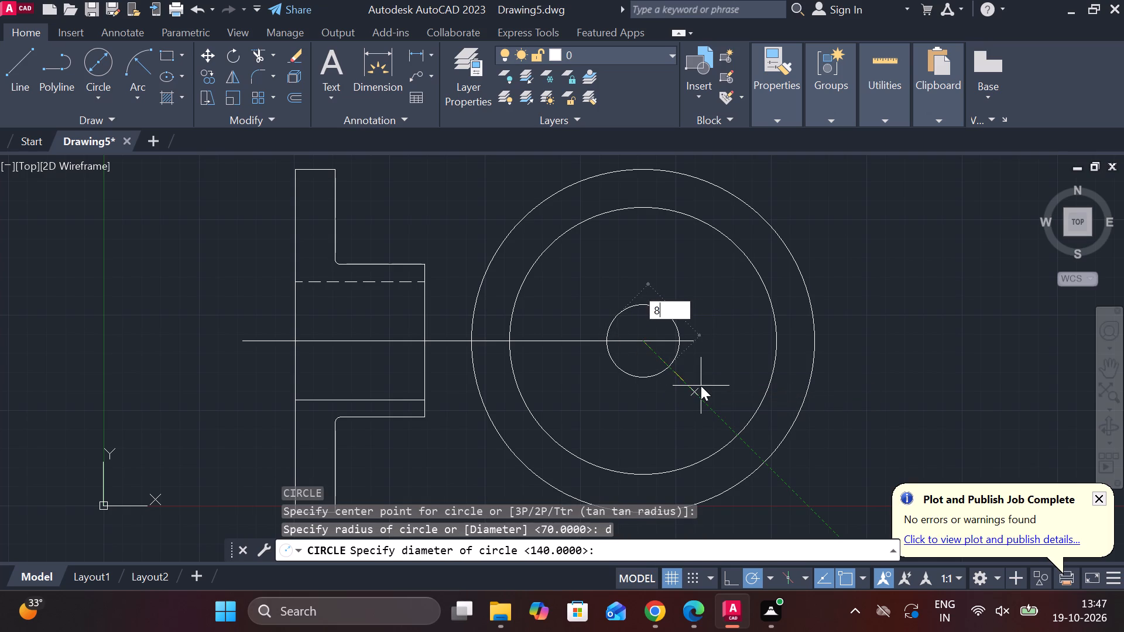
key("Return")
Draw the bore circle of diameter 62 at the same center, inside the 80-diameter circle.
key("space")
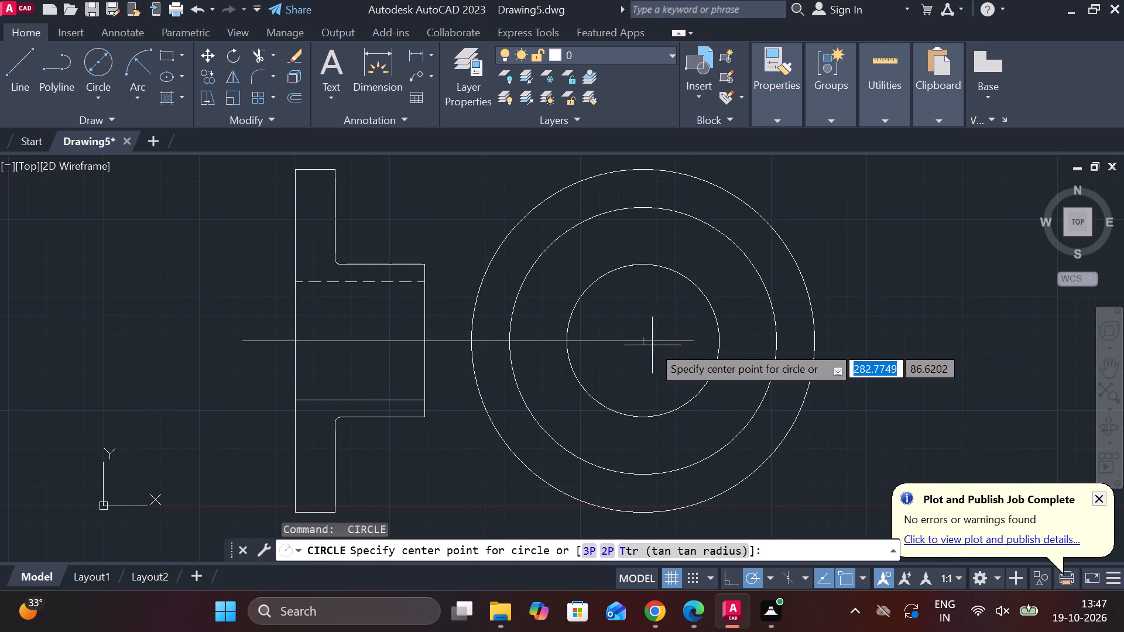
left_click(648, 345)
type("d")
key("space")
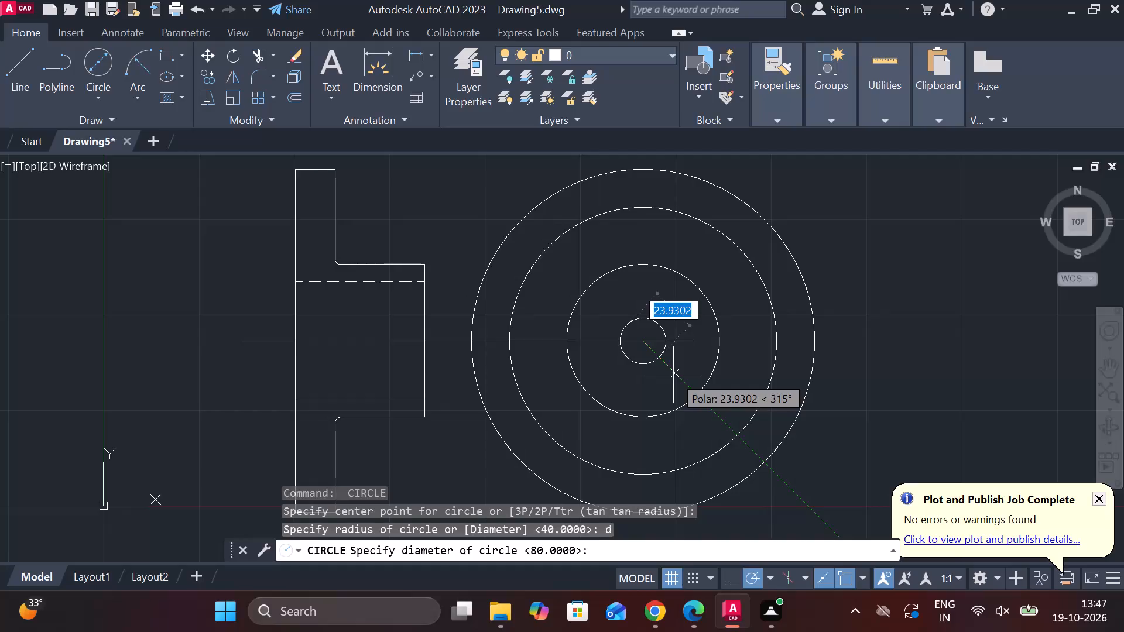
type("62")
key("space")
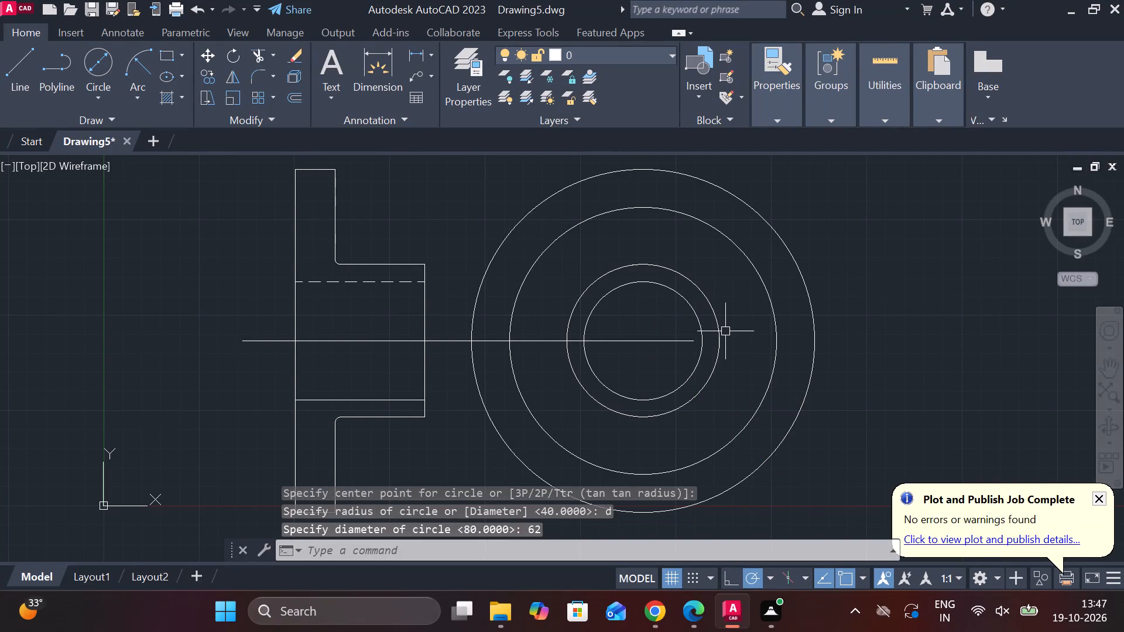
Change the 80-diameter circle's linetype to DASHED.
middle_click_drag(744, 305, 722, 308)
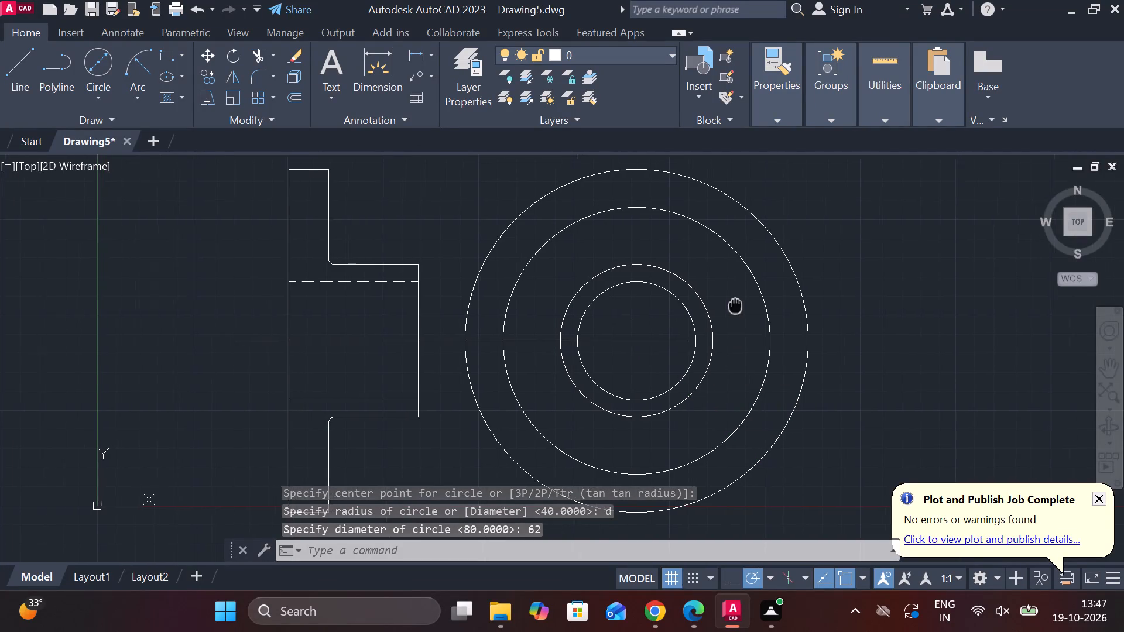
middle_click_drag(722, 308, 705, 313)
left_click(667, 302)
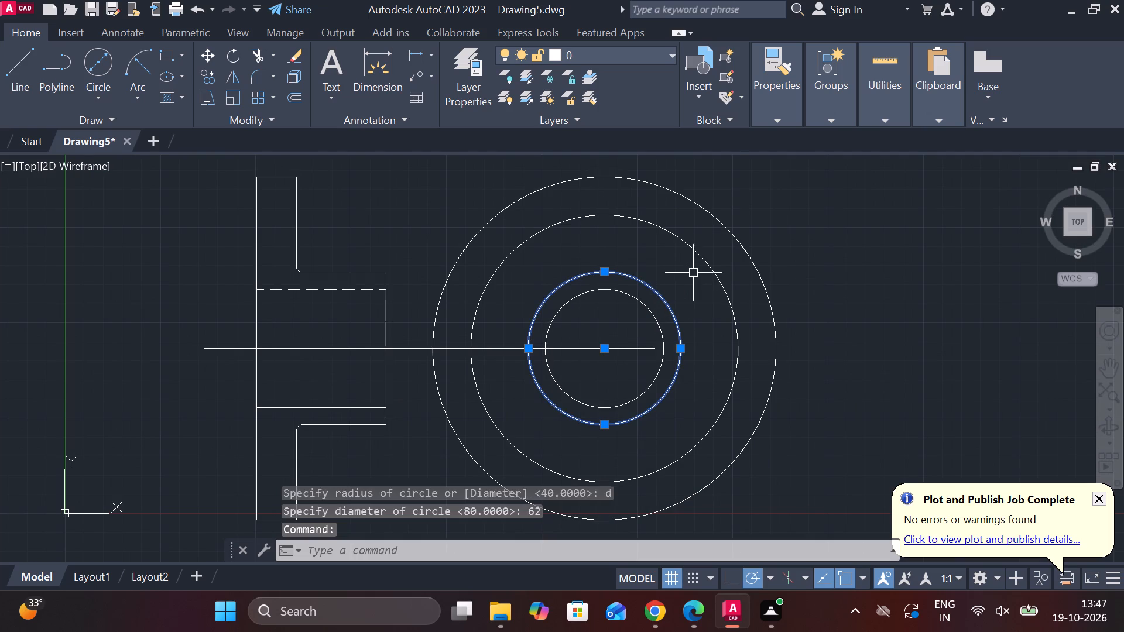
left_click(771, 118)
left_click(901, 184)
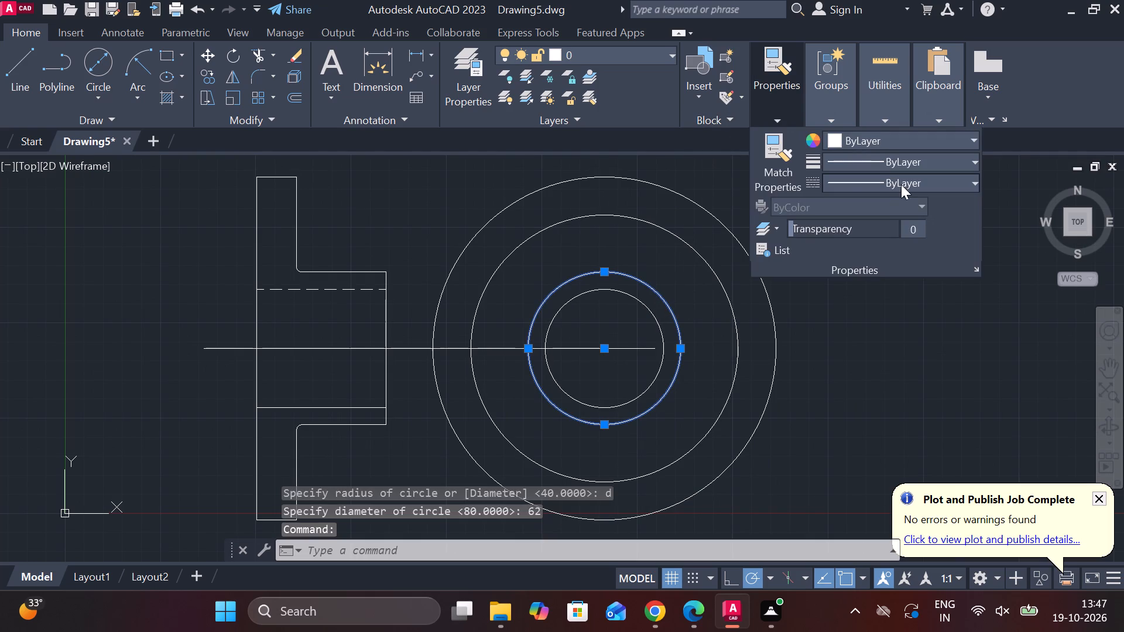
left_click(866, 283)
key("Escape")
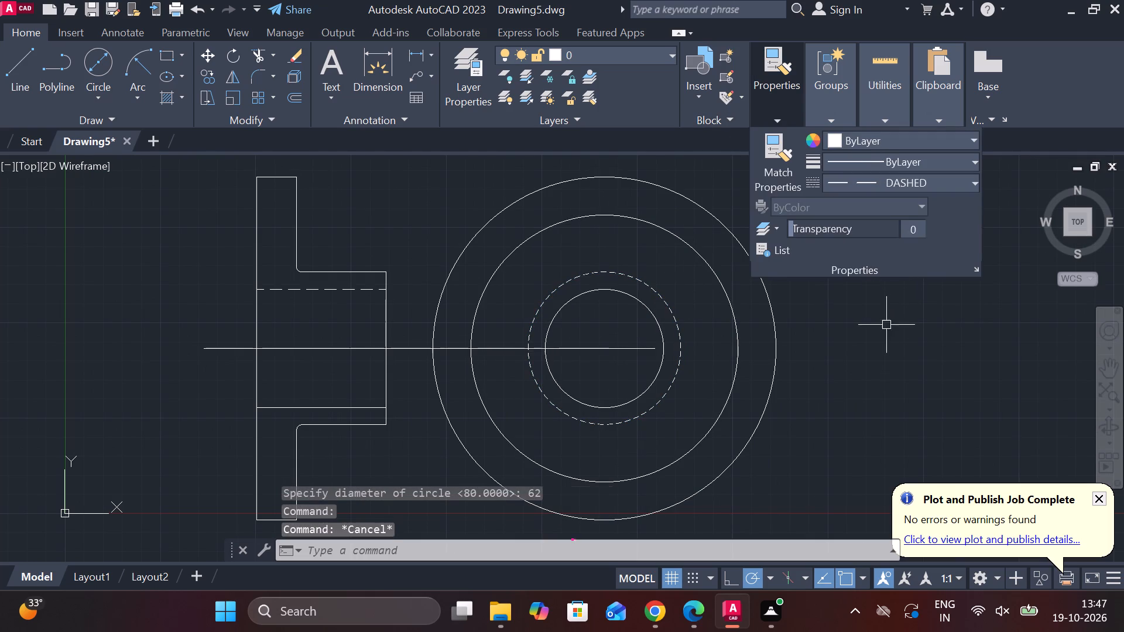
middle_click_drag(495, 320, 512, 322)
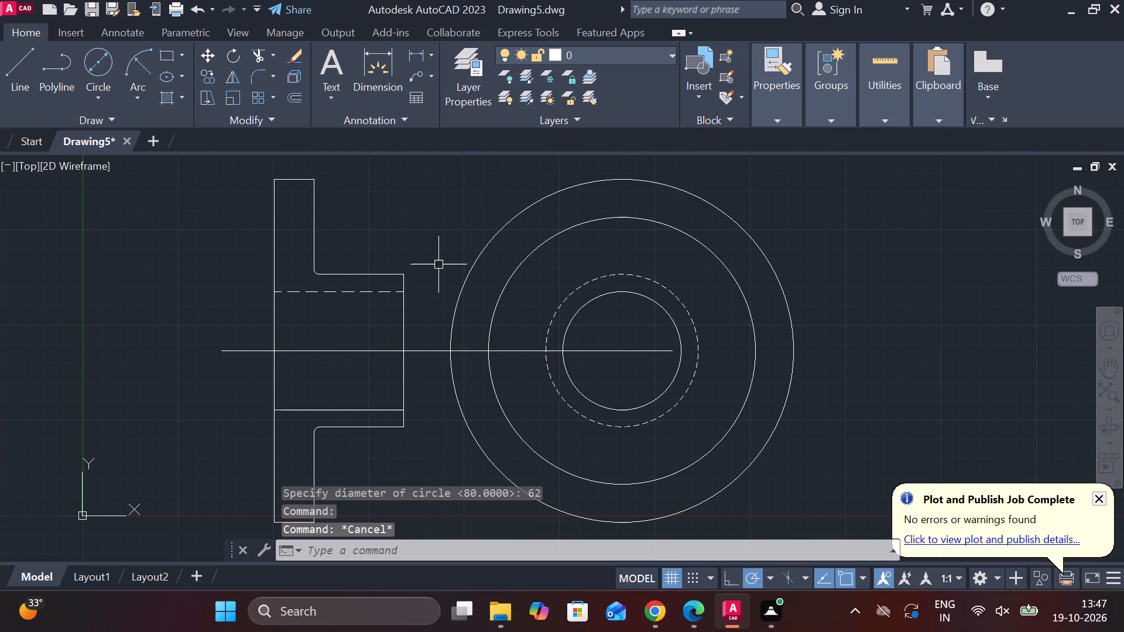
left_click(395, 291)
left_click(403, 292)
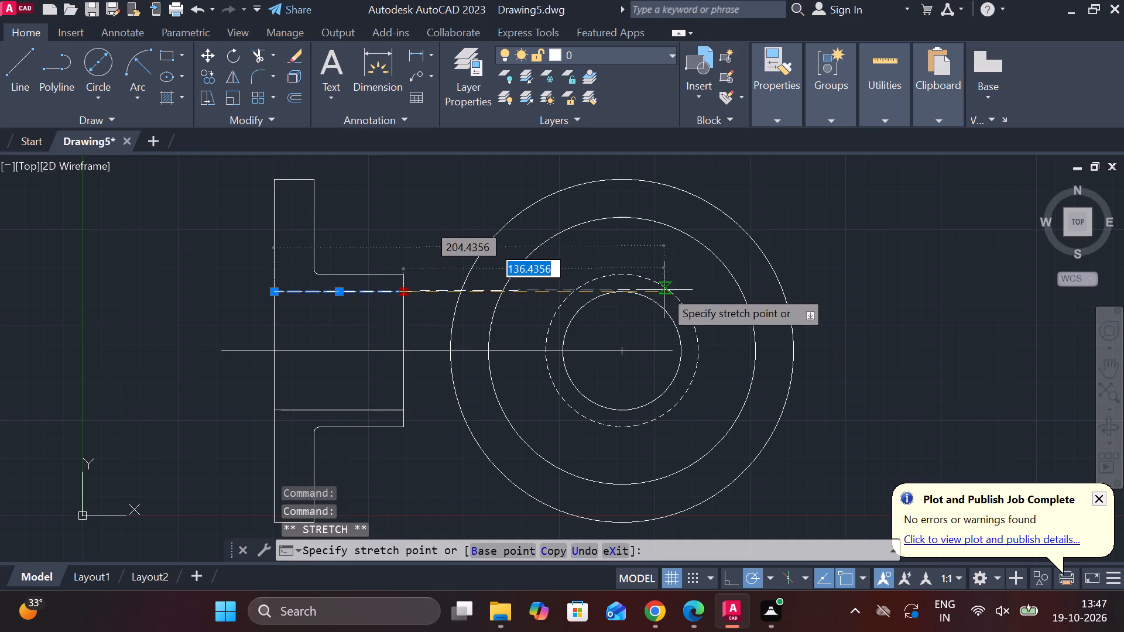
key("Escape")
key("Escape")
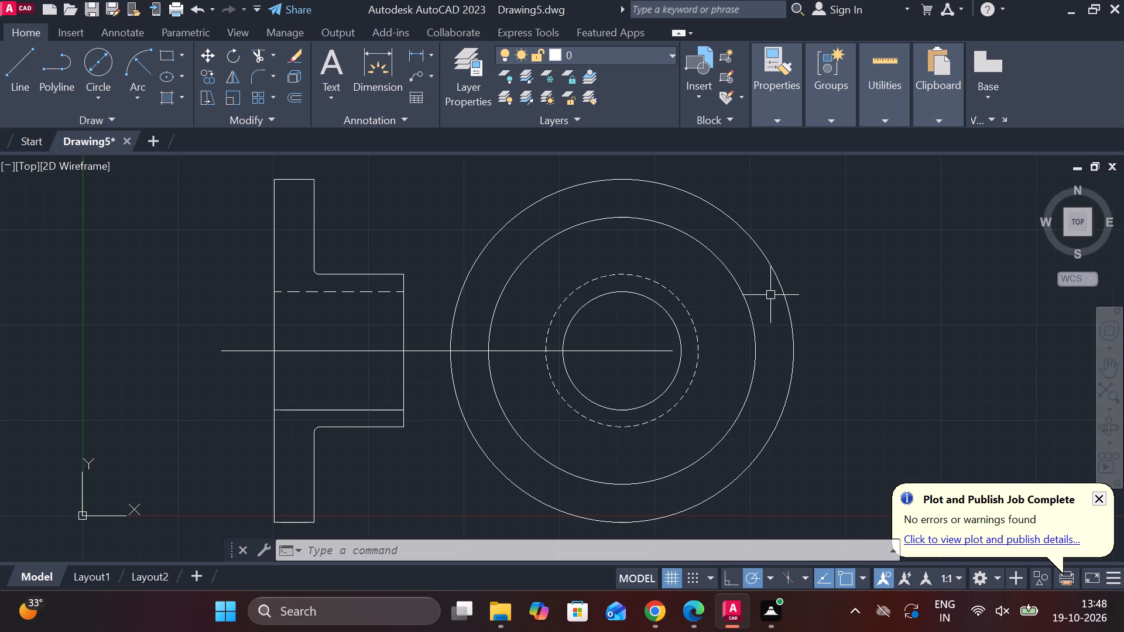
Lengthen the horizontal centerline so it runs through the circular view and past the far side of the outer circle.
middle_click_drag(732, 313, 621, 360)
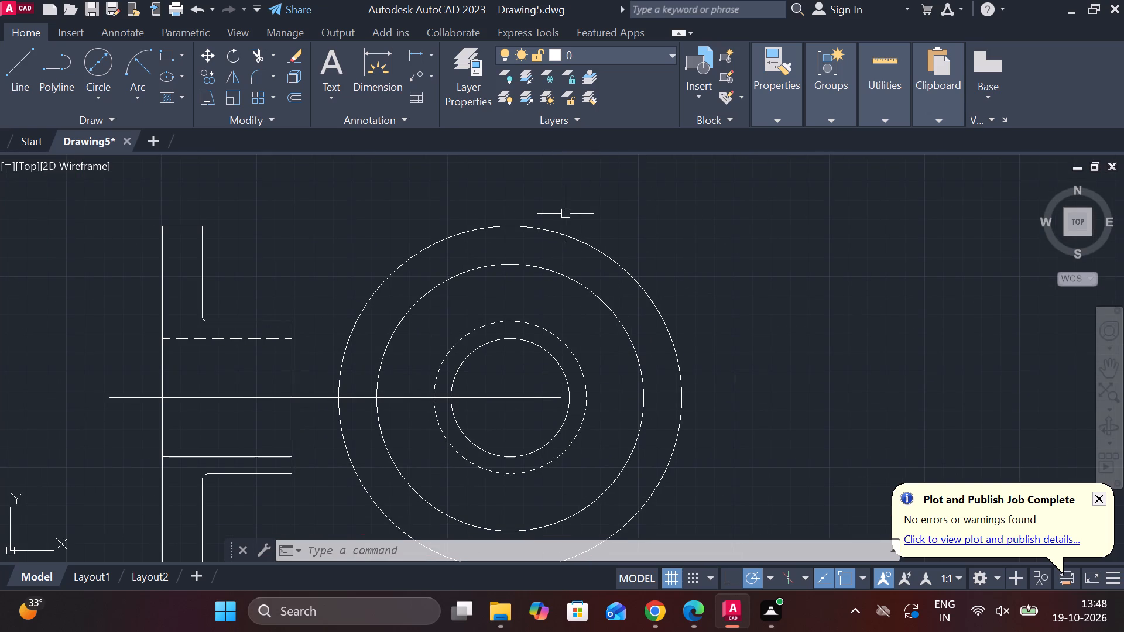
middle_click_drag(568, 215, 643, 228)
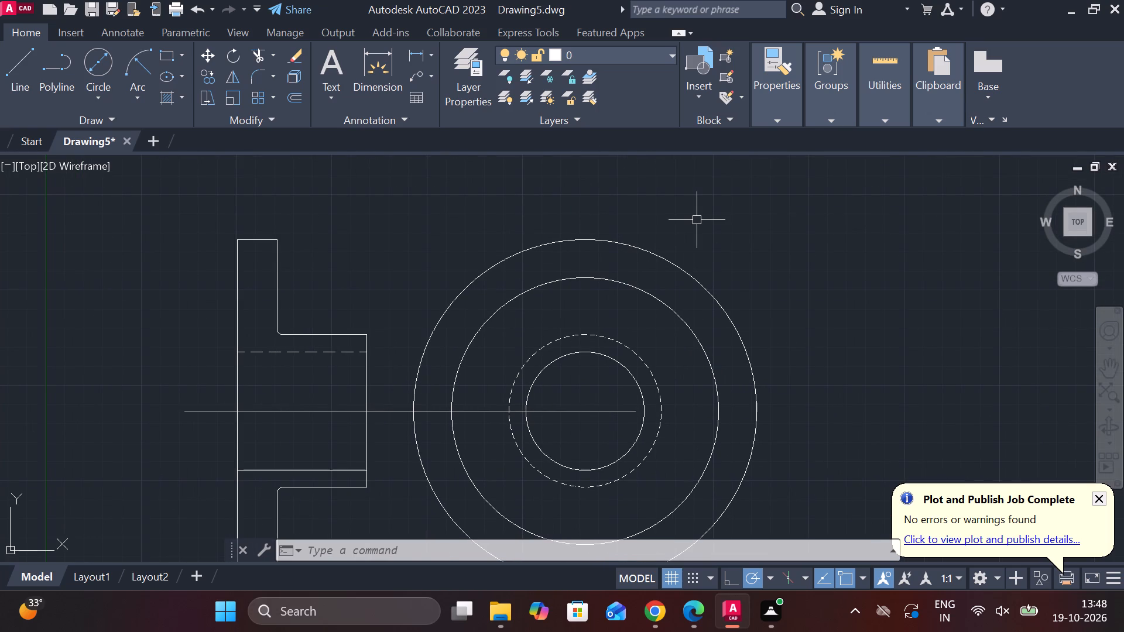
middle_click_drag(714, 232, 698, 198)
middle_click_drag(625, 327, 609, 284)
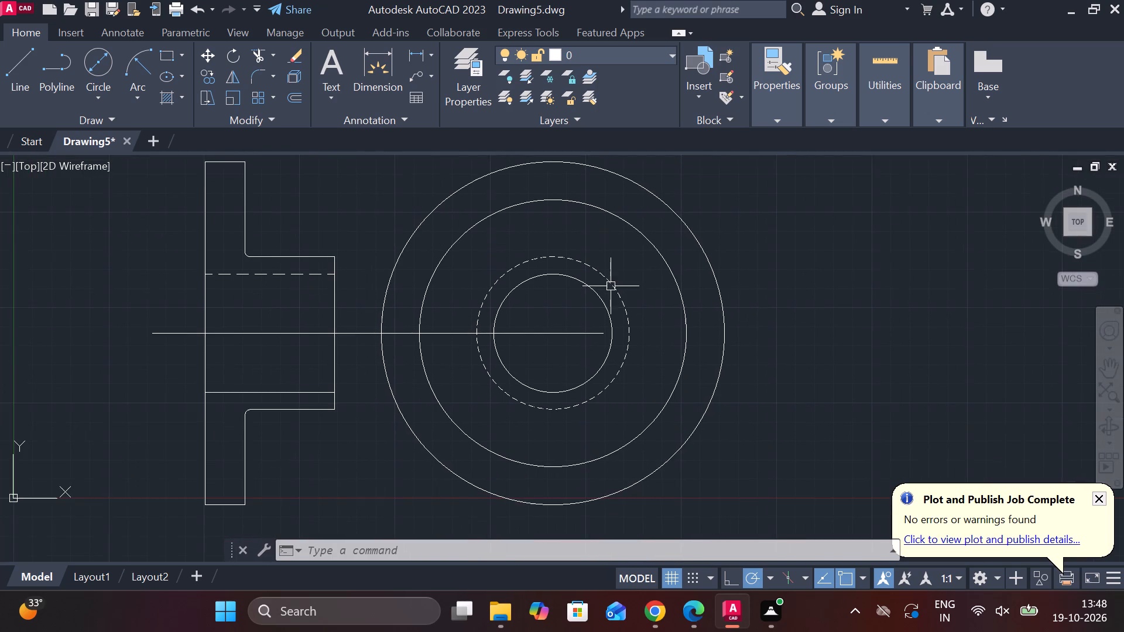
left_click(554, 332)
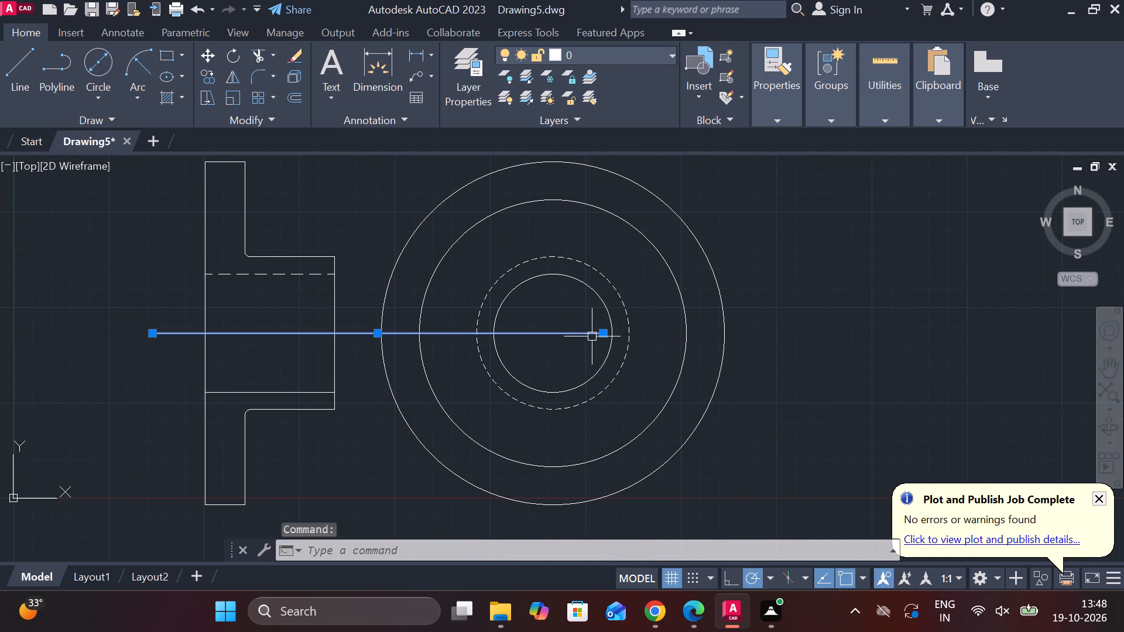
left_click(669, 373)
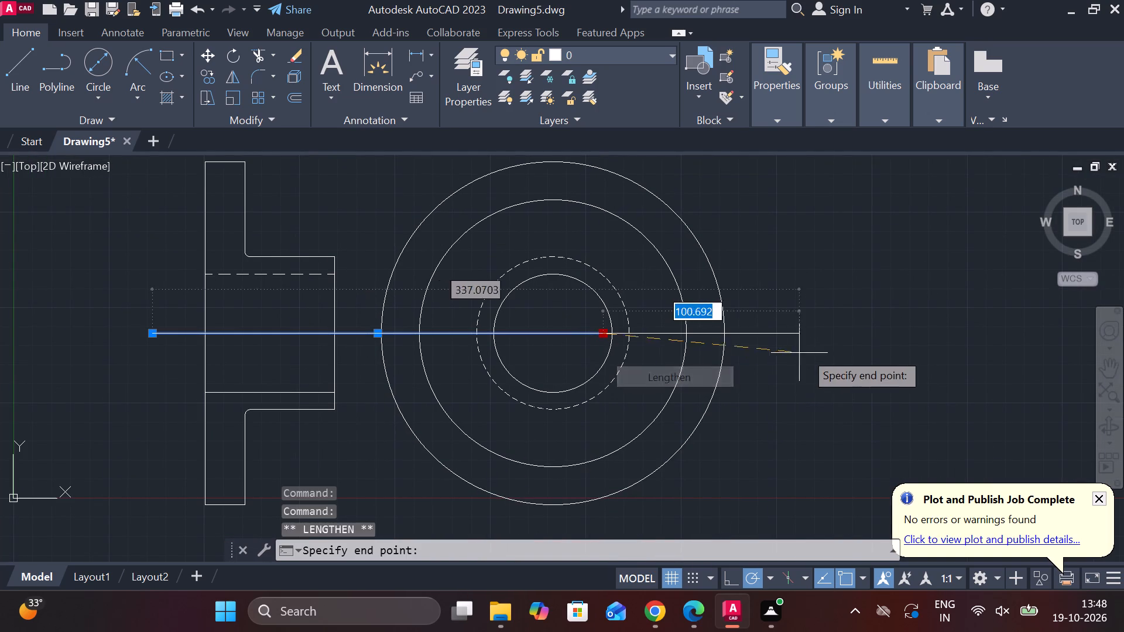
left_click(832, 347)
key("Escape")
Draw a vertical centerline through the circles' center, extending slightly beyond the 180-diameter circle at both ends.
scroll(844, 342, "down", 1)
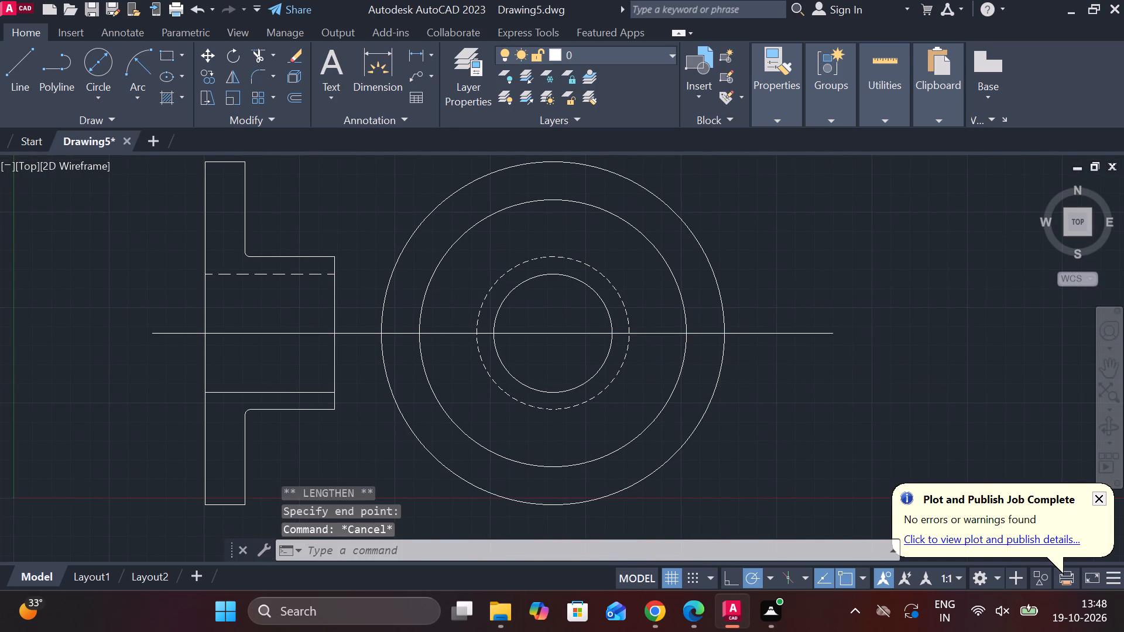
key("l")
key("Return")
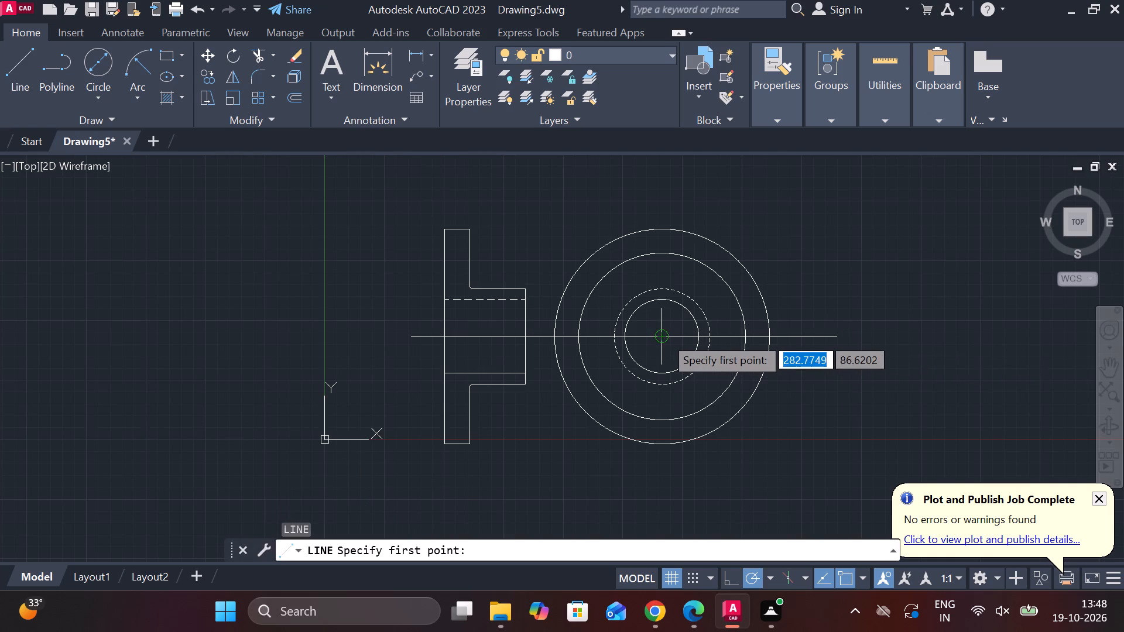
left_click(662, 211)
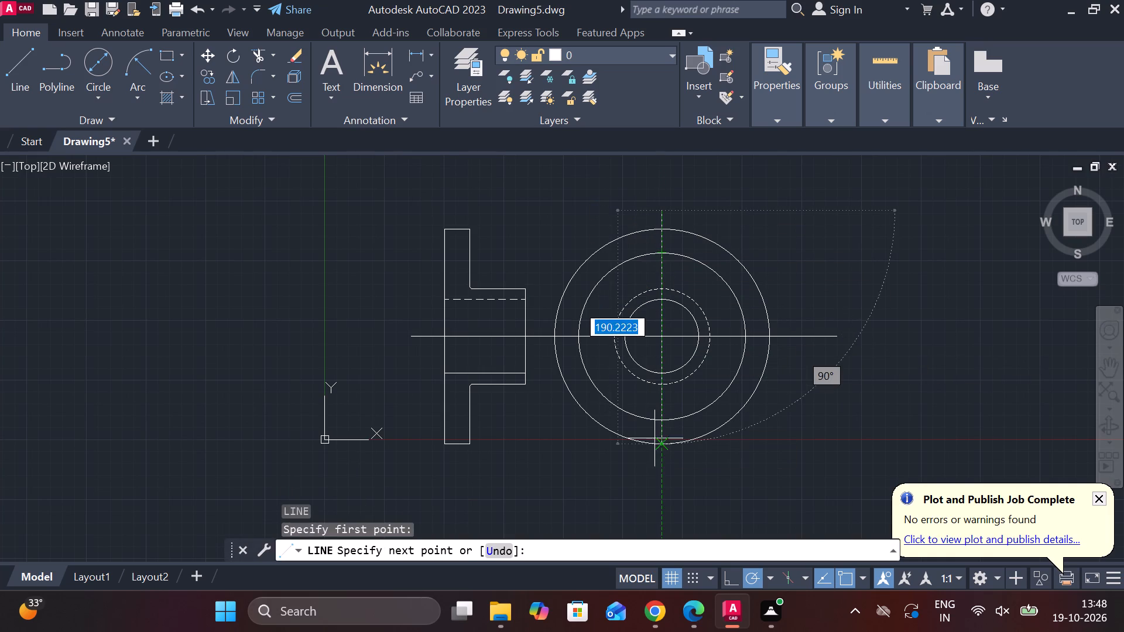
left_click(660, 461)
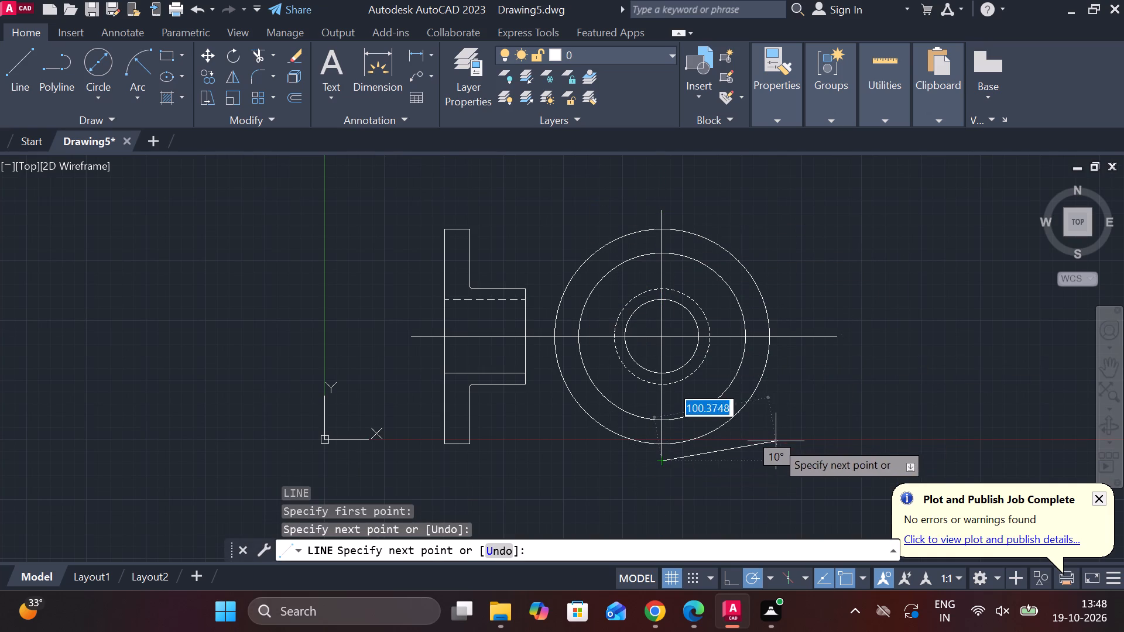
key("Escape")
Change the 140-diameter circle's linetype to DASHED.
left_click(705, 410)
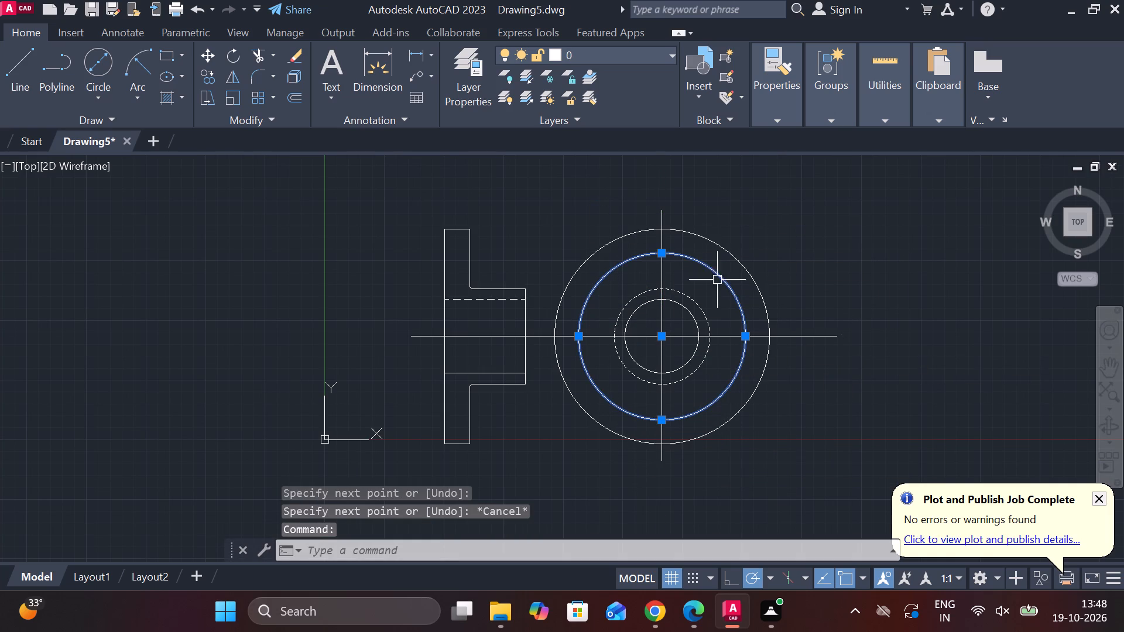
left_click(777, 123)
left_click(861, 182)
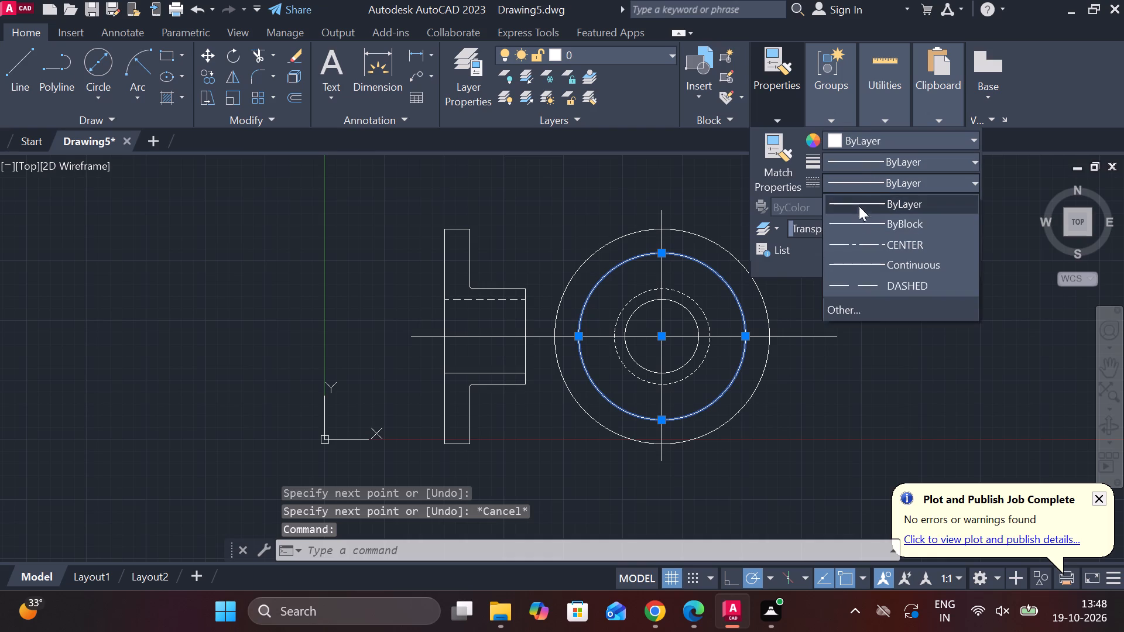
left_click(901, 280)
key("Escape")
Draw a circle of diameter 20 at the lower intersection of the dashed 140-diameter circle and the vertical centerline.
type("c")
key("space")
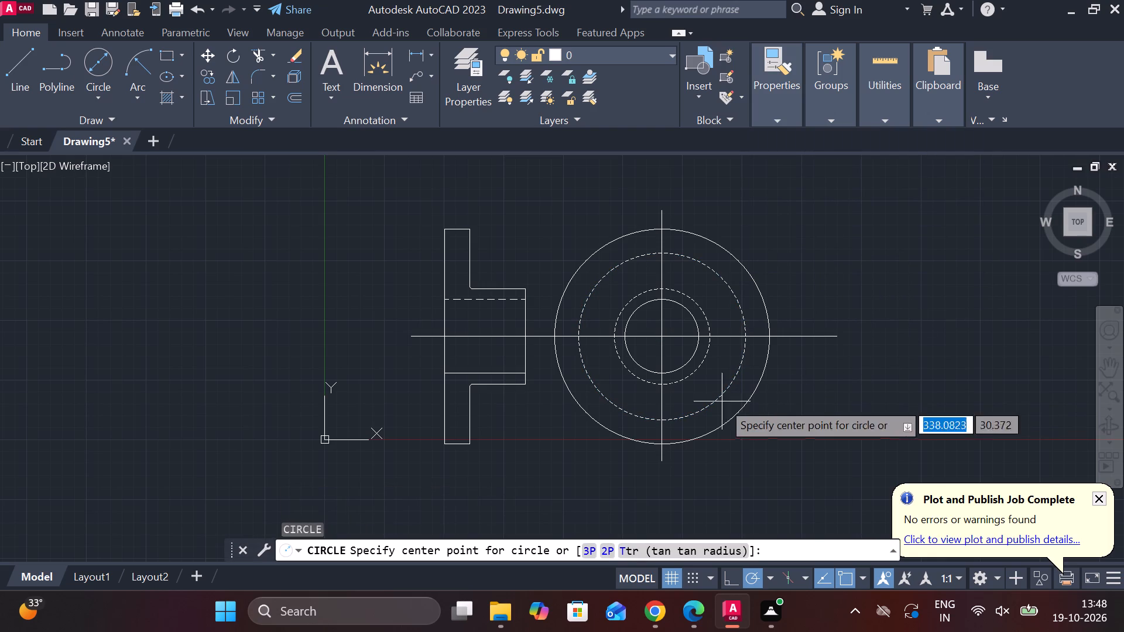
left_click(656, 418)
scroll(656, 418, "up", 2)
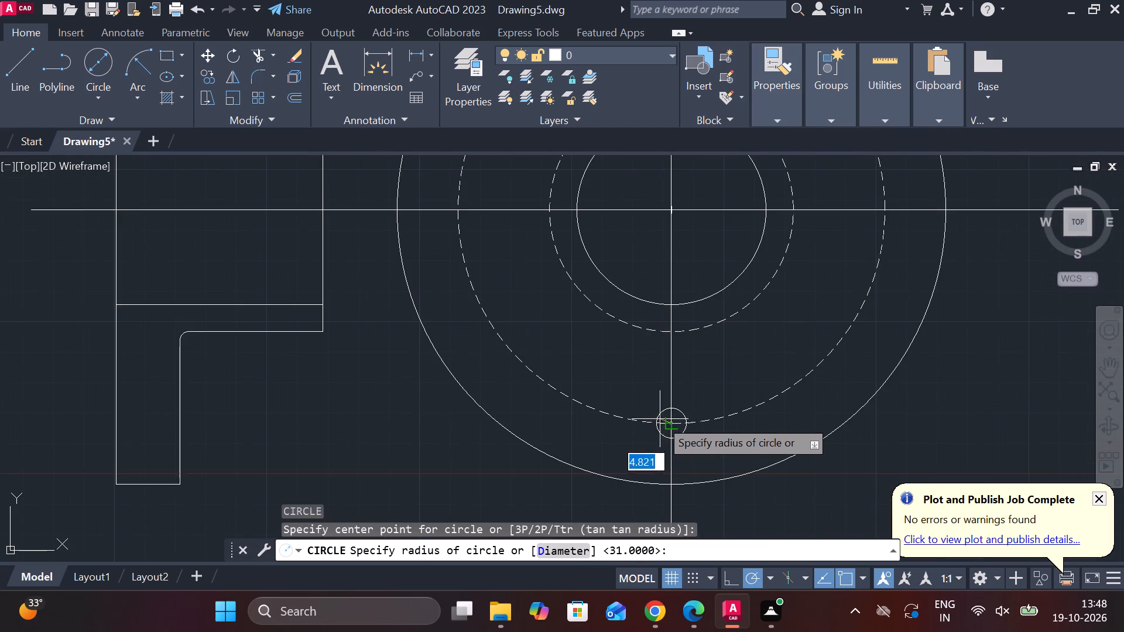
type("d")
key("space")
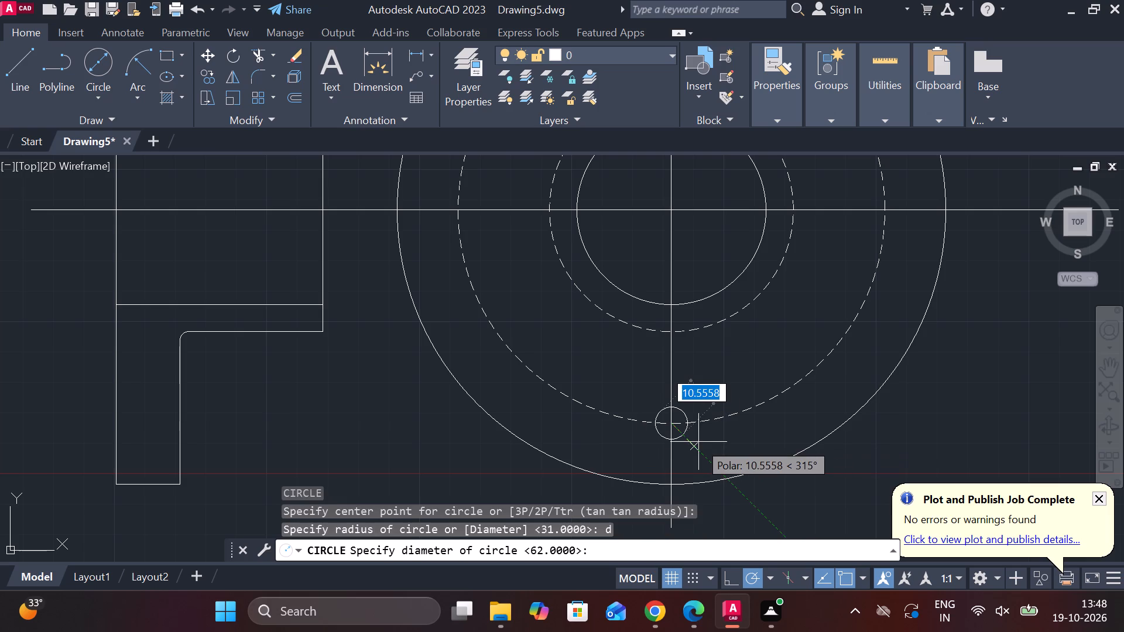
type("20")
key("Return")
Polar array the 20-diameter circle around the concentric circles' center with 3 items over 360 degrees.
scroll(698, 442, "down", 2)
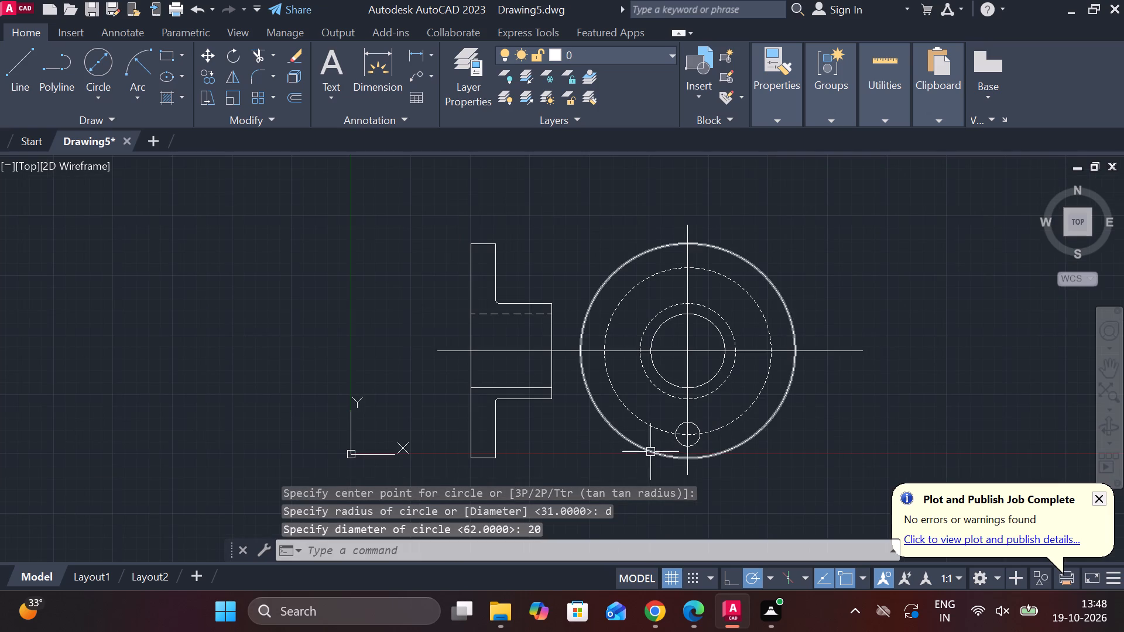
scroll(647, 452, "up", 1)
middle_click_drag(643, 452, 678, 428)
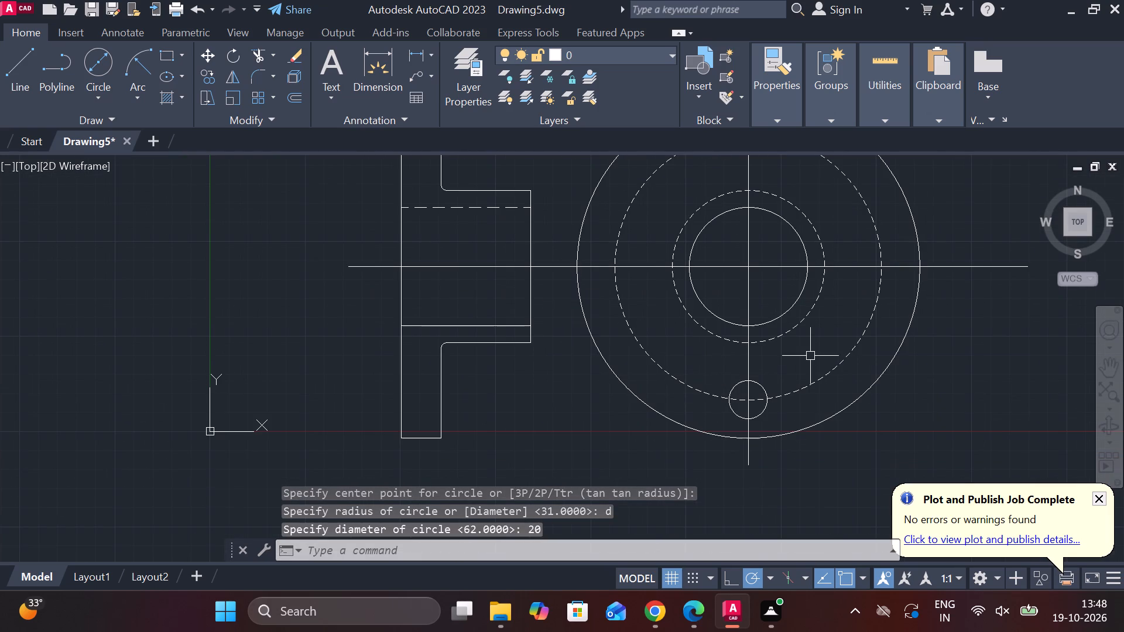
middle_click_drag(810, 356, 675, 435)
left_click(628, 460)
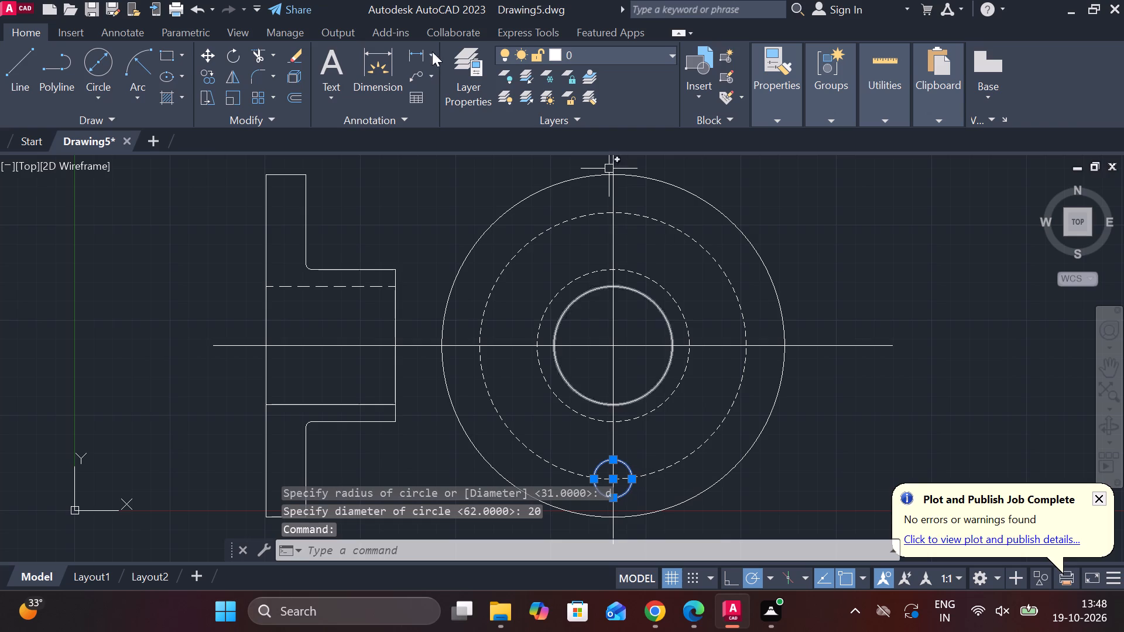
left_click(269, 97)
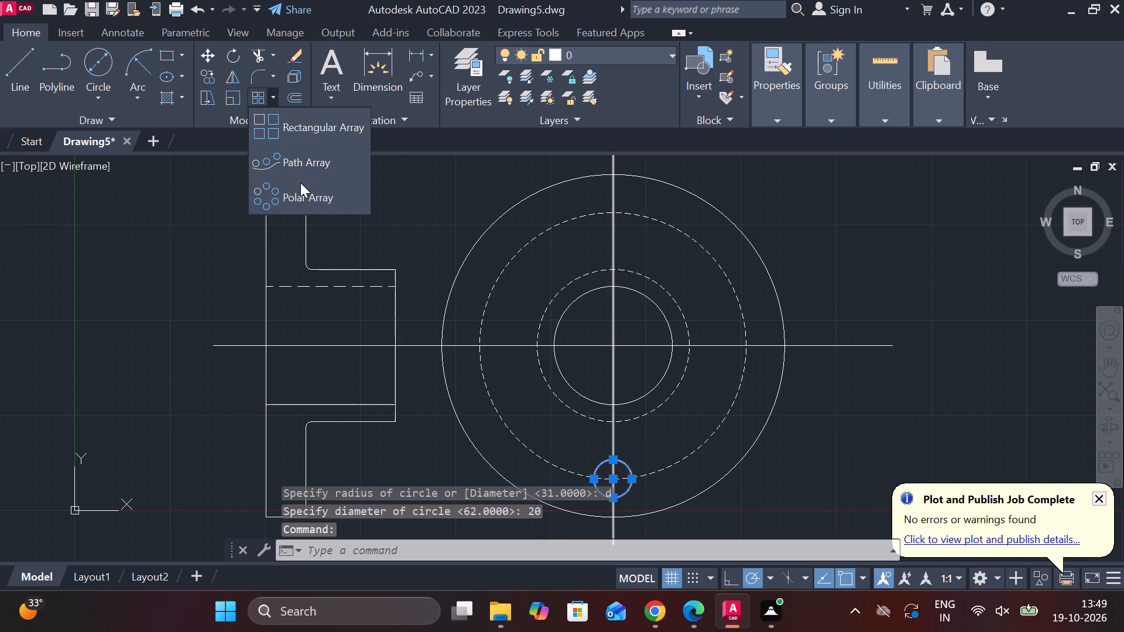
left_click(300, 193)
left_click(614, 348)
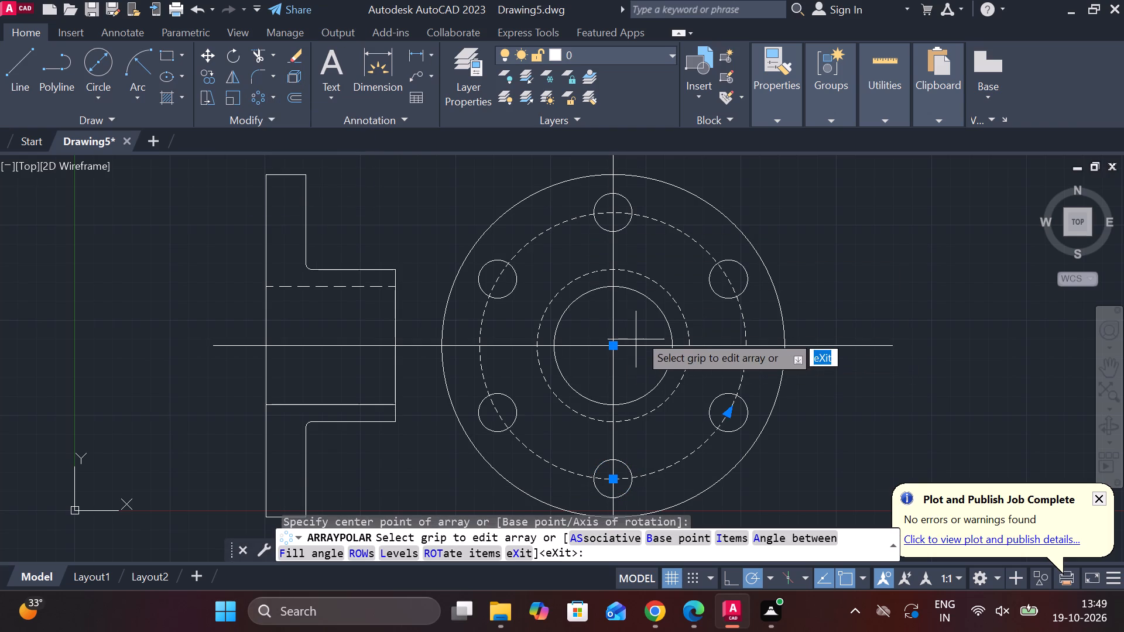
left_click(222, 65)
key("3")
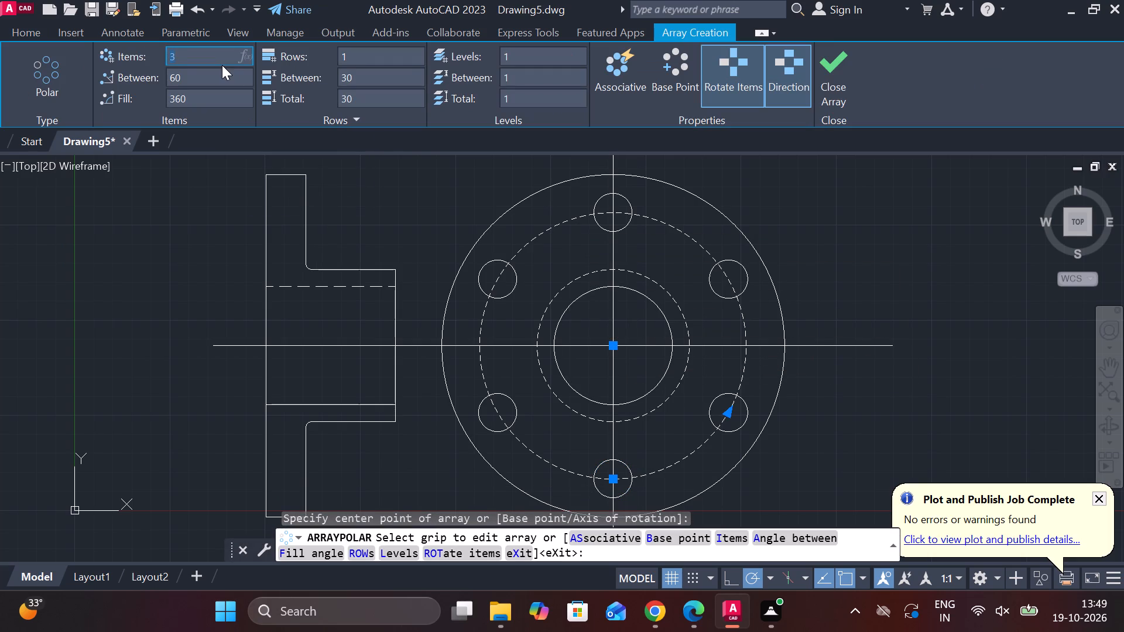
key("Return")
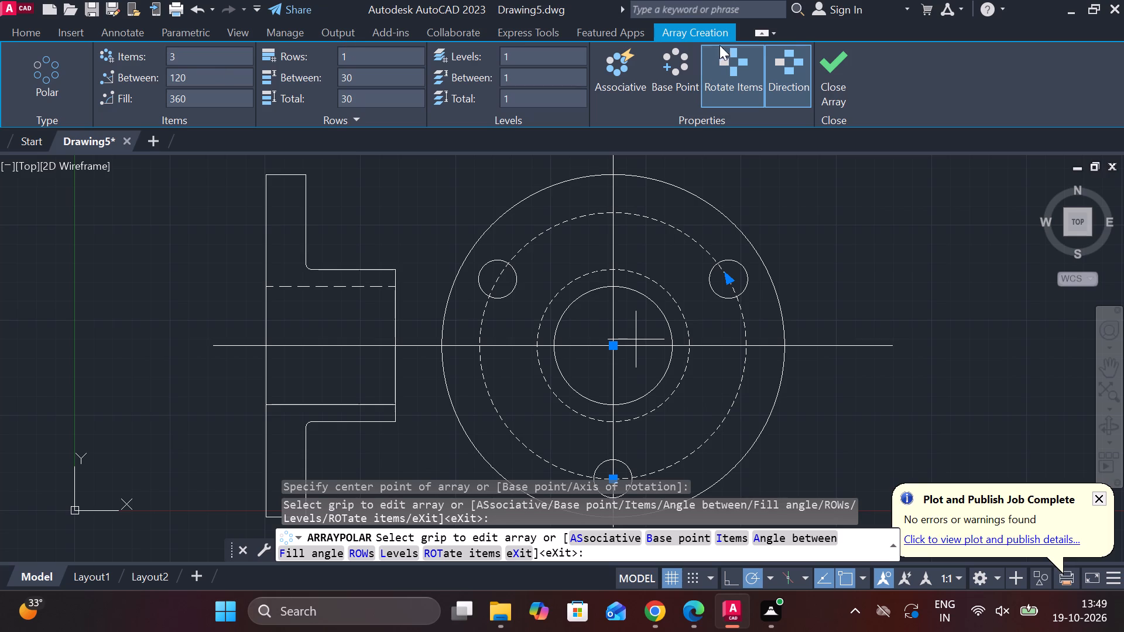
left_click(823, 60)
Change the linetype of the horizontal and vertical centerlines to CENTER.
middle_click_drag(723, 252, 719, 254)
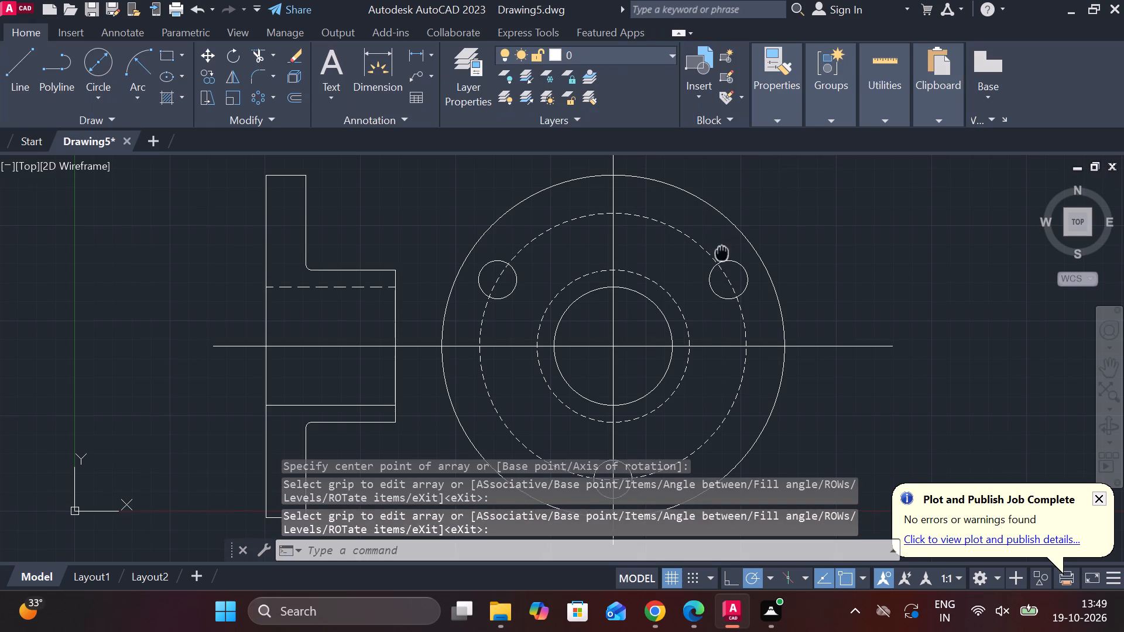
middle_click_drag(719, 254, 716, 254)
double_click(636, 345)
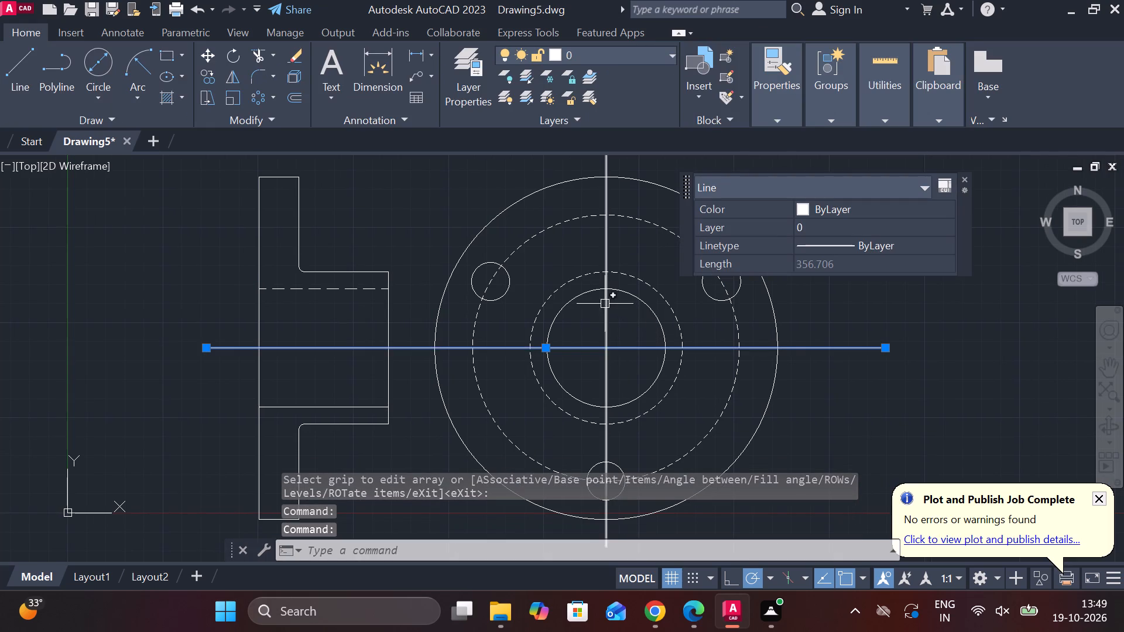
left_click(605, 304)
left_click(772, 111)
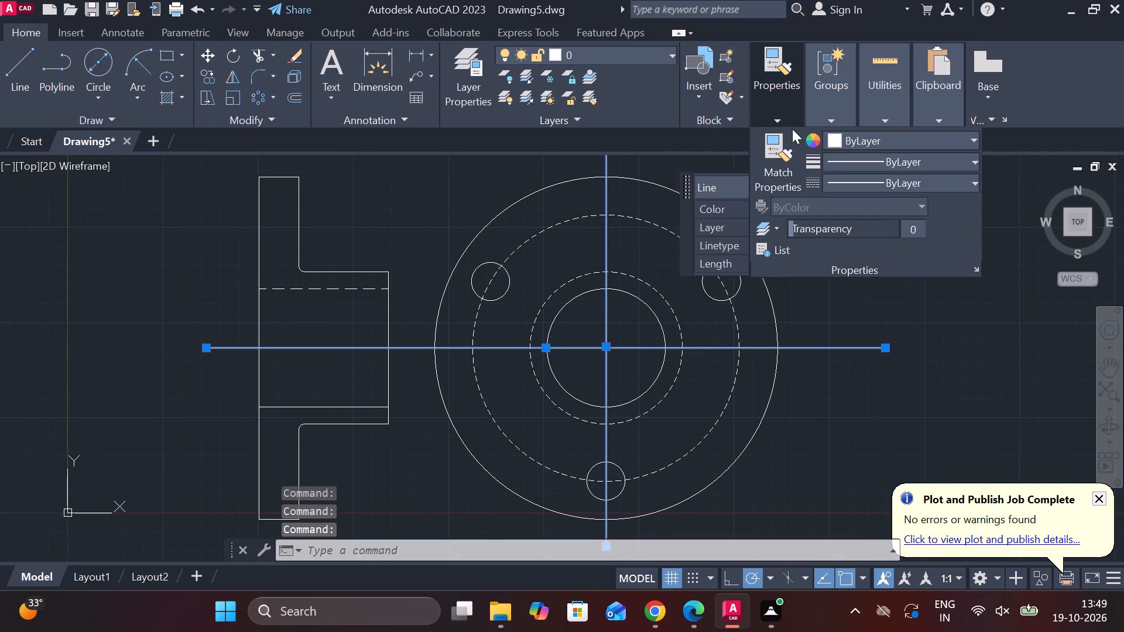
left_click(779, 123)
left_click(869, 177)
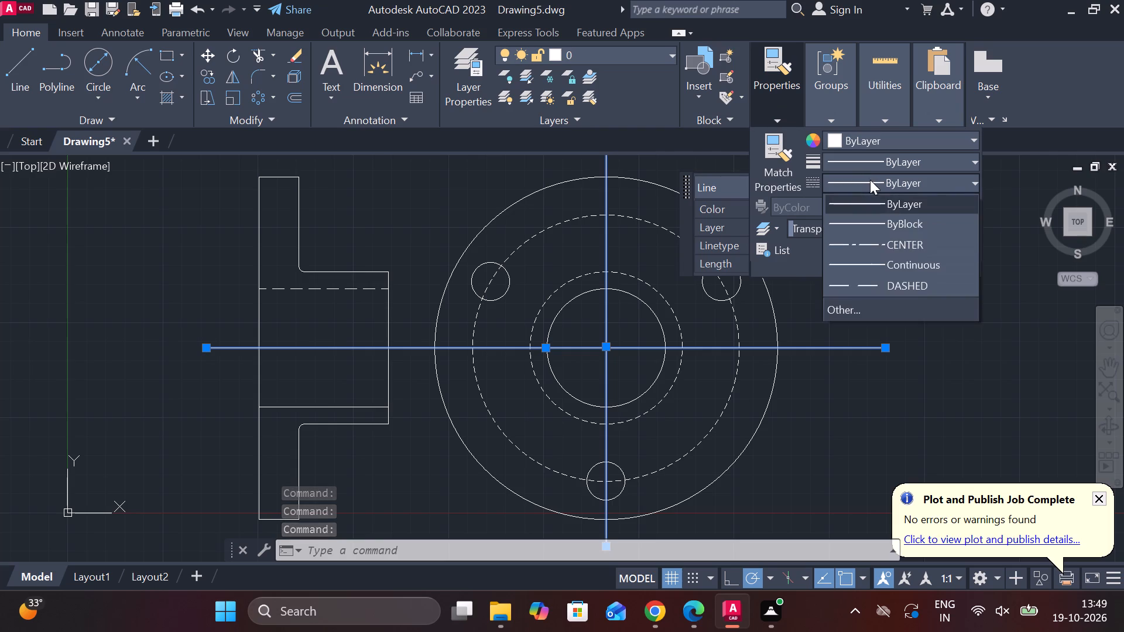
left_click(872, 245)
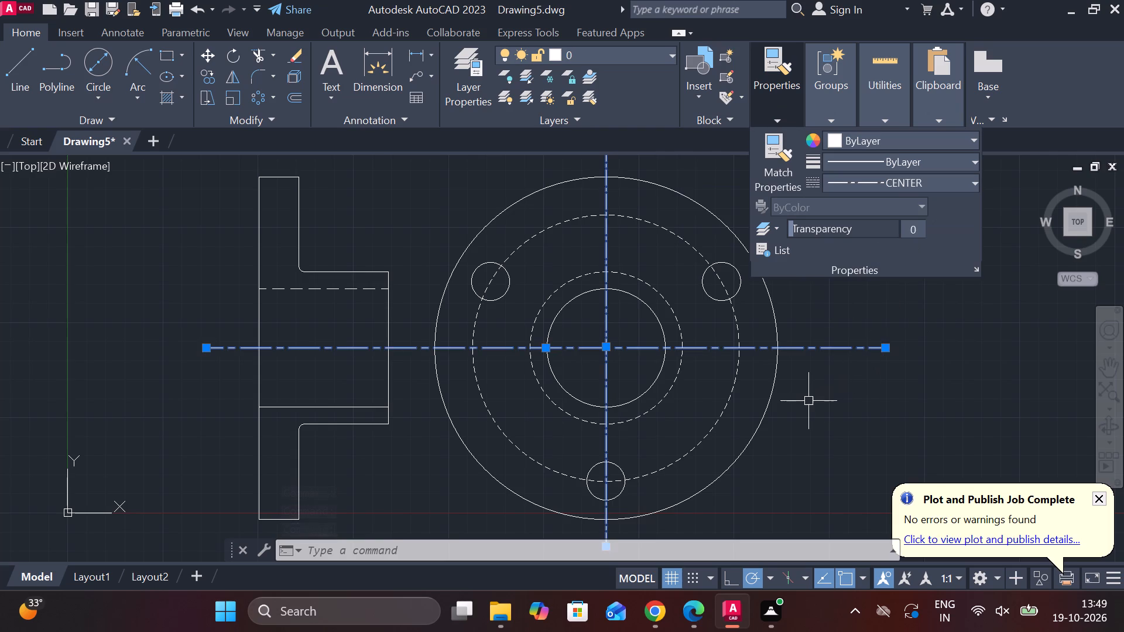
key("Escape")
Draw a horizontal projection line about 227 long from the lower bolt hole's top quadrant through and past the side view's flange.
scroll(807, 406, "down", 1)
middle_click_drag(799, 417, 813, 380)
scroll(406, 410, "up", 1)
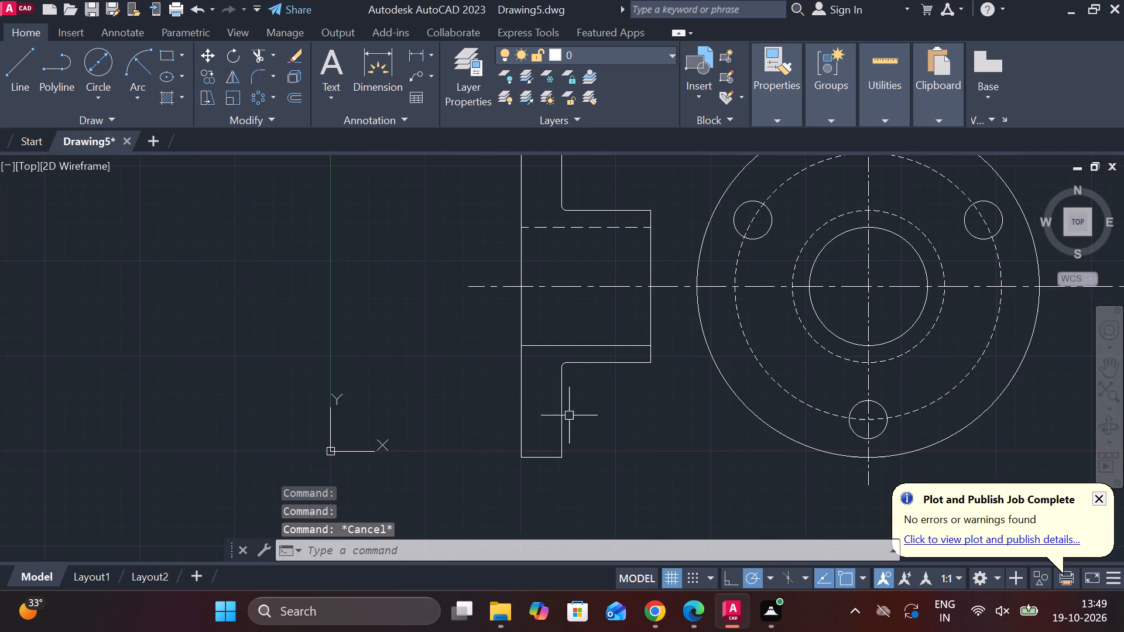
middle_click_drag(573, 417, 518, 417)
key("l")
key("Return")
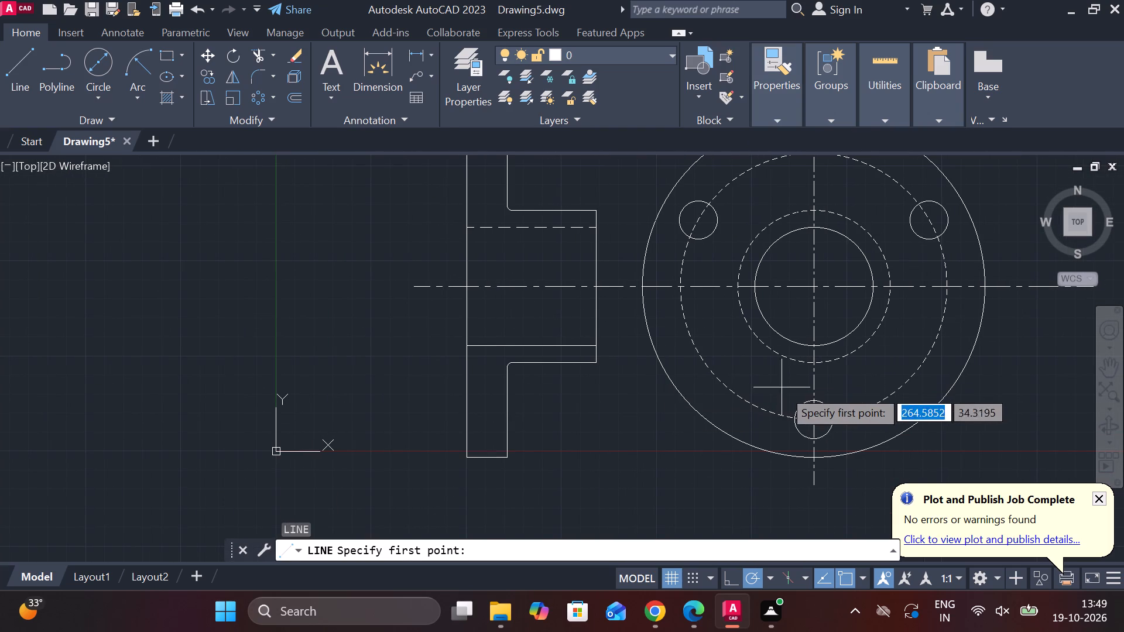
left_click(812, 400)
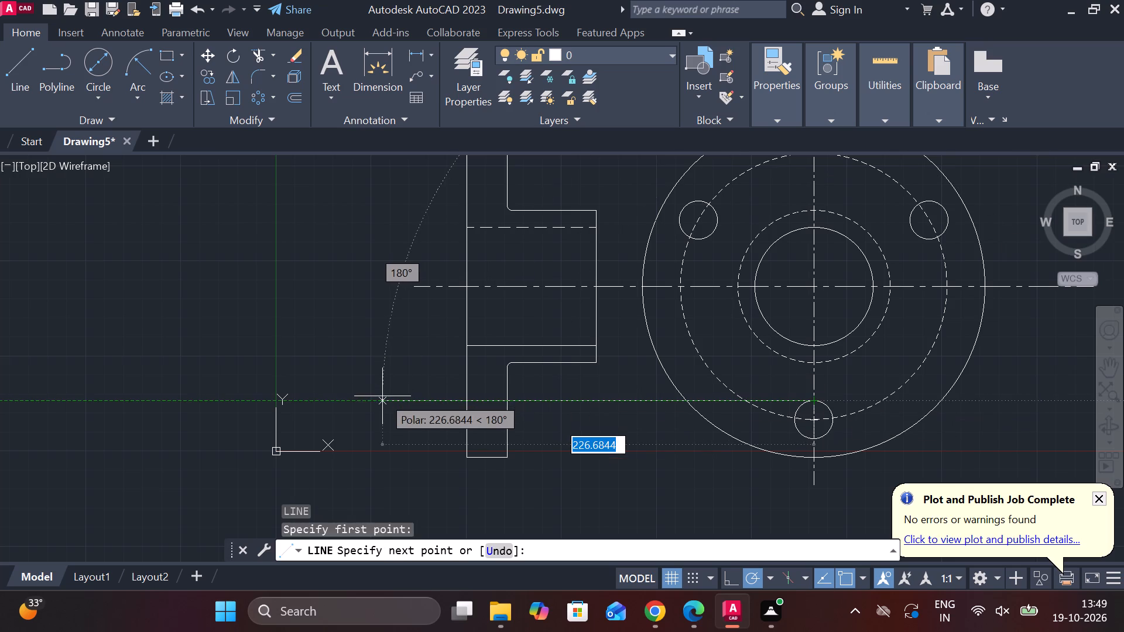
left_click(382, 396)
key("Escape")
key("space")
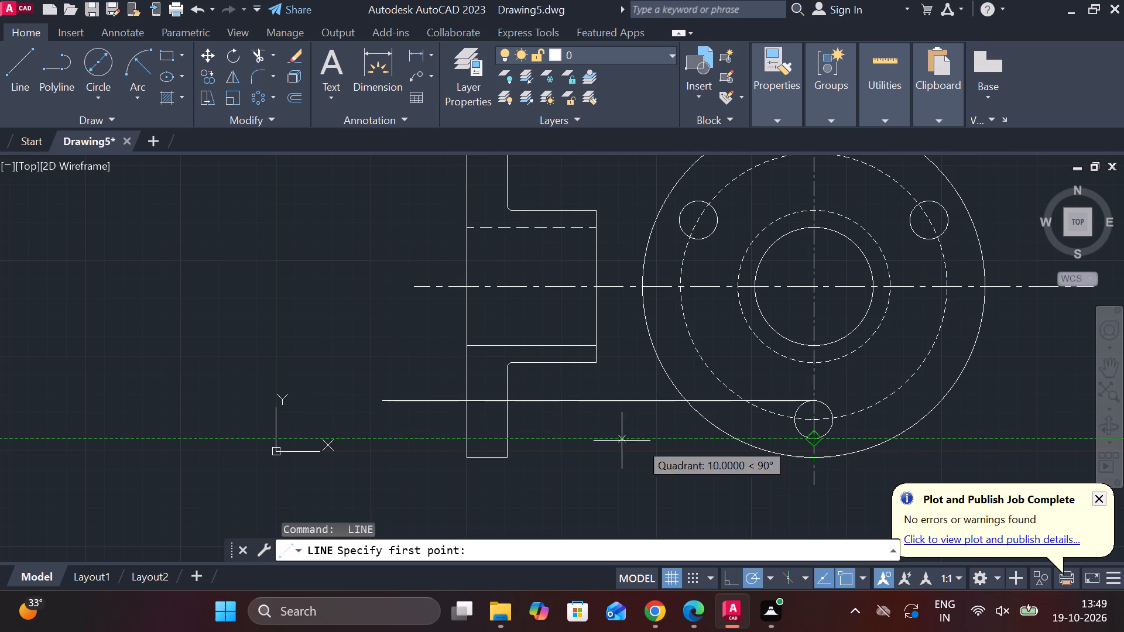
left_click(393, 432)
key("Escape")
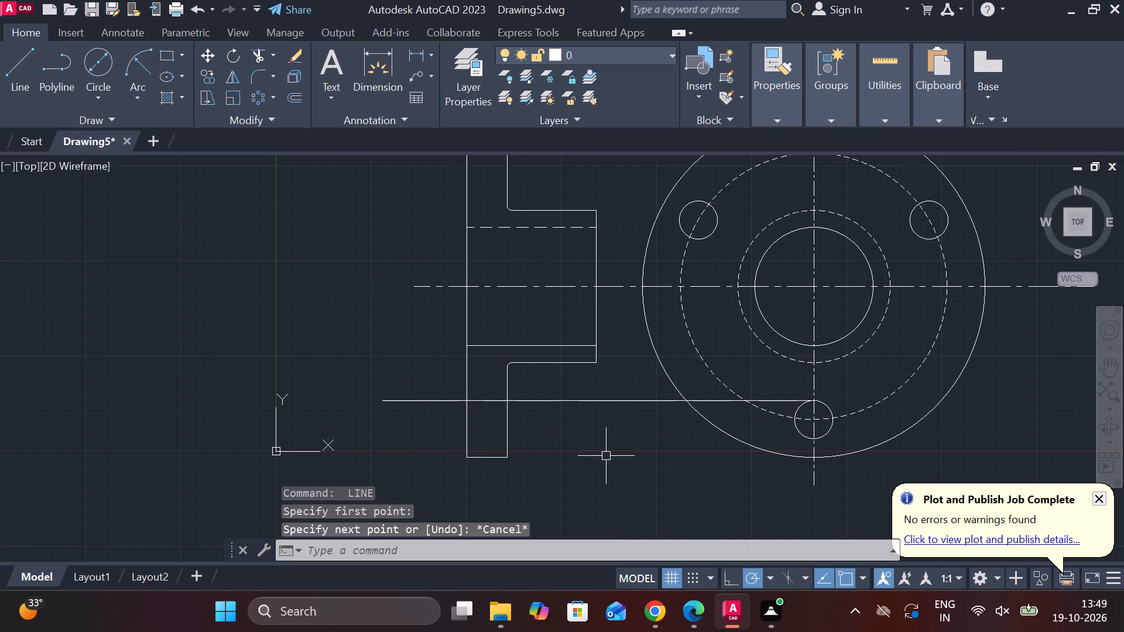
Draw a horizontal projection line from the lower bolt hole's bottom quadrant through and slightly past the side view's flange.
key("space")
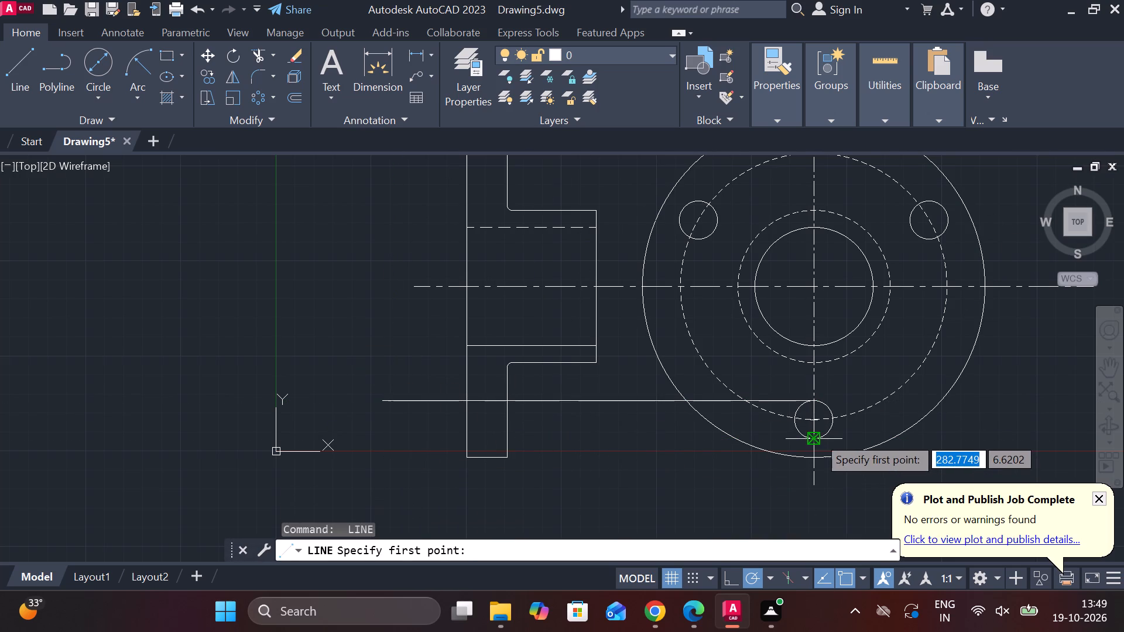
left_click(817, 436)
left_click(430, 439)
key("Escape")
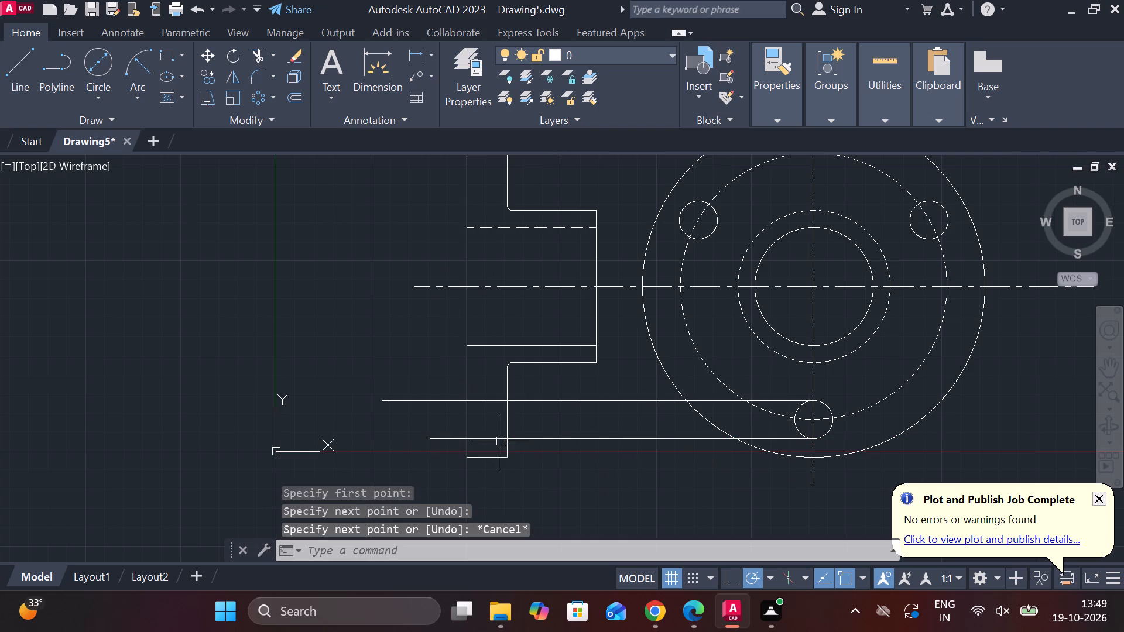
Trim both projection lines outside the side view's flange, on either side of it.
type("tr")
key("space")
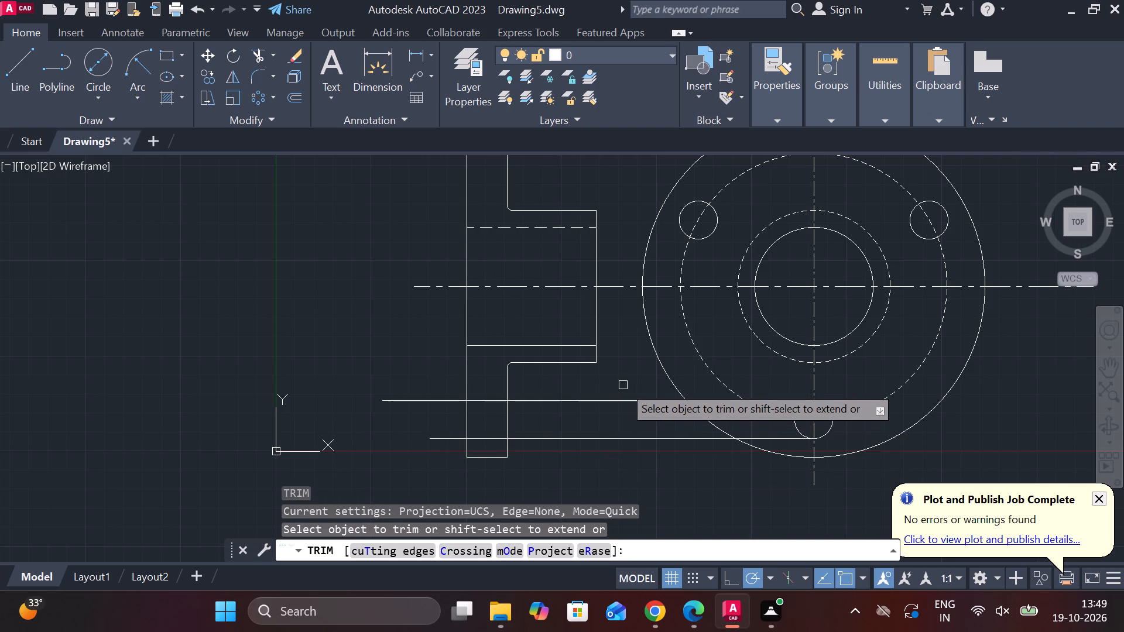
left_click_drag(623, 385, 608, 472)
left_click_drag(425, 365, 437, 451)
key("Escape")
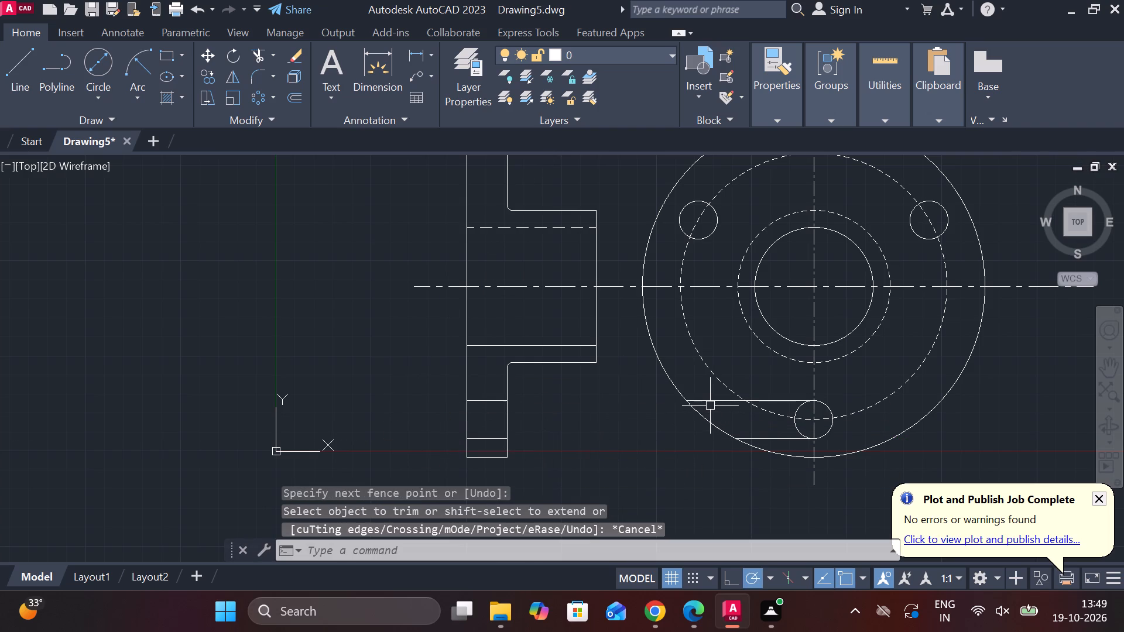
Erase the two leftover projection line pieces inside the circular view.
left_click(708, 398)
left_click(759, 438)
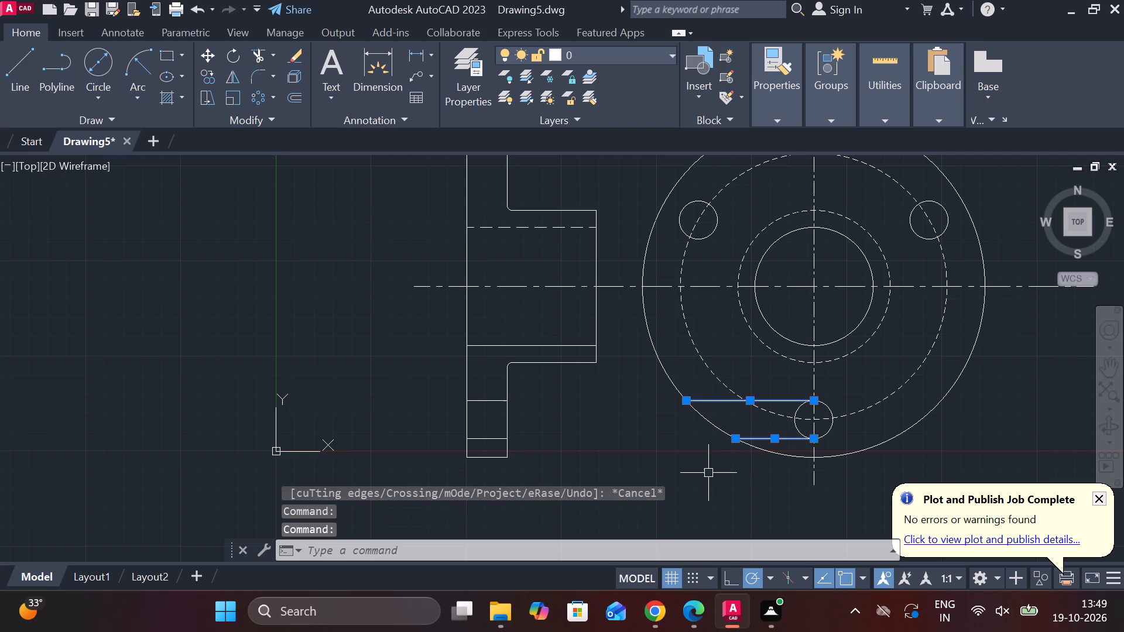
type("e")
key("space")
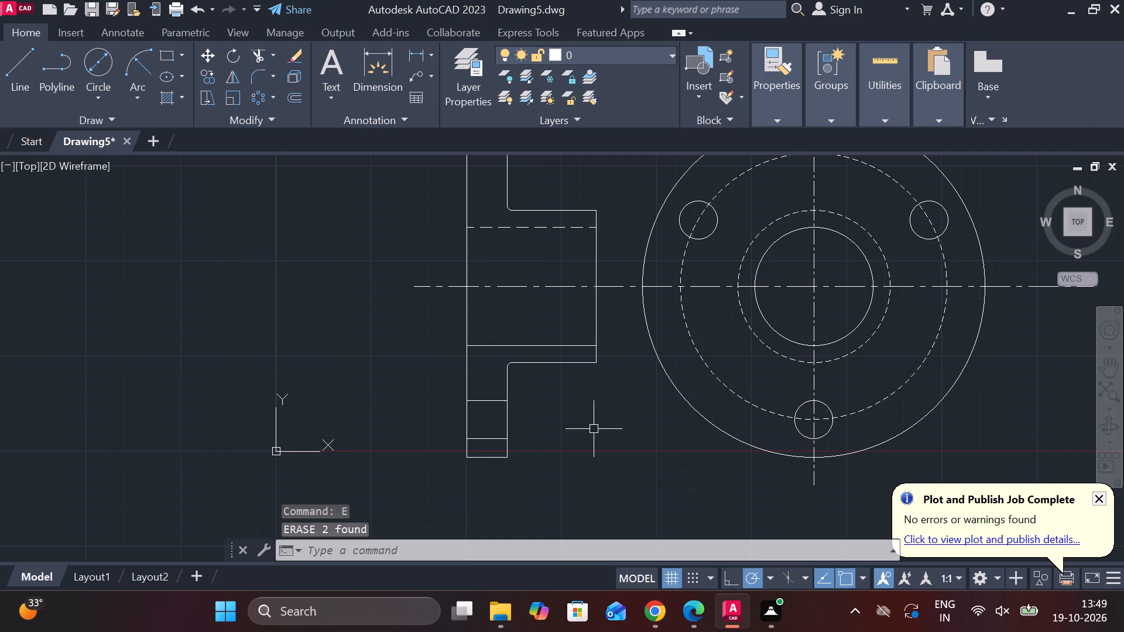
Hatch the side view's lower section above and below the bolt hole with pattern ANSI32 at scale 0.4.
middle_click_drag(594, 429, 619, 464)
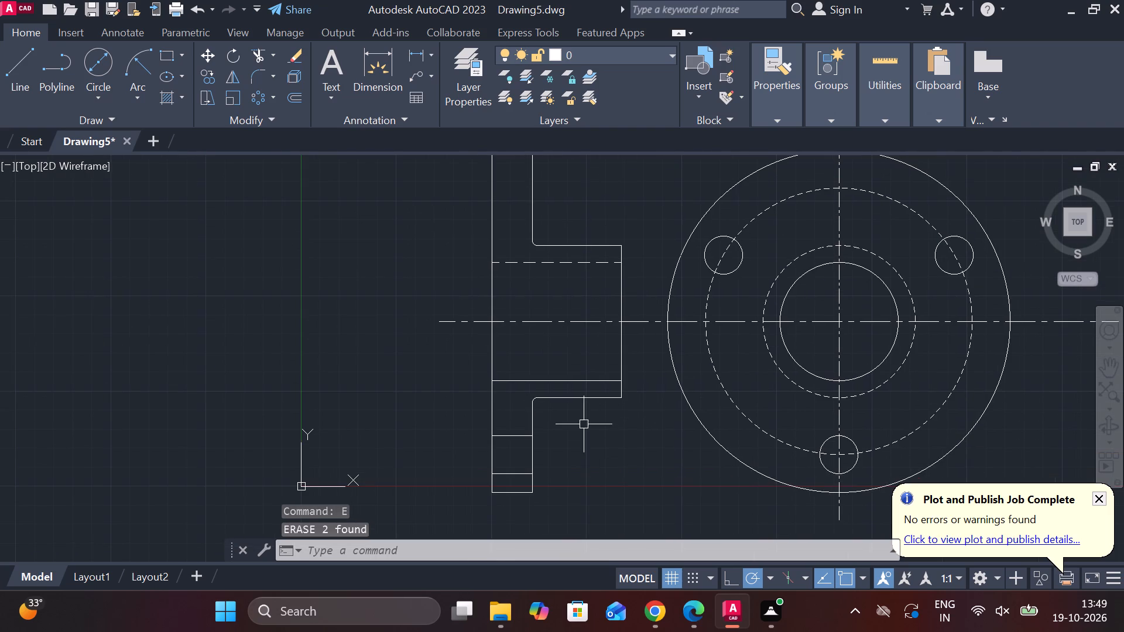
middle_click_drag(653, 384, 604, 420)
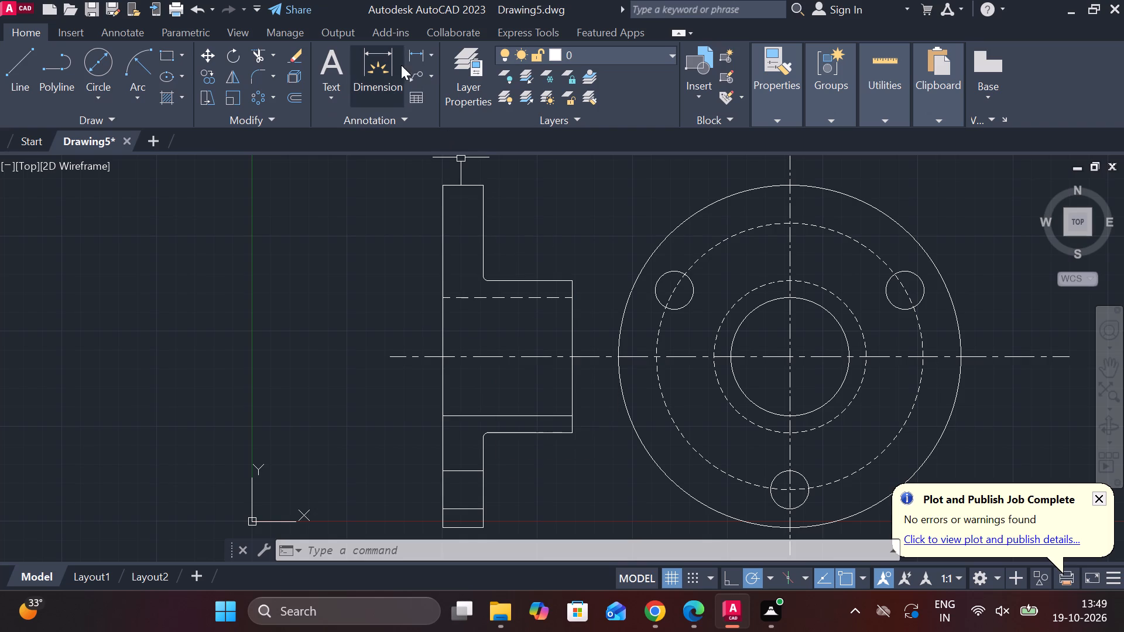
left_click(169, 94)
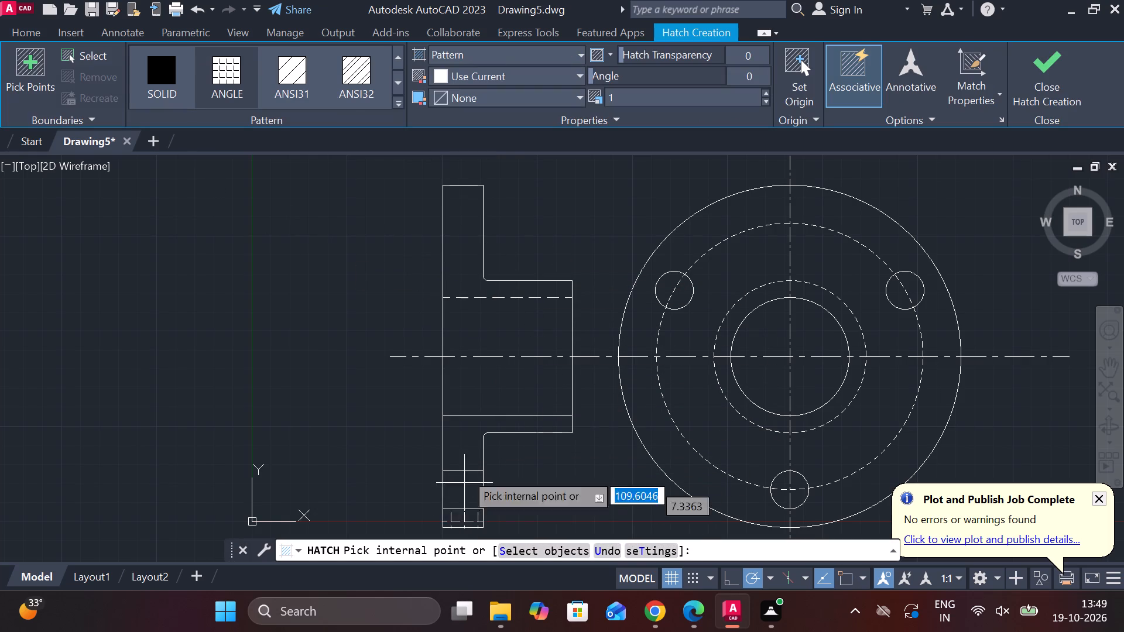
left_click(349, 57)
left_click_drag(667, 101, 568, 101)
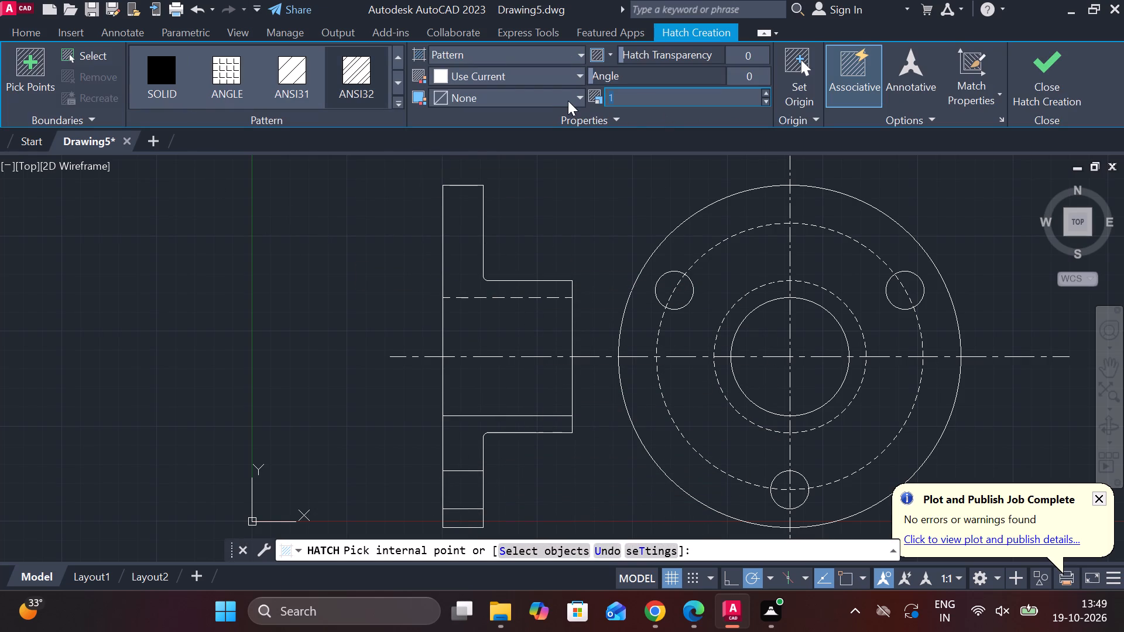
left_click_drag(568, 101, 568, 101)
type(".4")
key("Return")
middle_click_drag(526, 346, 519, 259)
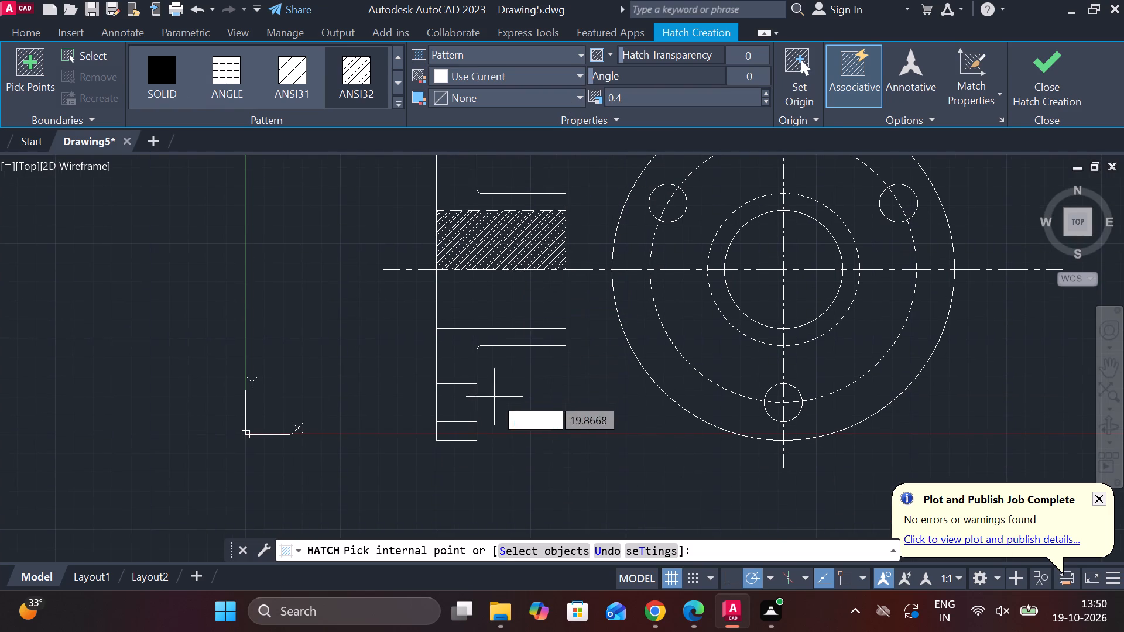
left_click(461, 427)
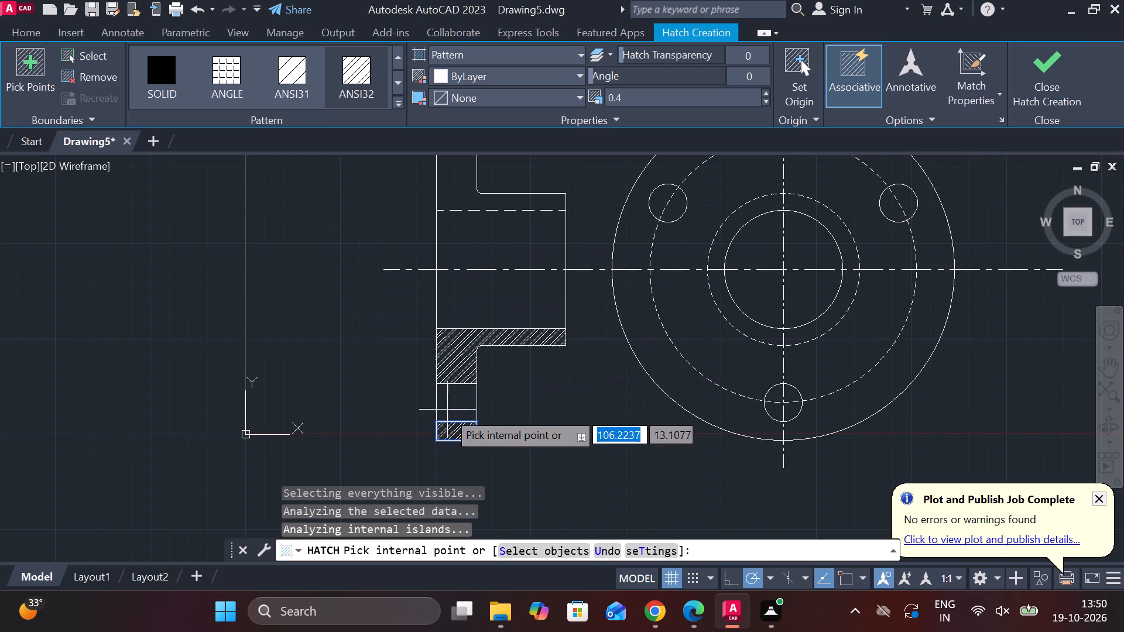
left_click(451, 355)
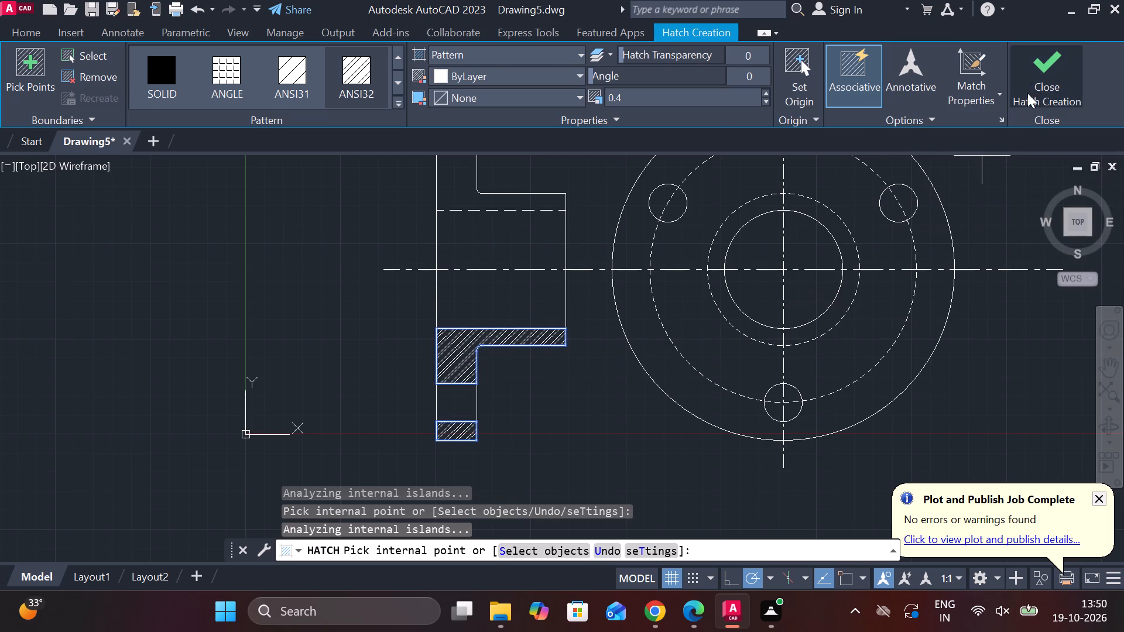
left_click(1030, 84)
Copy the hatched side view, without its centerline, to an empty area well above and to the left of the original.
scroll(614, 332, "down", 1)
middle_click_drag(613, 335, 544, 343)
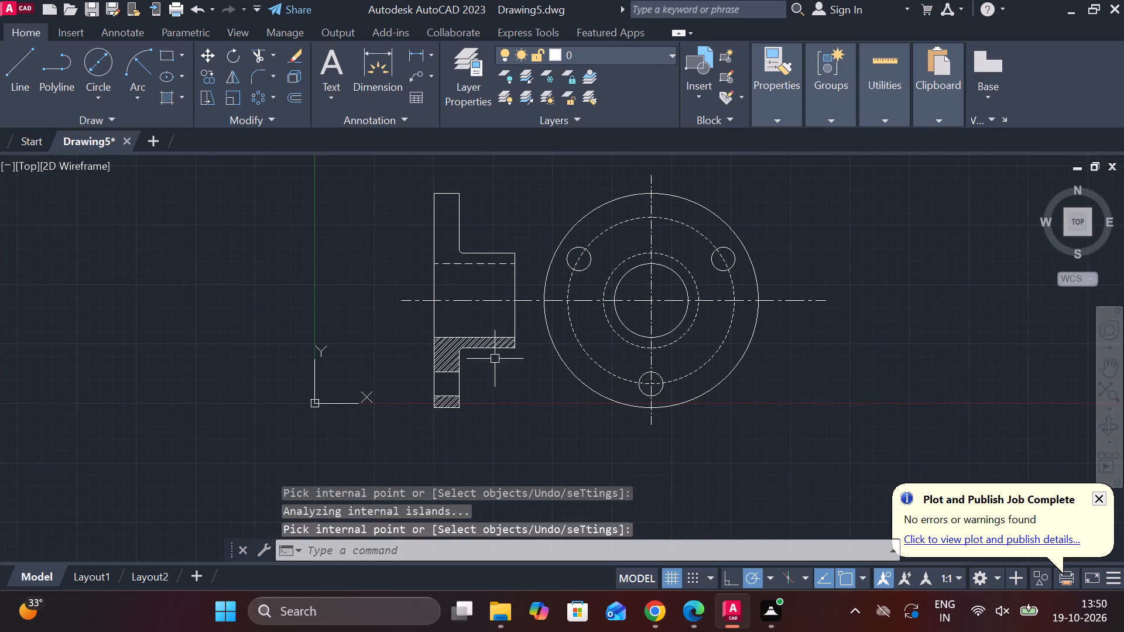
double_click(397, 170)
left_click(526, 434)
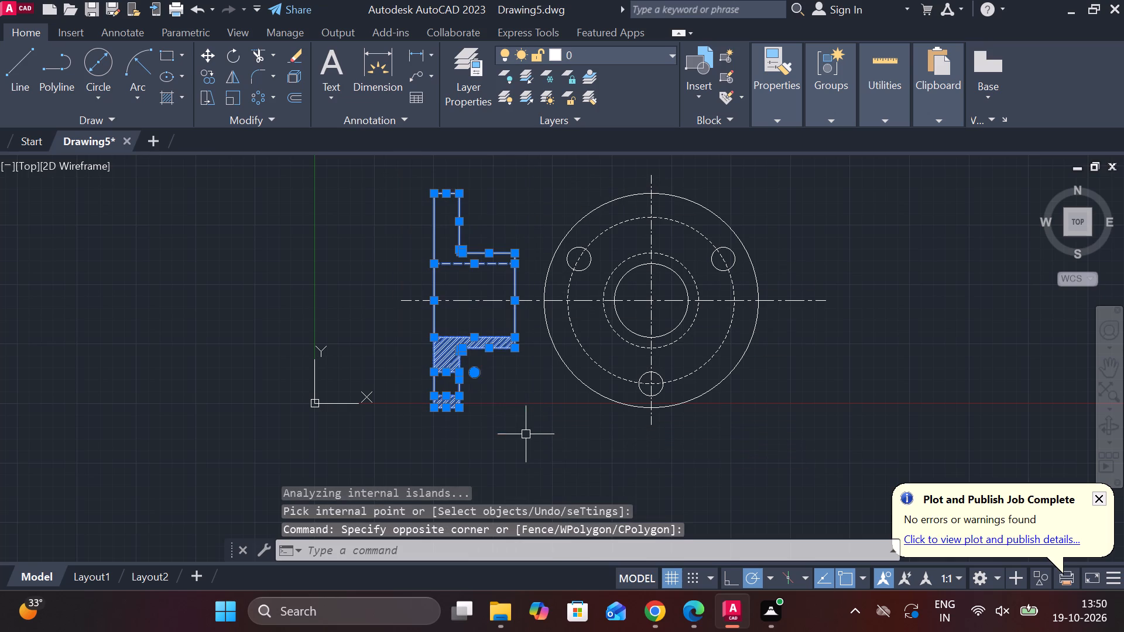
type("co")
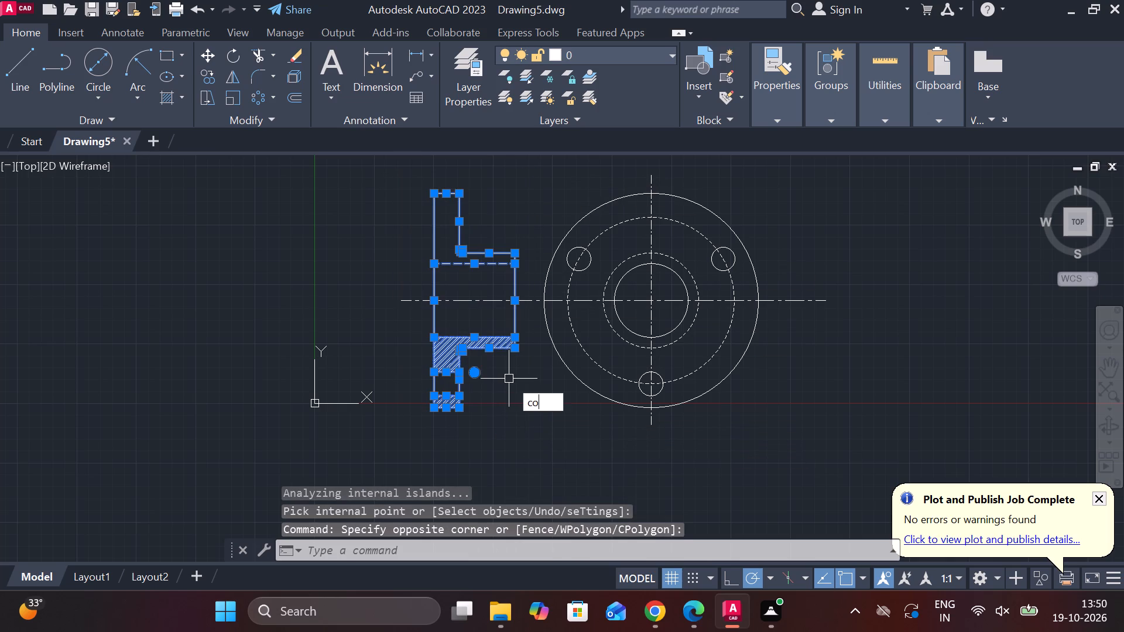
key("Return")
left_click(530, 411)
scroll(519, 414, "down", 2)
middle_click_drag(490, 412, 610, 441)
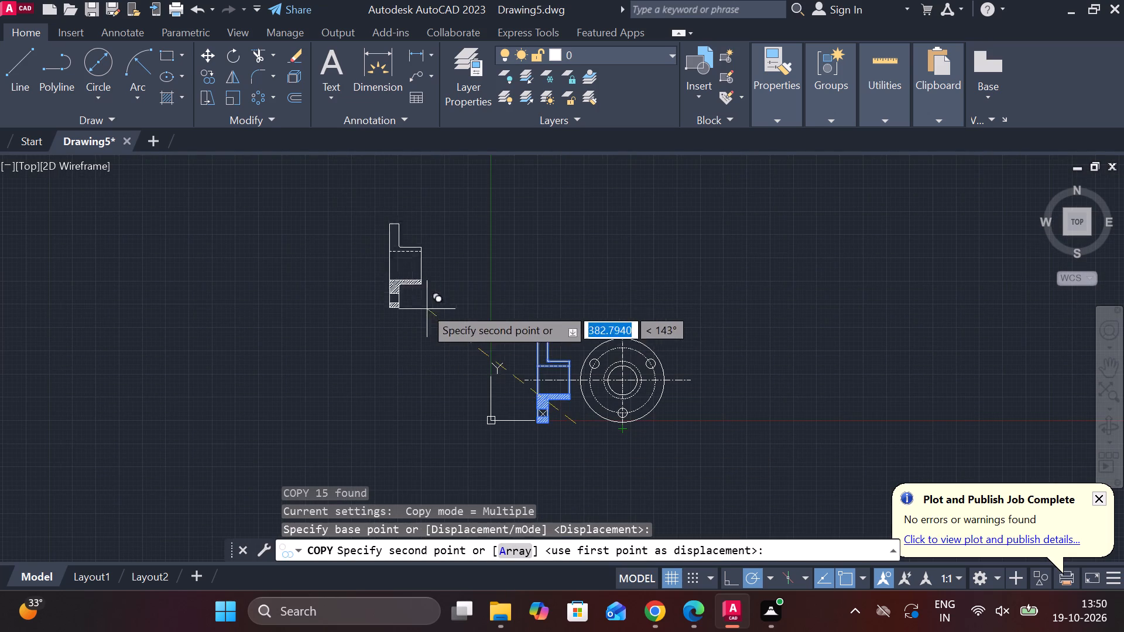
left_click(369, 266)
key("Escape")
Draw a horizontal line from the lower bolt hole's center in the circular view through and past the side view's flange.
scroll(619, 301, "up", 1)
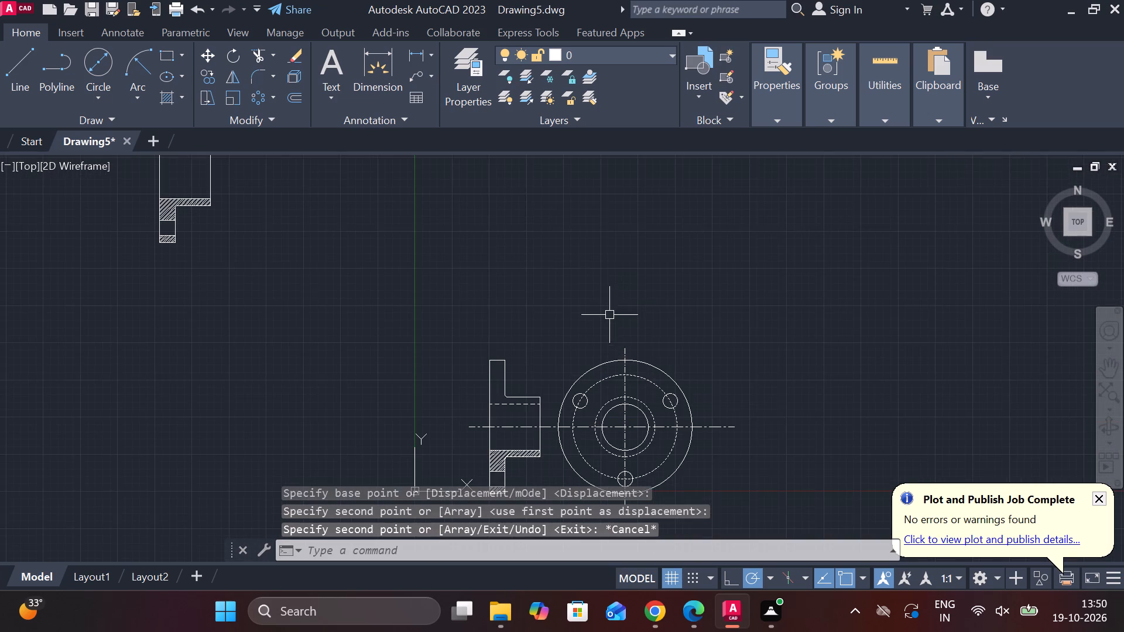
middle_click_drag(609, 315, 626, 209)
scroll(571, 244, "up", 1)
middle_click_drag(528, 276, 508, 231)
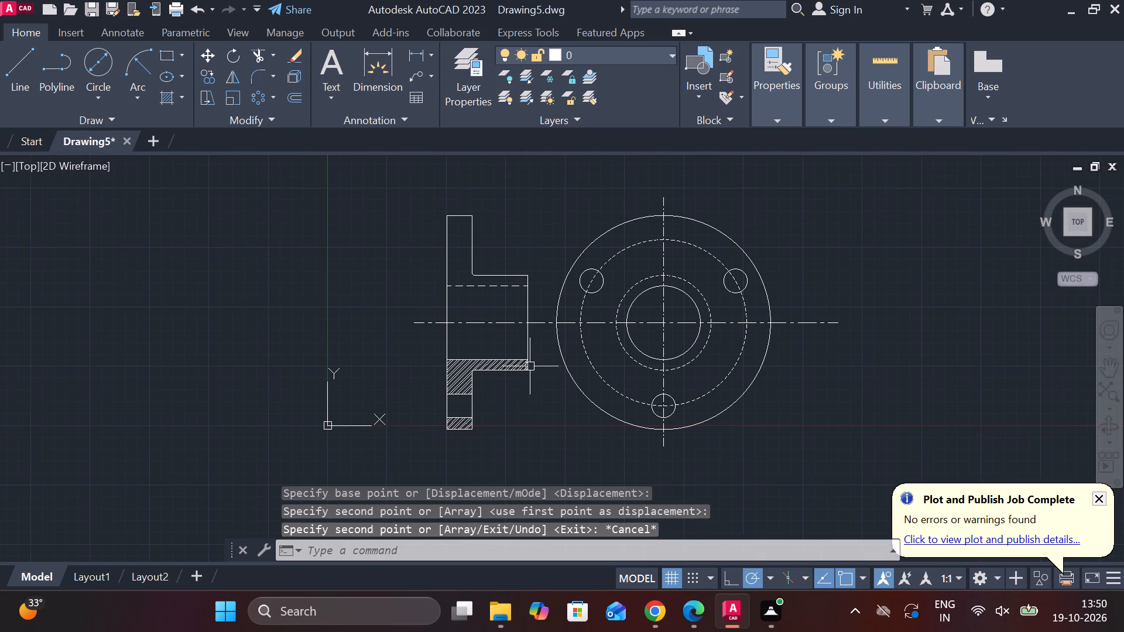
scroll(508, 451, "up", 1)
key("l")
key("Return")
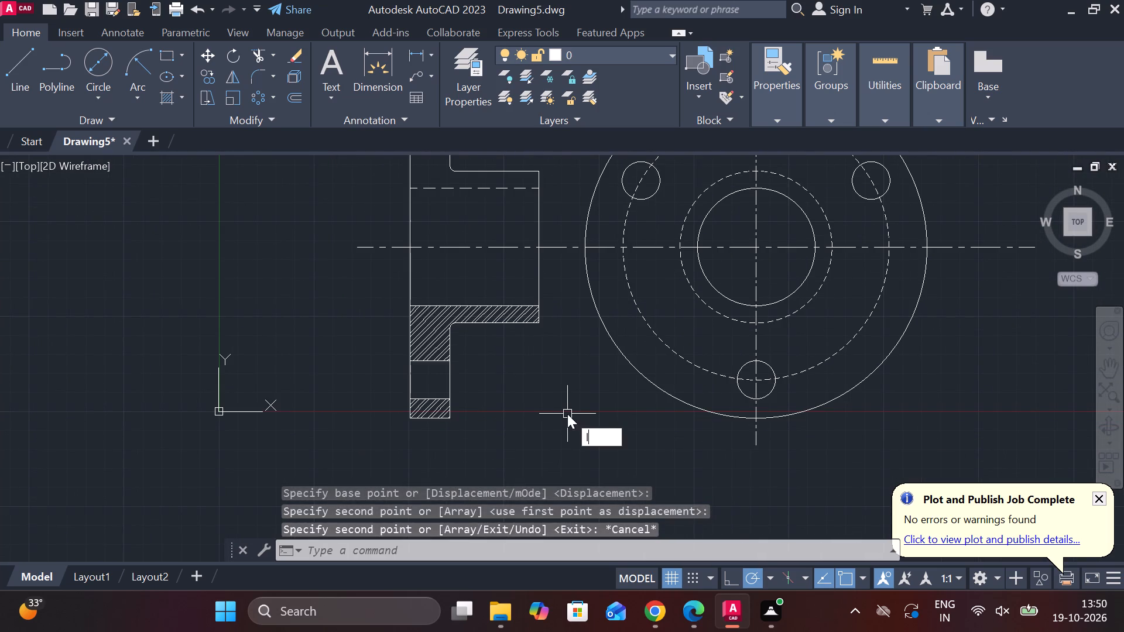
left_click(755, 385)
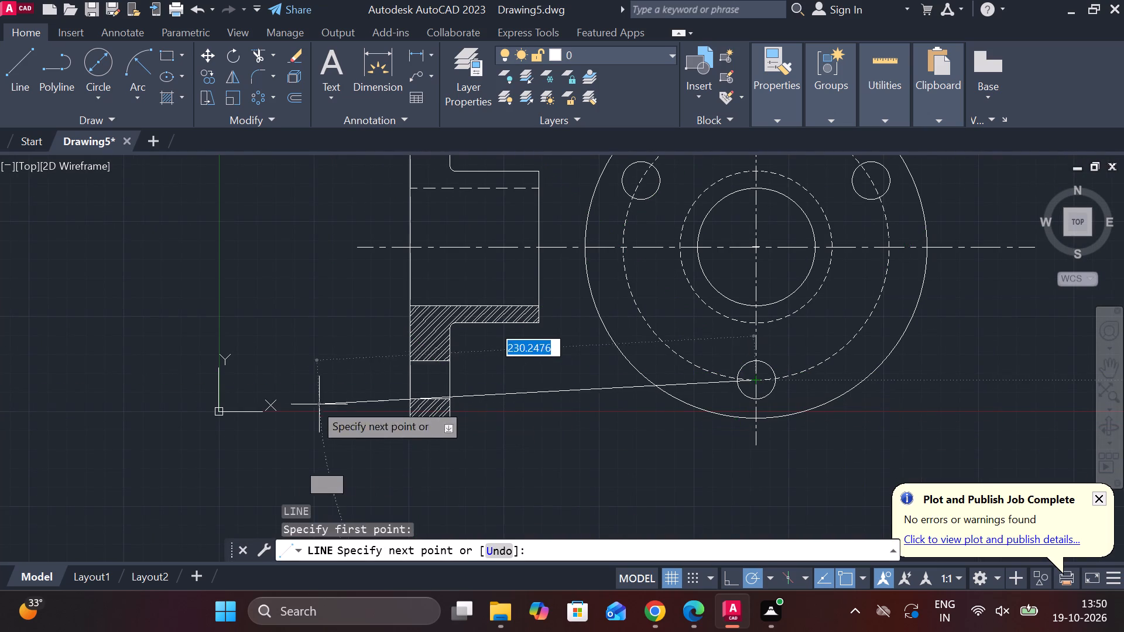
left_click(310, 384)
key("Escape")
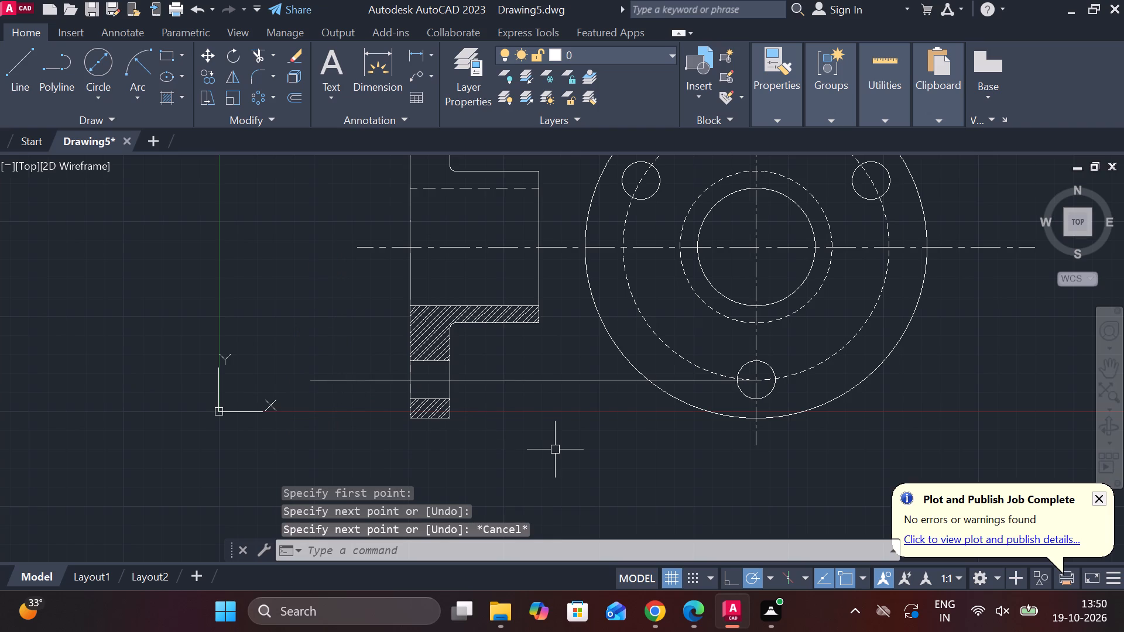
Trim the new line outside both sides of the side view's flange and erase its leftover piece in the circular view.
type("tr")
key("space")
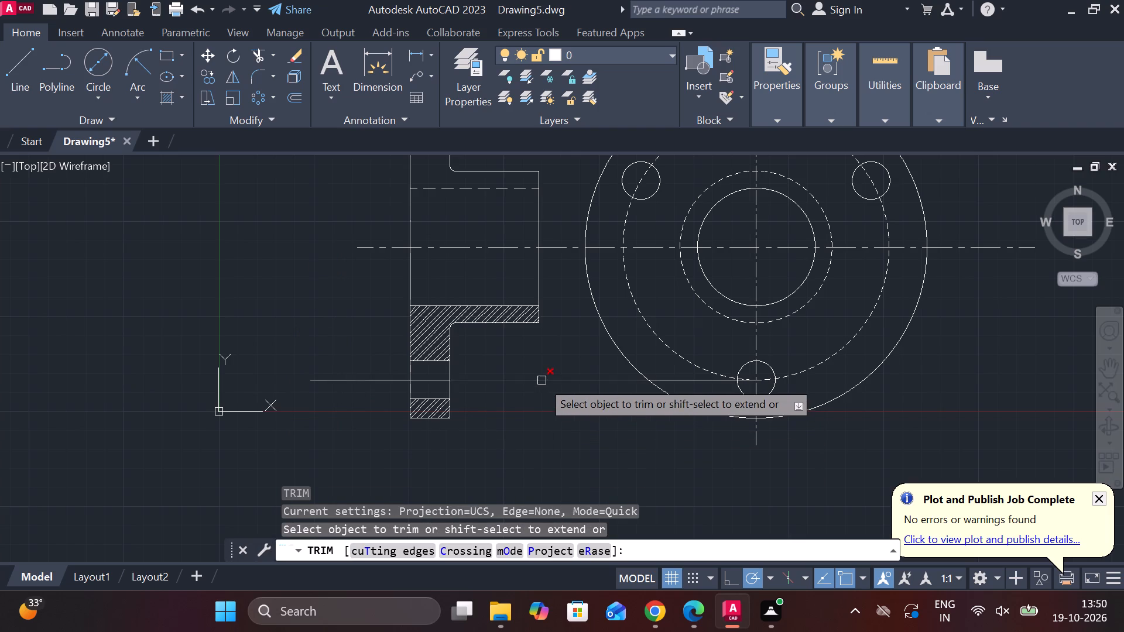
left_click(366, 384)
left_click(527, 379)
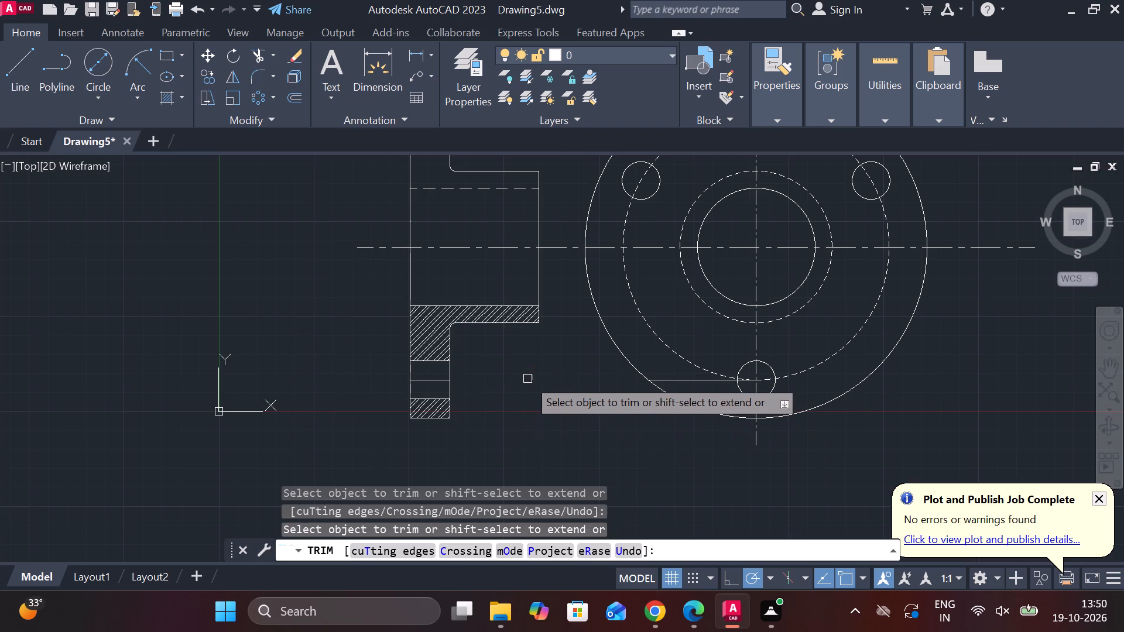
key("Escape")
left_click(675, 379)
type("e")
key("space")
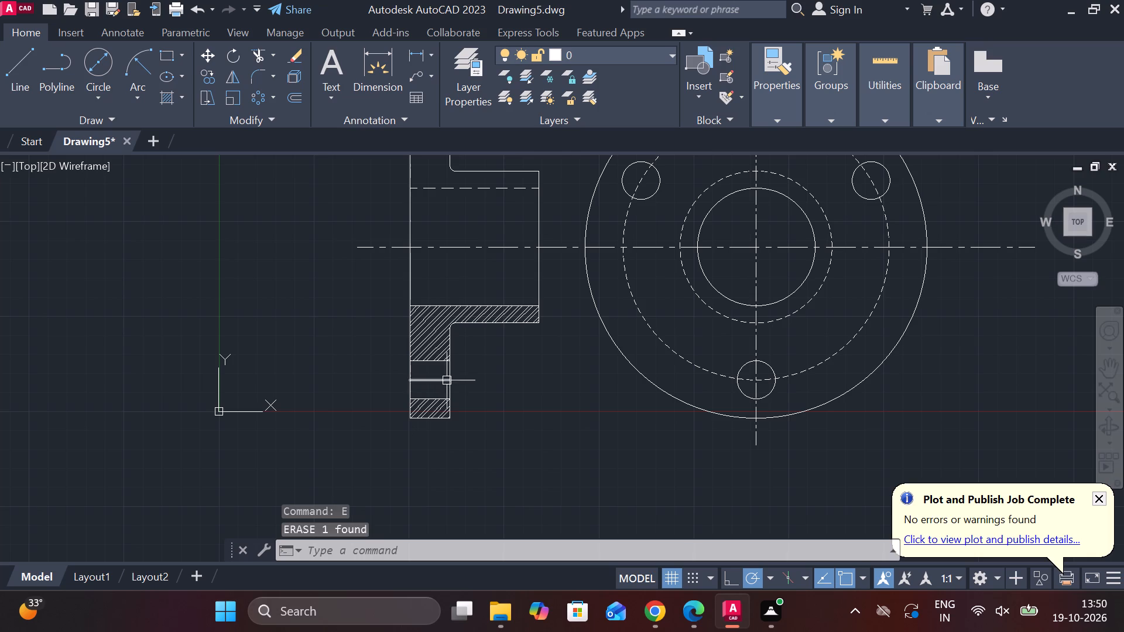
Lengthen the bolt hole's center line in the side view so it extends past both faces of the flange.
scroll(383, 336, "up", 1)
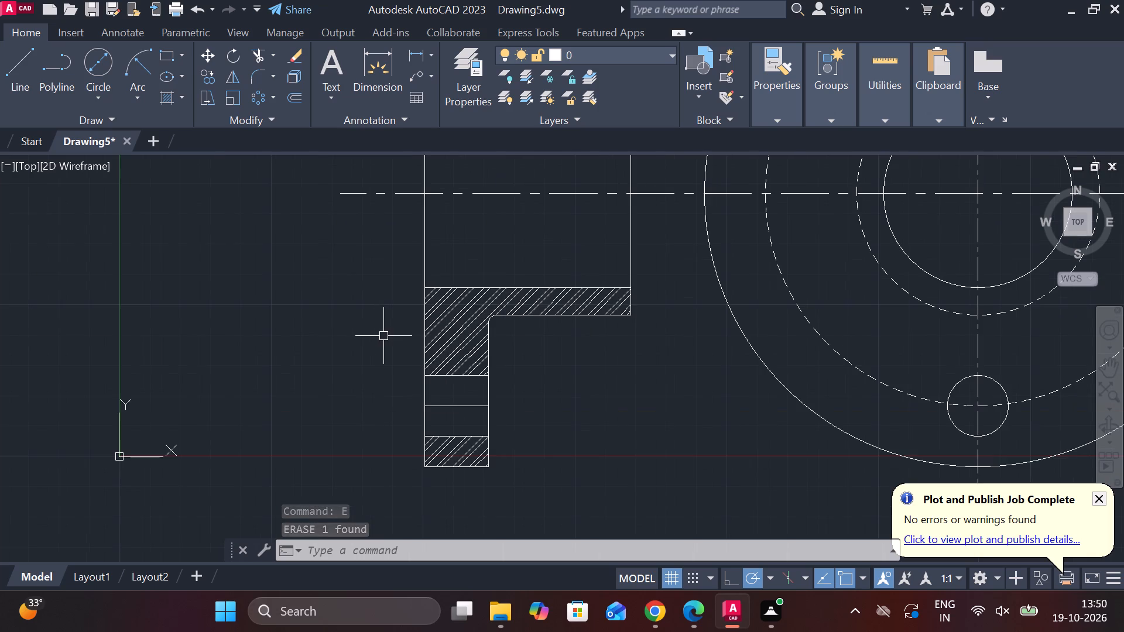
left_click(458, 404)
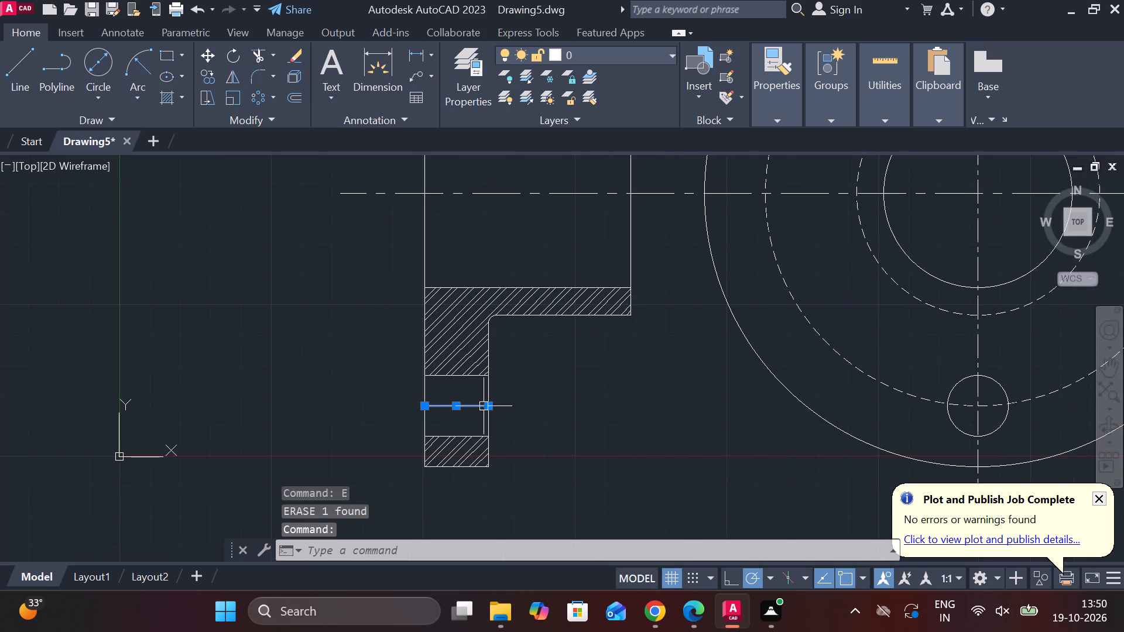
double_click(536, 452)
left_click(575, 438)
key("Escape")
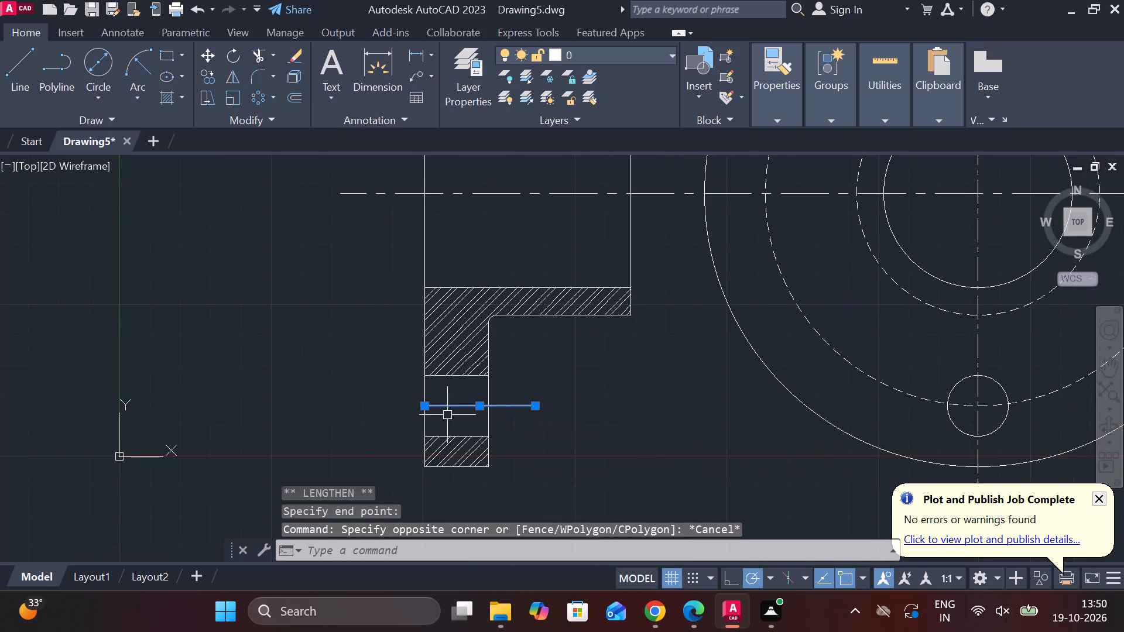
left_click(479, 451)
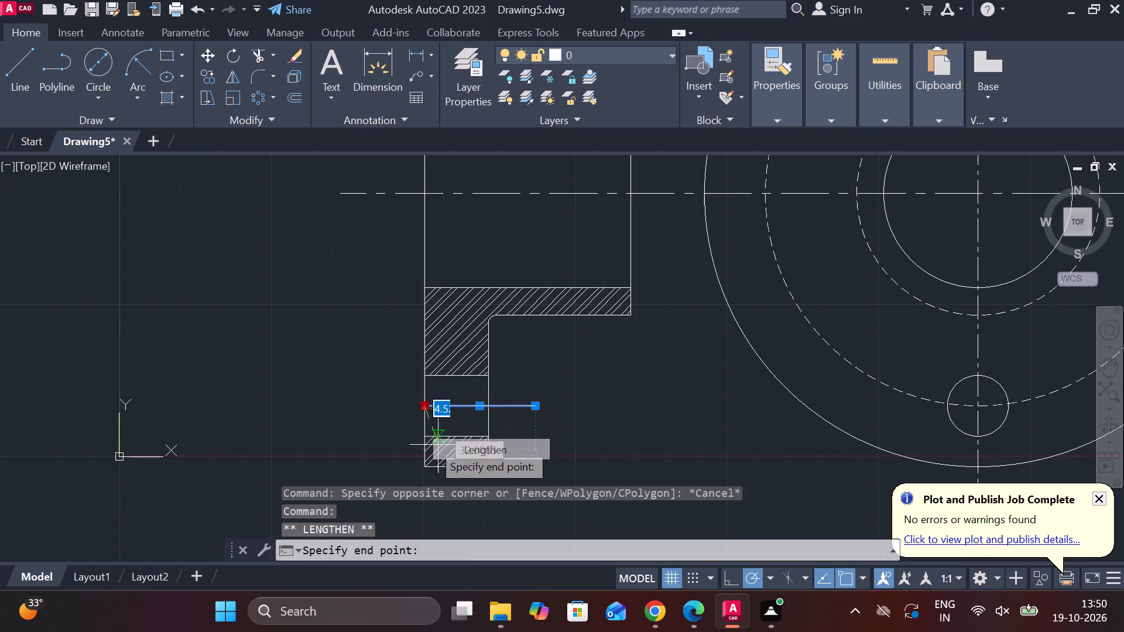
left_click(382, 439)
key("Escape")
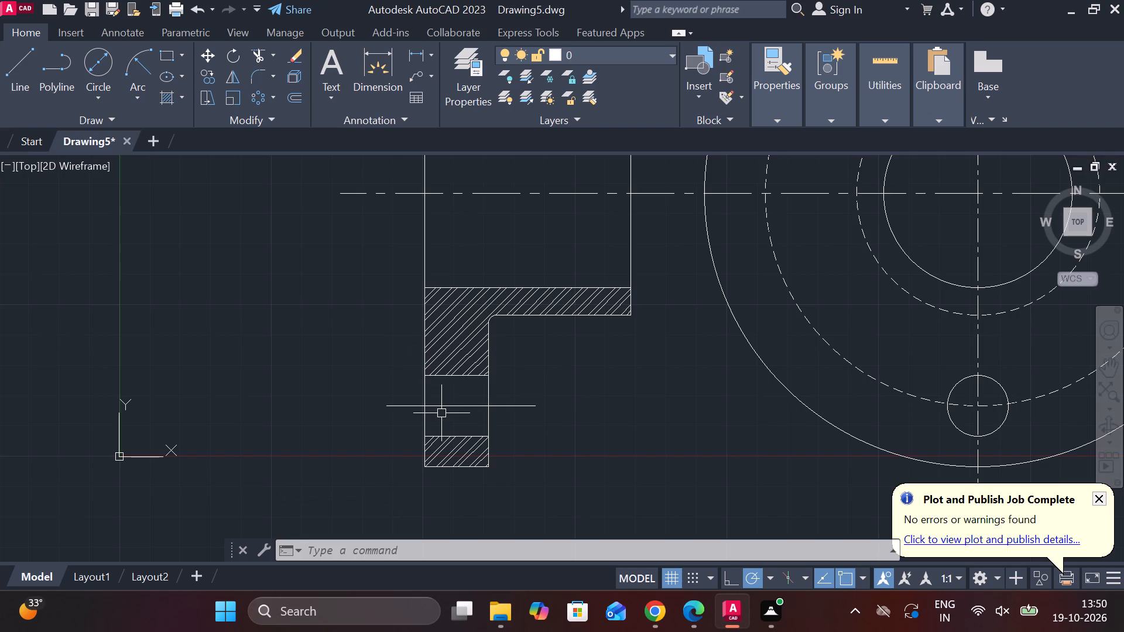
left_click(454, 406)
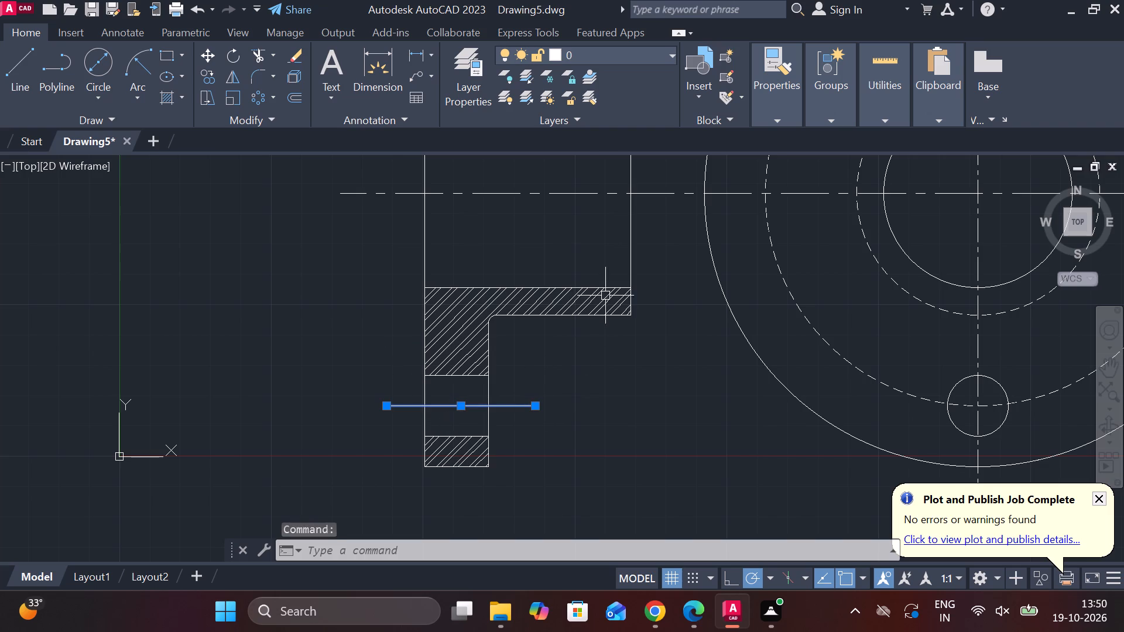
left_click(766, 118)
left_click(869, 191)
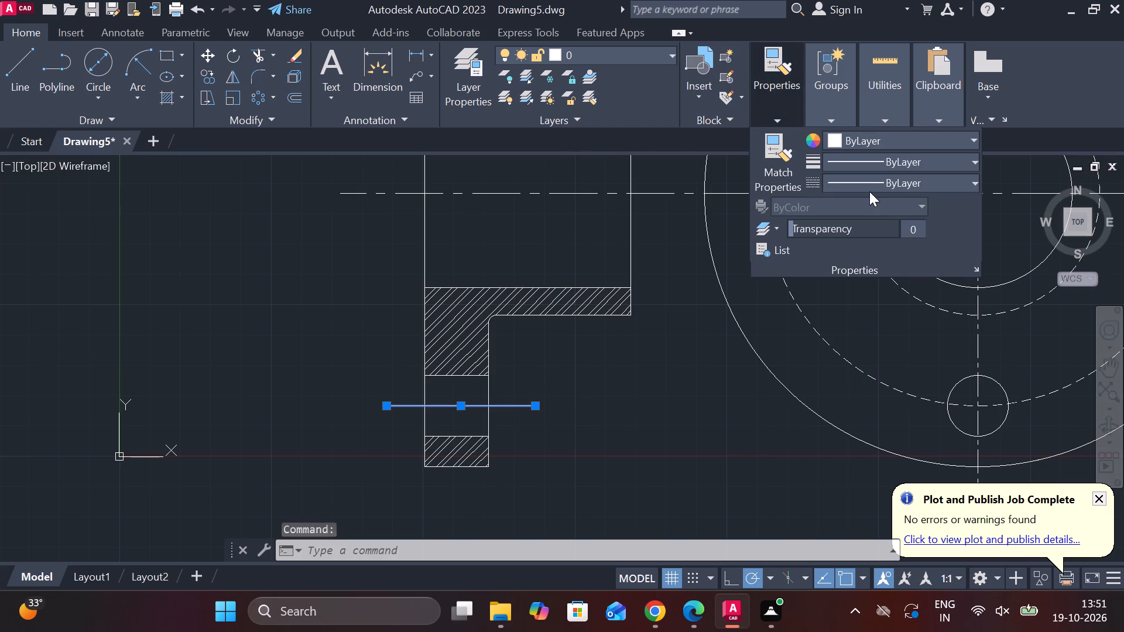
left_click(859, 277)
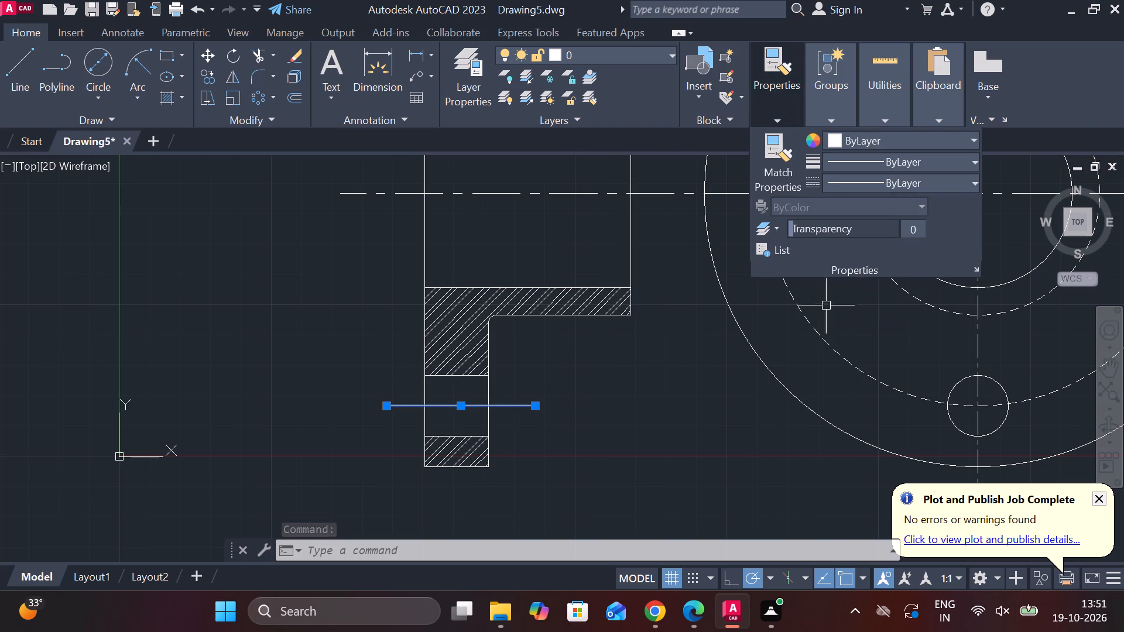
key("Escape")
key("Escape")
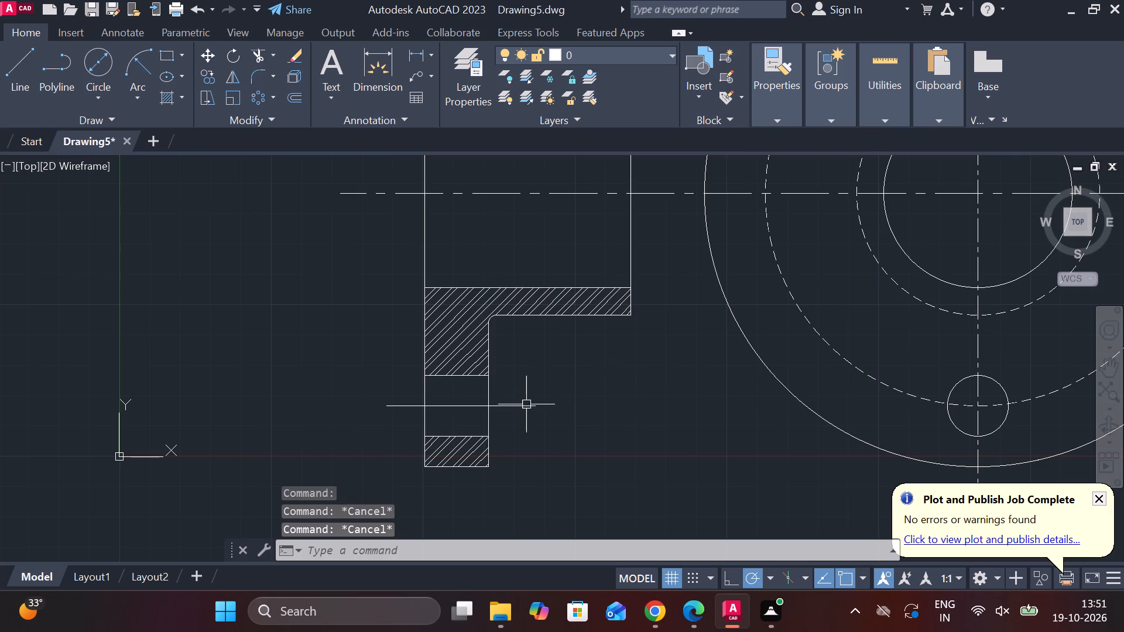
Change the linetype of the bolt hole's center line in the side view to DASHED.
left_click(527, 405)
left_click(783, 119)
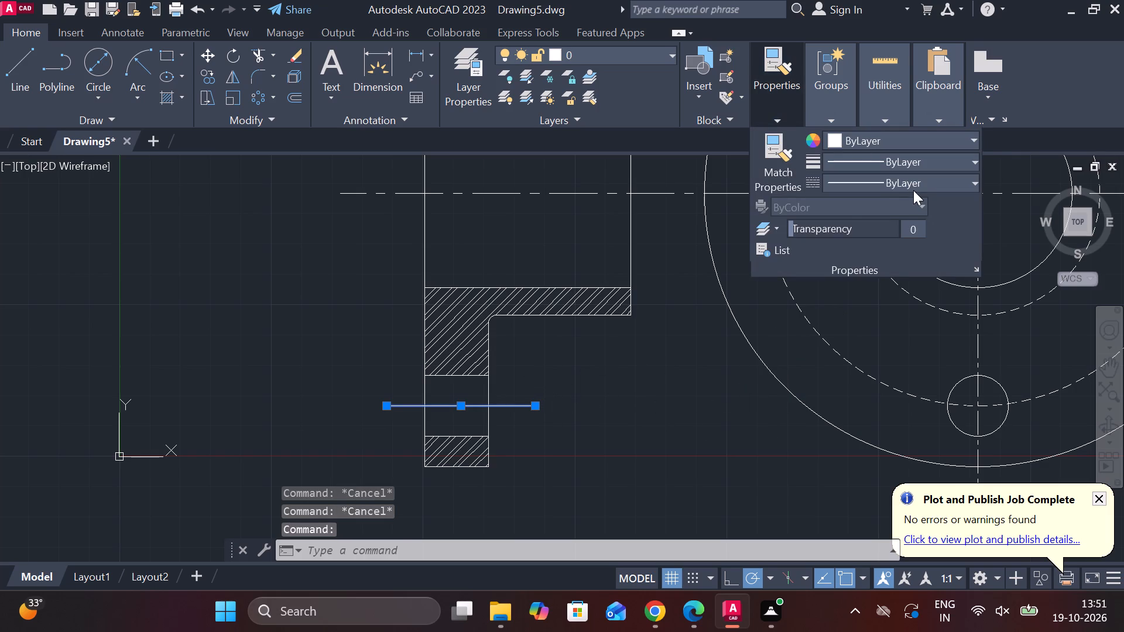
left_click(915, 180)
left_click(891, 283)
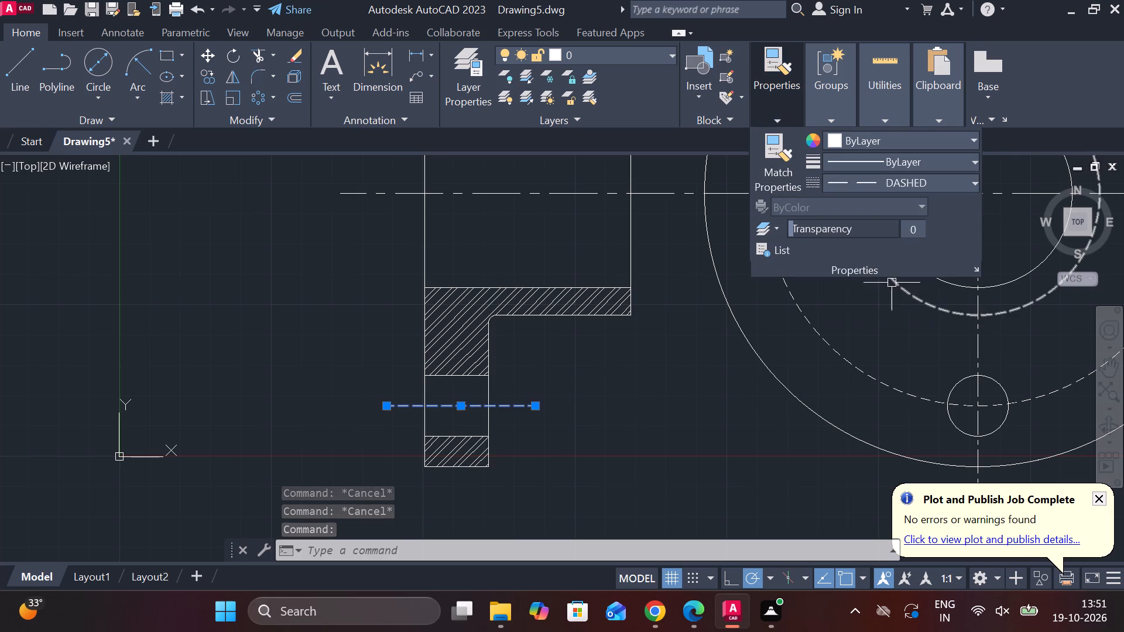
key("Escape")
Add a vertical linear dimension for the flange's full height, placed to the left of the side view.
scroll(604, 485, "down", 2)
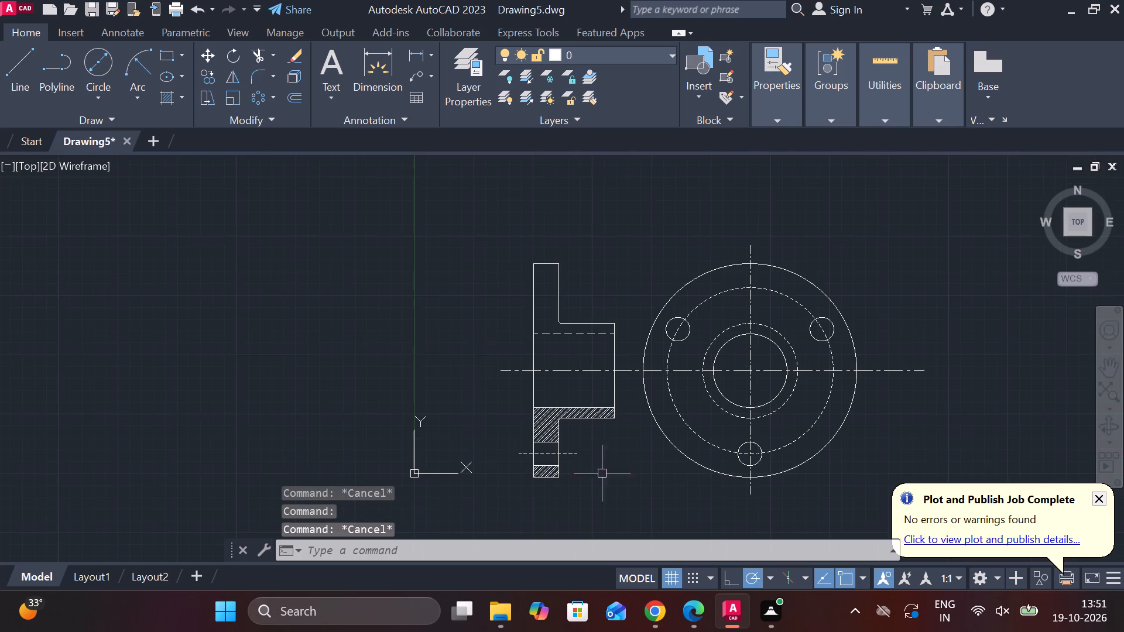
middle_click_drag(618, 446, 573, 430)
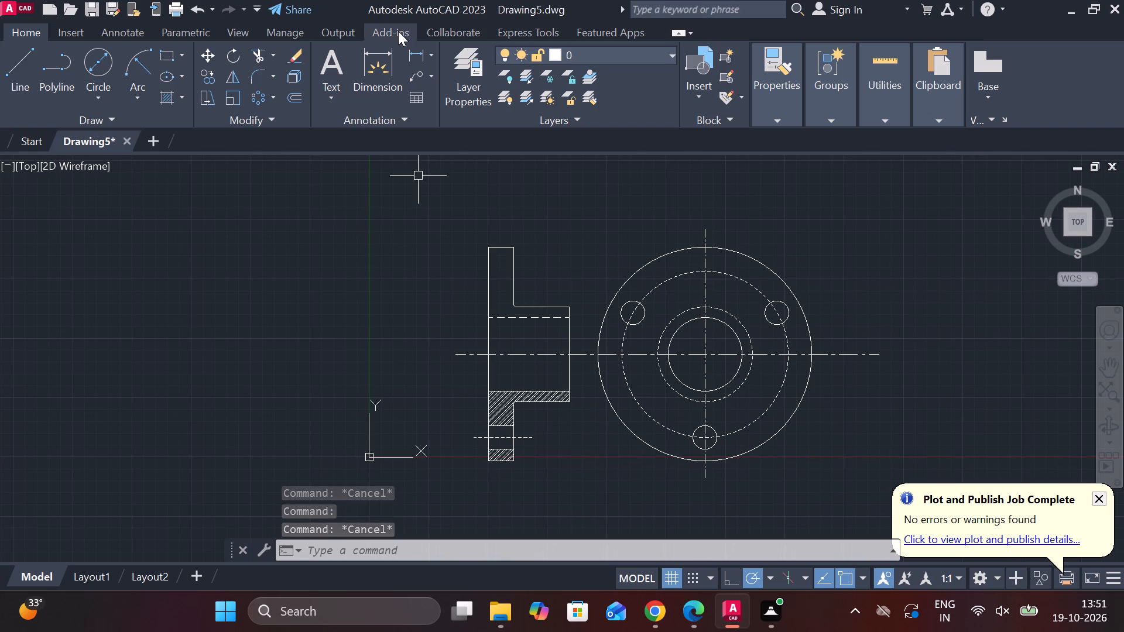
left_click(421, 56)
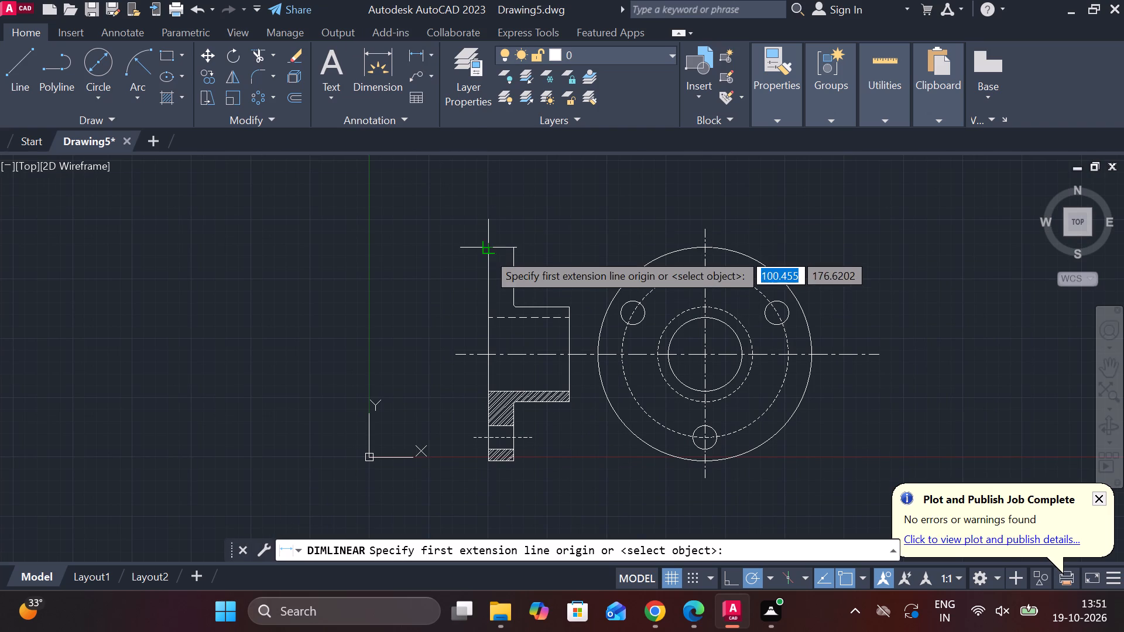
left_click(487, 252)
left_click(479, 462)
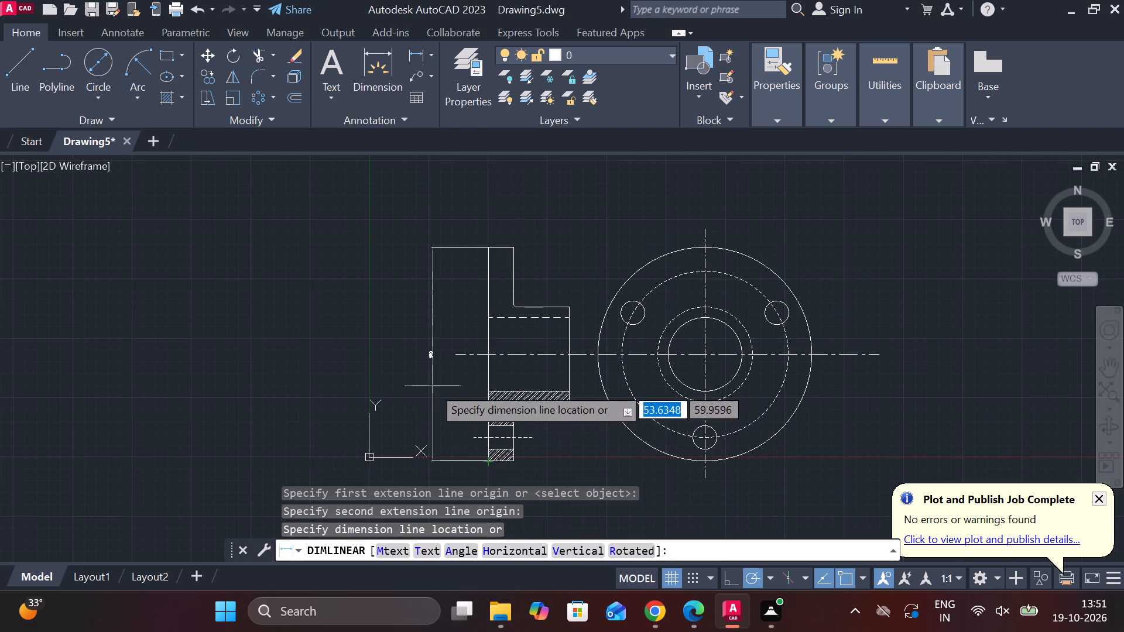
left_click(440, 384)
key("Escape")
Modify dimension style ISO-25 to arrow size 5, text height 7 and ISO standard text alignment.
key("d")
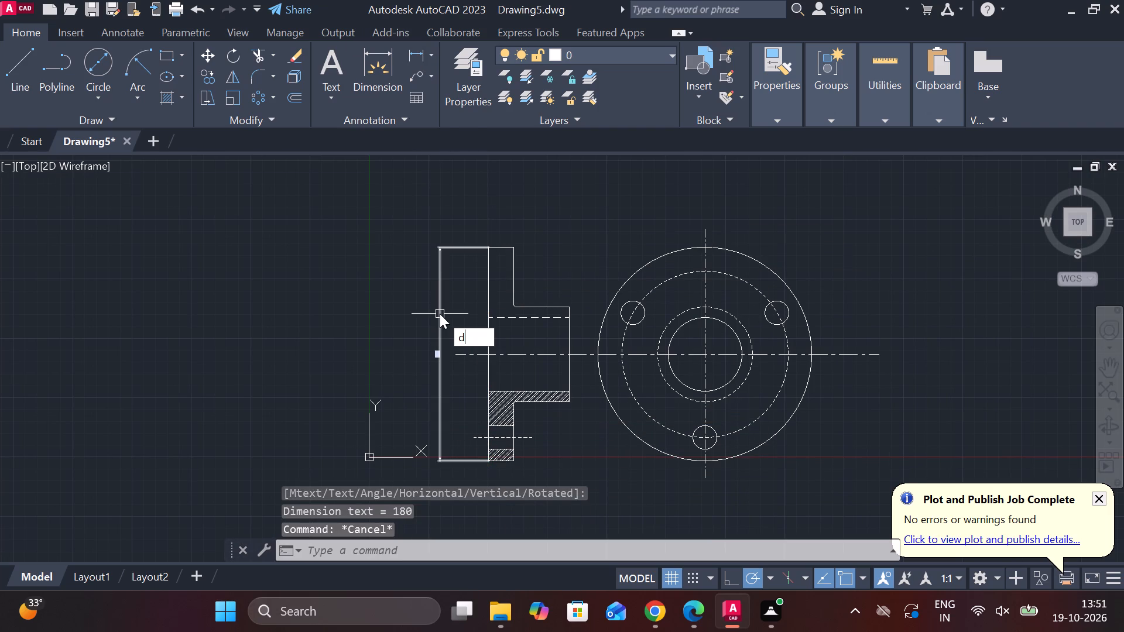
key("space")
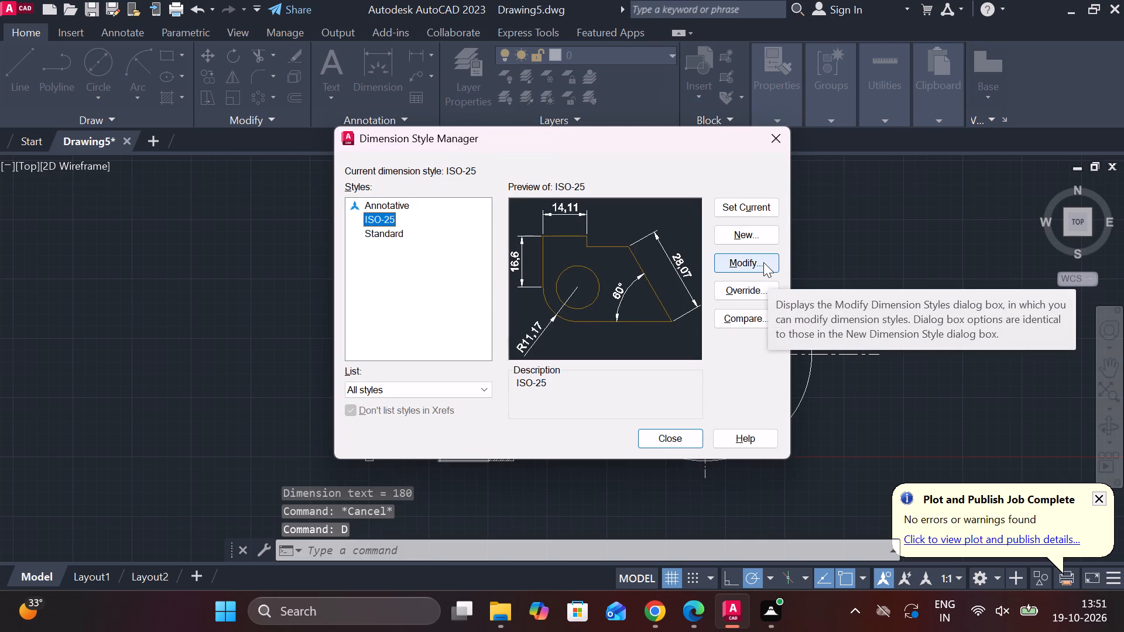
double_click(742, 260)
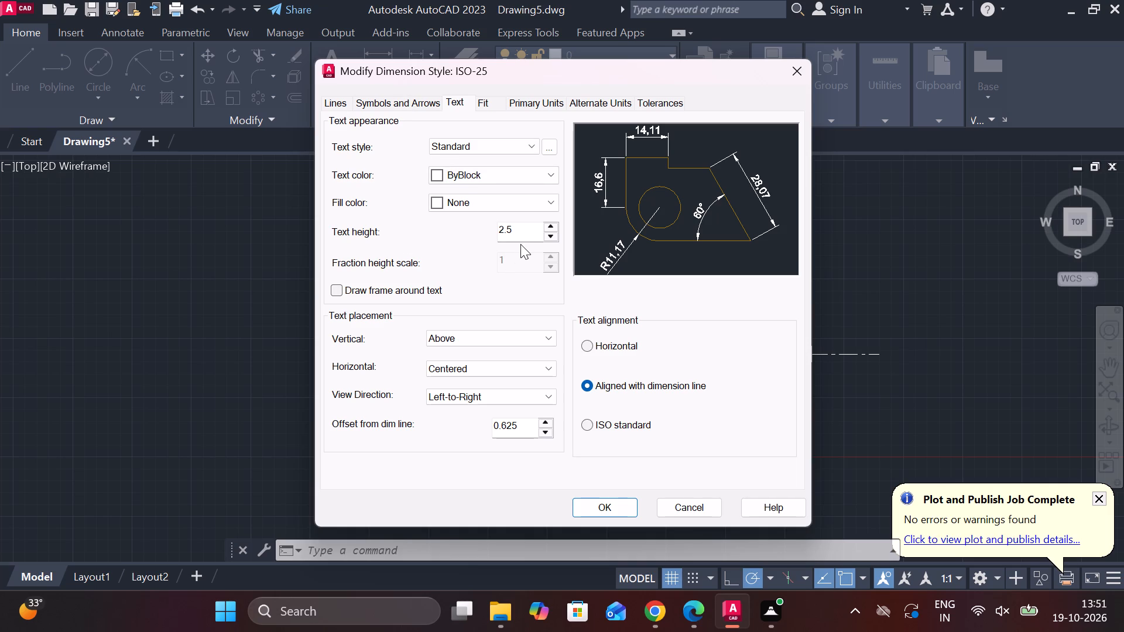
left_click(494, 102)
left_click(415, 102)
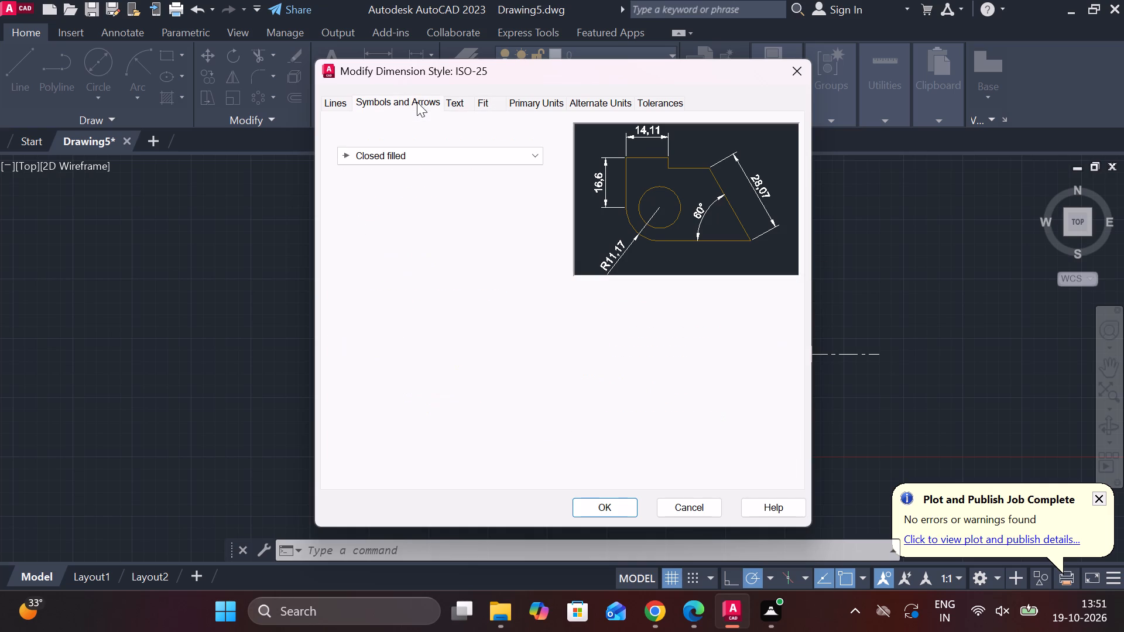
left_click_drag(357, 283, 304, 279)
key("5")
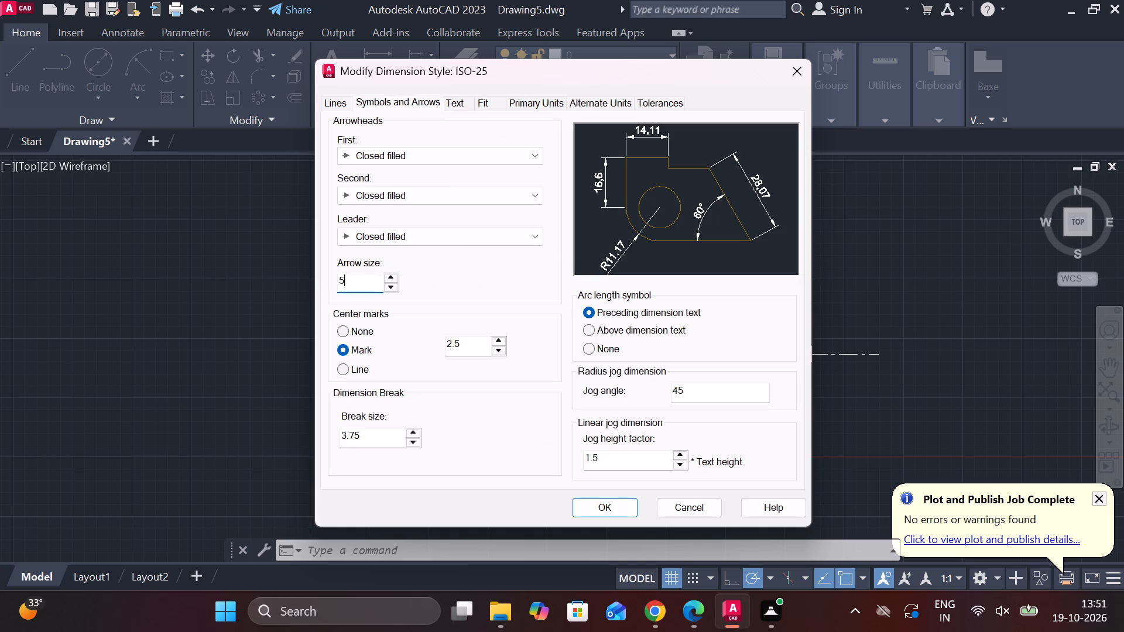
double_click(446, 99)
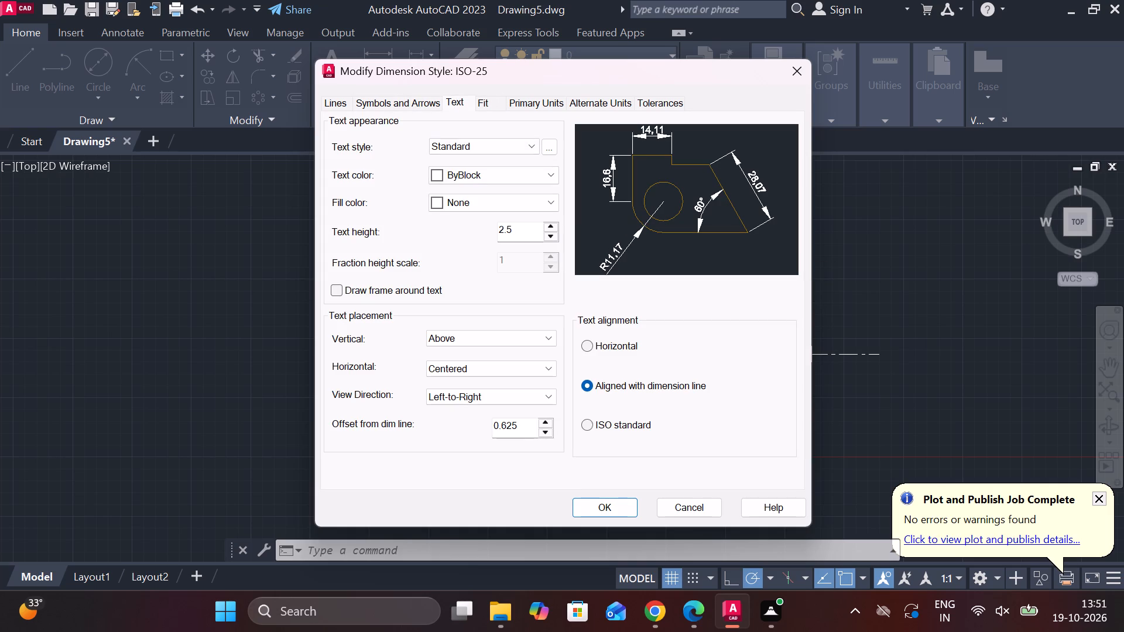
left_click_drag(520, 231, 434, 231)
key("7")
key("Return")
left_click(594, 427)
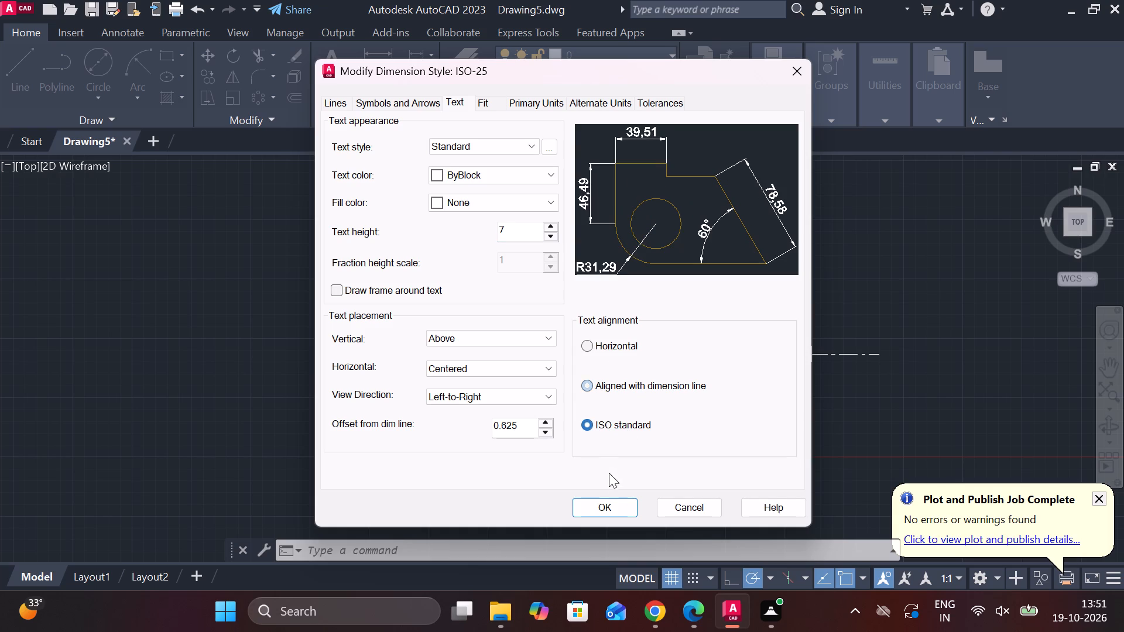
Turn off drawing the dimension line between extension lines in ISO-25 and make the style current.
left_click(537, 104)
left_click(487, 99)
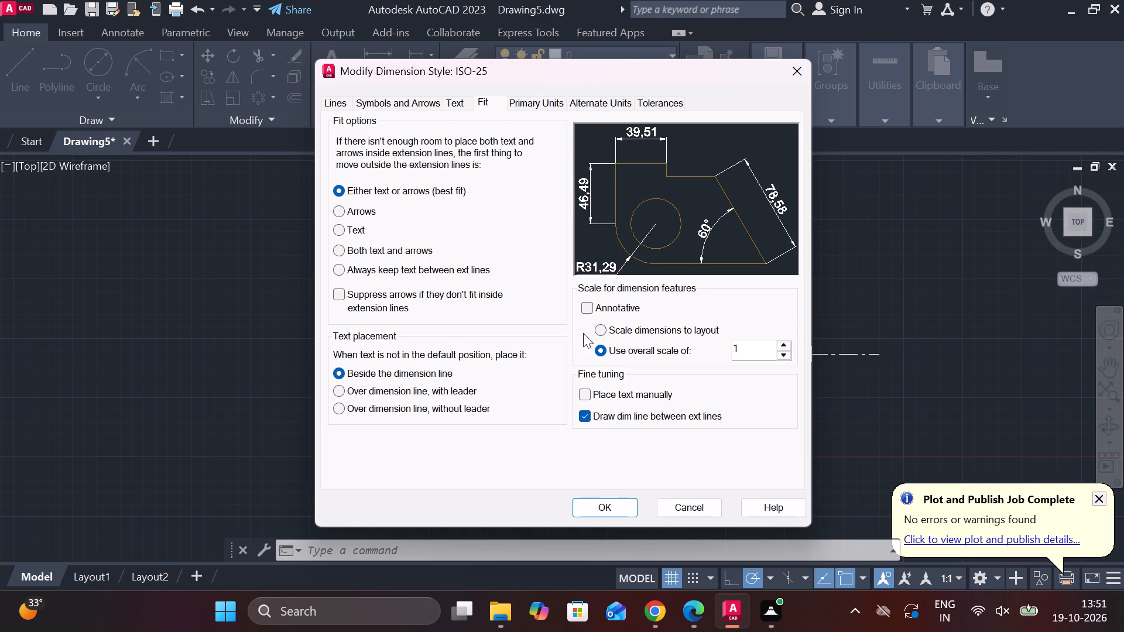
left_click(584, 414)
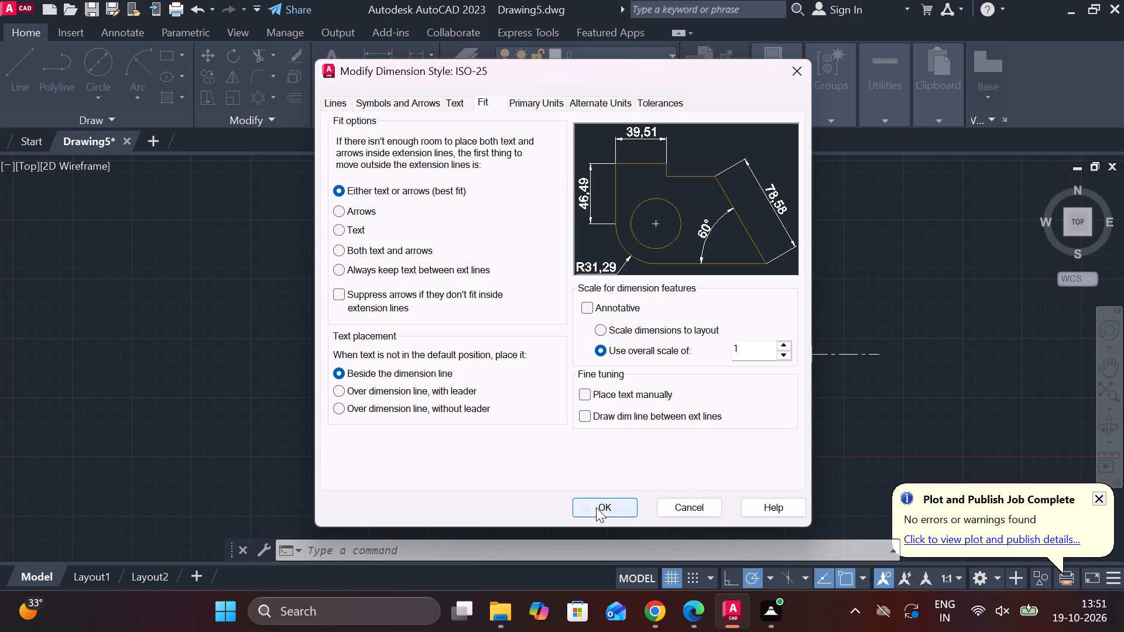
left_click(596, 507)
left_click(746, 208)
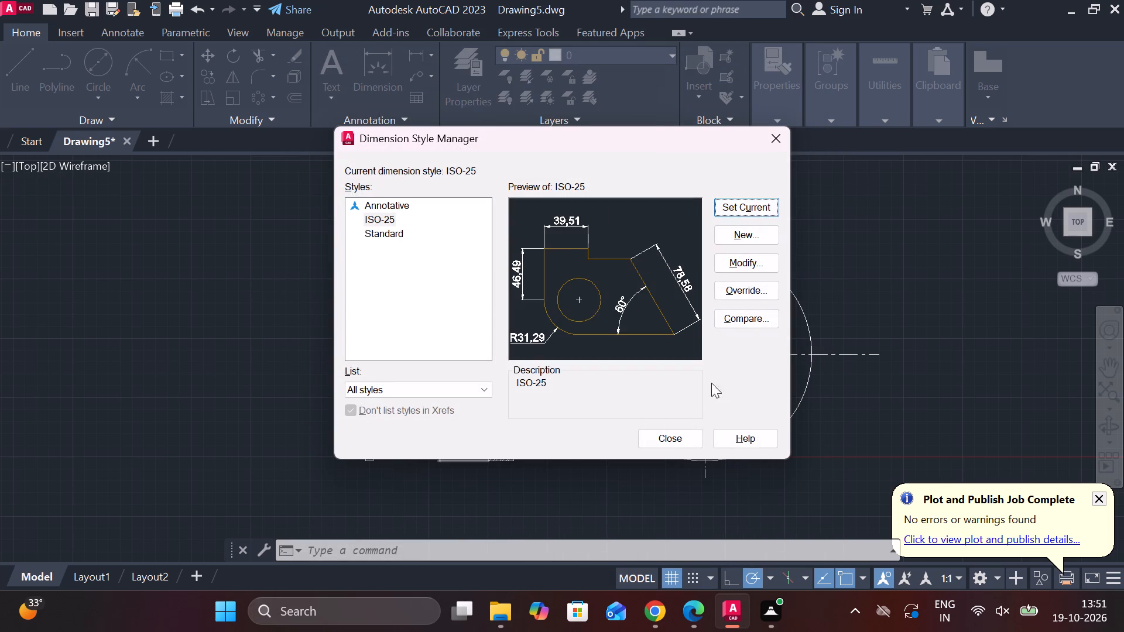
left_click(670, 436)
Modify dimension style ISO-25 to arrow size 6 and text height 8, and set it current.
scroll(572, 409, "up", 1)
middle_click_drag(572, 409, 601, 400)
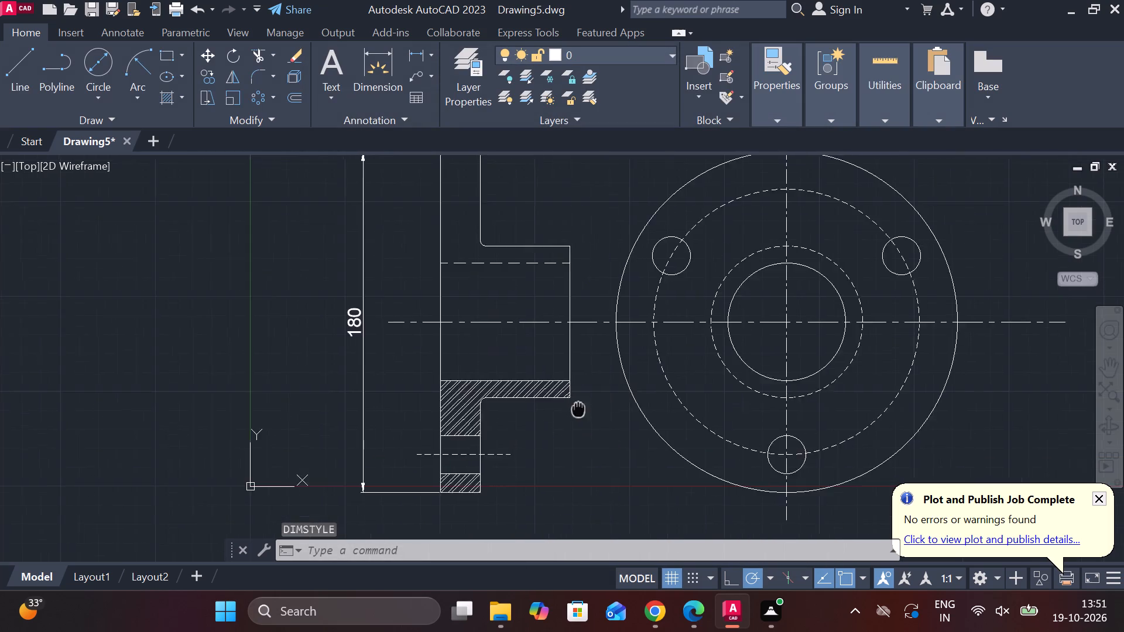
middle_click_drag(601, 400, 628, 386)
scroll(628, 386, "down", 2)
middle_click_drag(630, 392, 599, 393)
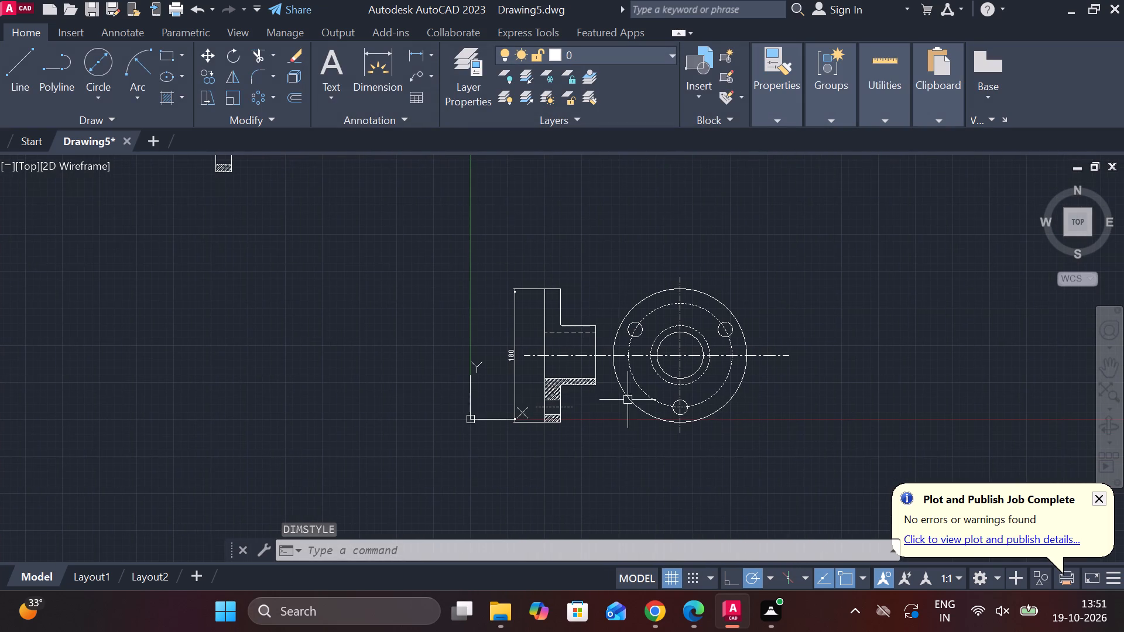
key("Escape")
type("d")
key("space")
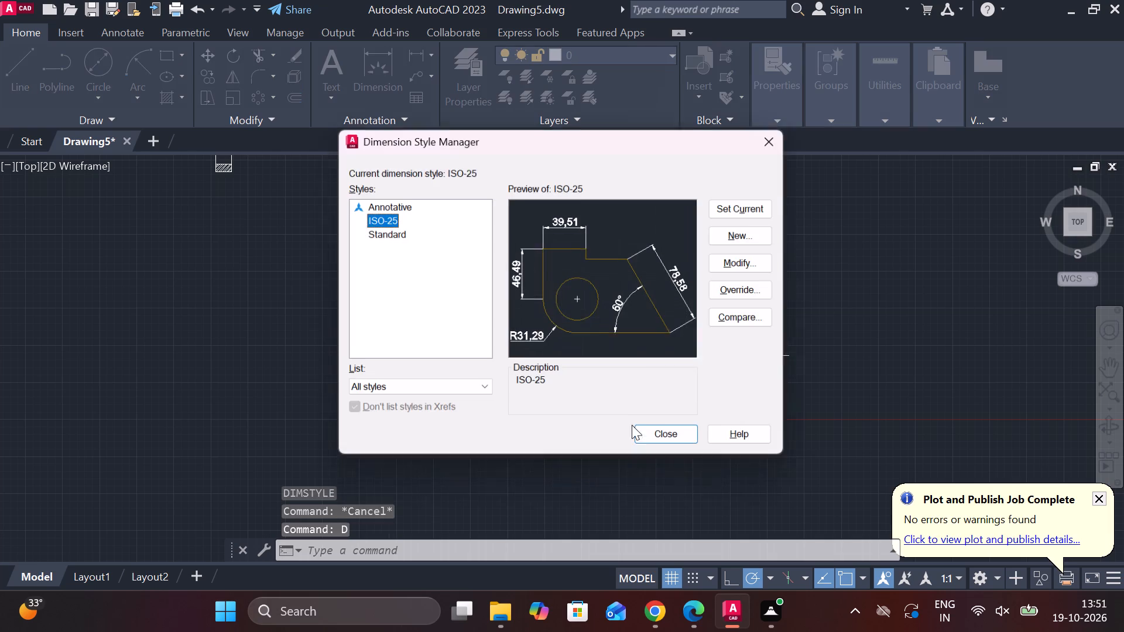
left_click(736, 249)
left_click(745, 258)
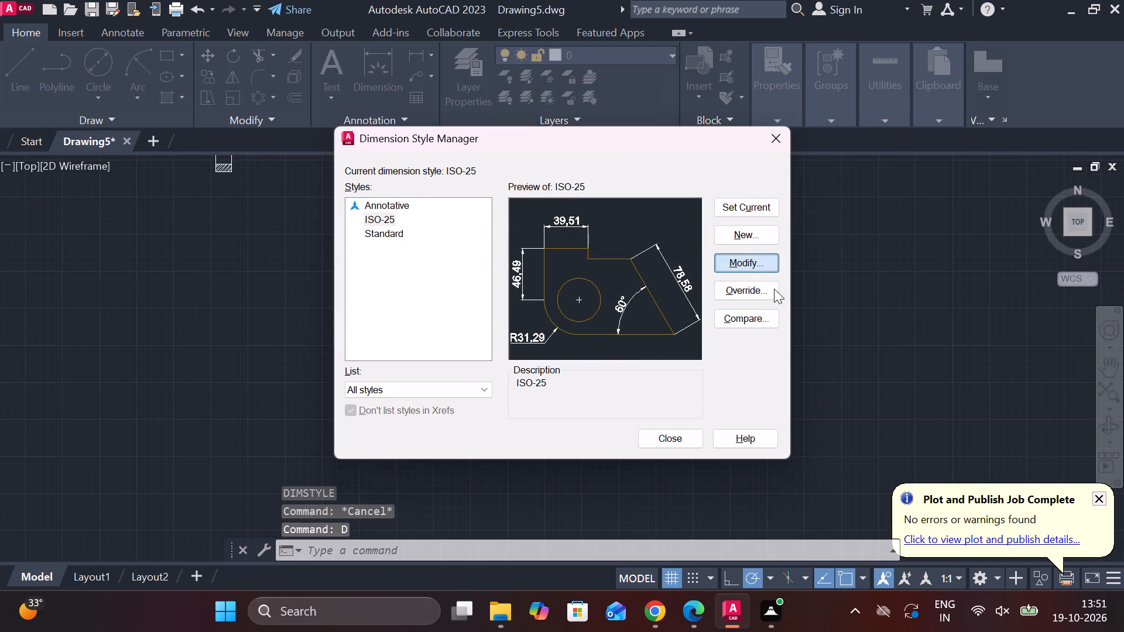
left_click(378, 102)
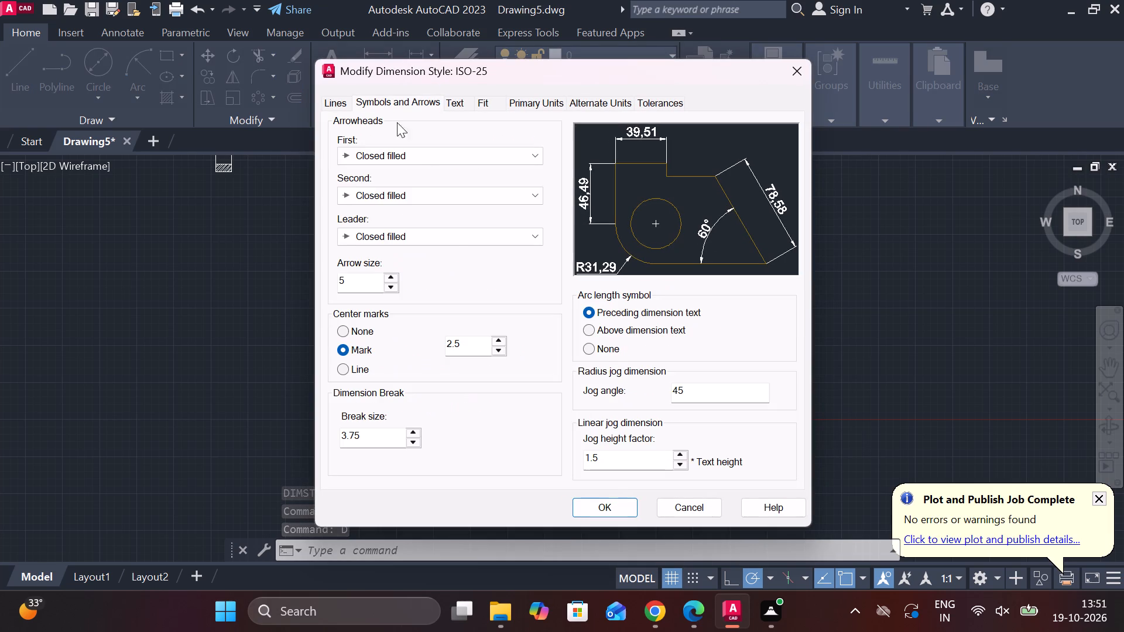
double_click(368, 276)
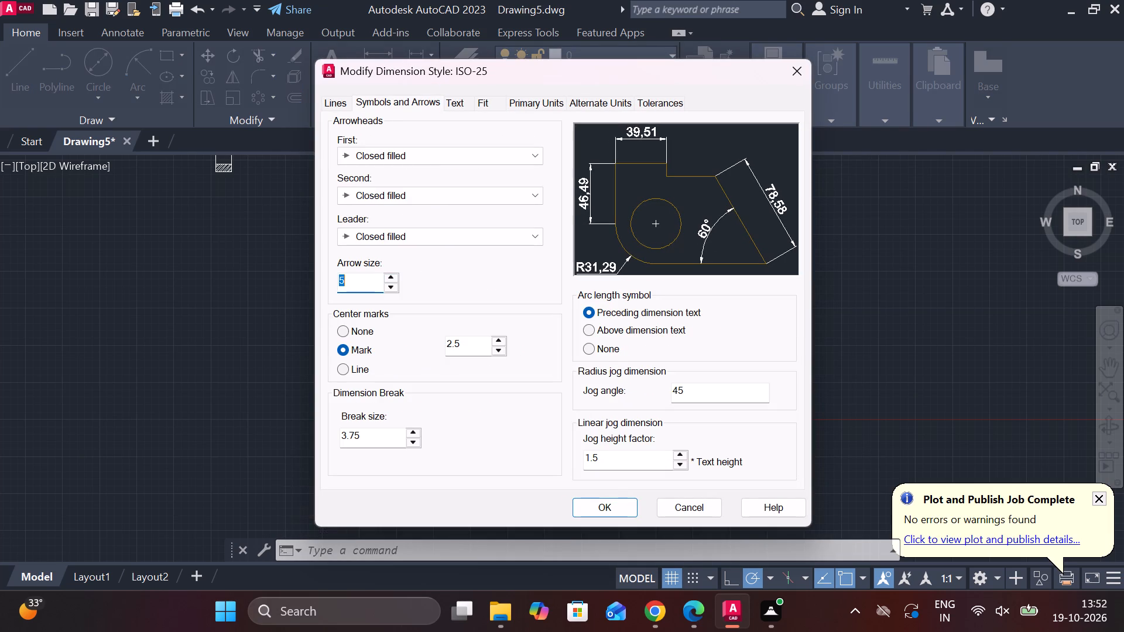
key("6")
left_click(464, 104)
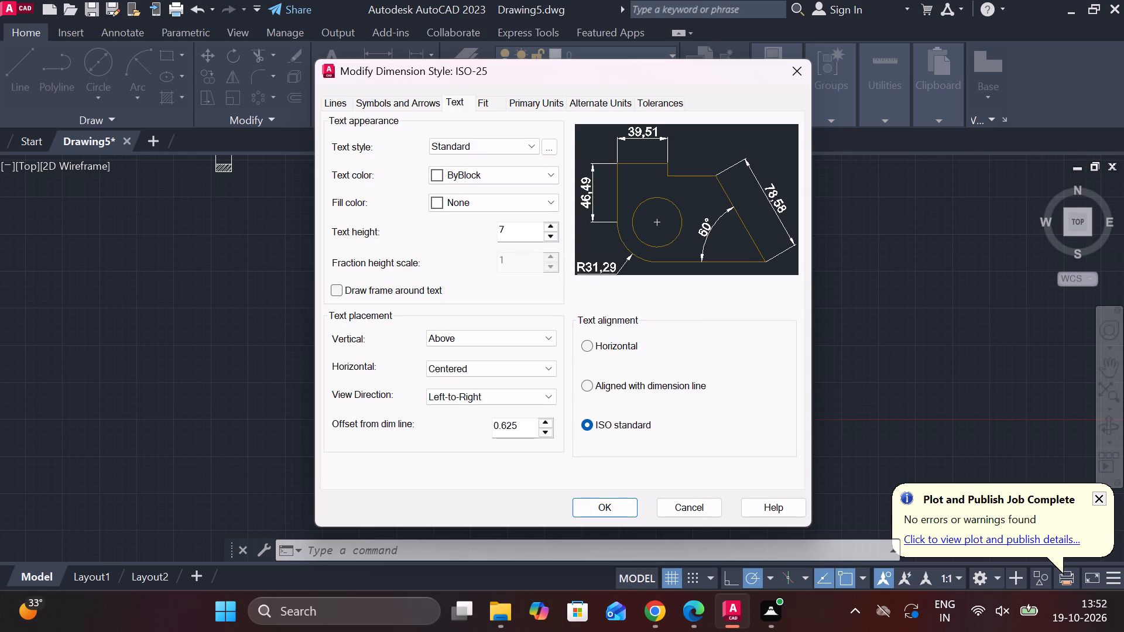
left_click_drag(519, 234, 433, 235)
key("8")
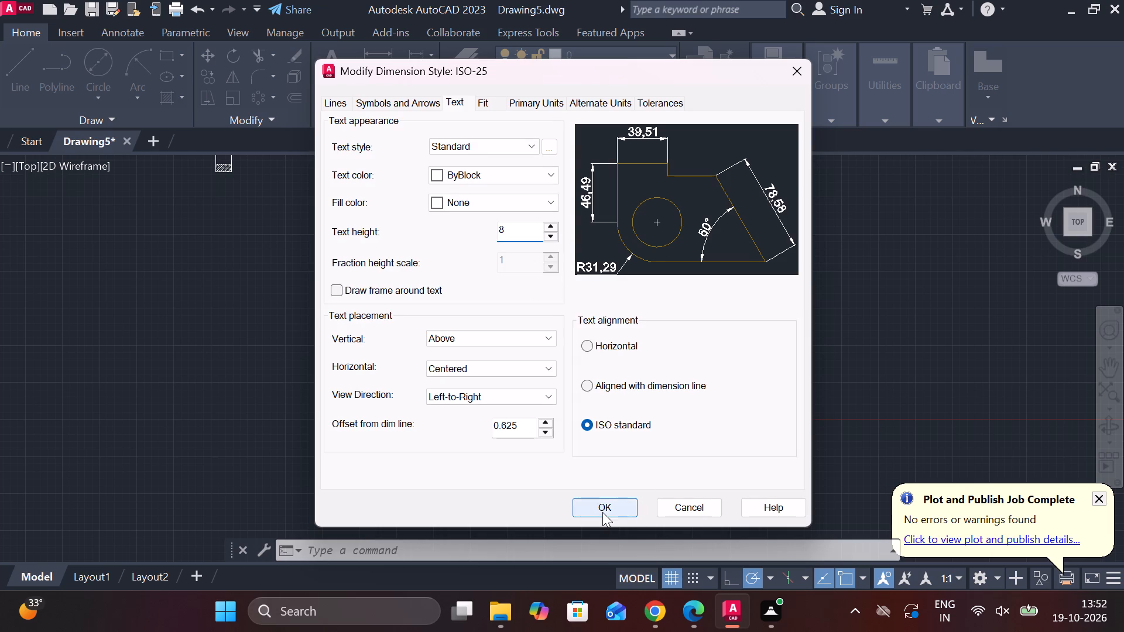
left_click(602, 512)
left_click(750, 207)
left_click(684, 438)
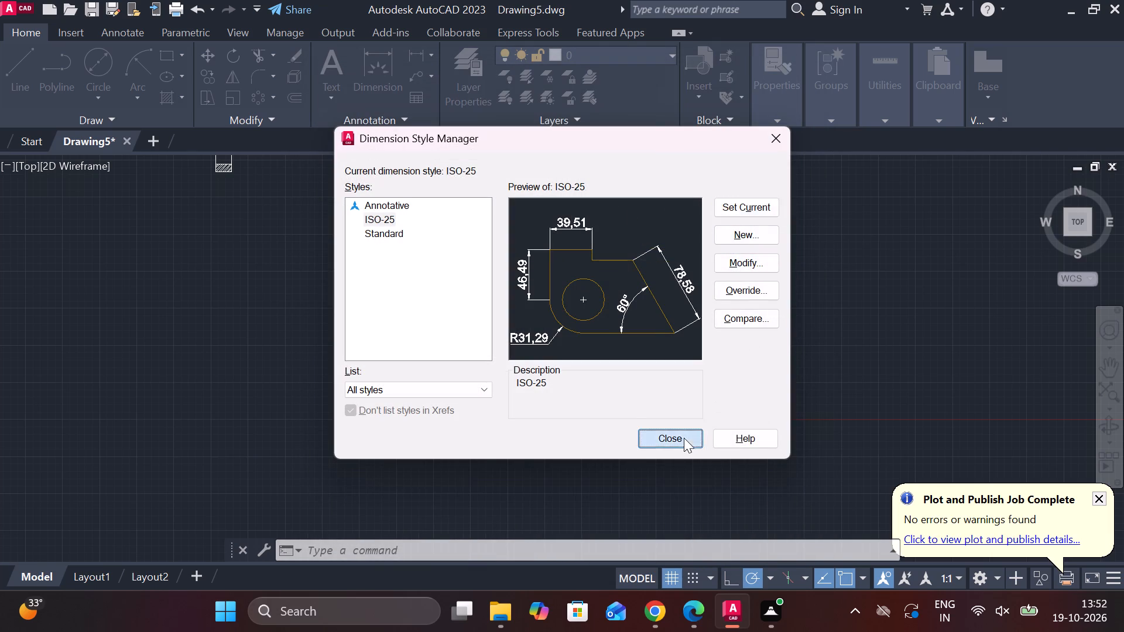
Add a horizontal linear dimension for the flange's thickness, placed above the side view.
scroll(547, 386, "up", 1)
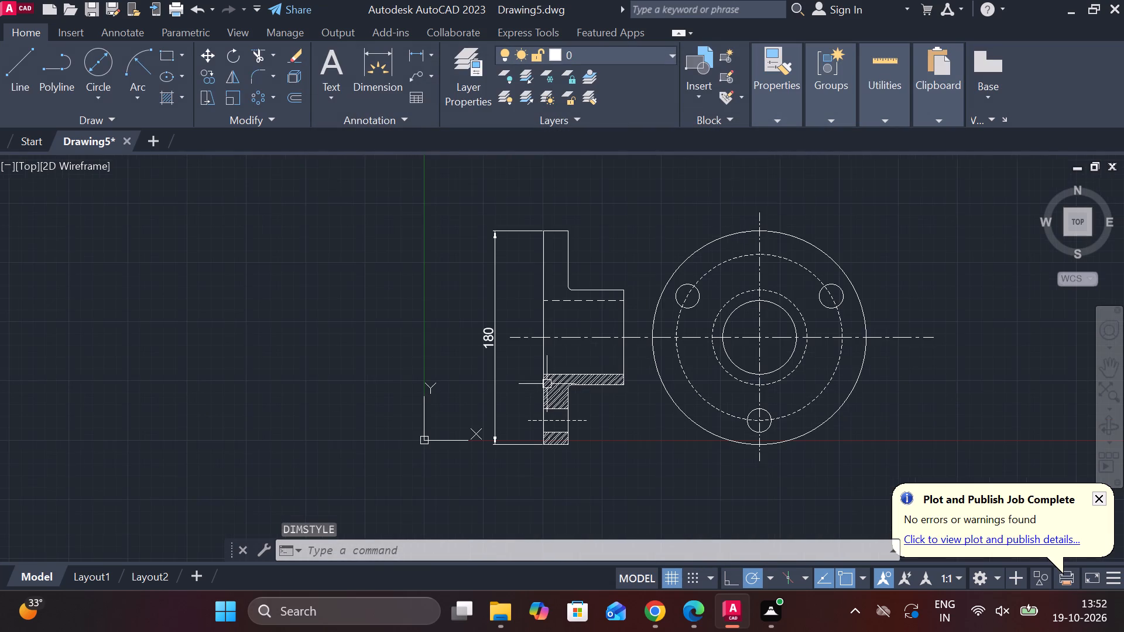
left_click(412, 46)
scroll(450, 187, "up", 1)
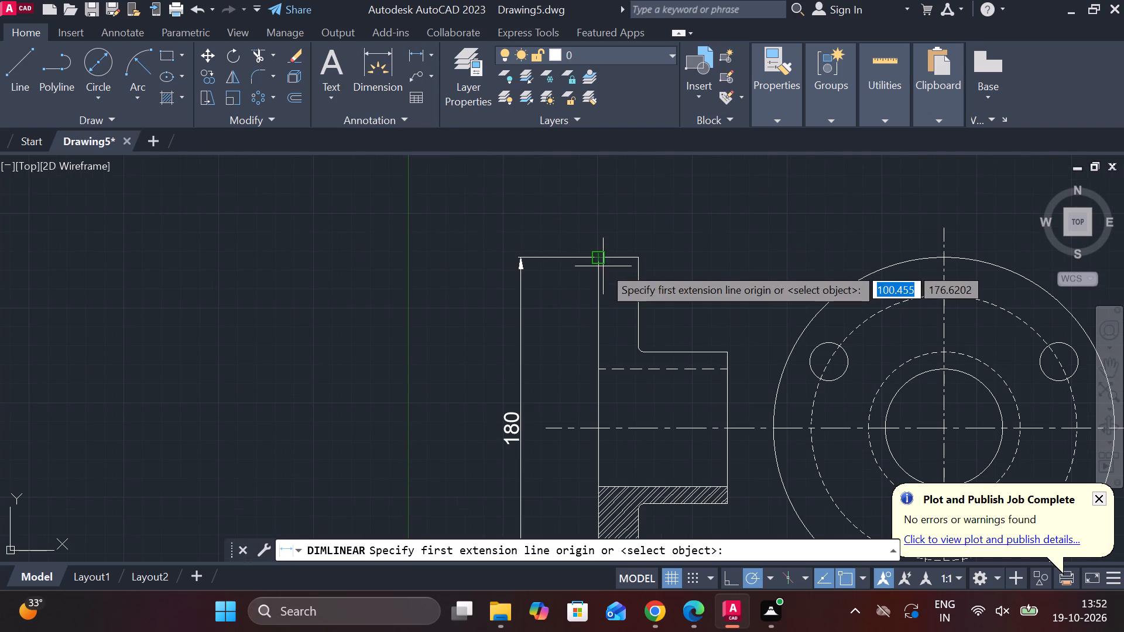
left_click(603, 266)
left_click(632, 261)
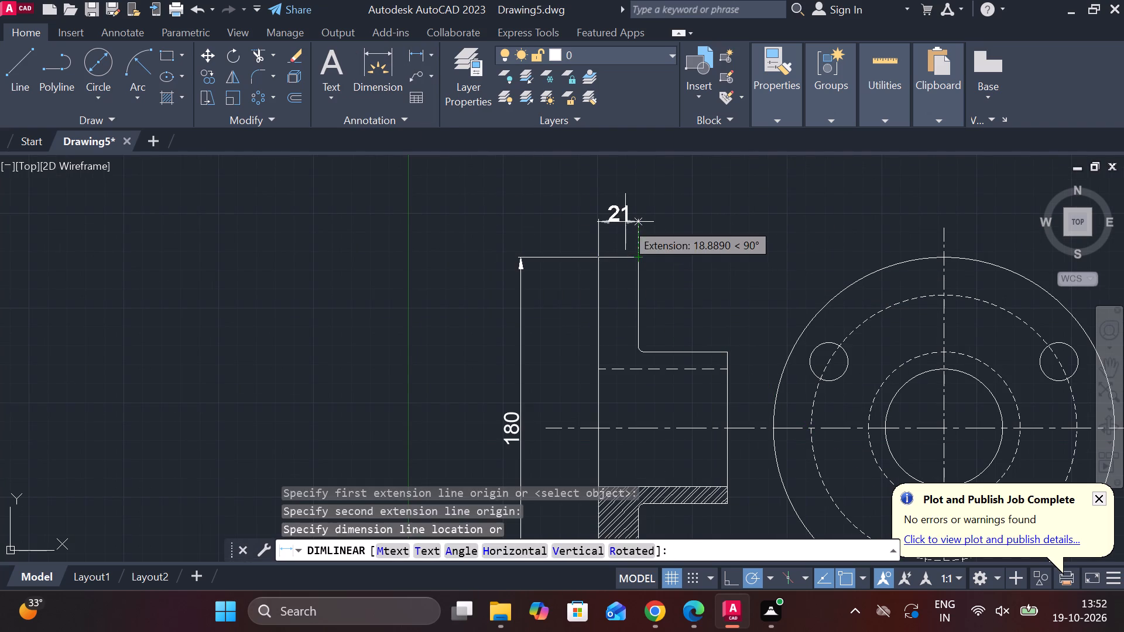
left_click(622, 215)
Add a horizontal linear dimension for the hub's projection from the flange face, placed level with the flange thickness dimension.
middle_click_drag(667, 231, 657, 232)
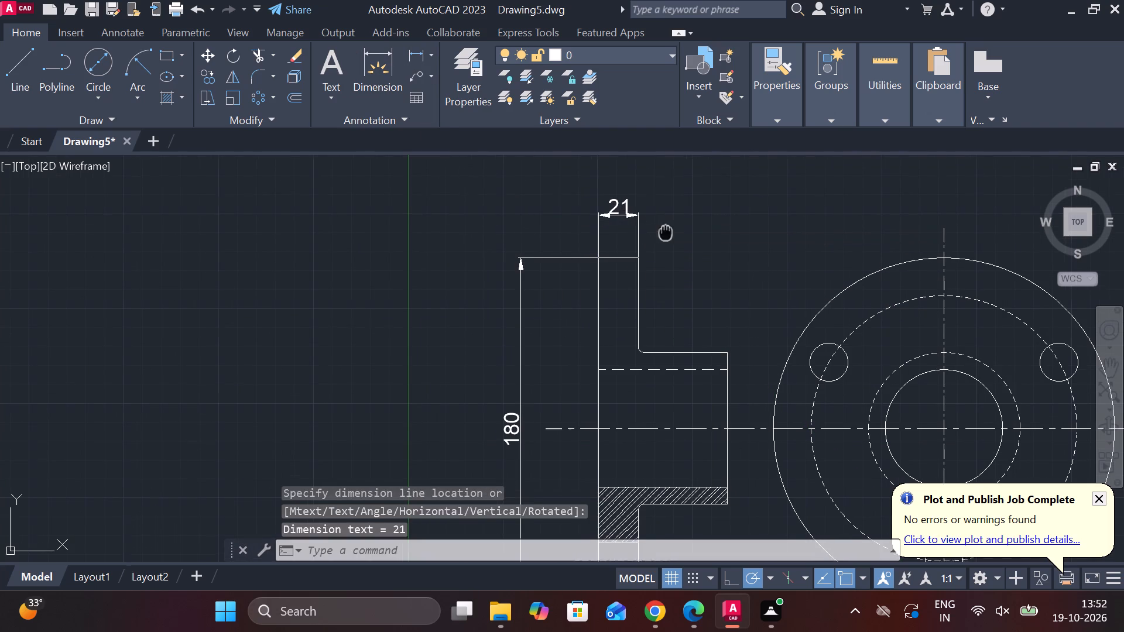
middle_click_drag(657, 232, 643, 224)
key("space")
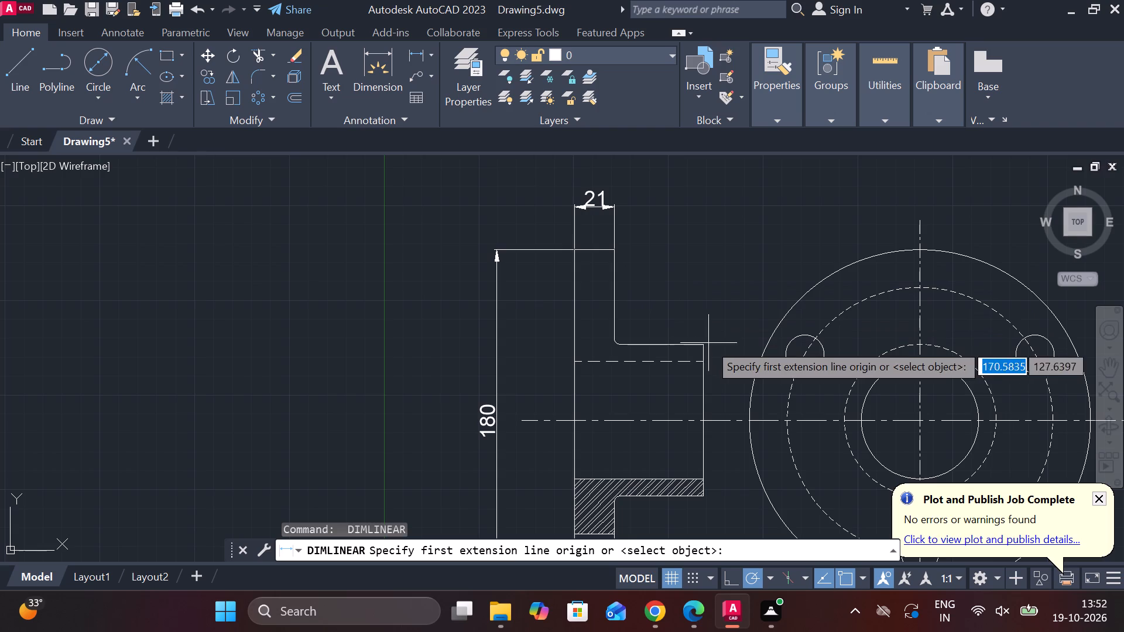
left_click(708, 343)
left_click(619, 315)
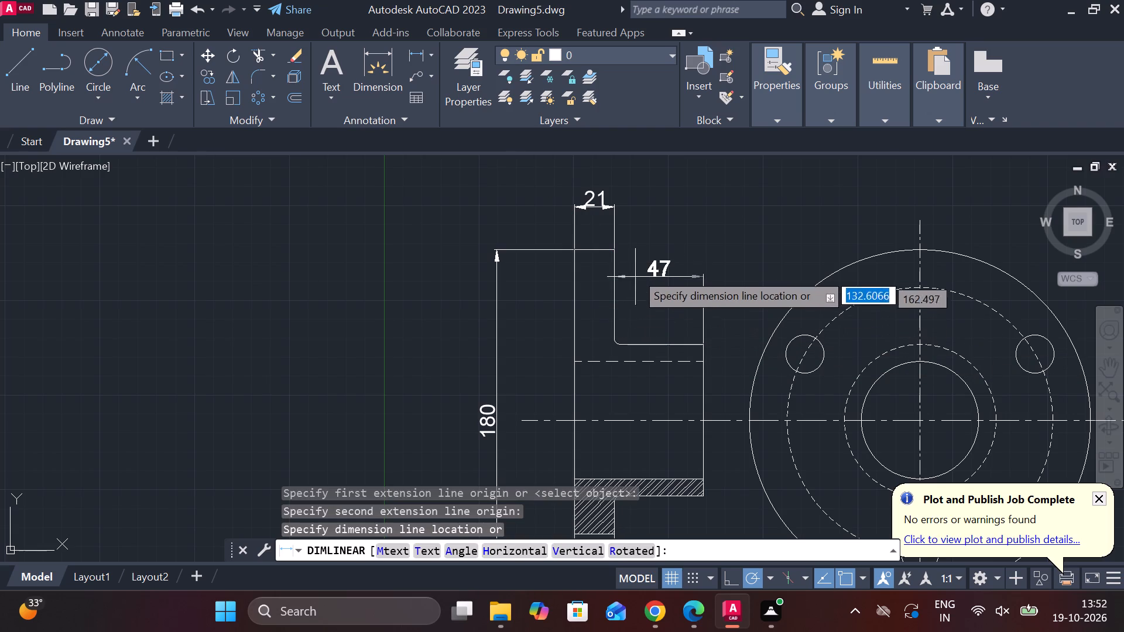
left_click(622, 208)
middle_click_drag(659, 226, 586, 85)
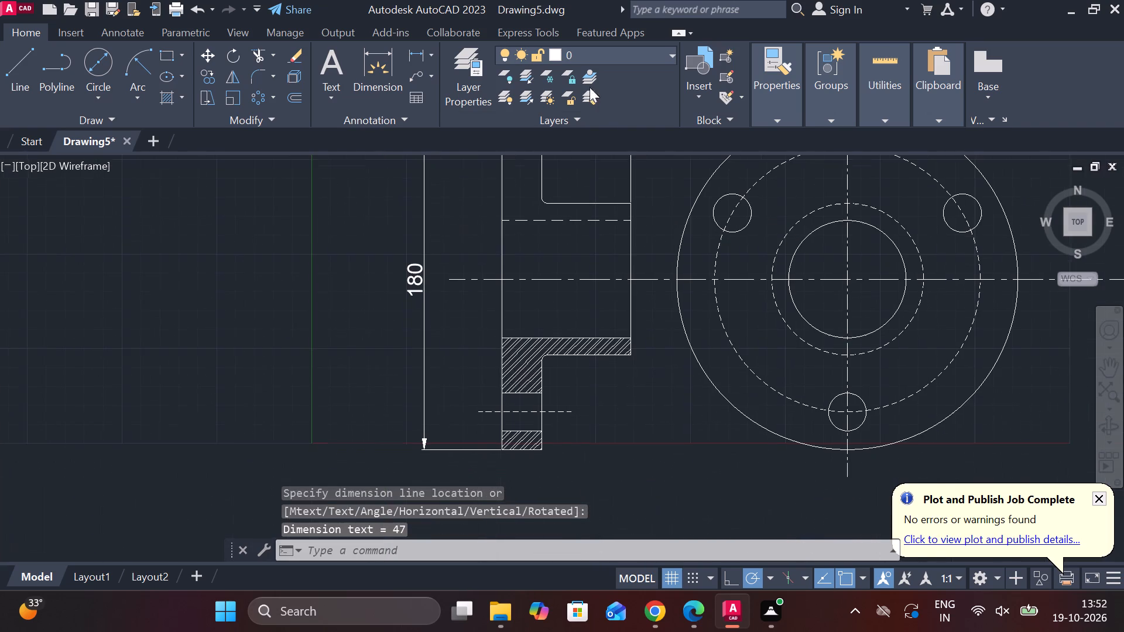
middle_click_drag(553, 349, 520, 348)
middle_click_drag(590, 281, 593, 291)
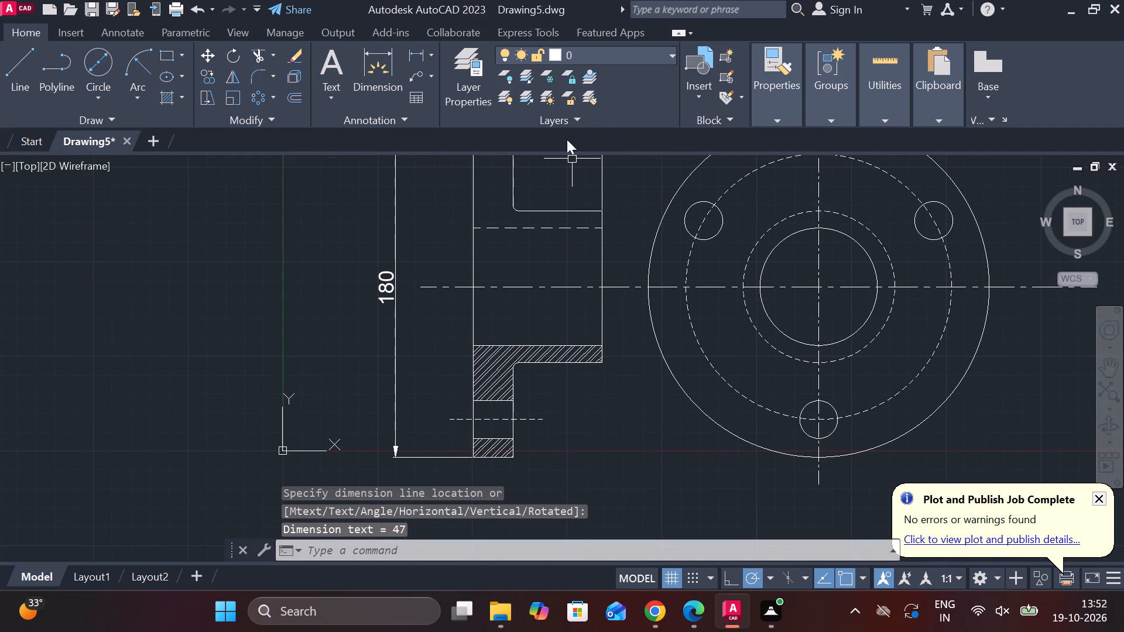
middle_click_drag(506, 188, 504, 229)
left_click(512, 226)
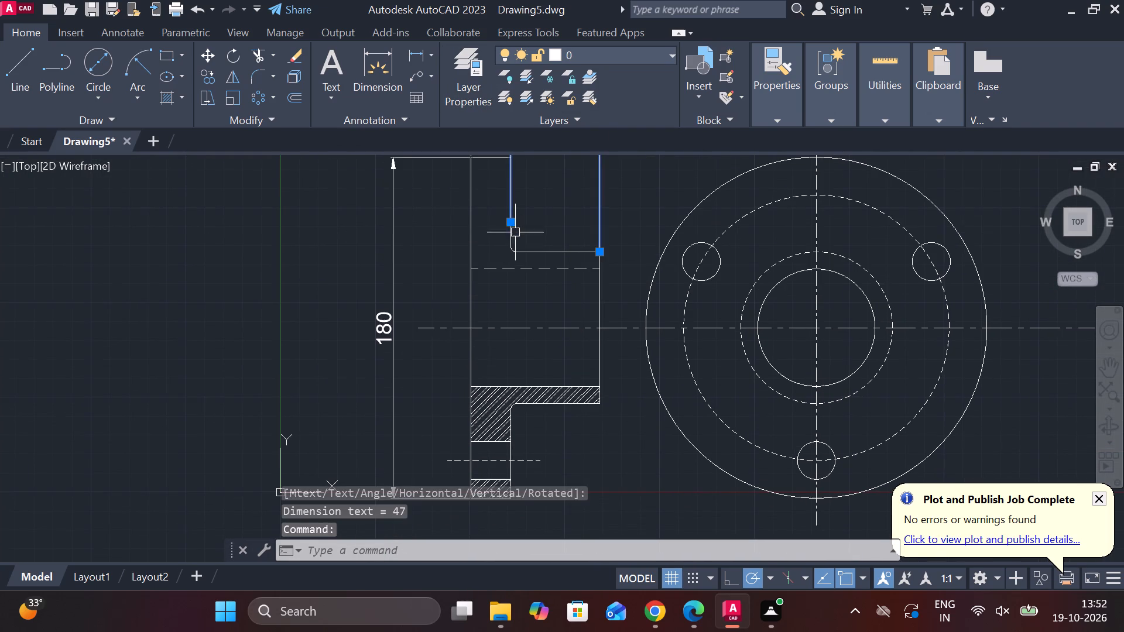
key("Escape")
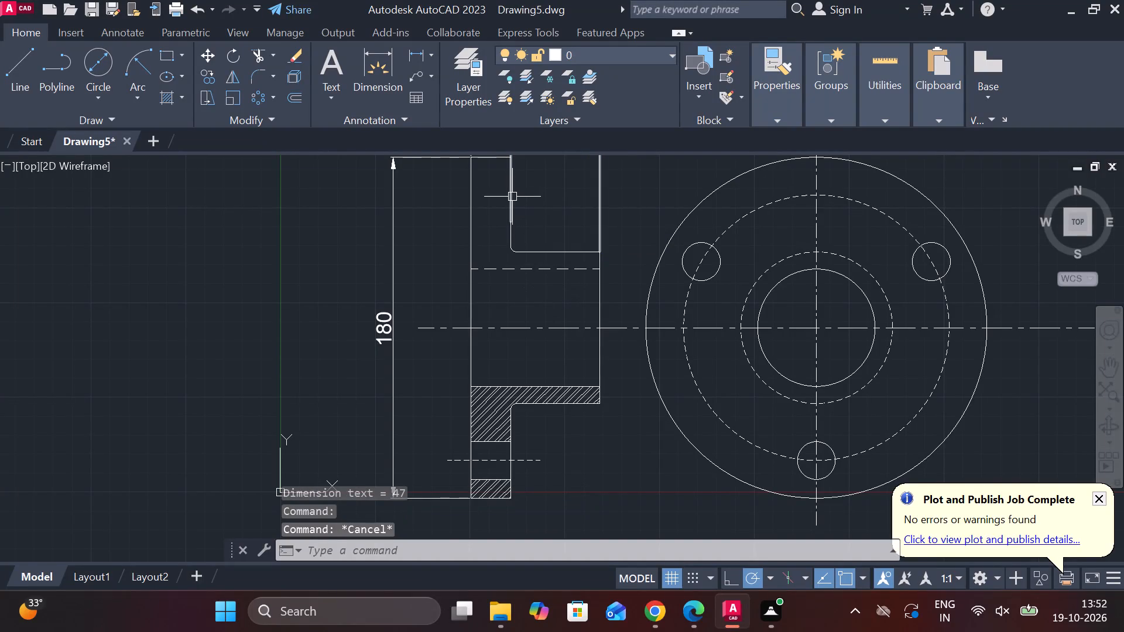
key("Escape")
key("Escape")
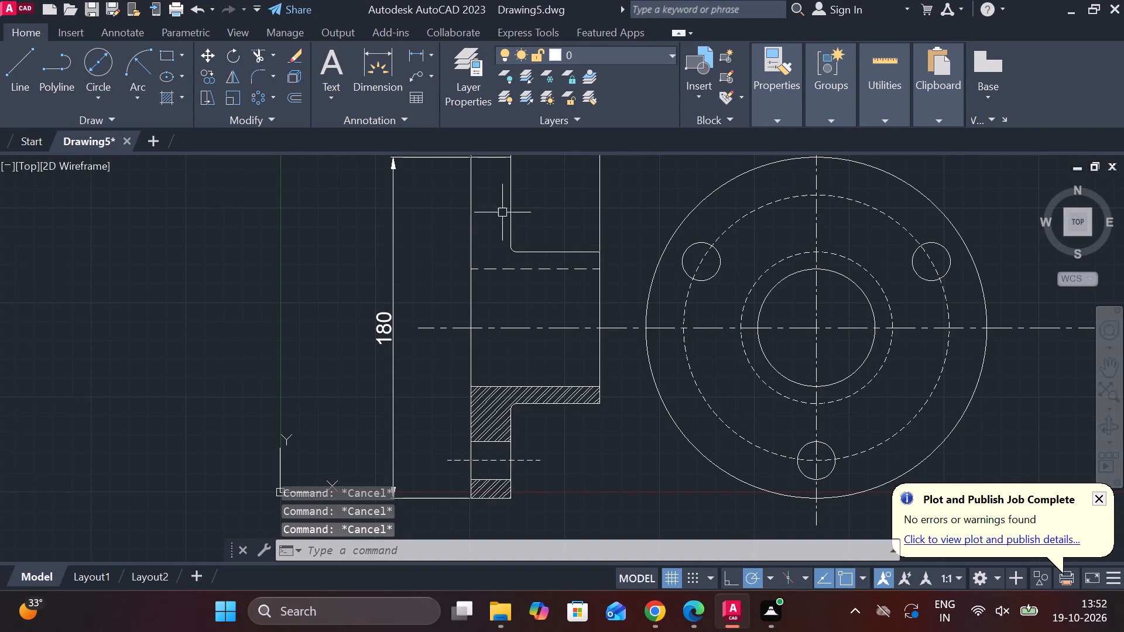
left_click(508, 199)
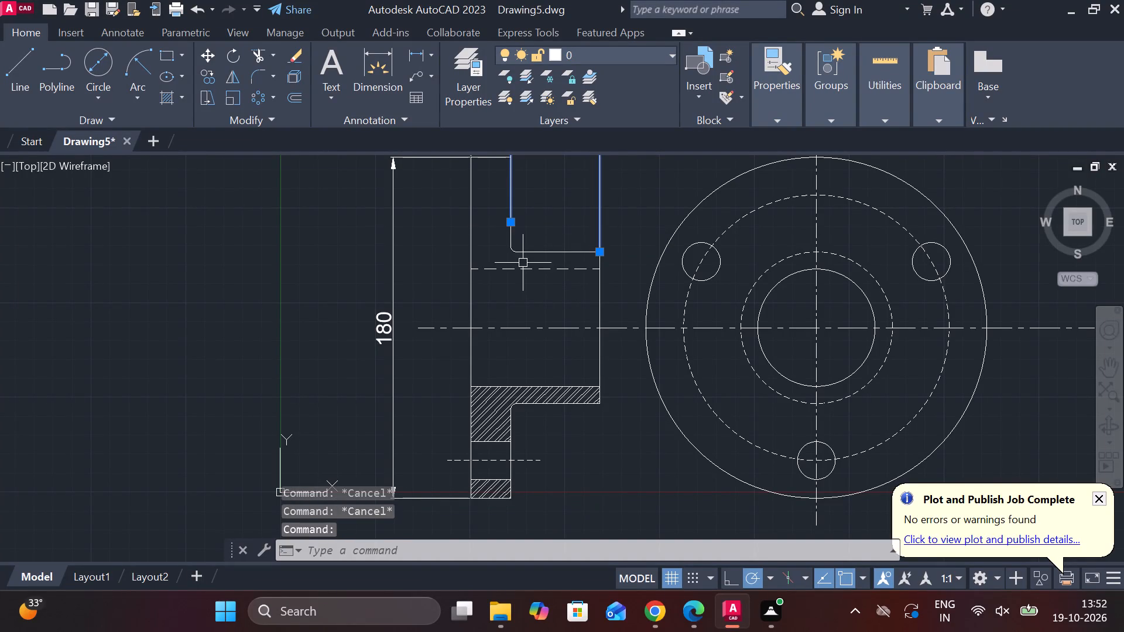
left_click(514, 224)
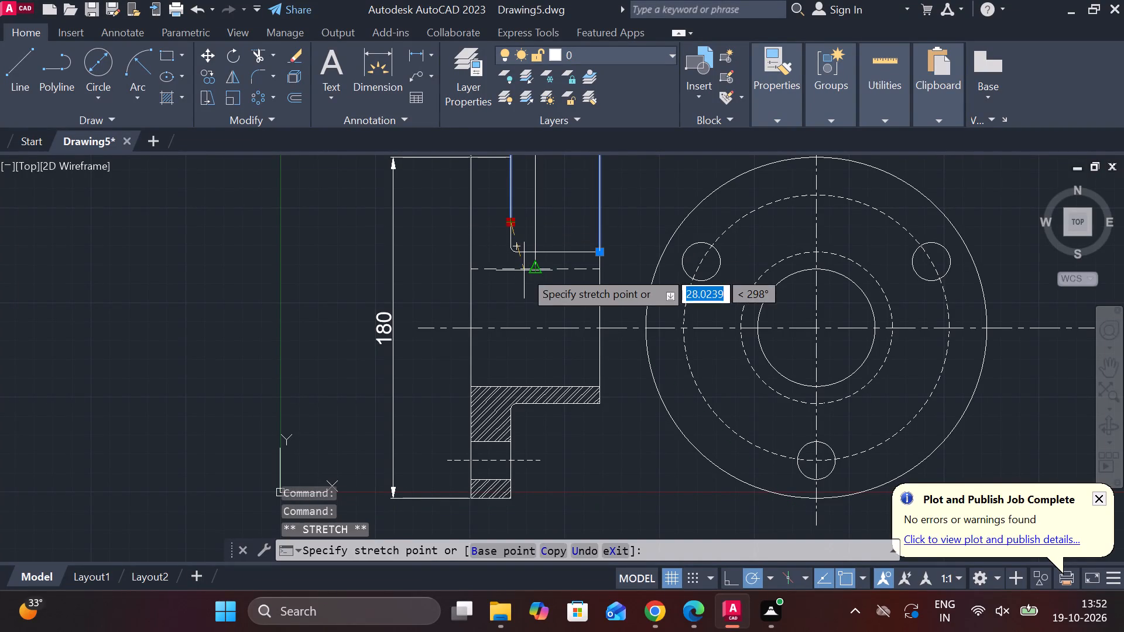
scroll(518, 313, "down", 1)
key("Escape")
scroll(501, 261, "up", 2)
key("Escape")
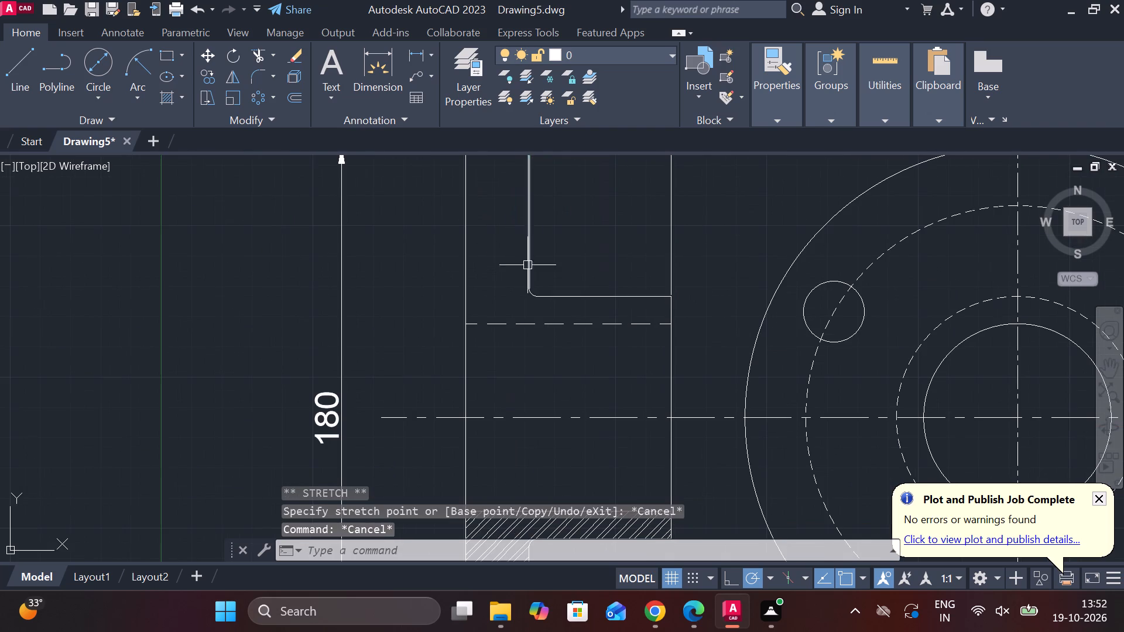
Lengthen the flange's inner vertical face line in the side view down past the dashed line to the horizontal centre line.
middle_click(534, 262)
double_click(527, 281)
scroll(544, 280, "up", 1)
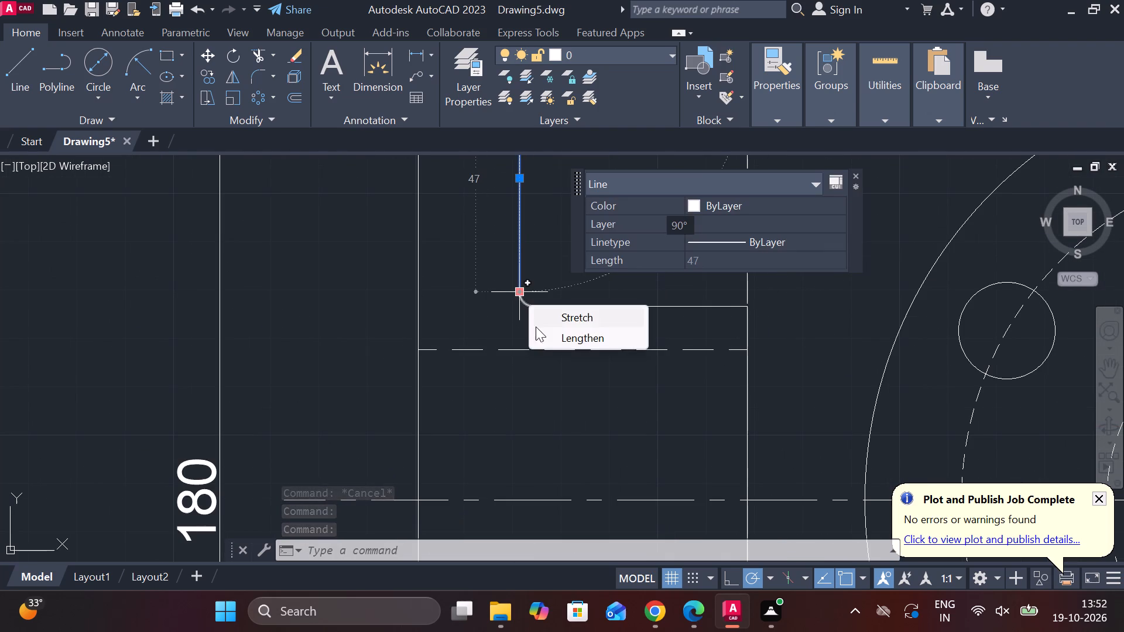
left_click(548, 331)
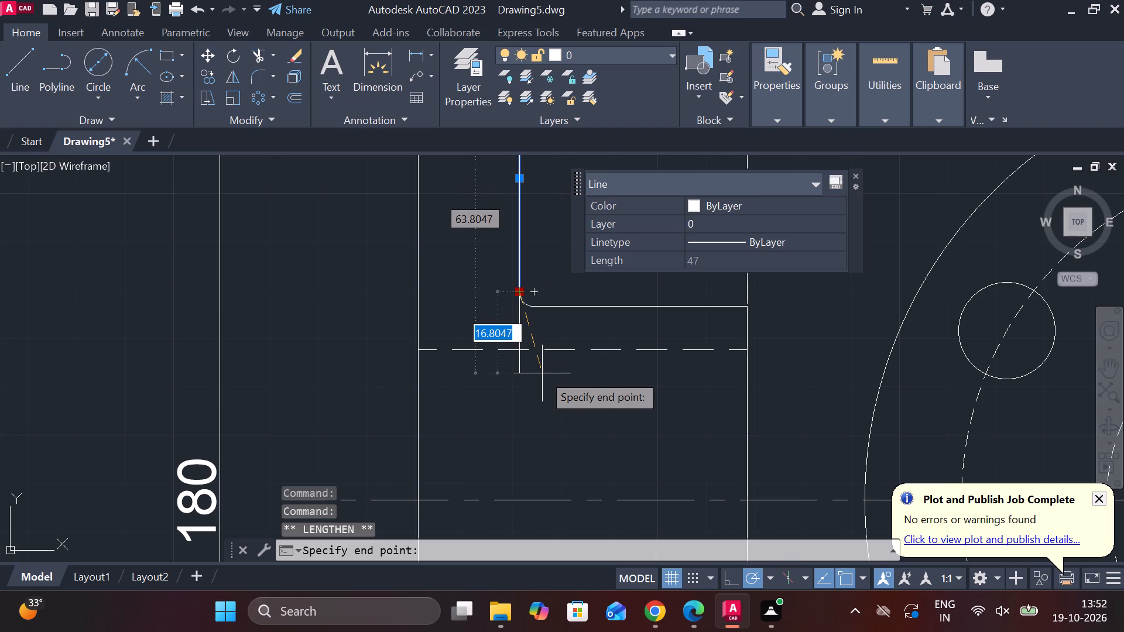
left_click(532, 351)
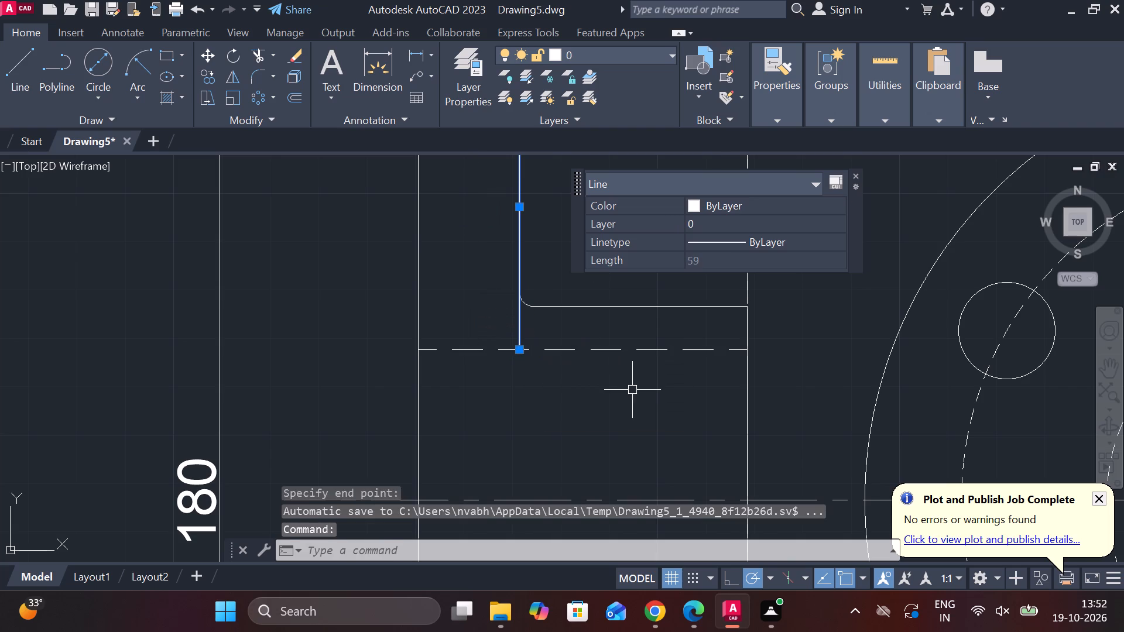
key("grave")
key("Escape")
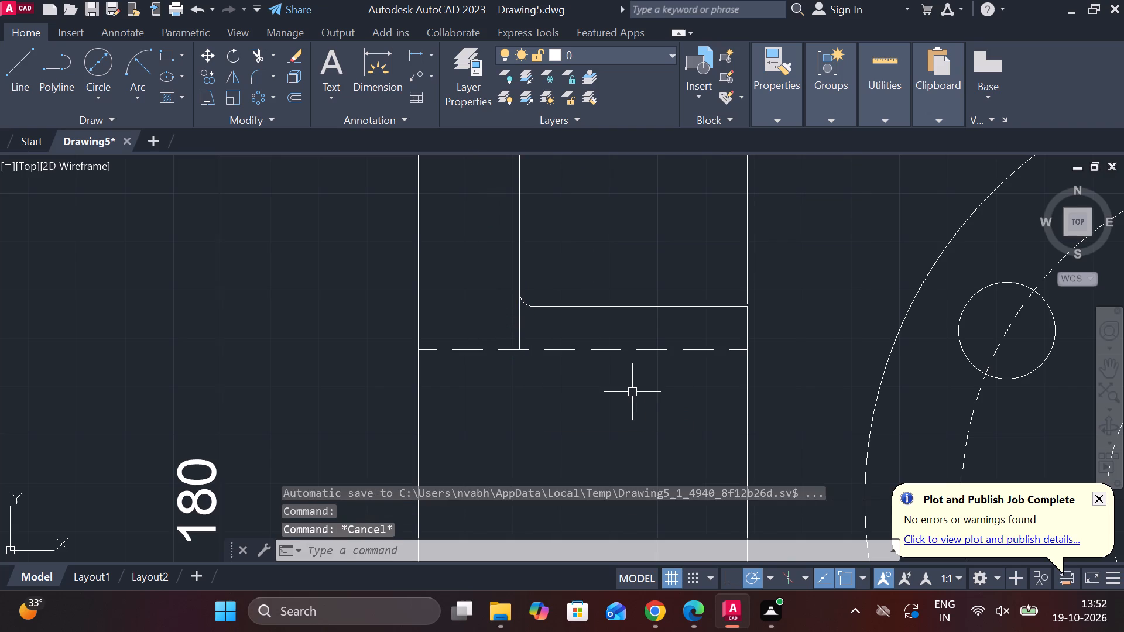
scroll(632, 392, "down", 1)
middle_click_drag(632, 392, 612, 348)
middle_click_drag(604, 338, 598, 338)
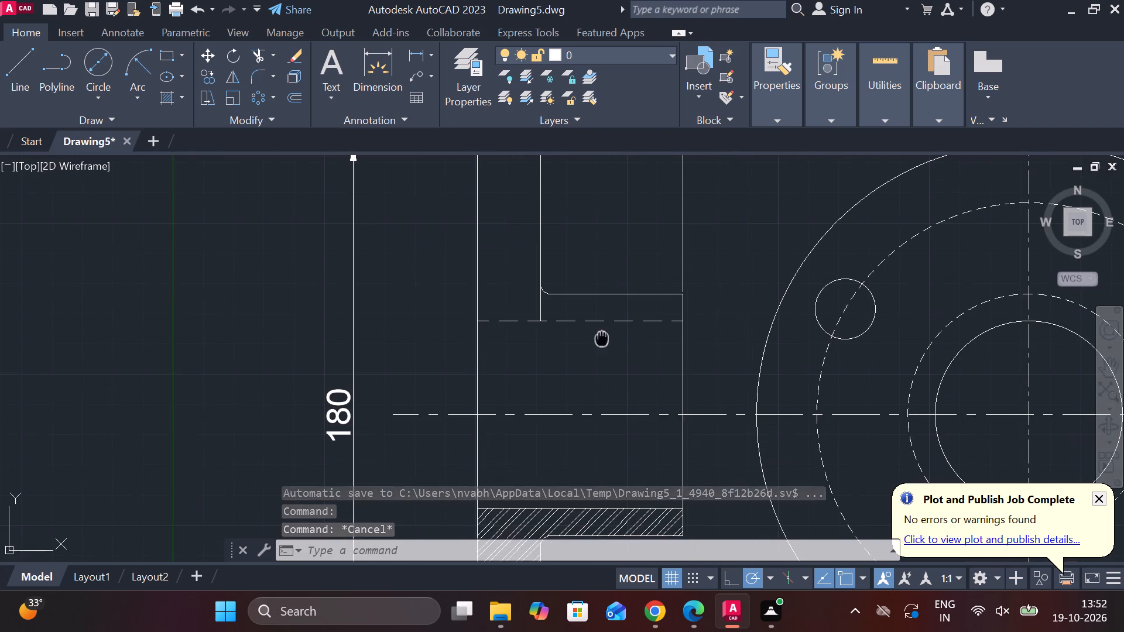
middle_click_drag(598, 338, 590, 321)
left_click(530, 286)
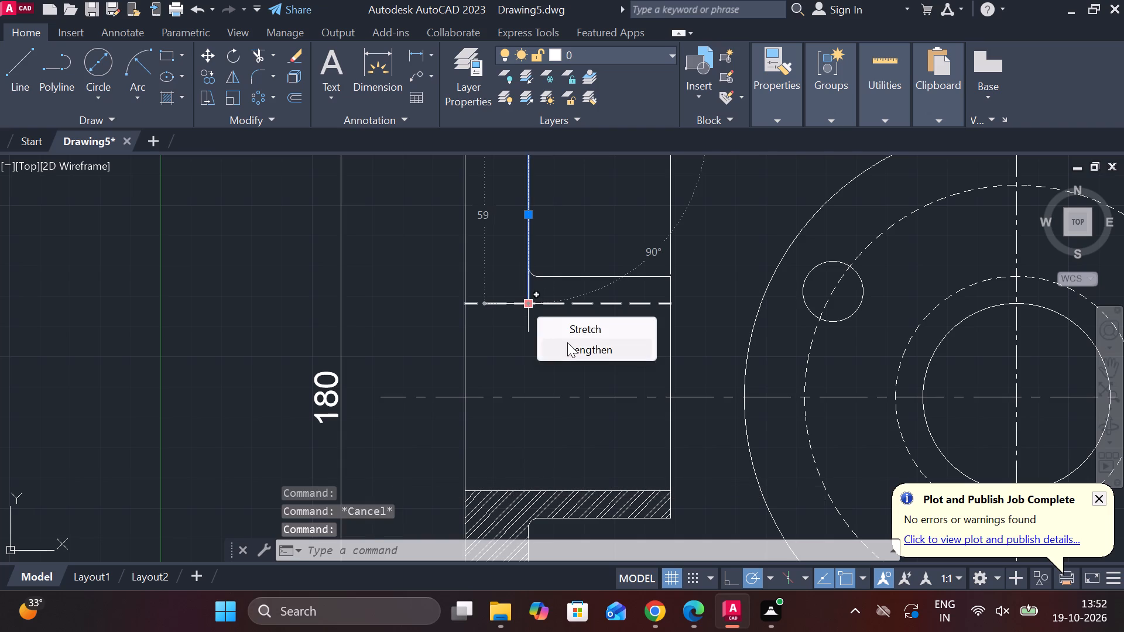
left_click(567, 342)
left_click(534, 397)
key("Escape")
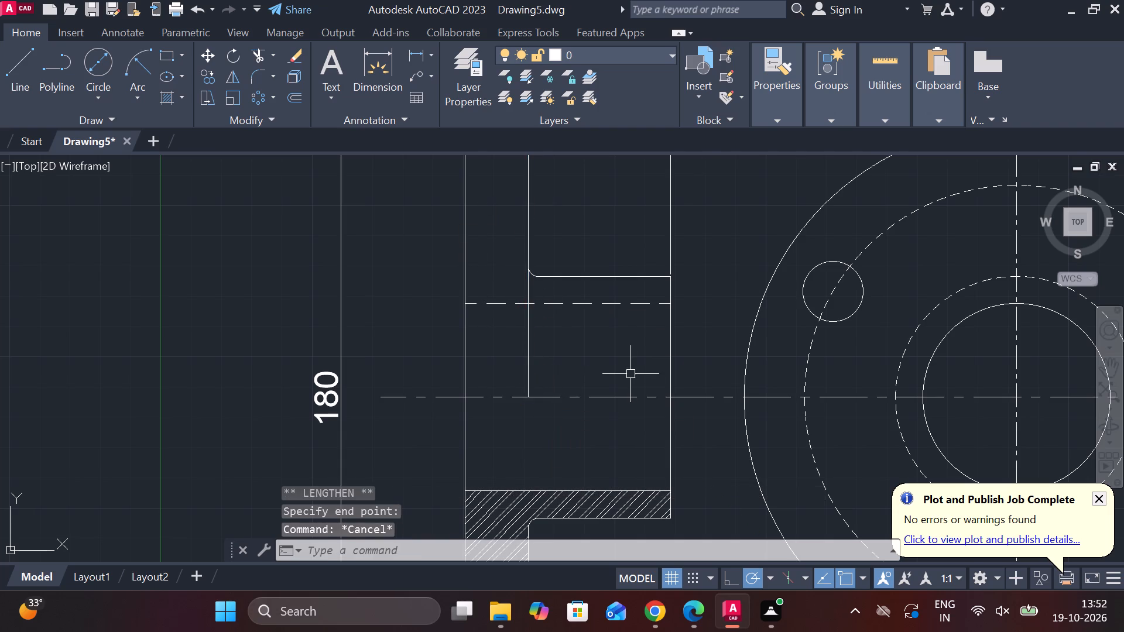
Add a diameter dimension to the dashed bolt circle, with its text placed outside the circular view at upper right.
scroll(630, 374, "down", 2)
middle_click_drag(649, 378, 533, 373)
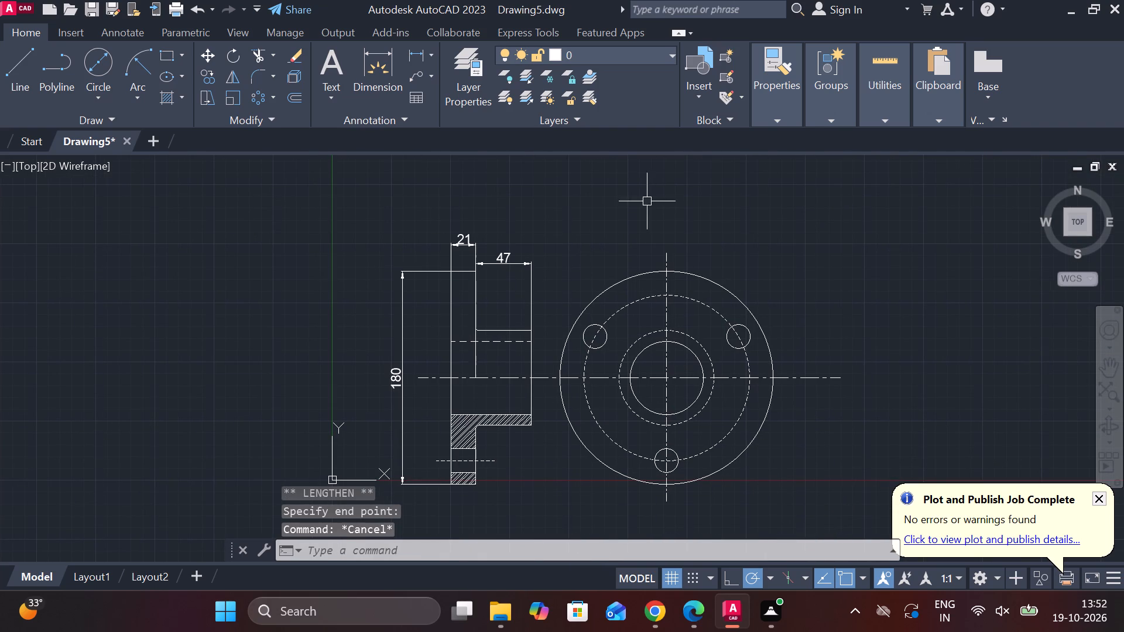
left_click(426, 56)
left_click(435, 57)
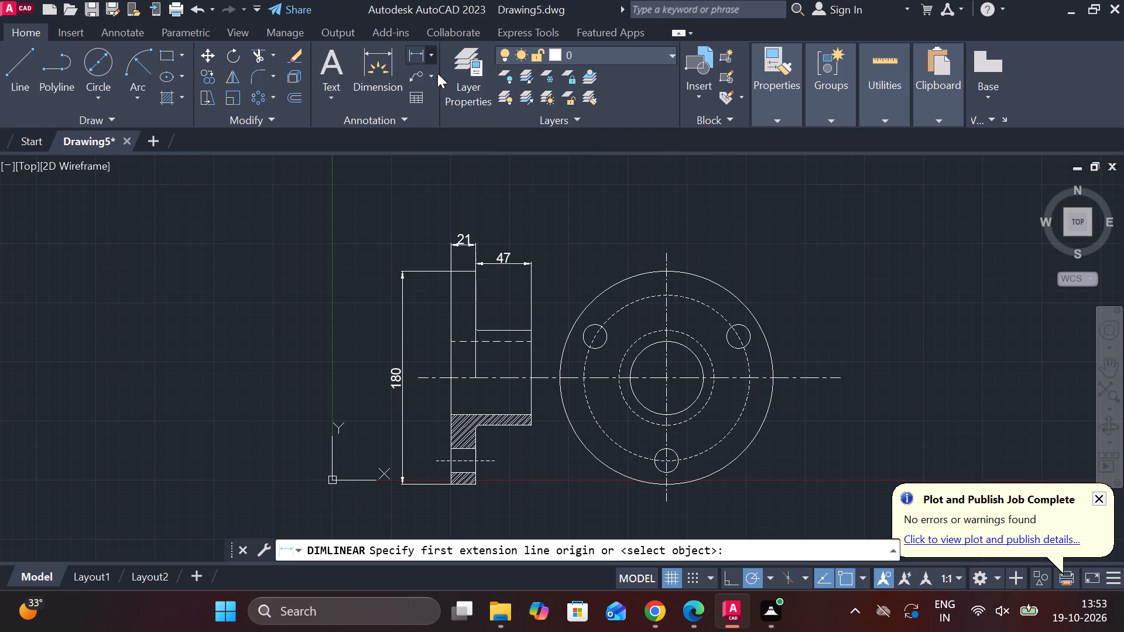
left_click(464, 268)
middle_click_drag(718, 304, 635, 304)
left_click(619, 307)
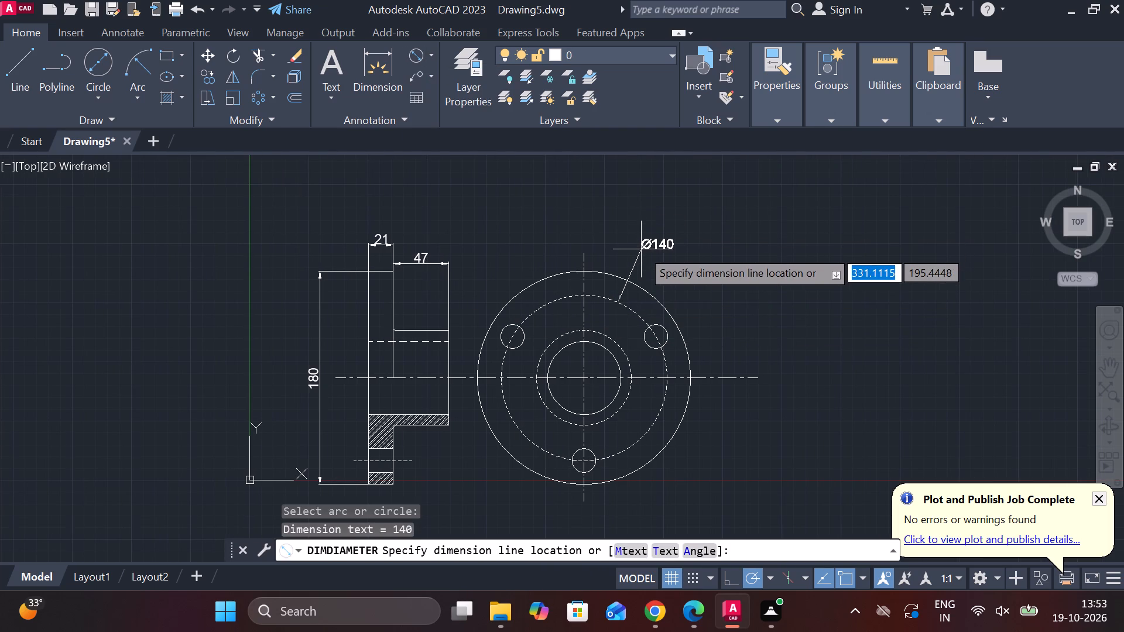
left_click(639, 255)
Add a diameter dimension to the bottom bolt hole, with its text placed outside the flange at lower right.
middle_click_drag(714, 271, 665, 217)
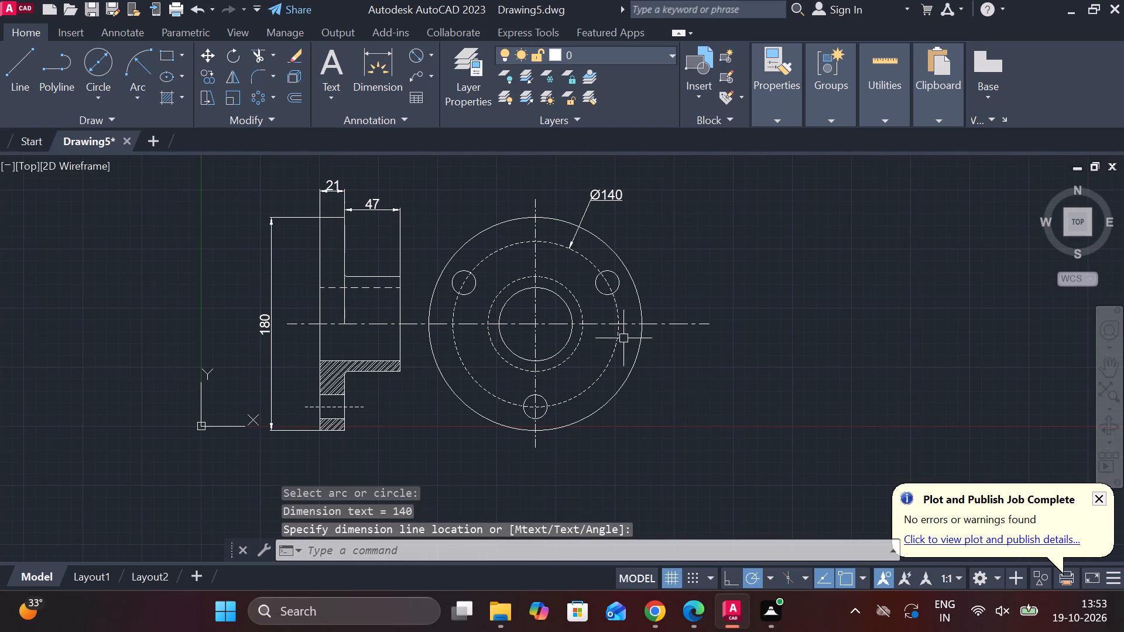
key("space")
left_click(547, 417)
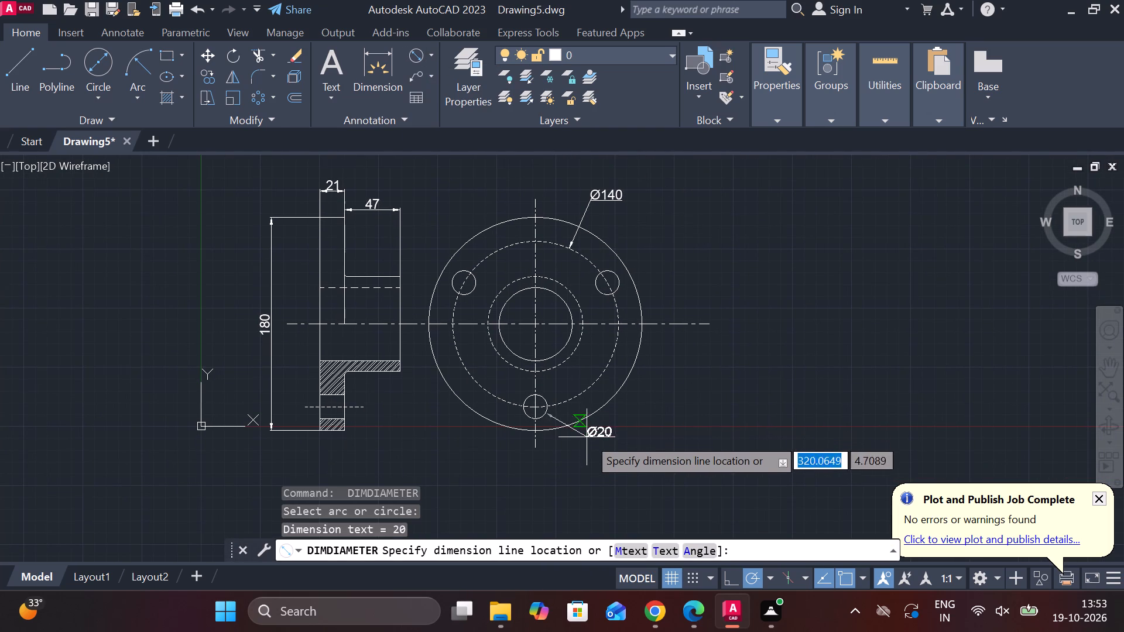
left_click(593, 444)
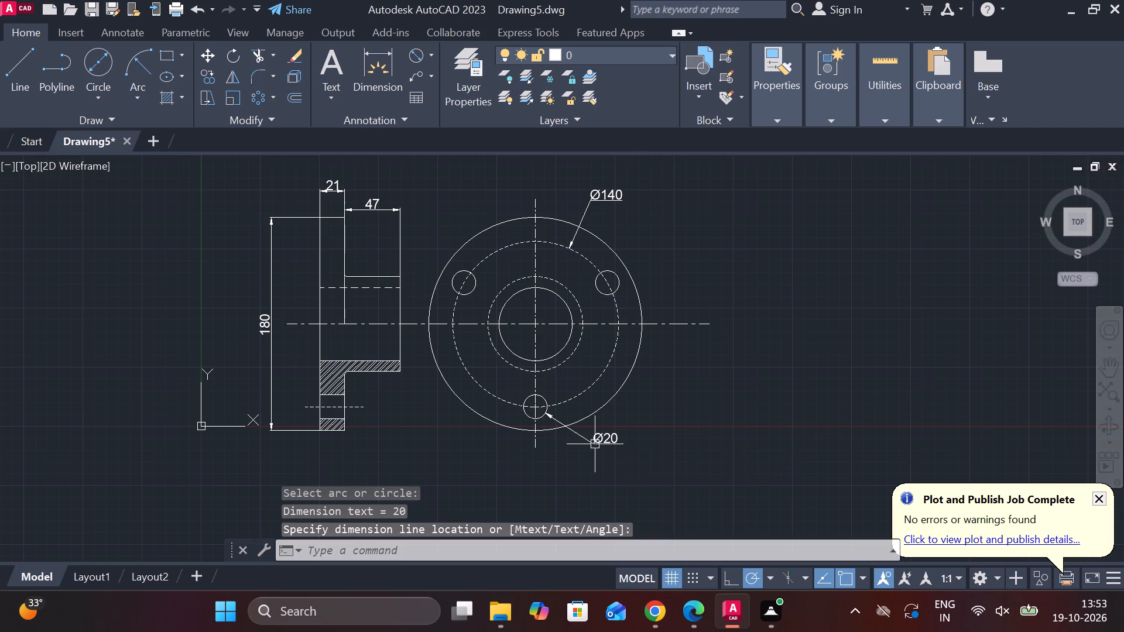
Edit the bottom bolt hole's diameter dimension text to read 3*Ø20.
scroll(600, 439, "up", 1)
triple_click(599, 438)
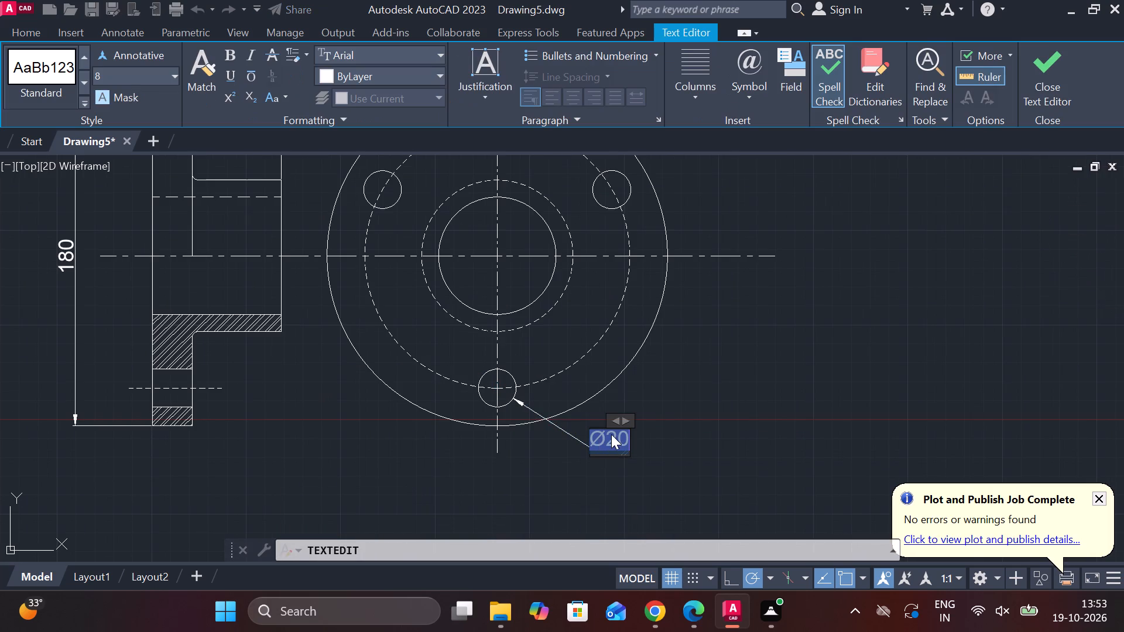
key("Escape")
left_click(601, 432)
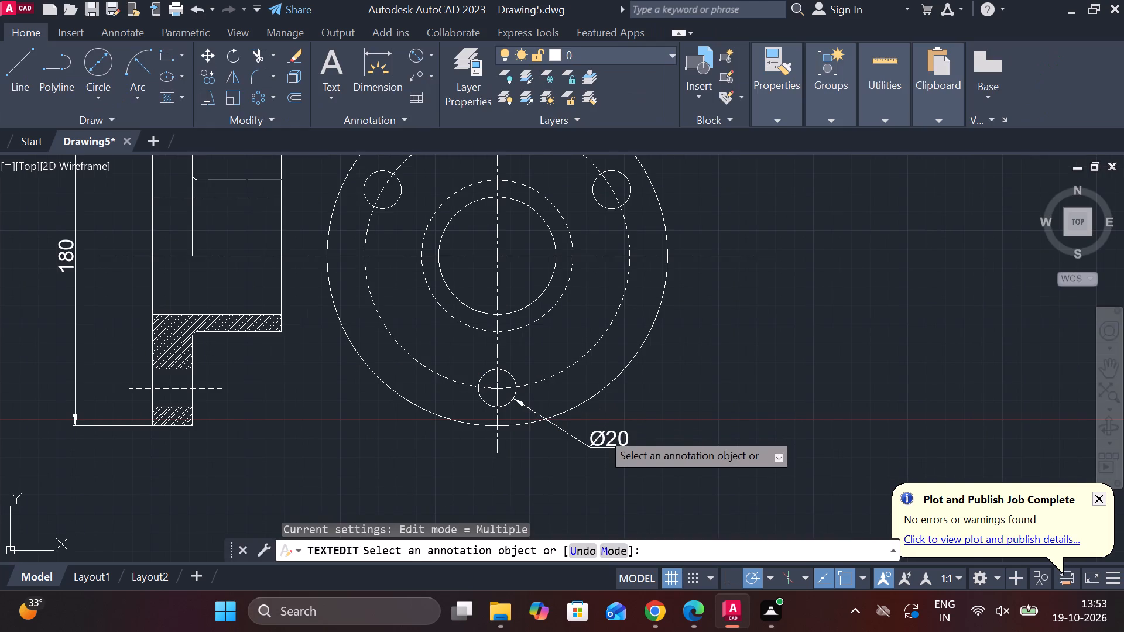
key("3")
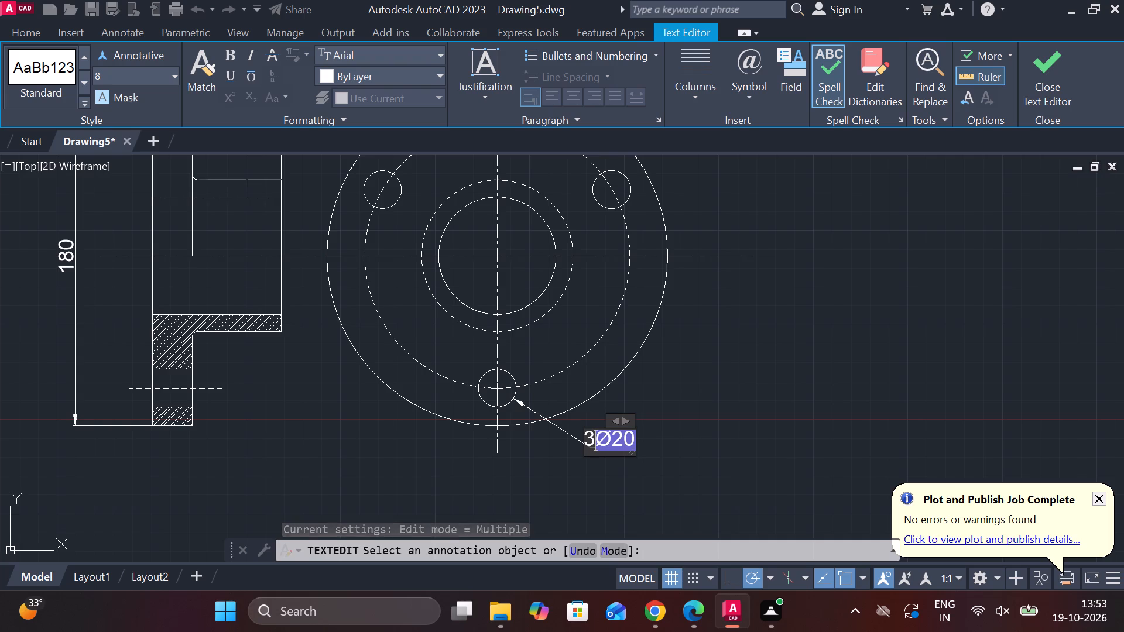
key("BackSpace")
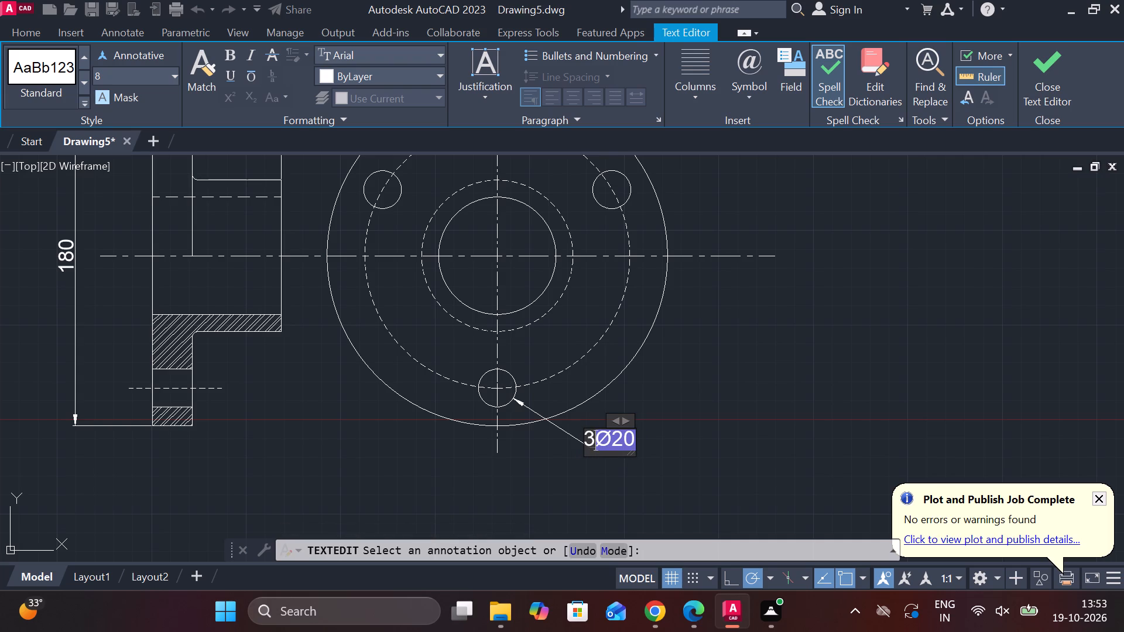
key("shift+asterisk")
left_click(1044, 47)
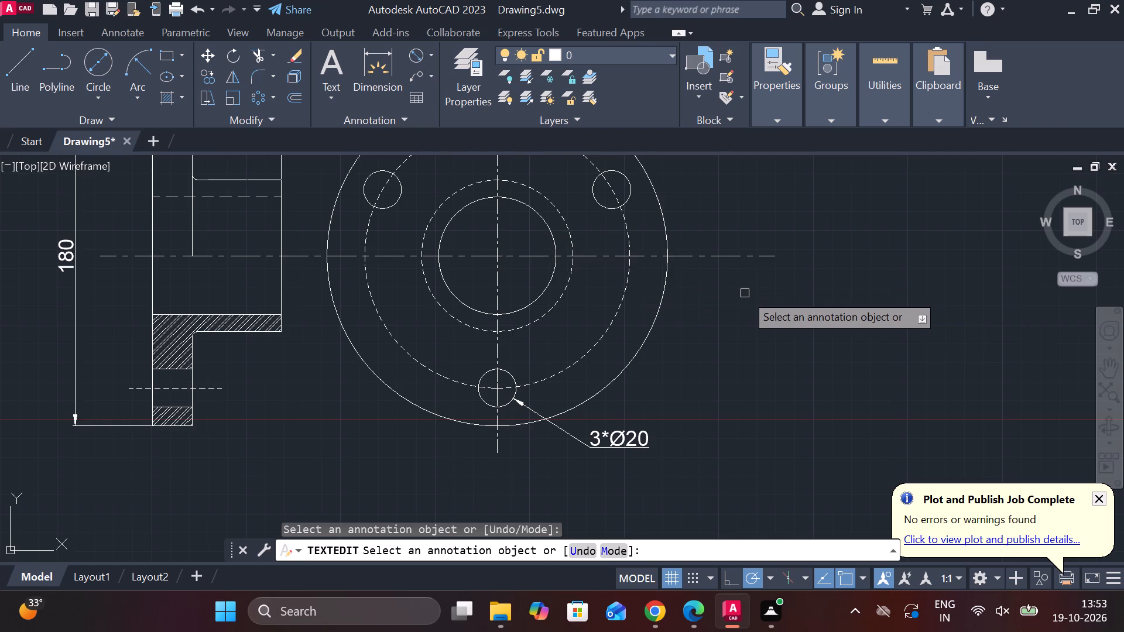
scroll(738, 308, "down", 1)
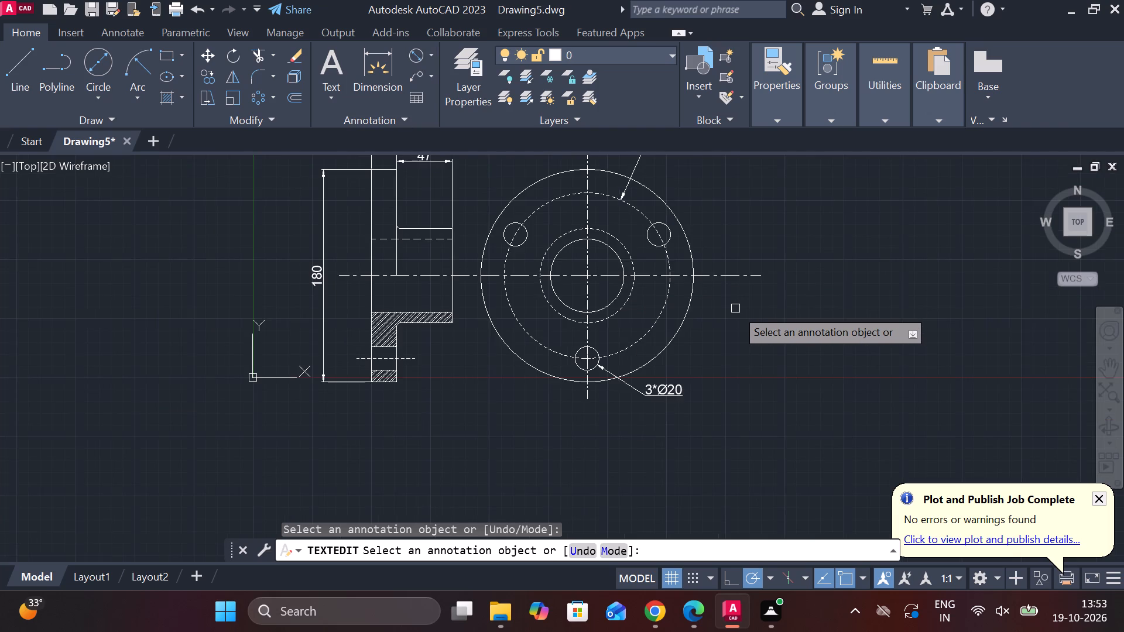
scroll(735, 308, "down", 1)
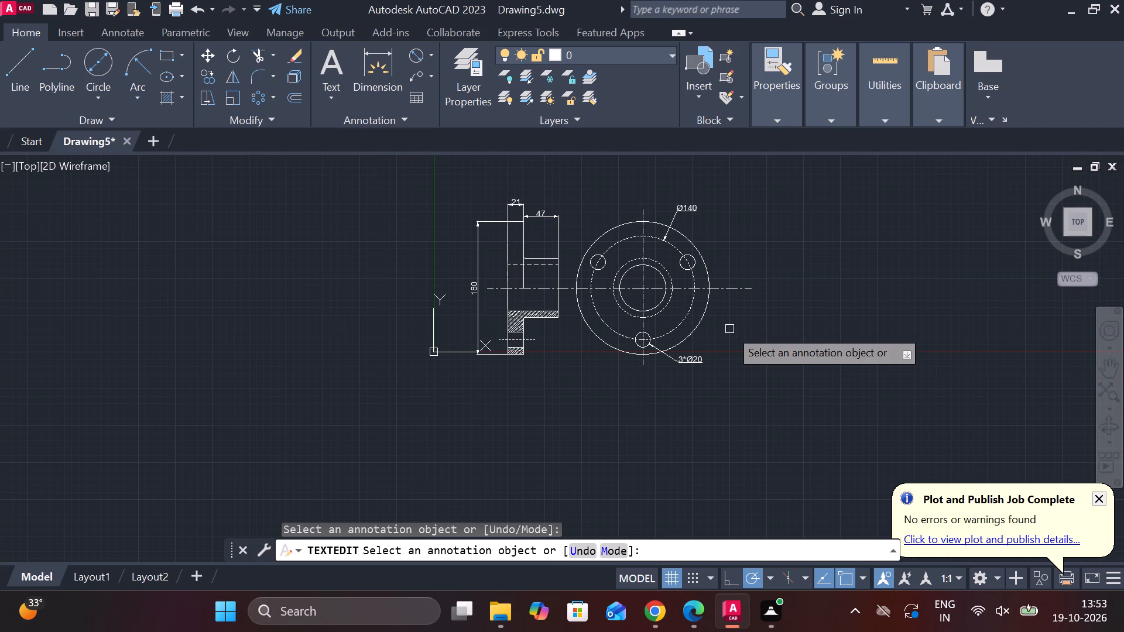
key("Escape")
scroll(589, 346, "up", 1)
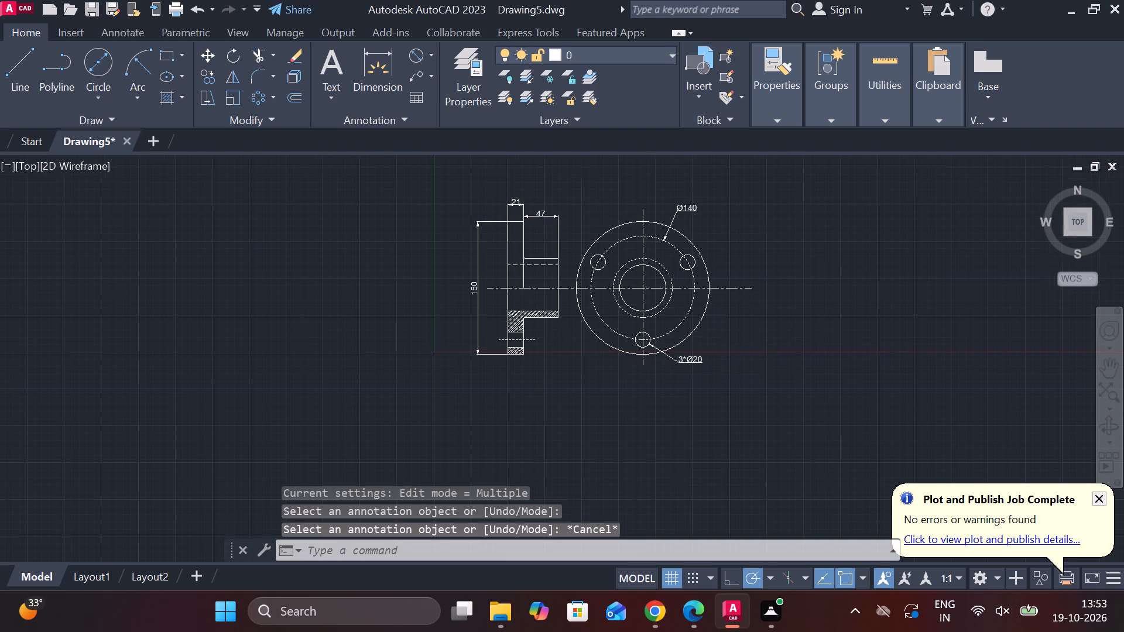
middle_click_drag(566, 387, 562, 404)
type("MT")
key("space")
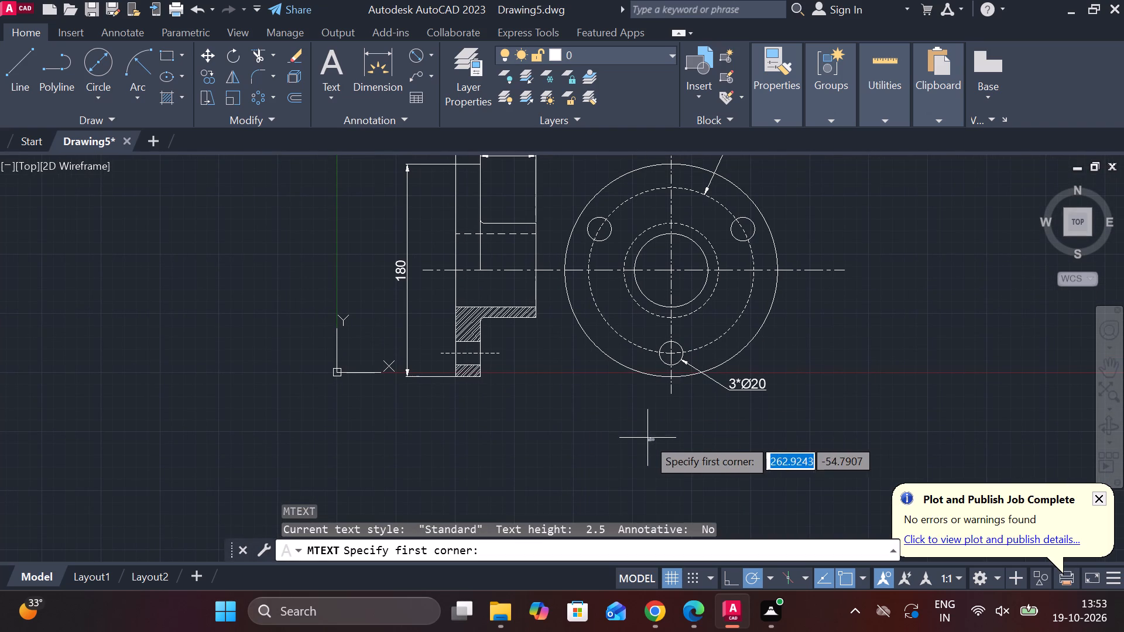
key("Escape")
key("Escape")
Add the multiline text note "GLAND-1 No (BRASS)" at text height 7, centred below the two views.
type("MT")
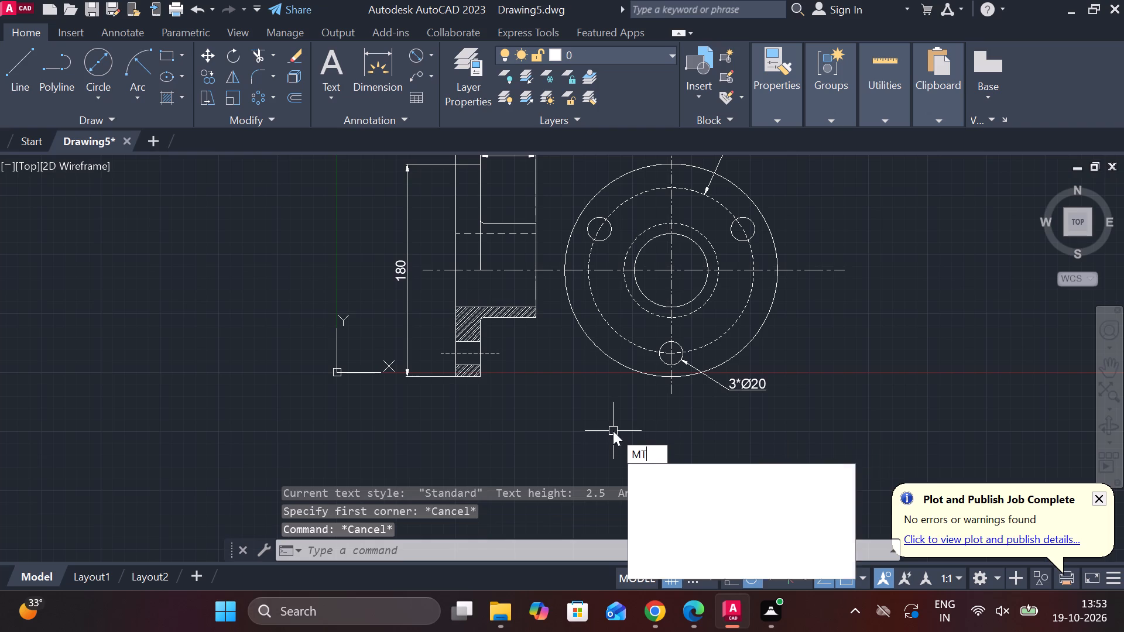
key("space")
left_click(532, 406)
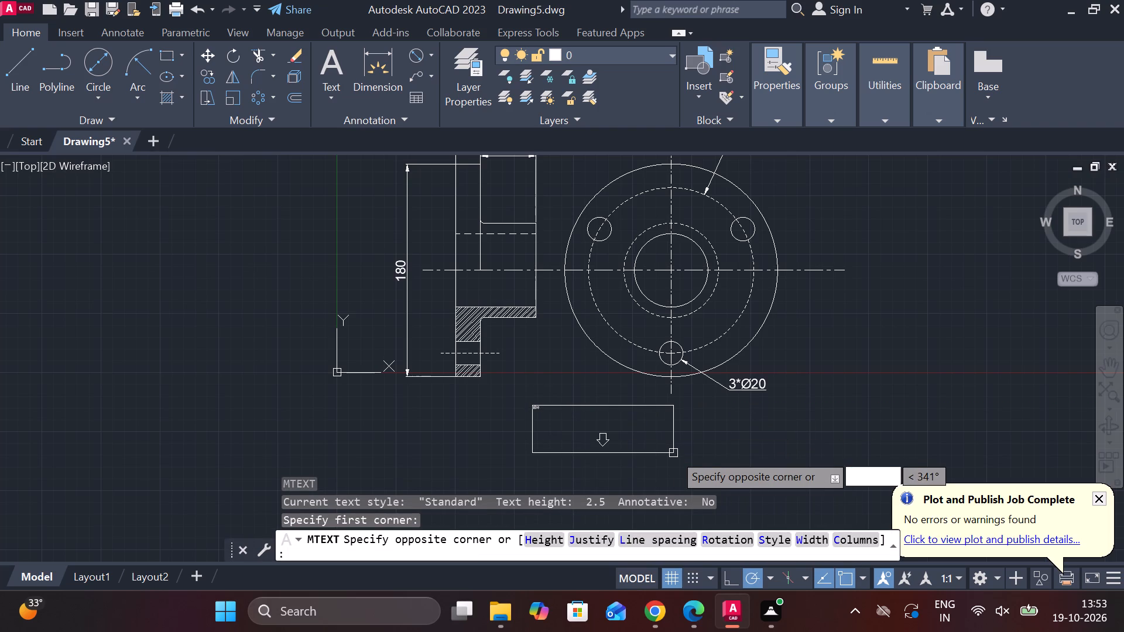
left_click(671, 445)
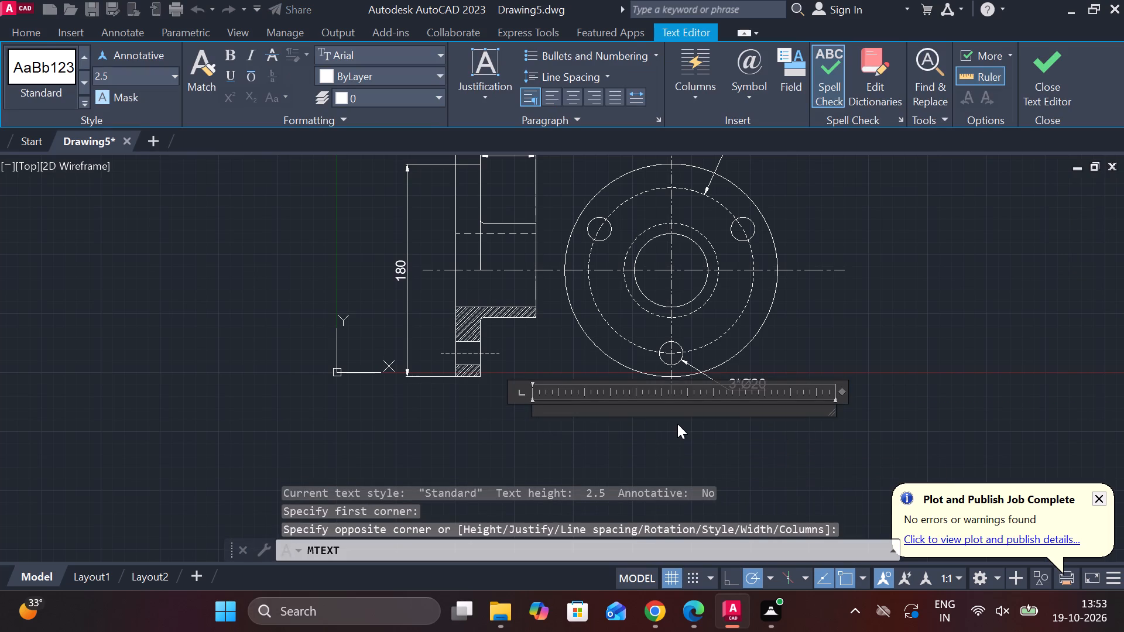
left_click(171, 70)
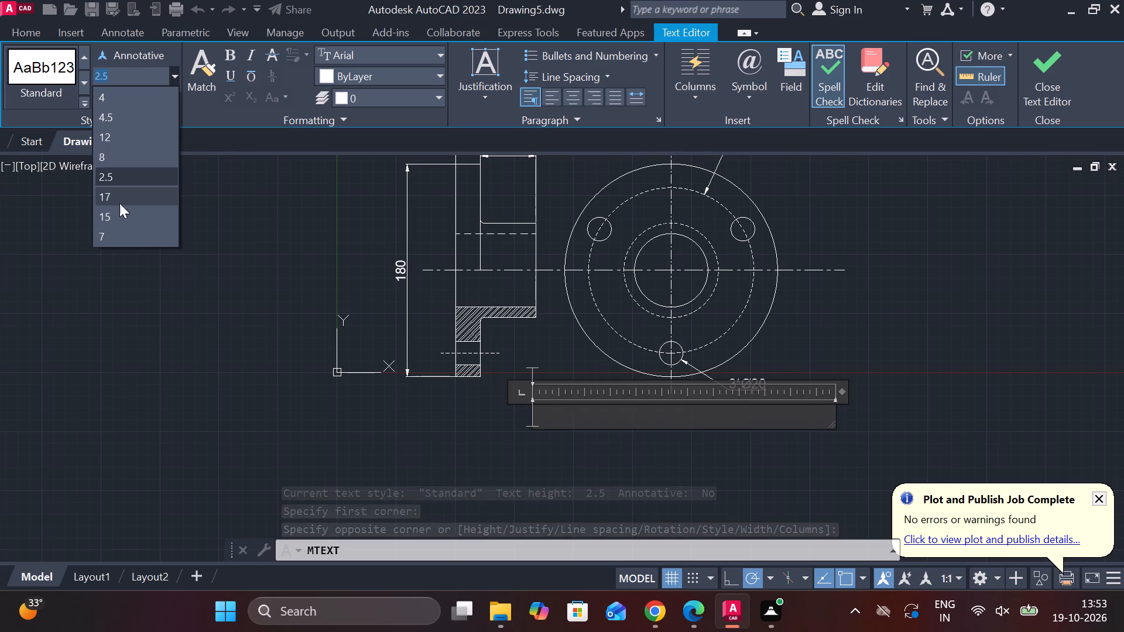
left_click(107, 235)
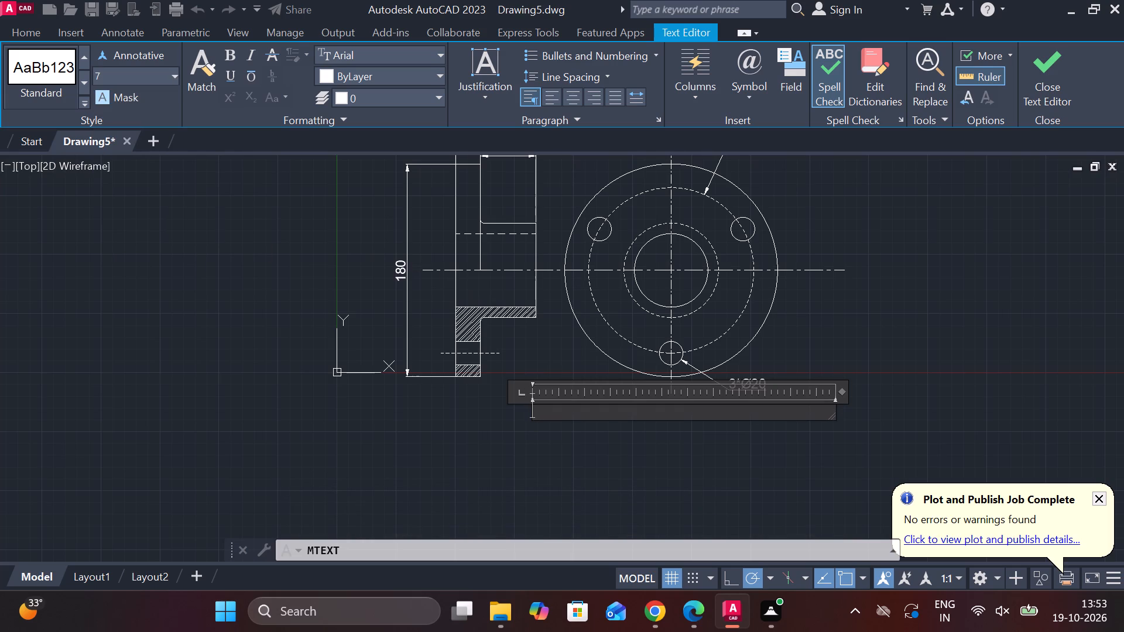
type("GLAND")
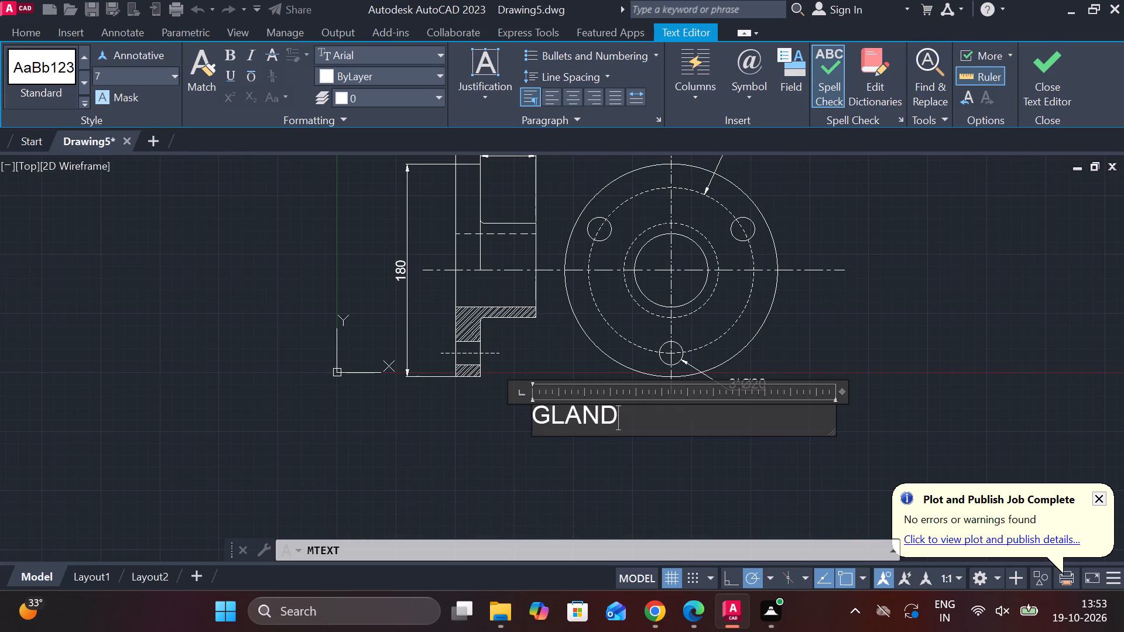
key("minus")
key("1")
key("space")
type("NO")
key("BackSpace")
key("o")
key("space")
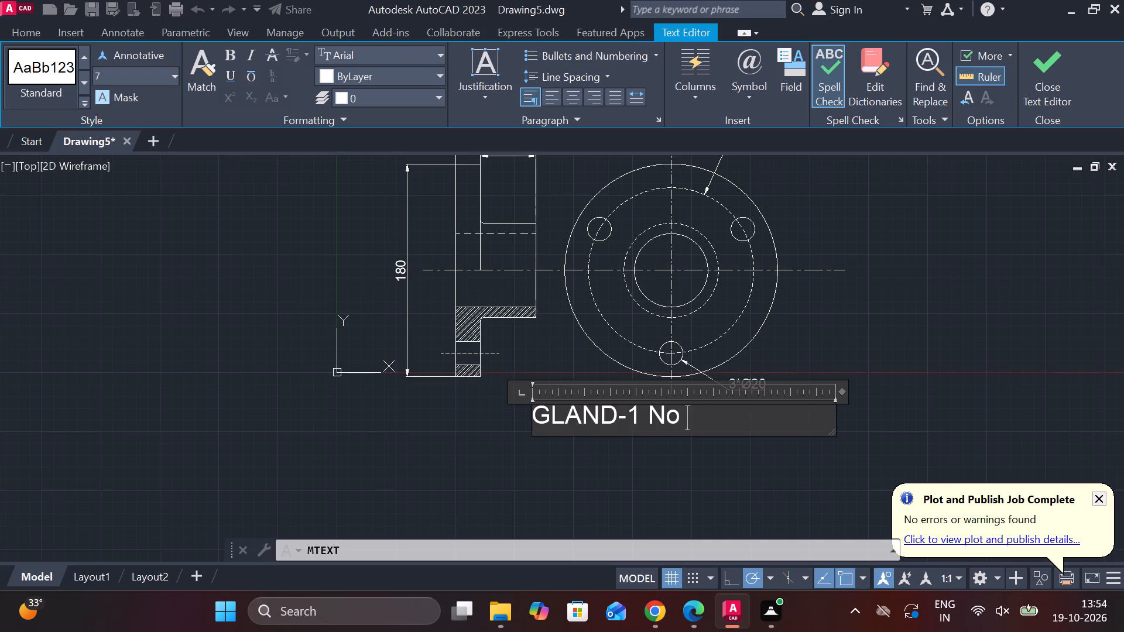
key("shift+parenleft")
type("brass")
key("BackSpace")
key("BackSpace")
key("BackSpace")
key("BackSpace")
key("BackSpace")
type("BRASS")
key("shift+parenright")
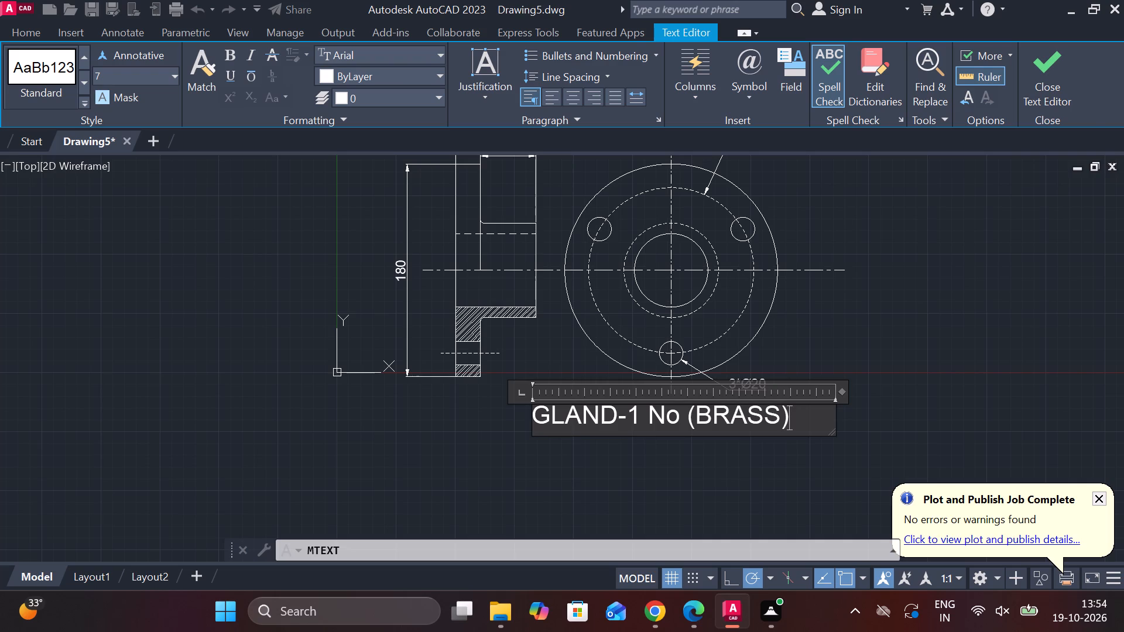
left_click(1048, 72)
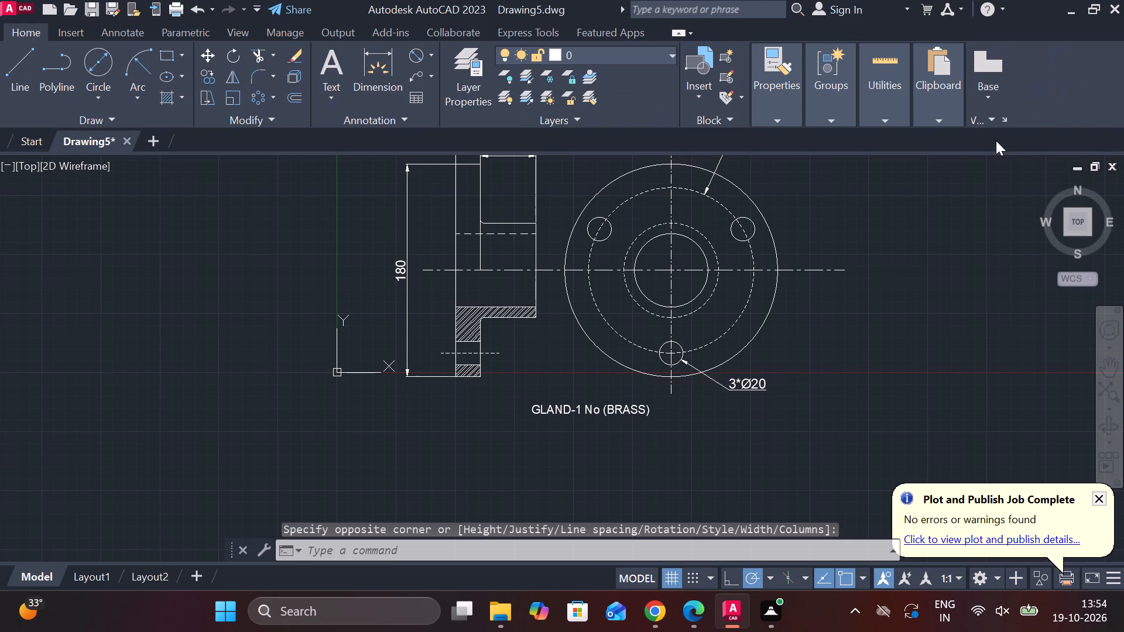
Set the text height of the "GLAND-1 No (BRASS)" note to 9.
scroll(708, 359, "down", 1)
scroll(668, 390, "up", 1)
double_click(627, 392)
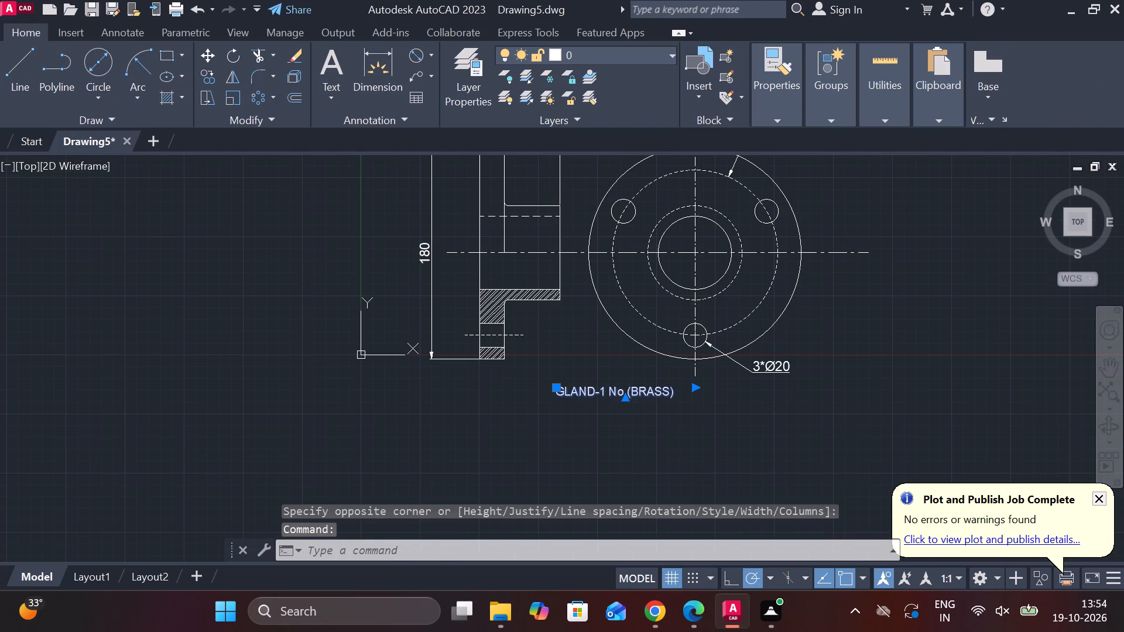
scroll(652, 392, "up", 2)
left_click_drag(723, 393, 403, 377)
left_click(571, 91)
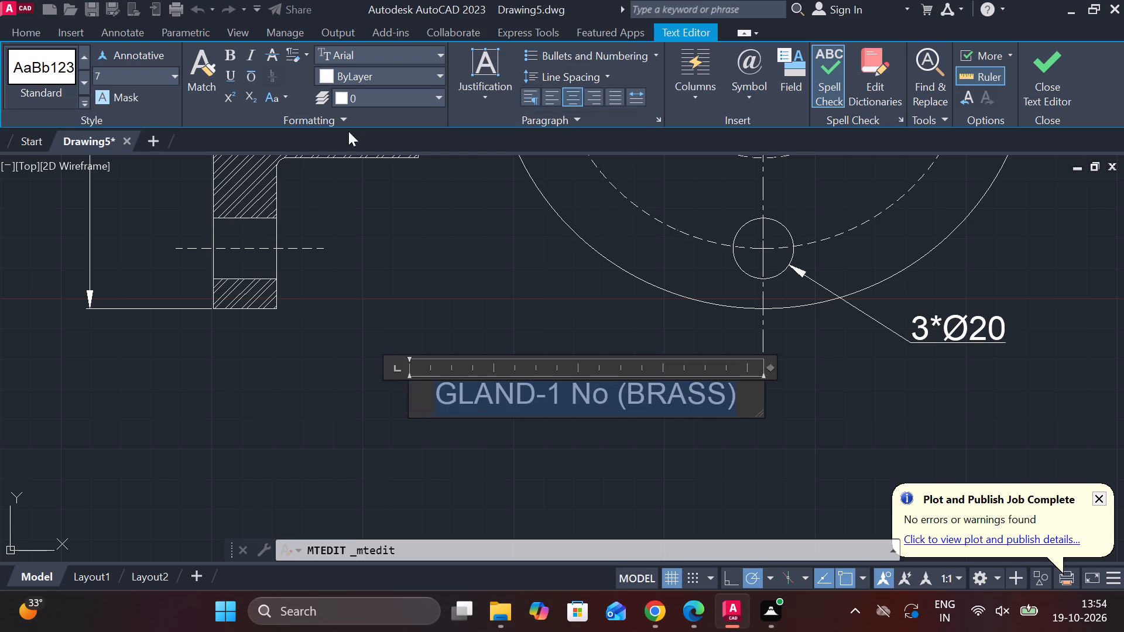
left_click(166, 75)
key("9")
key("Return")
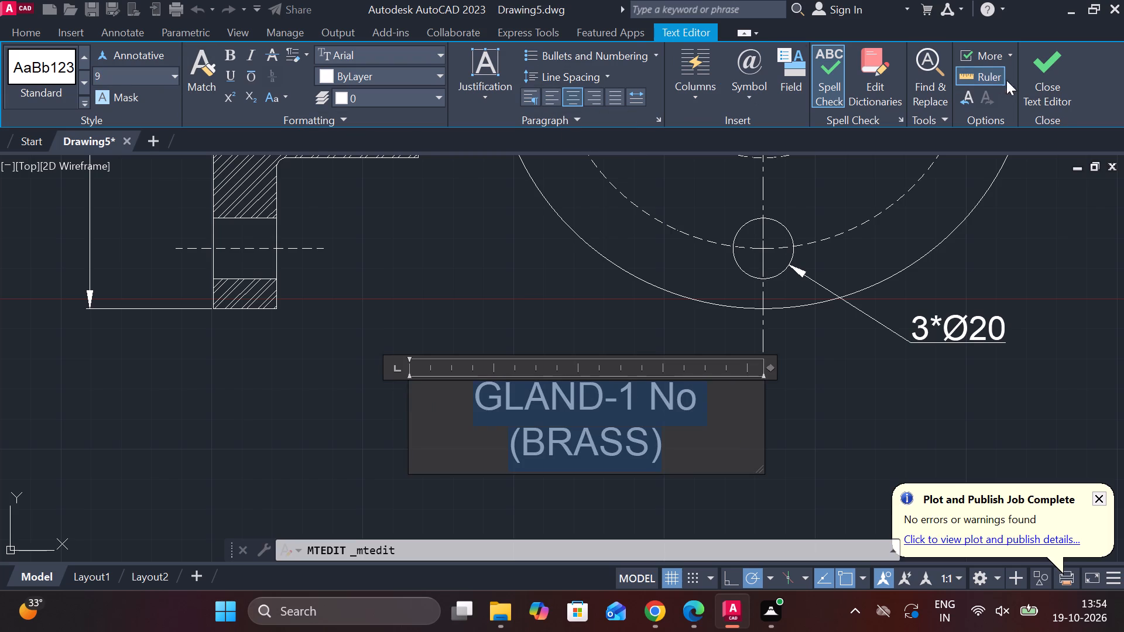
left_click(1049, 82)
Widen the gland note's text frame so that "GLAND-1 No (BRASS)" fits on a single line.
scroll(582, 526, "down", 1)
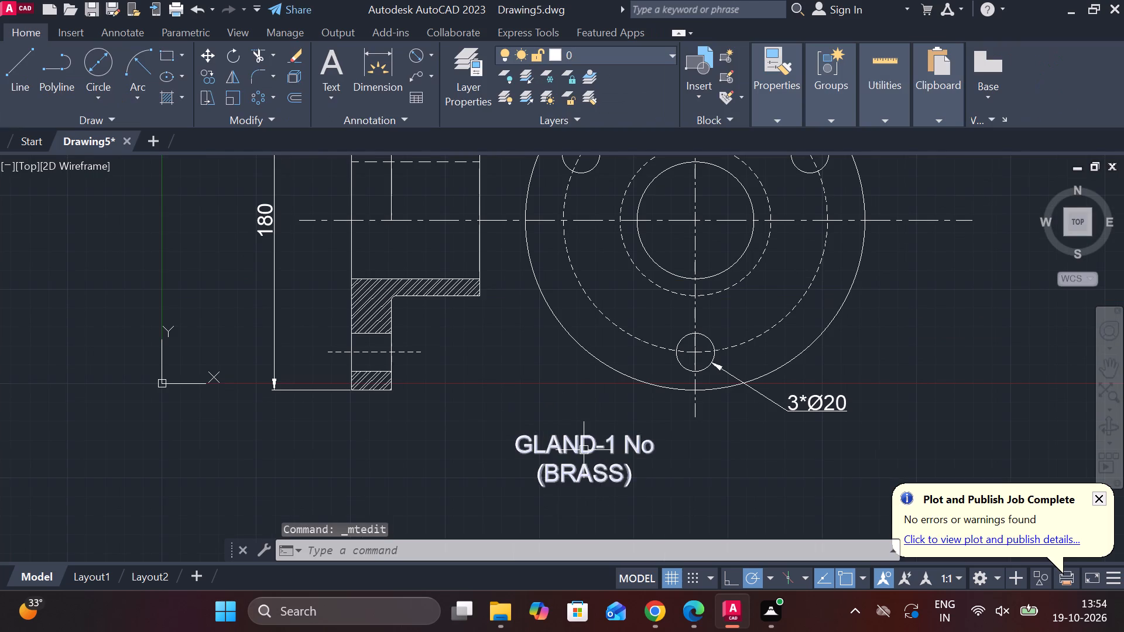
double_click(584, 450)
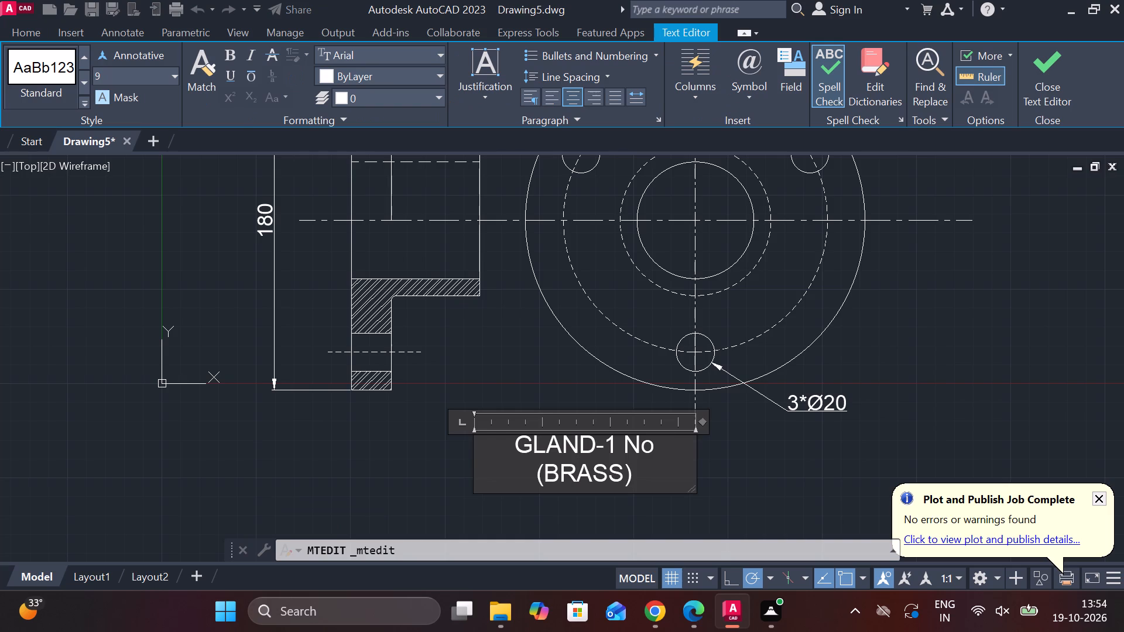
left_click_drag(693, 456, 727, 455)
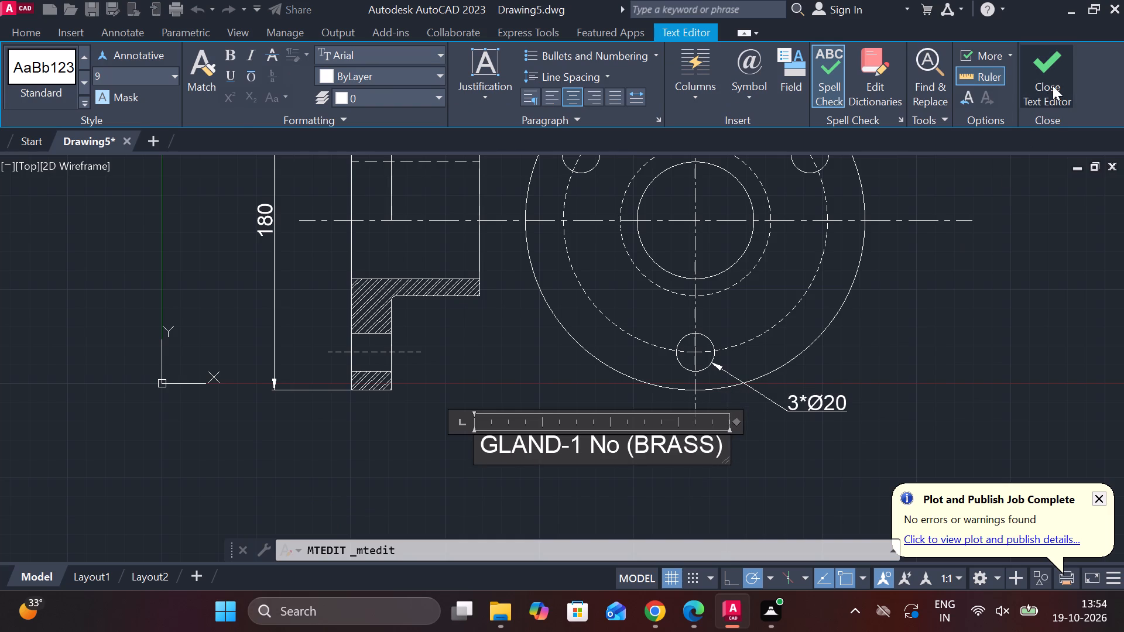
left_click(1061, 58)
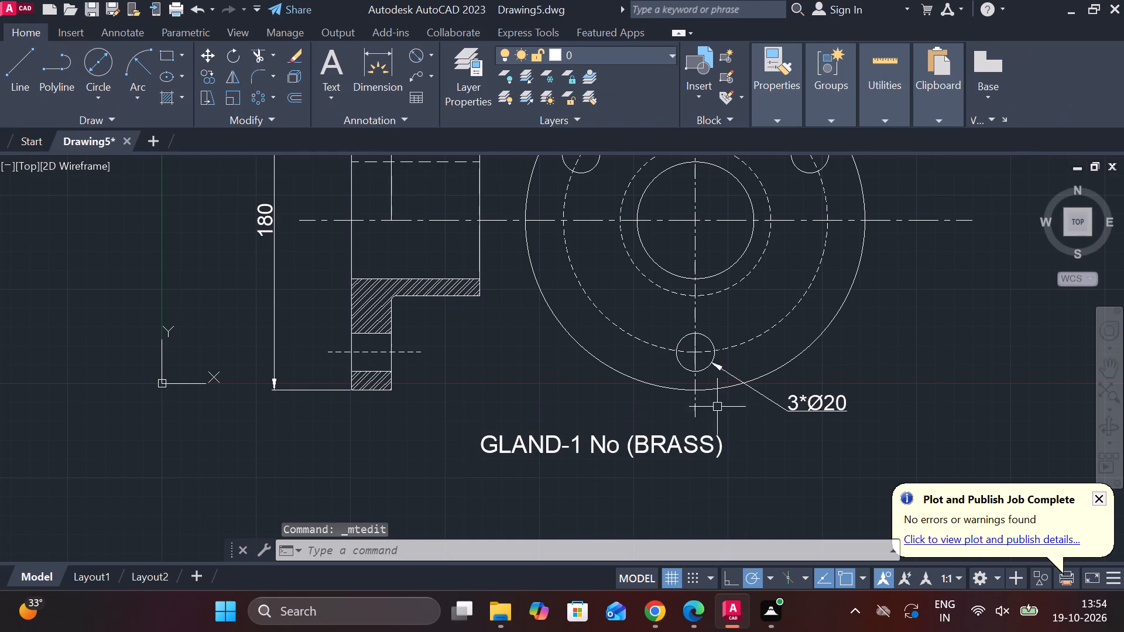
Move the "GLAND-1 No (BRASS)" note about 29 units to the left beneath the two views.
scroll(711, 400, "down", 2)
middle_click_drag(711, 400, 518, 428)
scroll(473, 450, "up", 1)
left_click(476, 439)
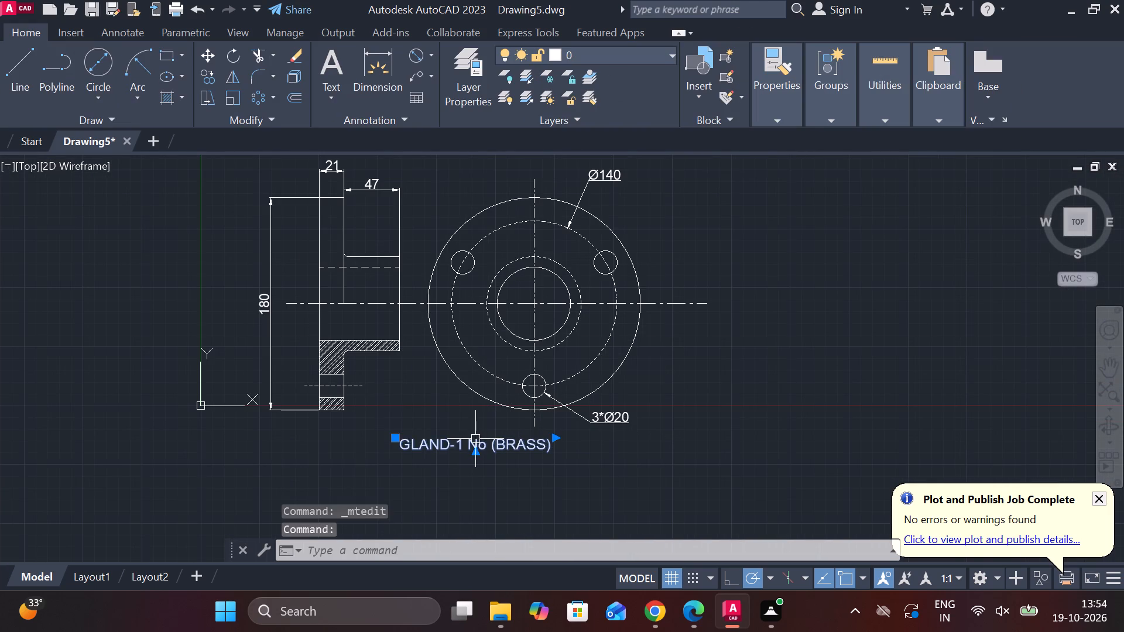
left_click(399, 438)
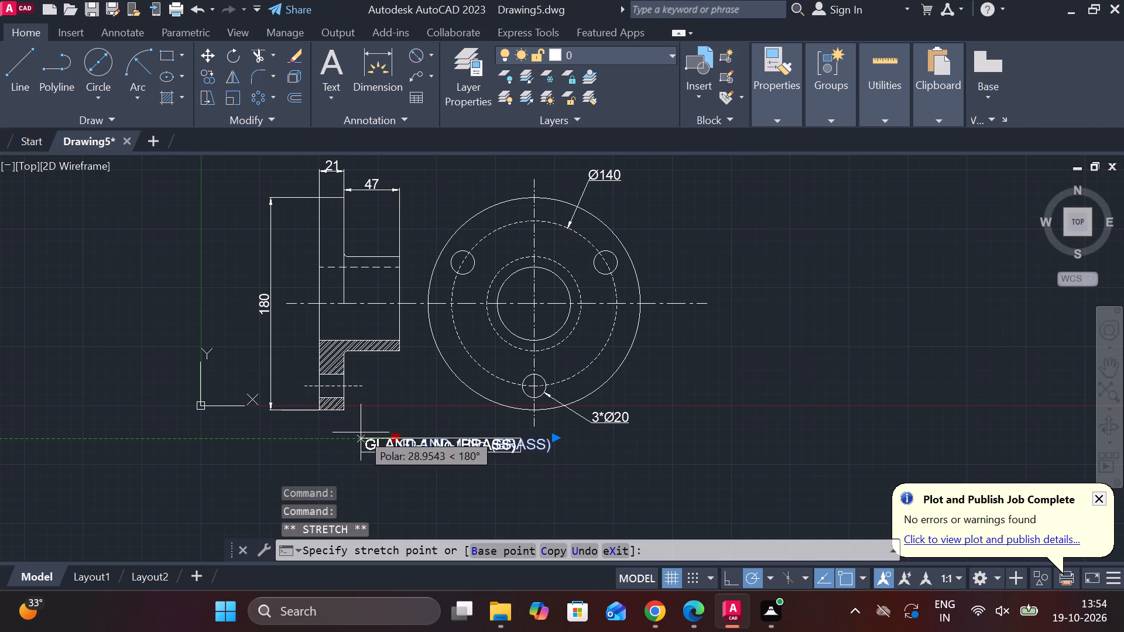
left_click(361, 432)
key("Escape")
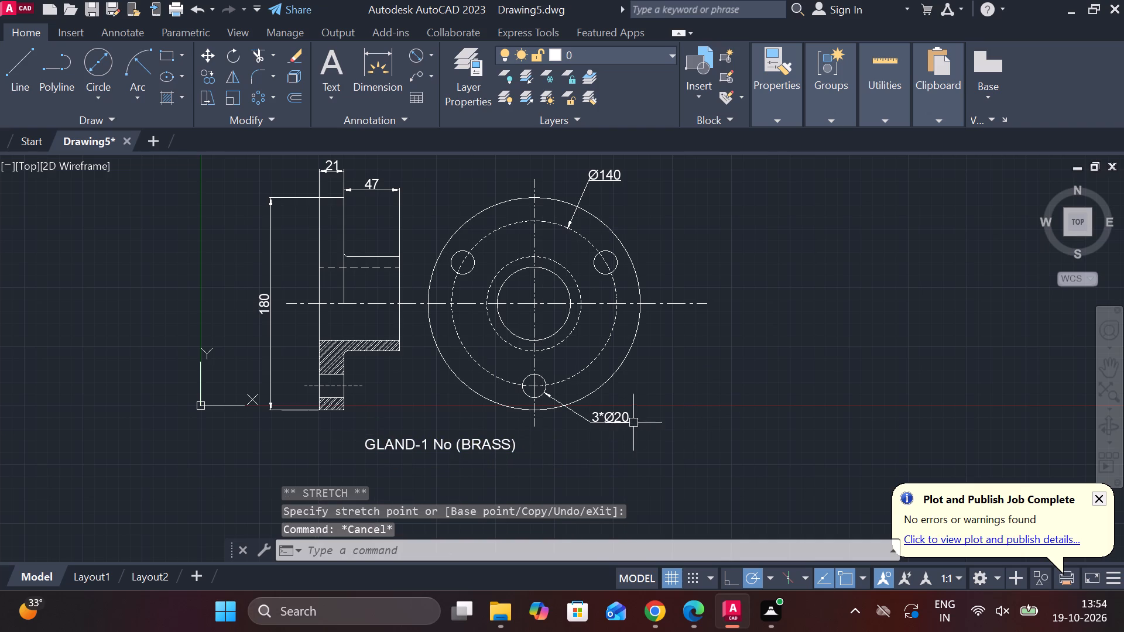
Raise the 47 dimension above the side view to line up with the 21 dimension line.
middle_click_drag(375, 220, 437, 275)
scroll(435, 238, "up", 2)
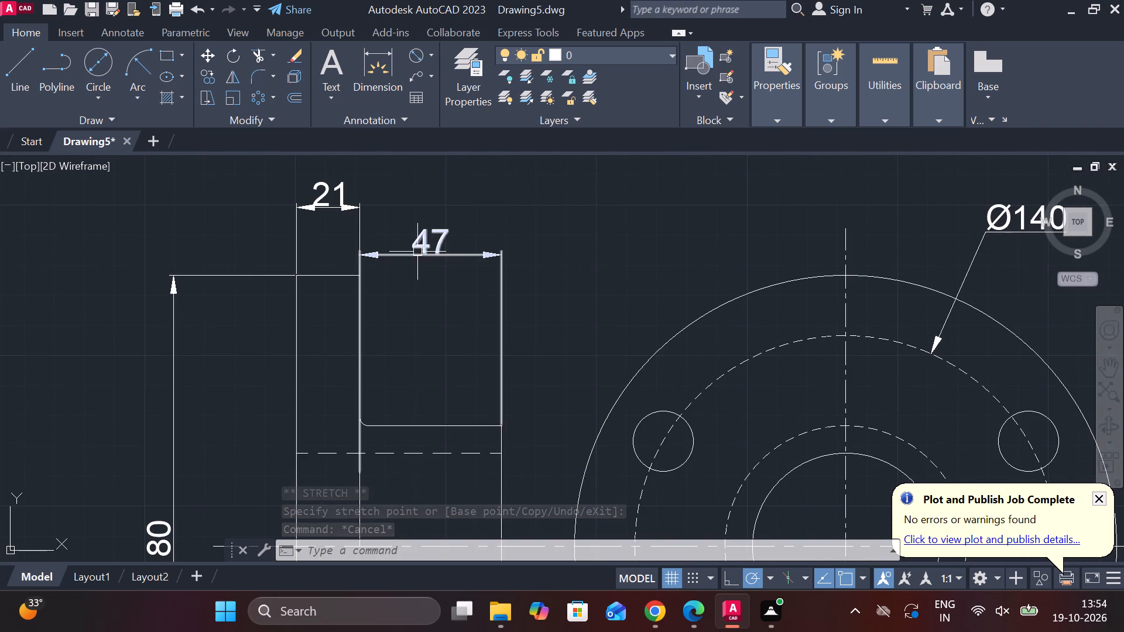
left_click(417, 252)
left_click(356, 257)
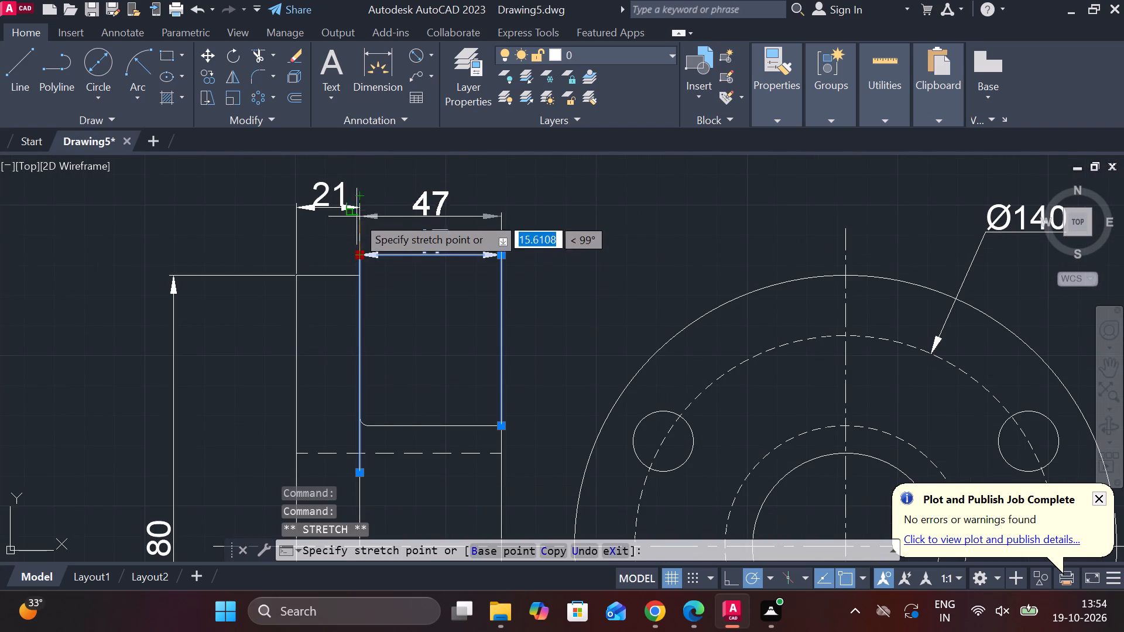
left_click(357, 211)
key("Escape")
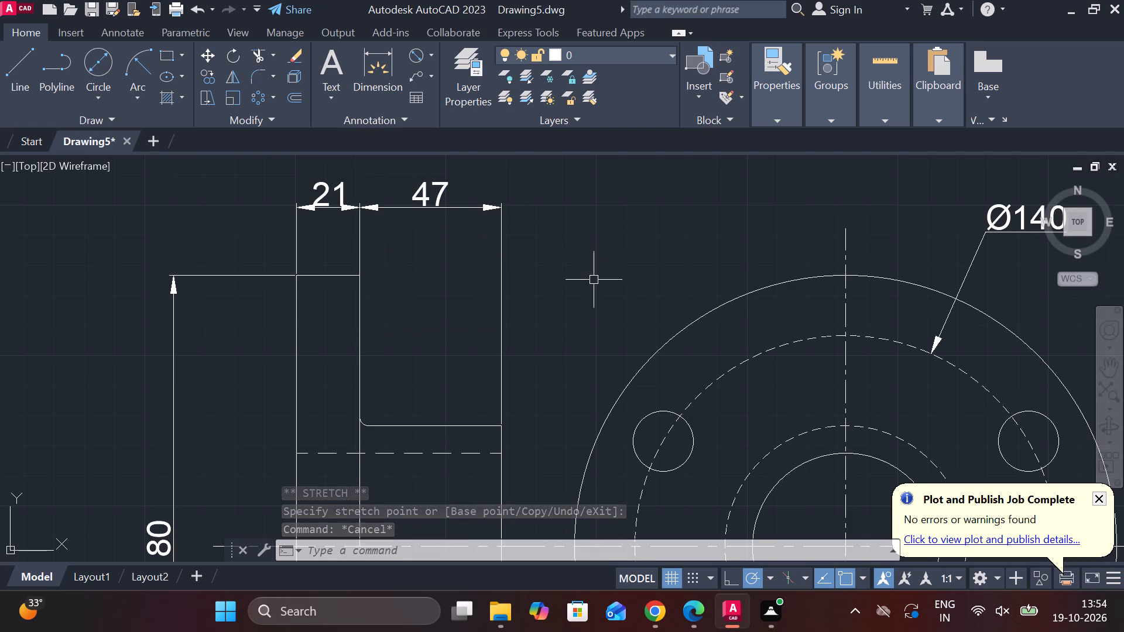
Draw a closed upright rectangle of lines, 21 wide and 180 high, in the empty space below the gland drawing.
scroll(553, 331, "down", 2)
middle_click_drag(553, 333, 513, 194)
middle_click_drag(369, 351, 346, 257)
middle_click_drag(424, 421, 400, 231)
scroll(399, 343, "down", 1)
middle_click_drag(400, 387, 385, 294)
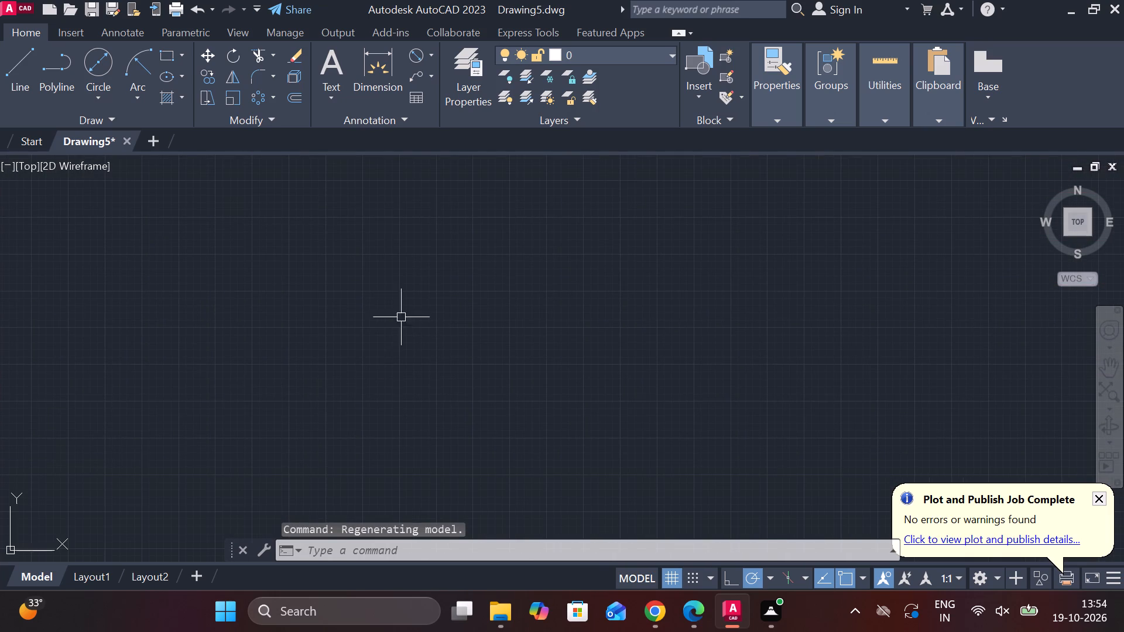
key("l")
key("Return")
left_click(425, 221)
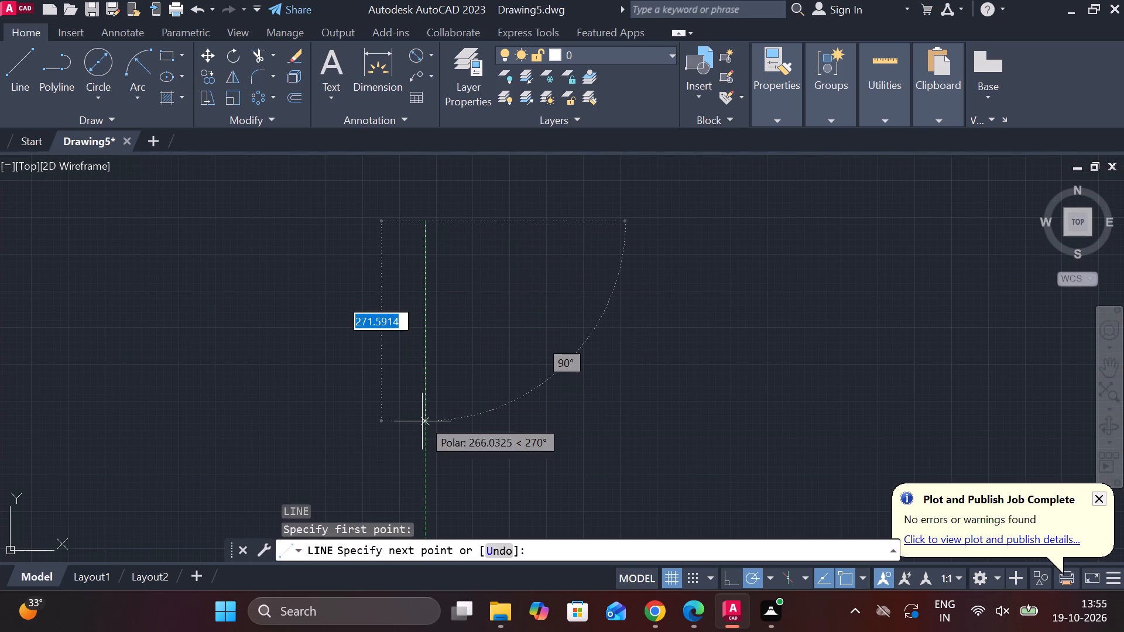
type("180")
key("Return")
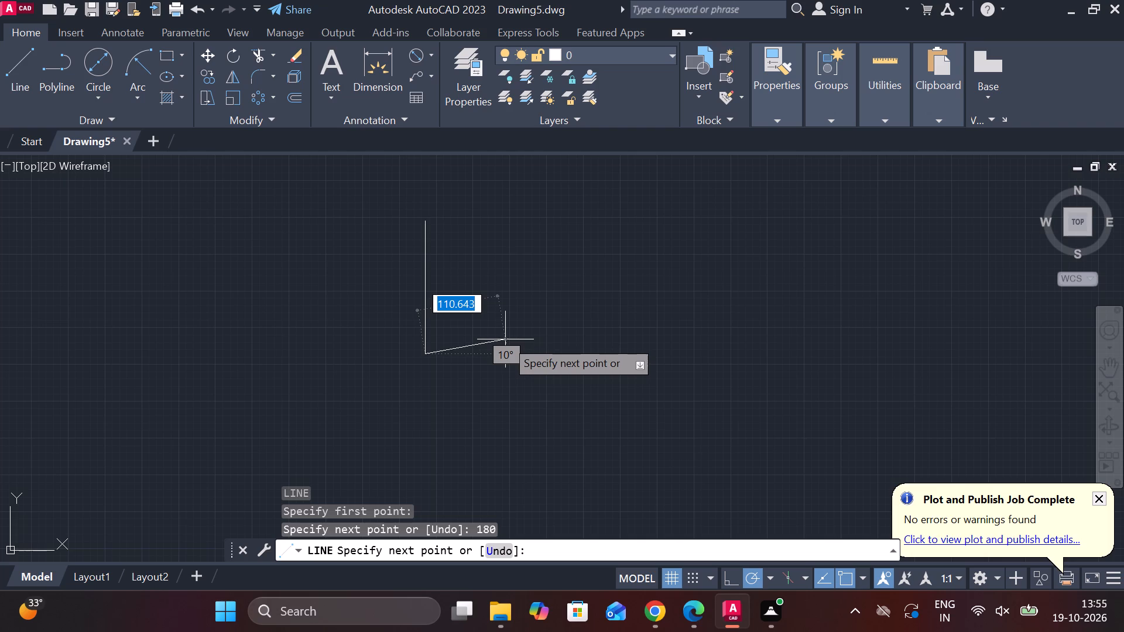
scroll(505, 339, "down", 2)
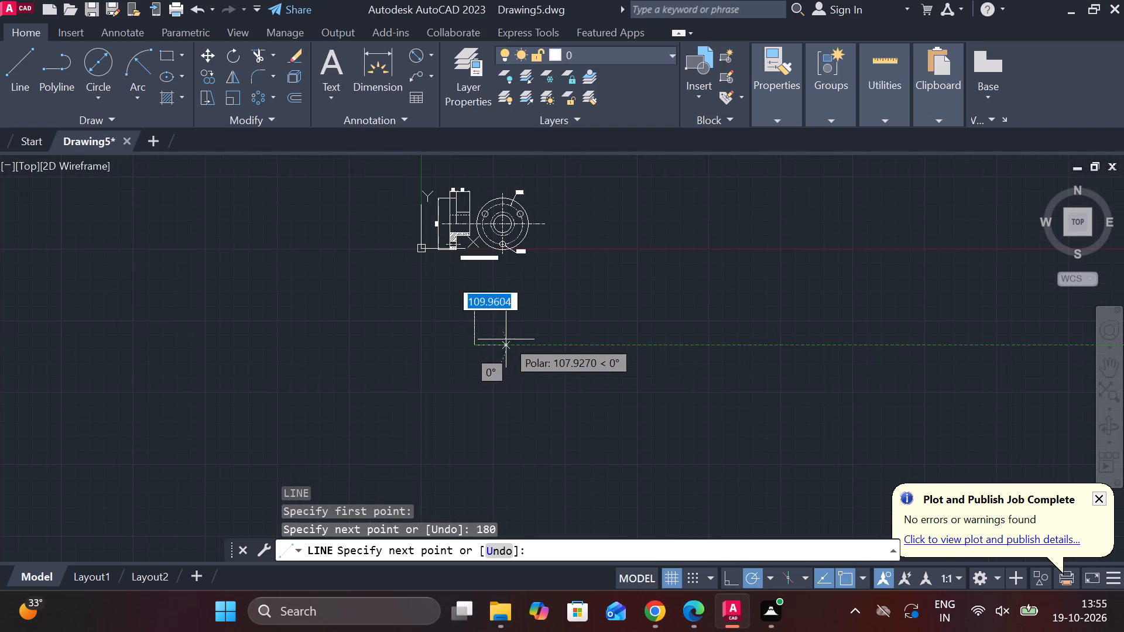
scroll(507, 339, "up", 2)
middle_click_drag(512, 341, 593, 489)
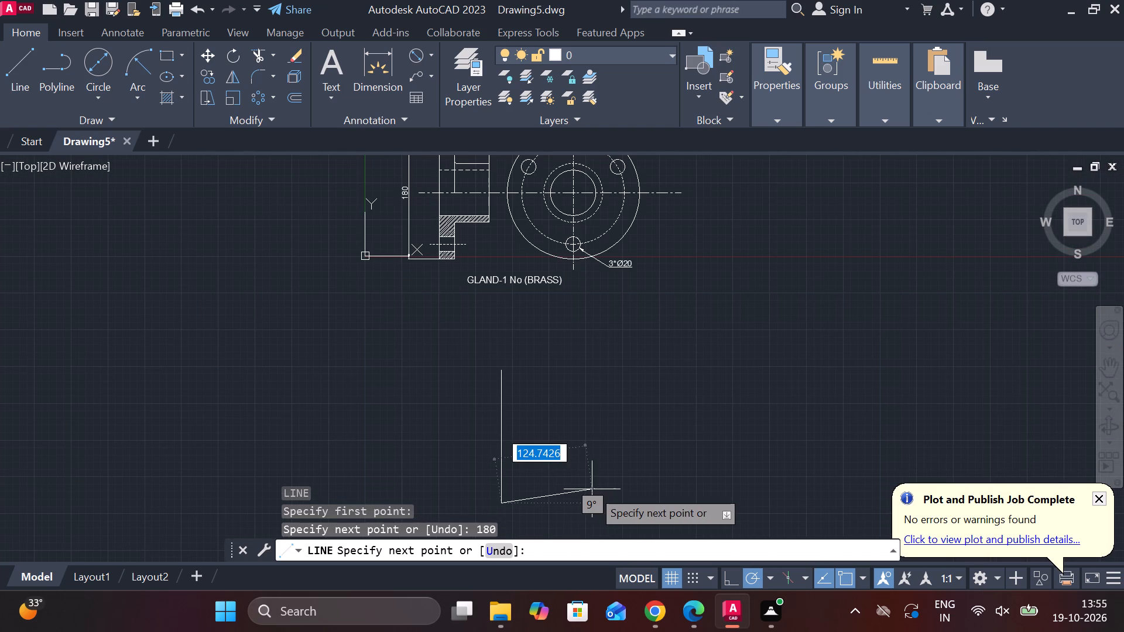
middle_click_drag(592, 489, 567, 358)
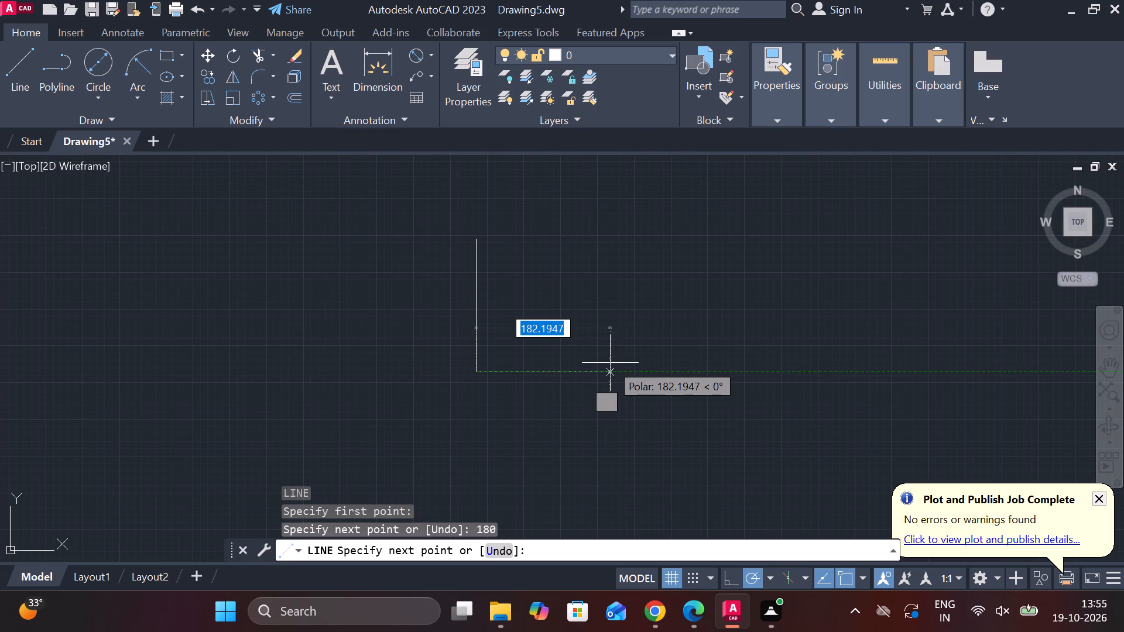
type("21")
key("space")
scroll(582, 329, "up", 2)
middle_click_drag(429, 306, 449, 239)
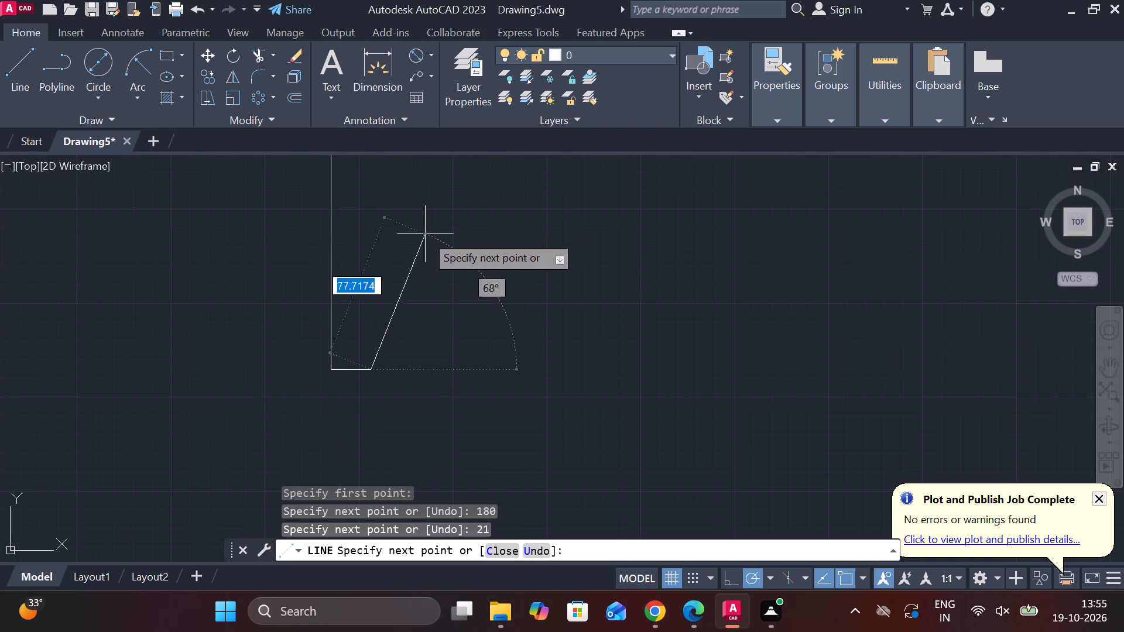
middle_click_drag(378, 219, 385, 267)
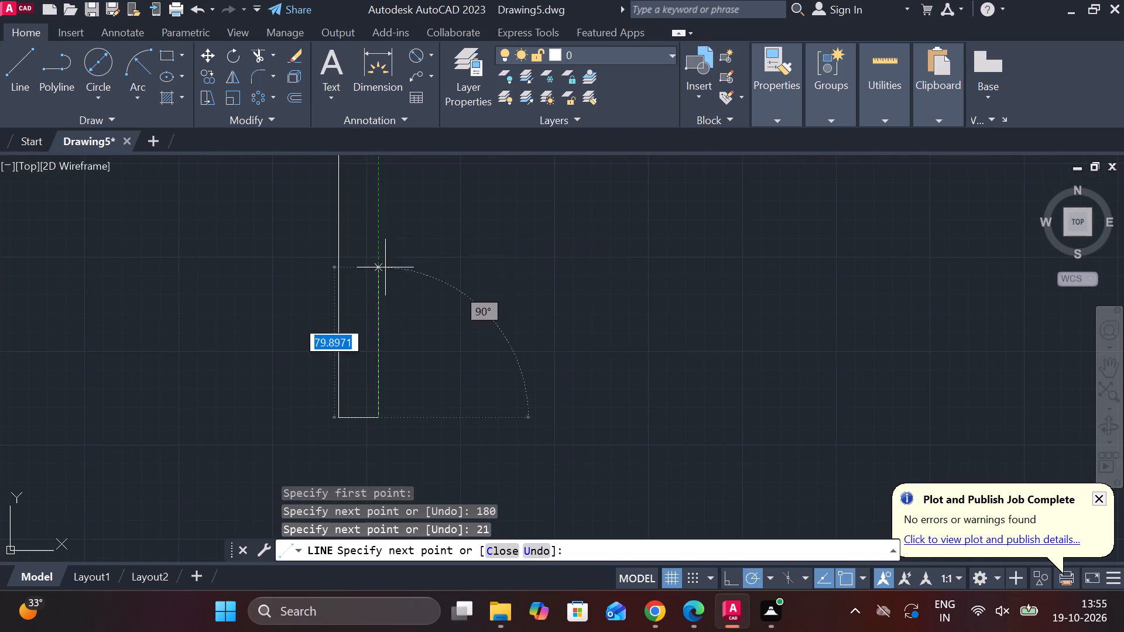
type("180")
key("Return")
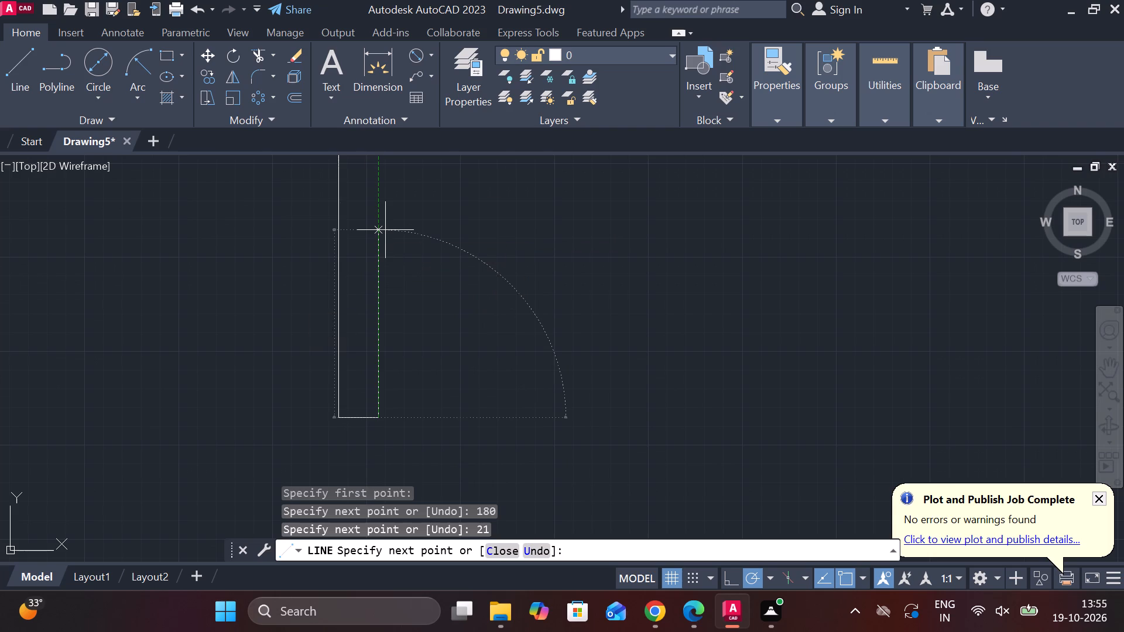
middle_click_drag(378, 184, 418, 328)
left_click(375, 226)
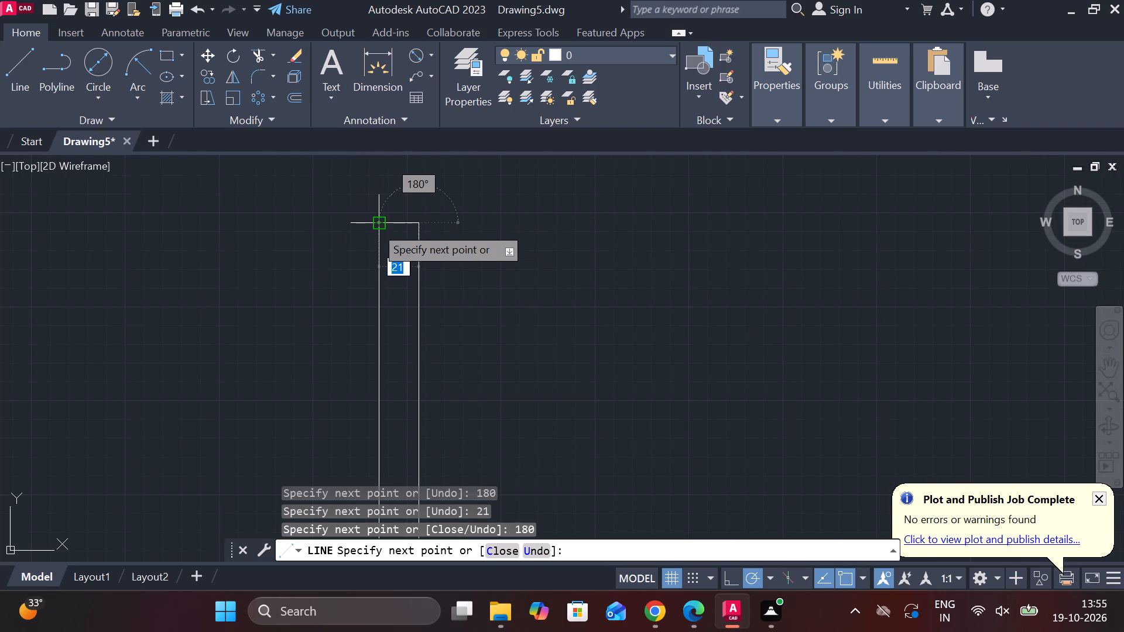
key("Escape")
Draw a 94 long horizontal line outward from the midpoint of the 21 by 180 flange's inner long edge.
middle_click_drag(594, 263, 573, 175)
key("l")
key("Return")
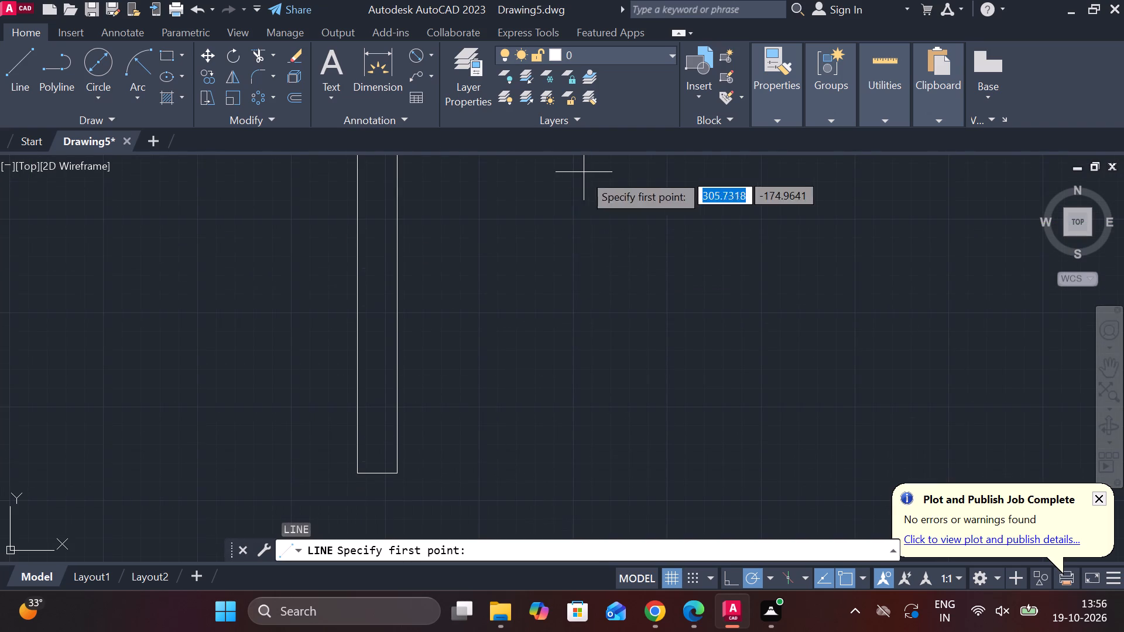
scroll(402, 282, "down", 2)
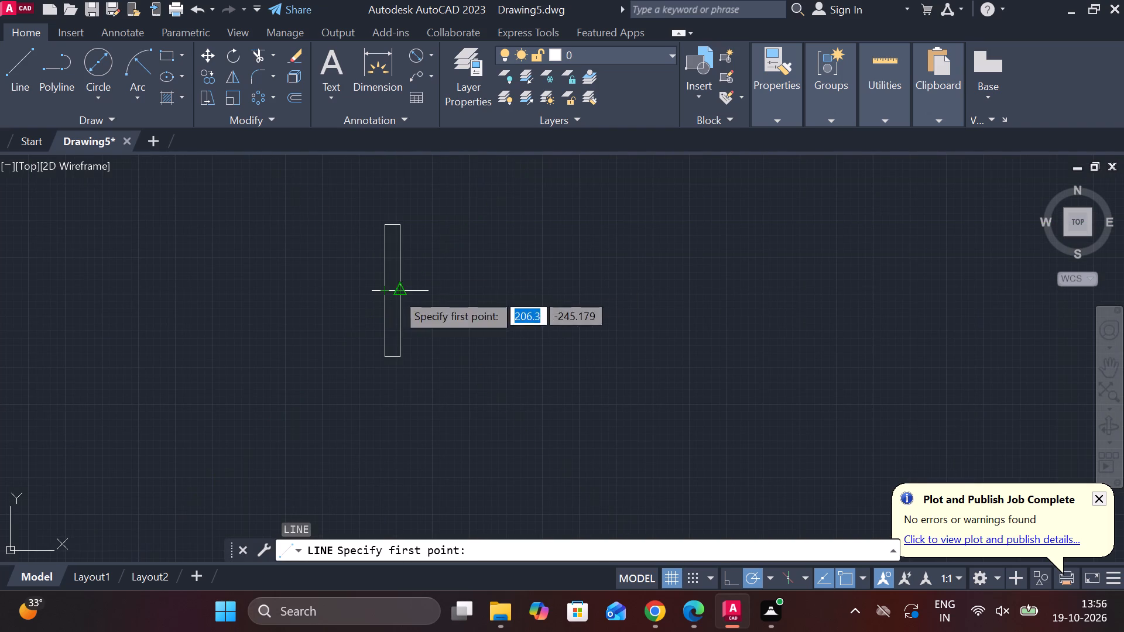
scroll(437, 296, "up", 1)
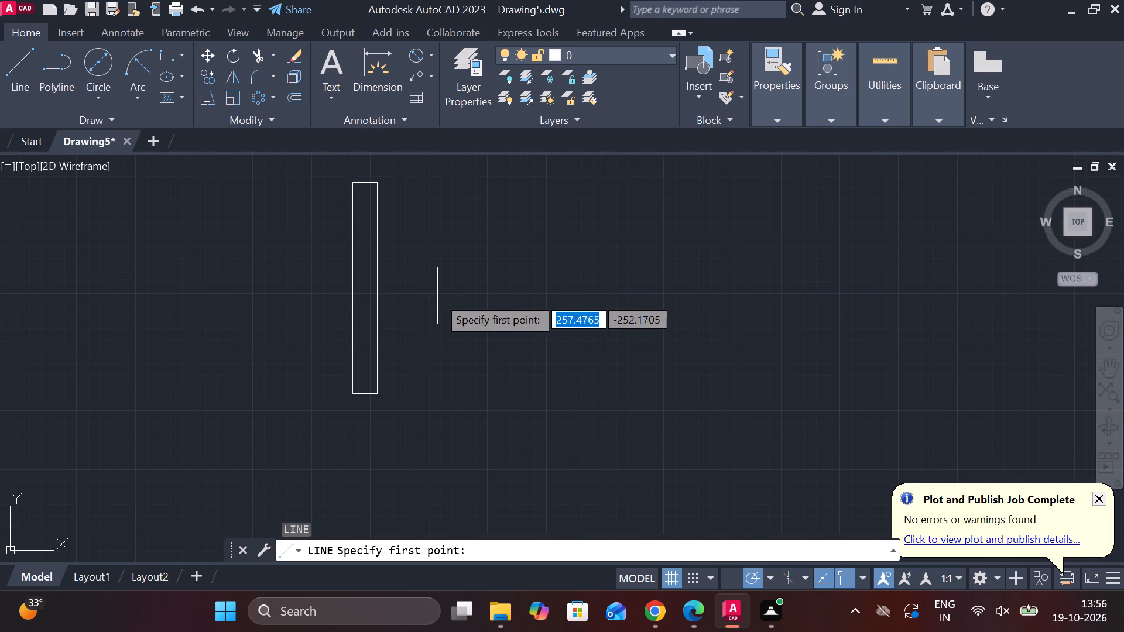
middle_click_drag(444, 298, 506, 291)
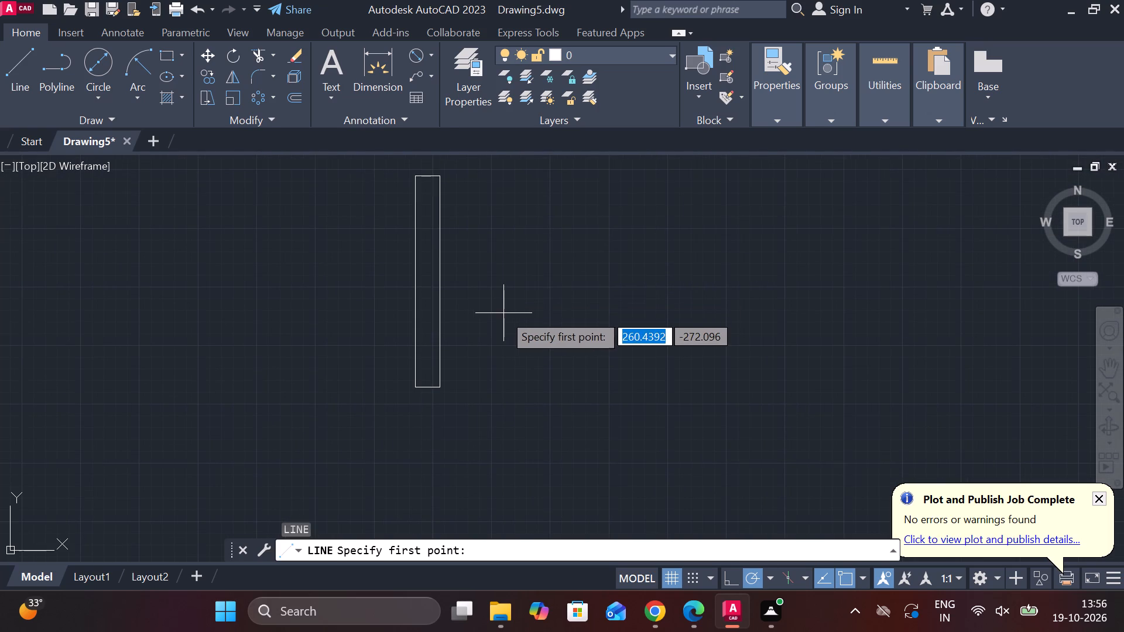
left_click(446, 280)
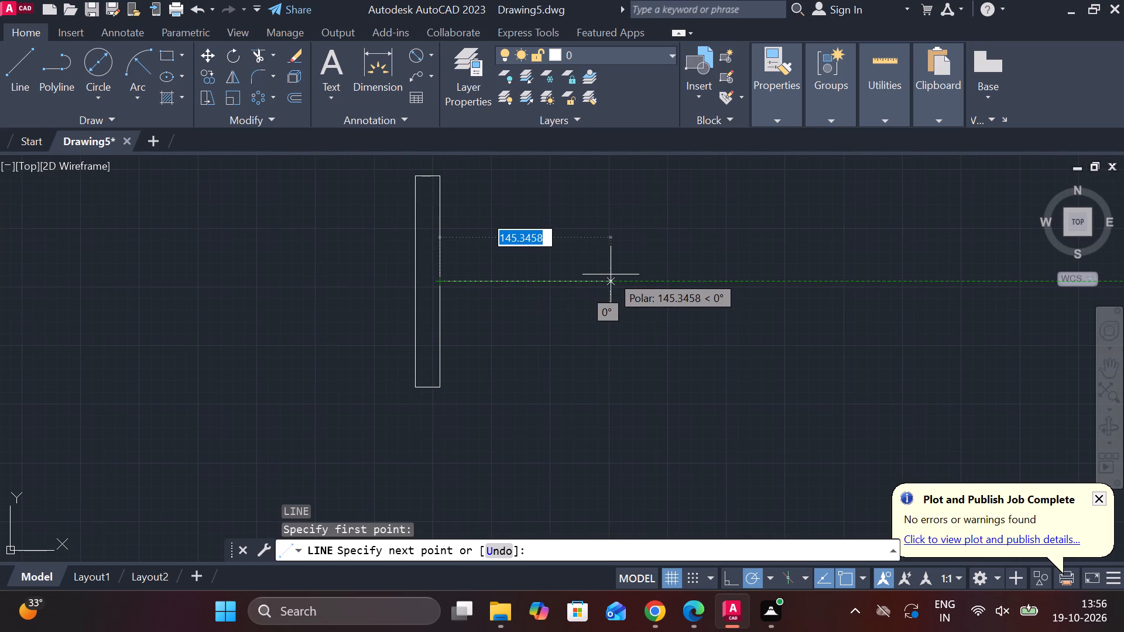
type("94")
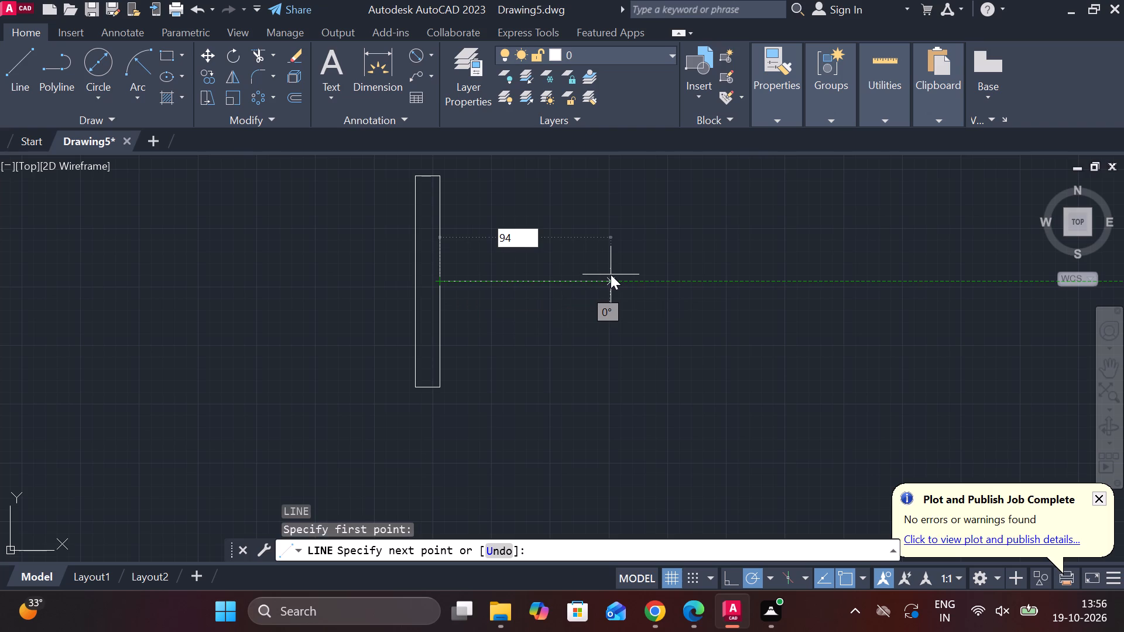
key("Return")
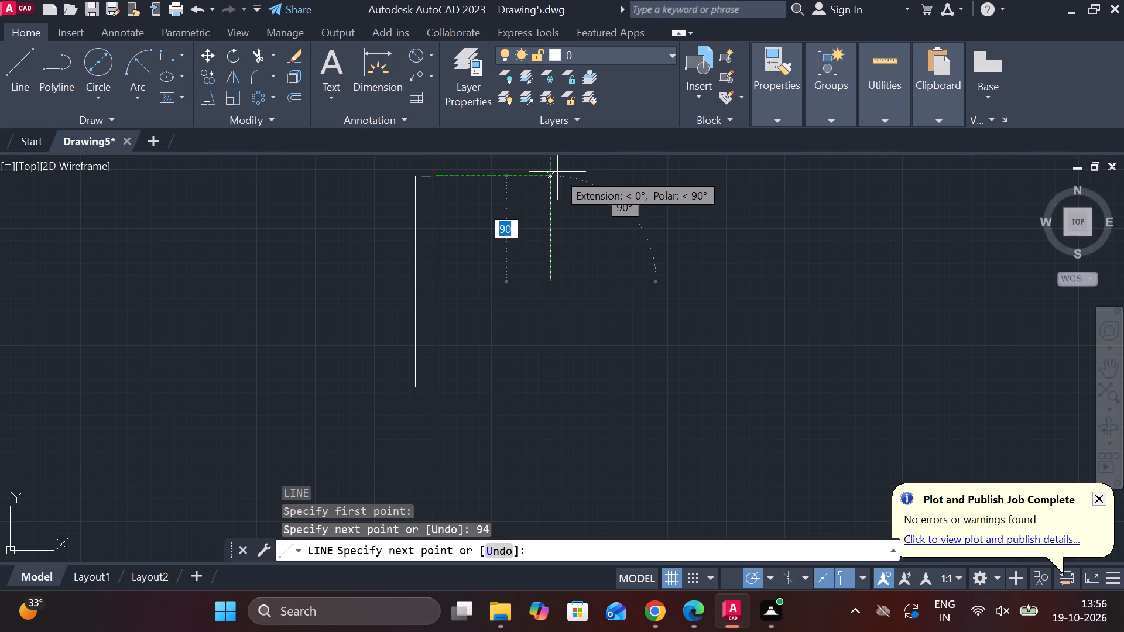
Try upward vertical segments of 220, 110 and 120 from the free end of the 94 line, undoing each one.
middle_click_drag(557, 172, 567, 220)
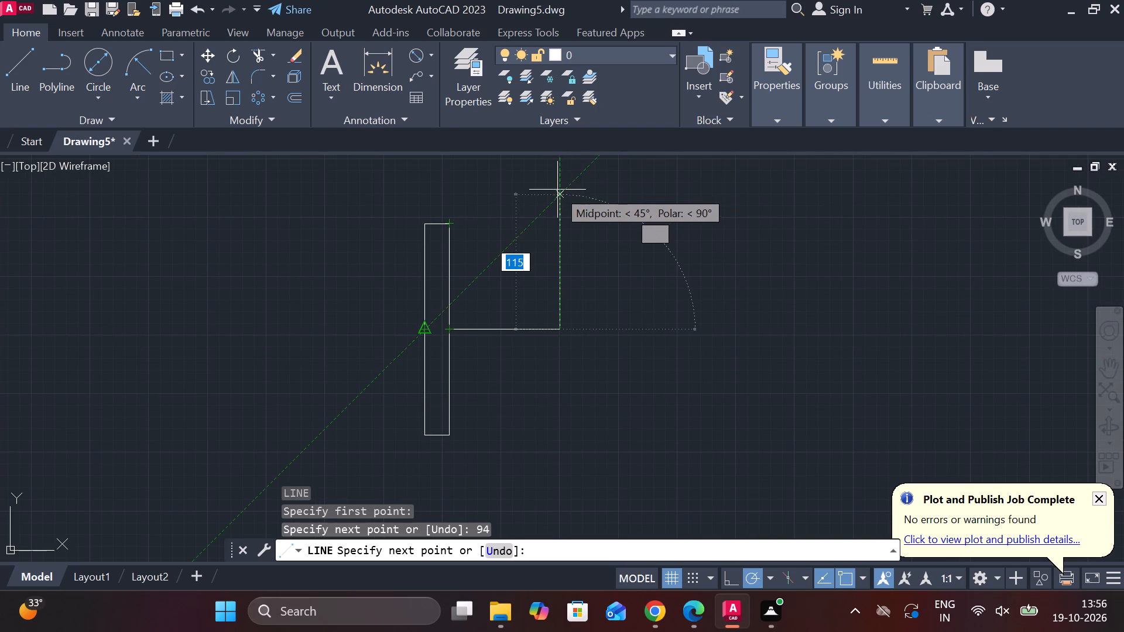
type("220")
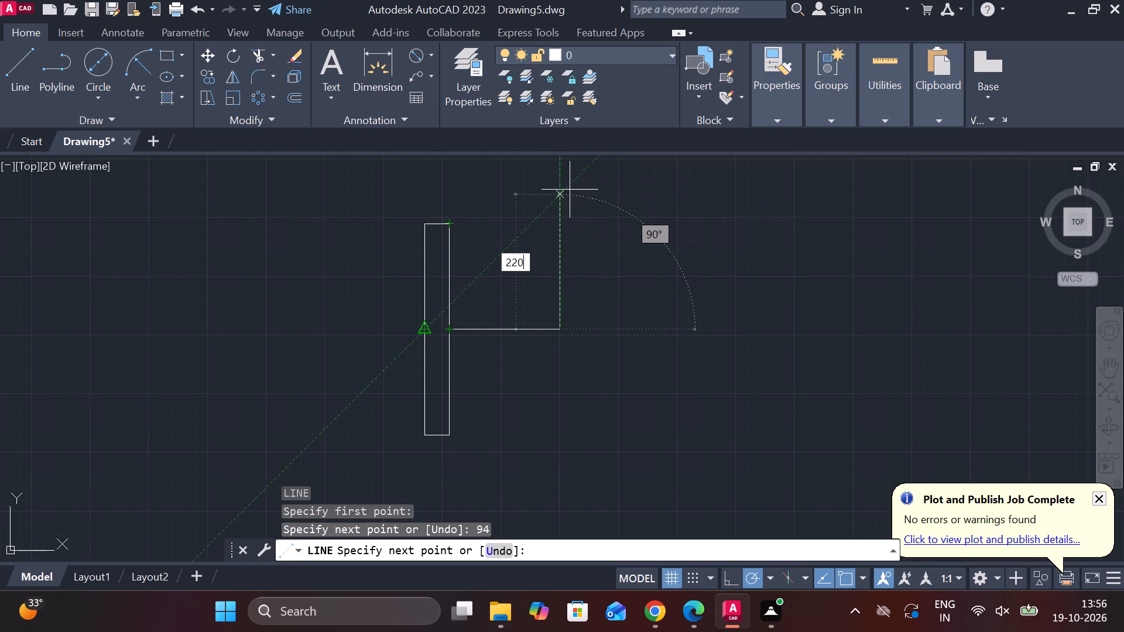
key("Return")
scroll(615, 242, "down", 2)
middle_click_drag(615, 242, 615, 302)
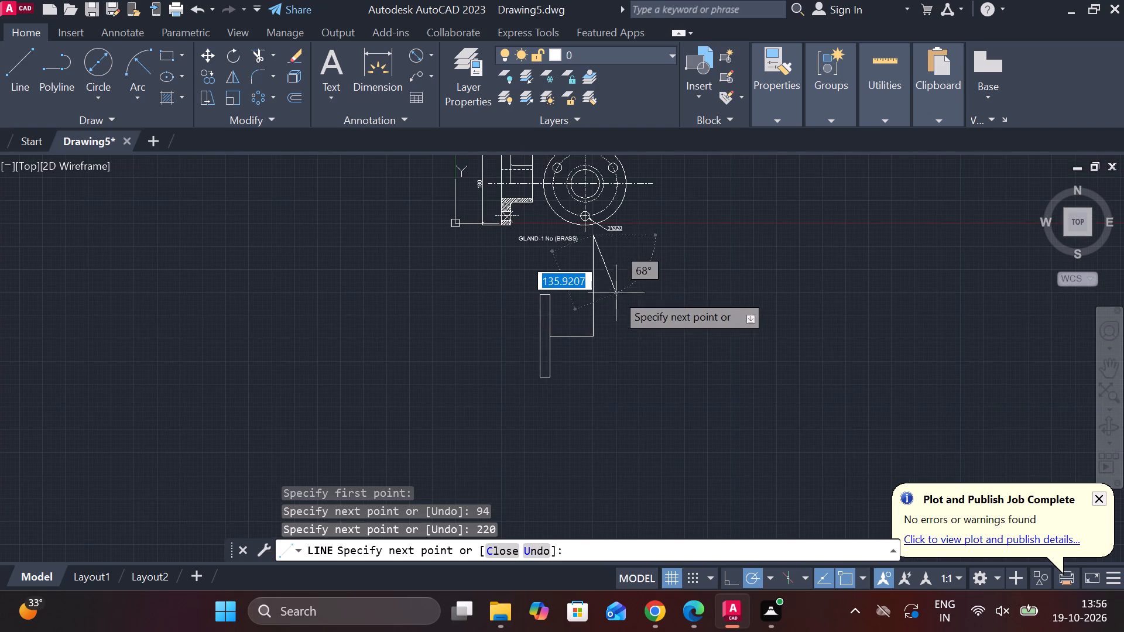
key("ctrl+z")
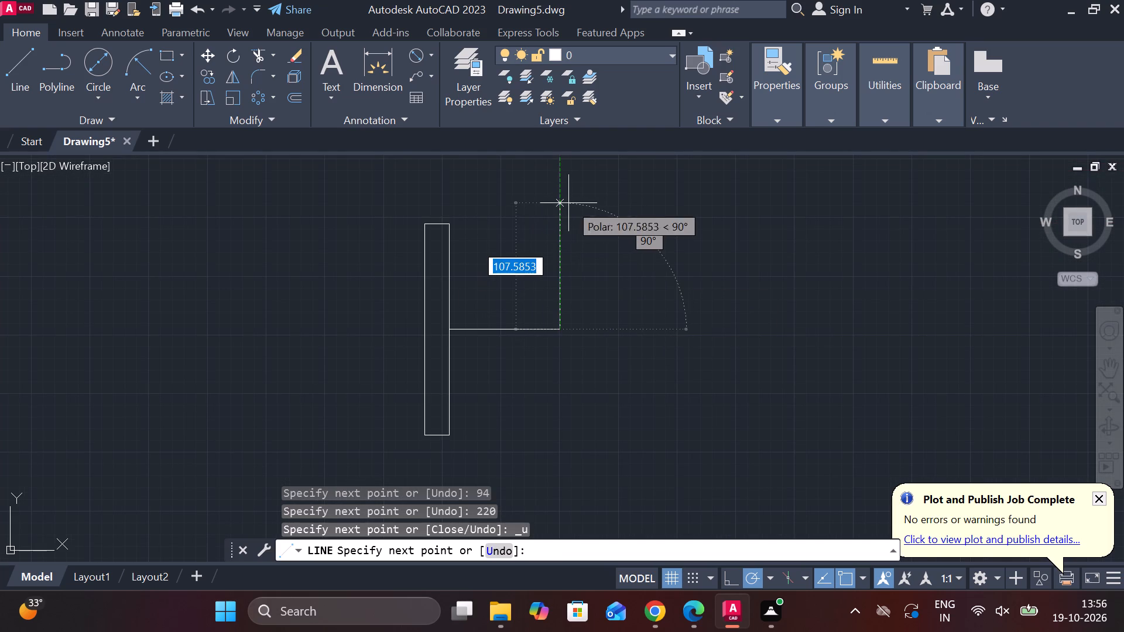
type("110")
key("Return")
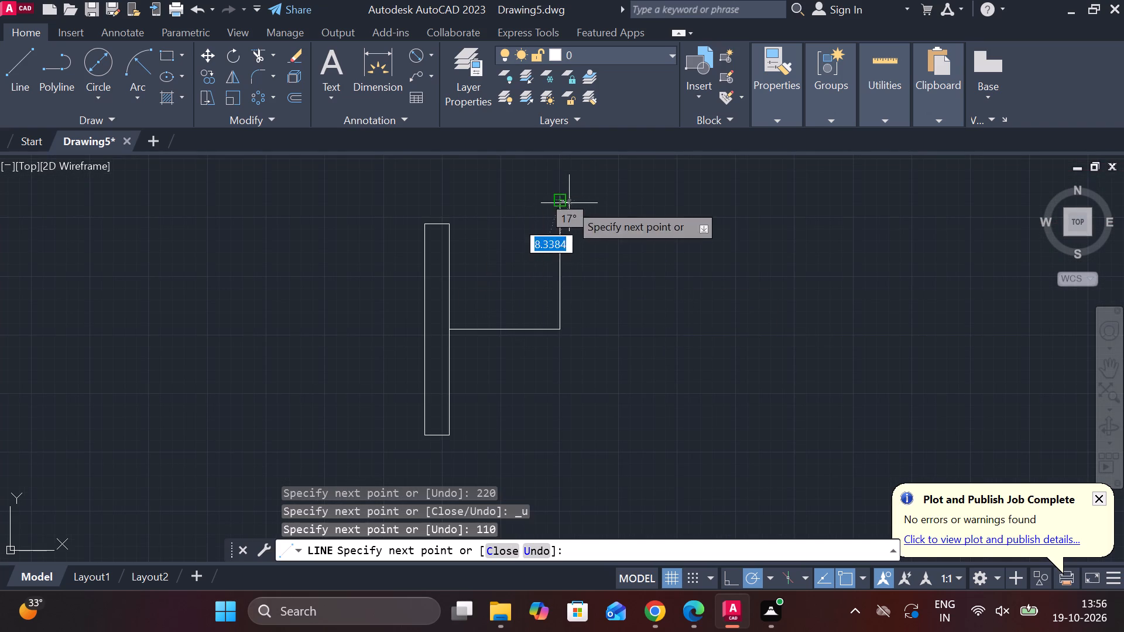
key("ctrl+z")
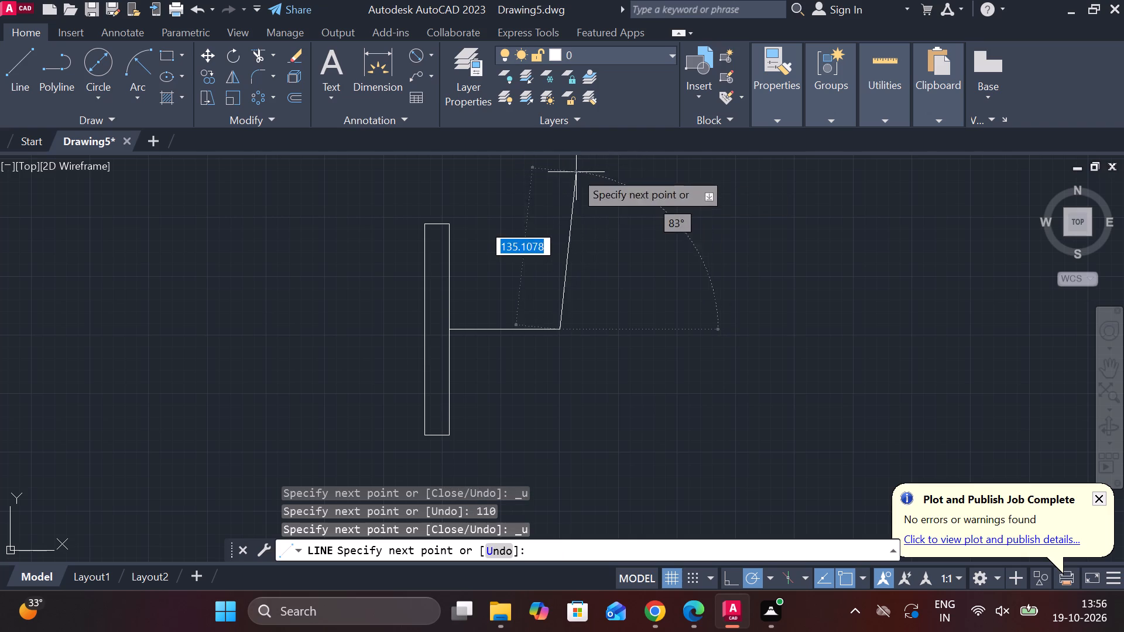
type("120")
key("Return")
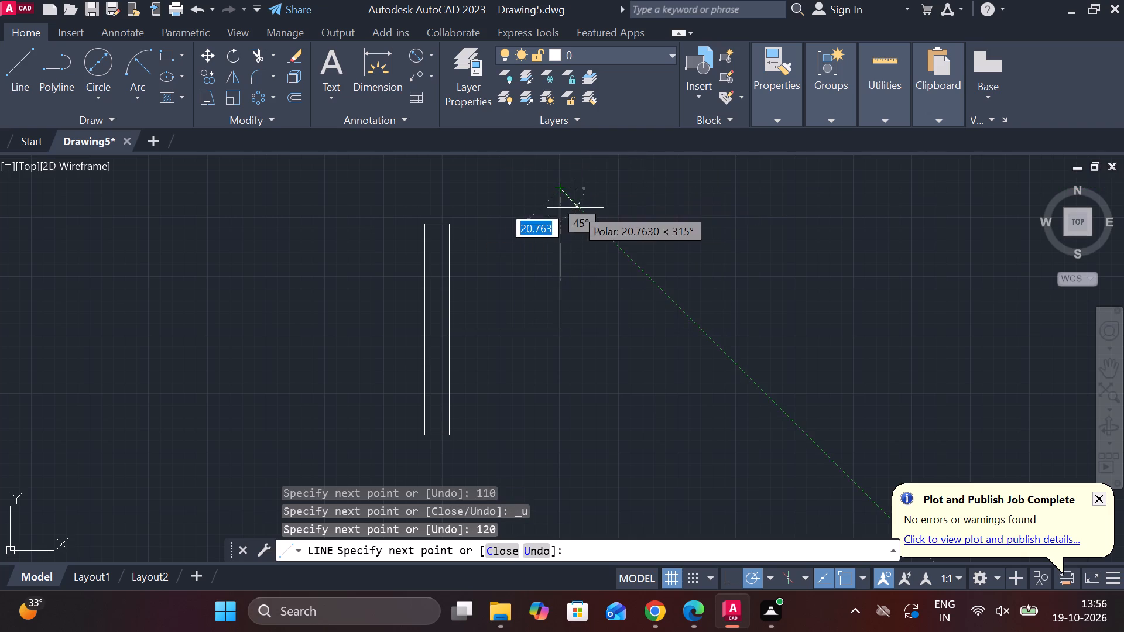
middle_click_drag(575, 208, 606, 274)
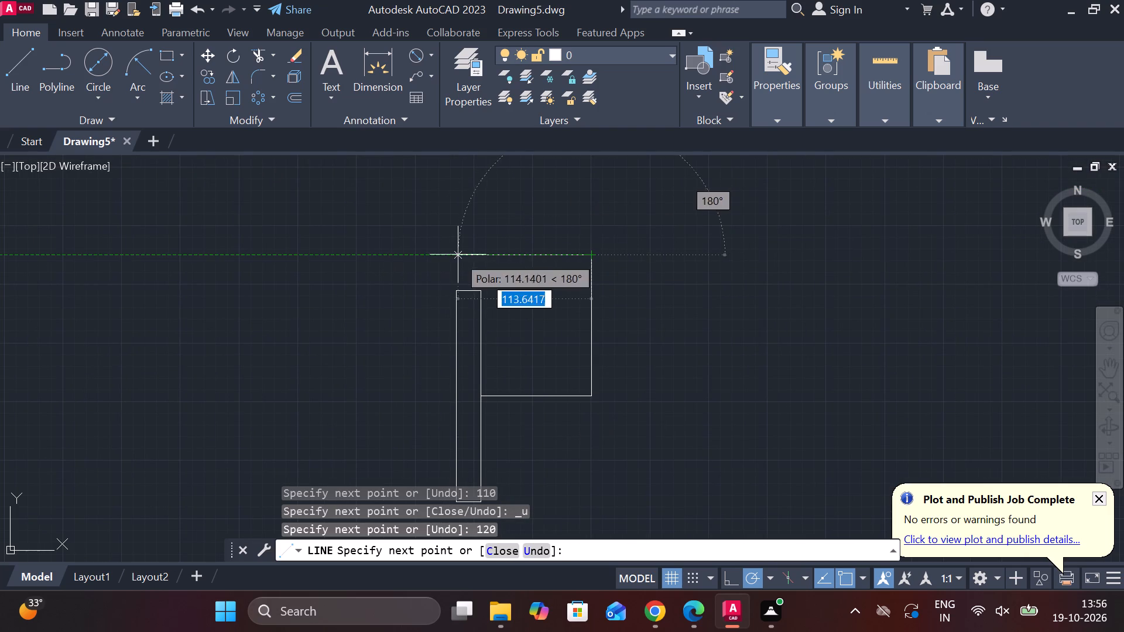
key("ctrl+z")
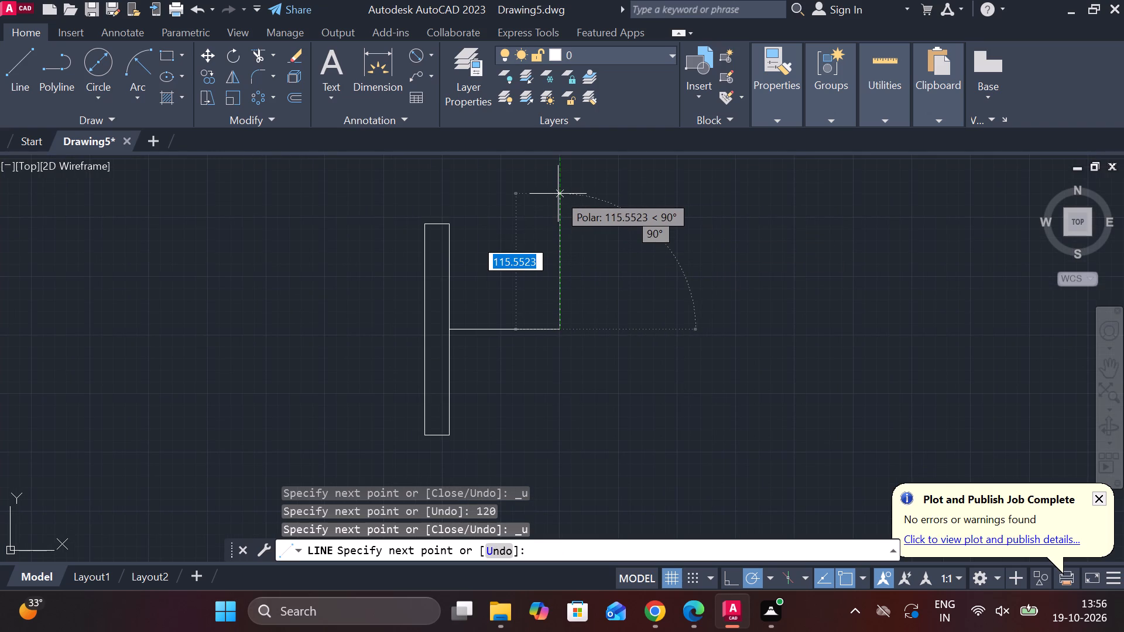
Continue the line chain into a closed upright flange 21 wide and 280 high, centred on the free end of the 94 line.
type("140")
key("Return")
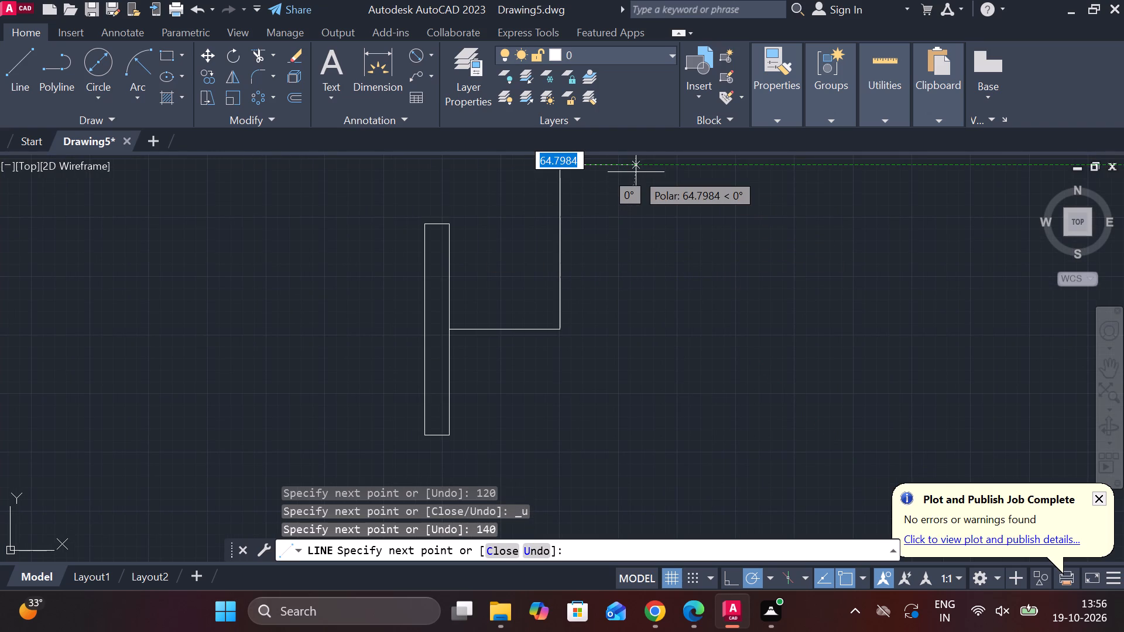
type("21")
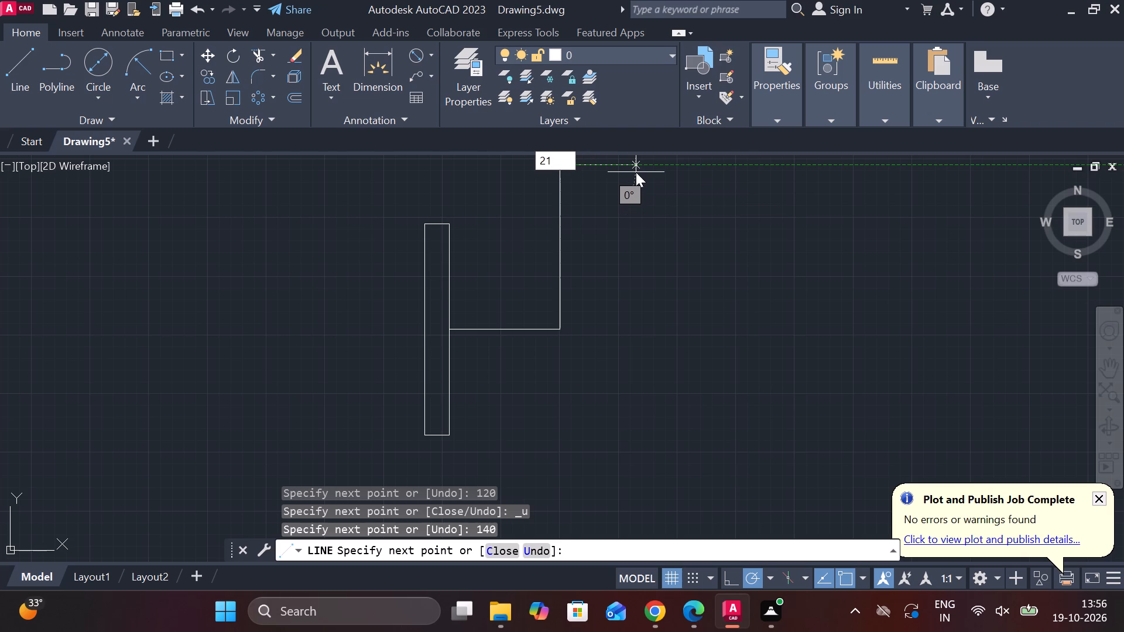
key("Return")
middle_click_drag(598, 331, 595, 331)
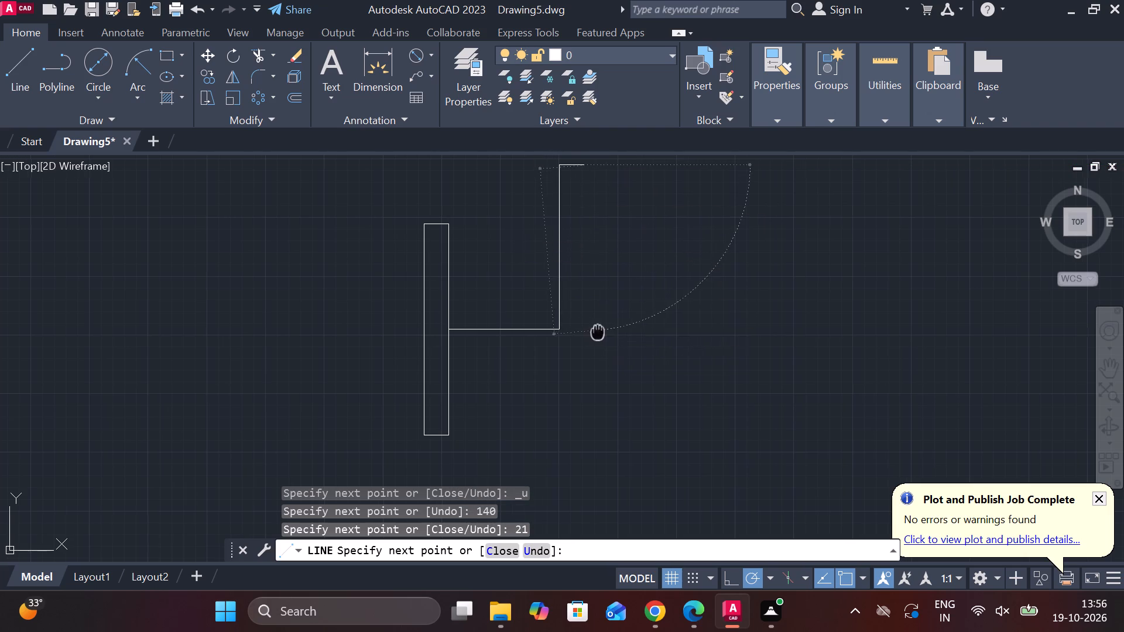
middle_click_drag(595, 331, 591, 321)
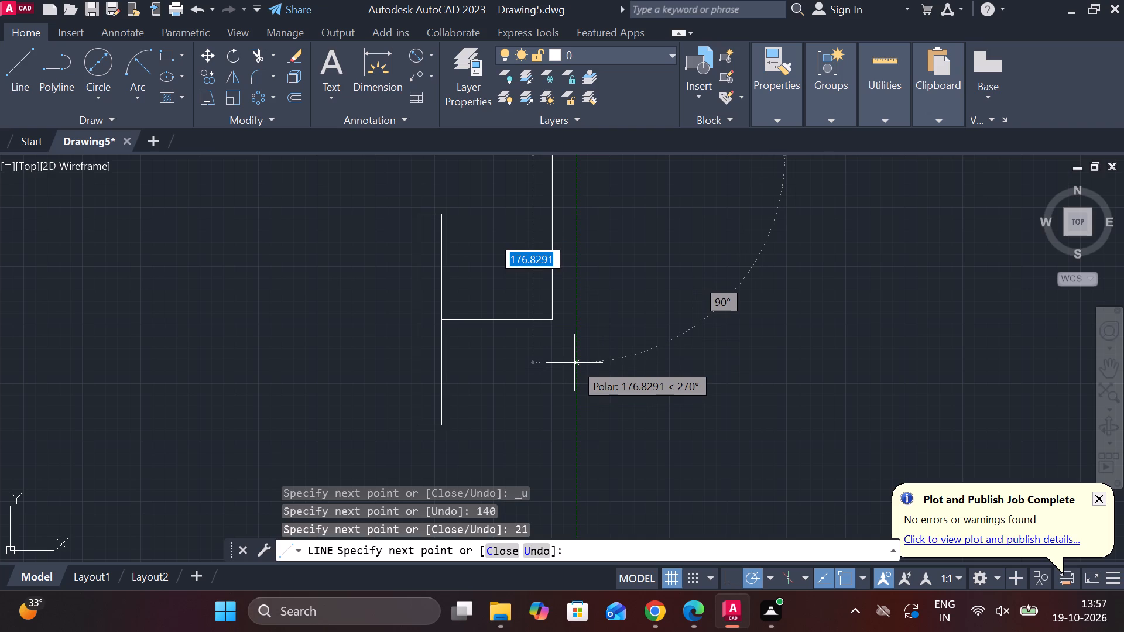
key("2")
type("80")
key("Return")
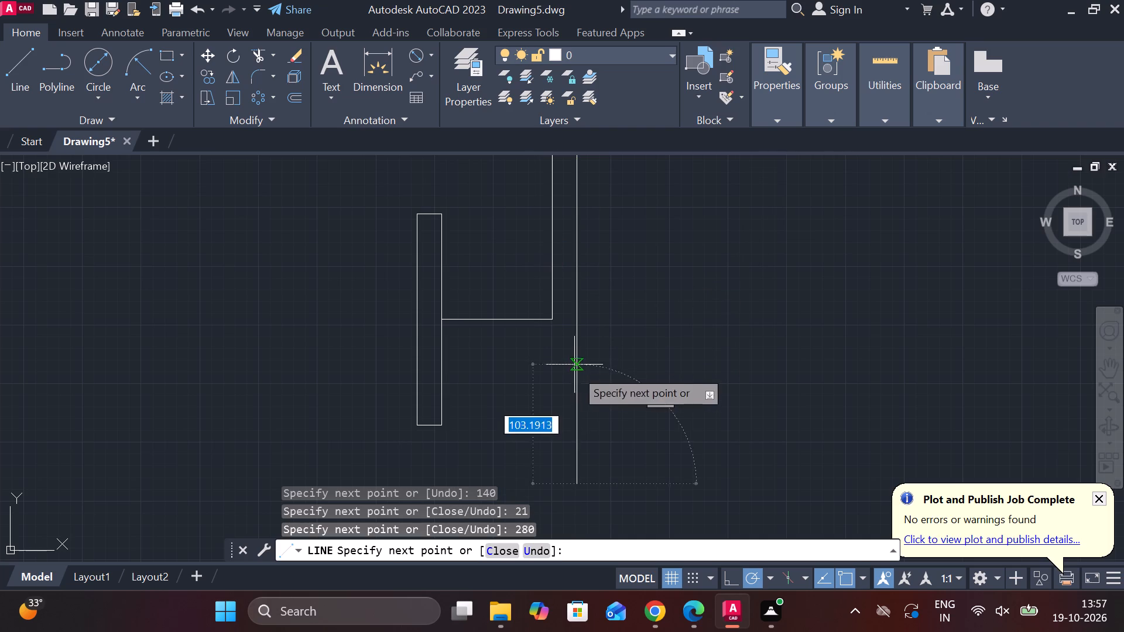
middle_click_drag(533, 456, 540, 365)
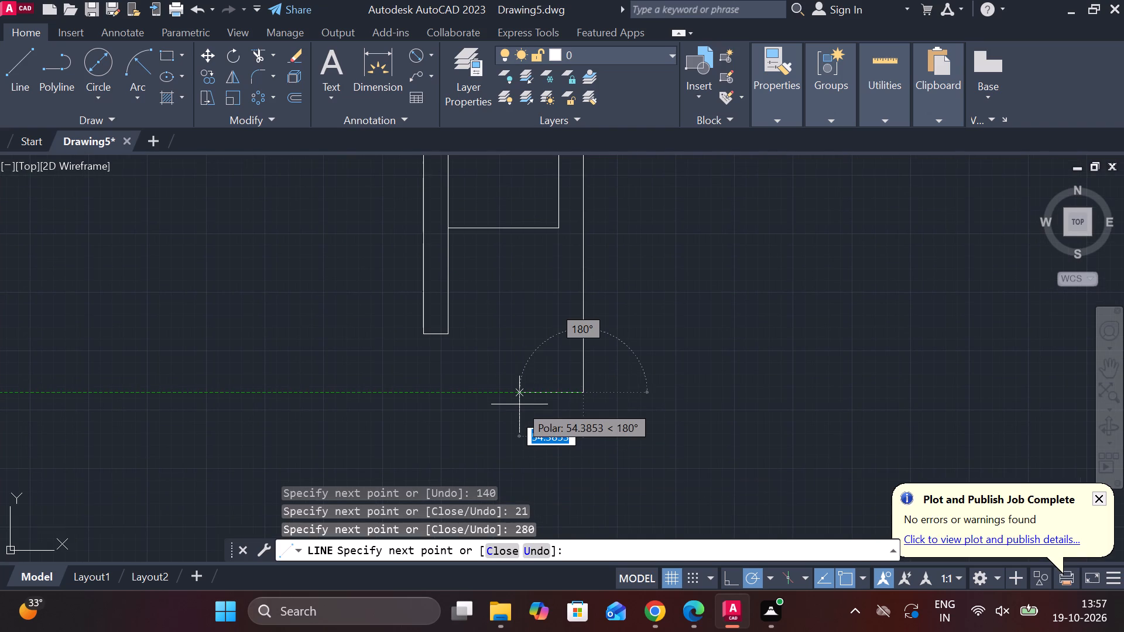
type("21")
key("space")
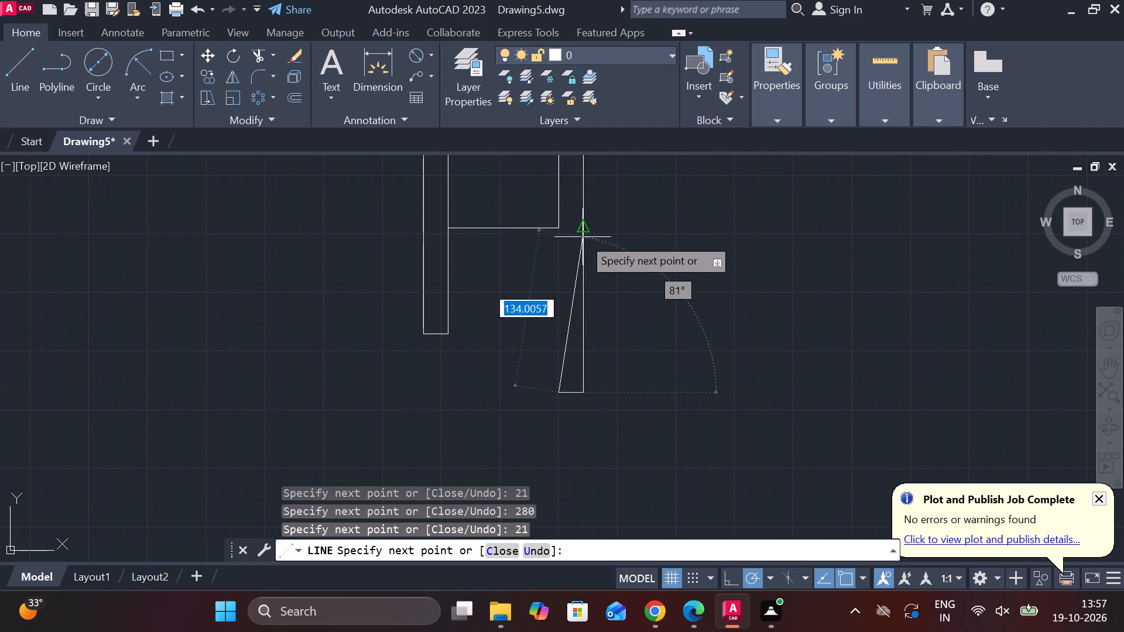
left_click(561, 222)
key("Escape")
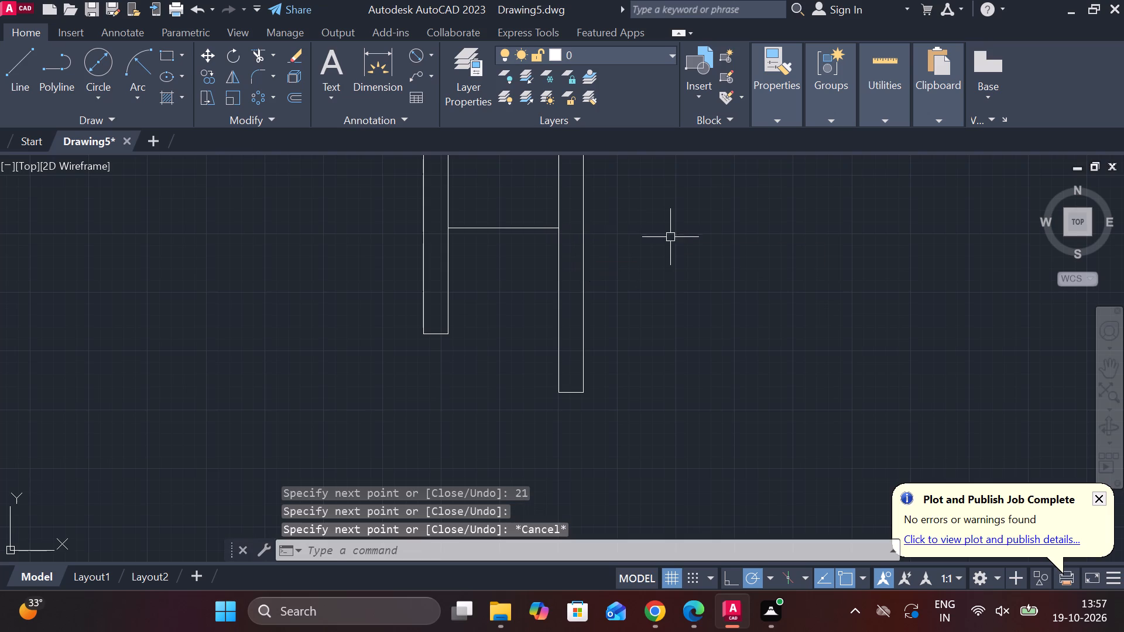
Offset the 94 line joining the two flanges by 60 above and 60 below.
scroll(669, 249, "down", 1)
middle_click_drag(654, 250, 670, 353)
scroll(637, 353, "up", 1)
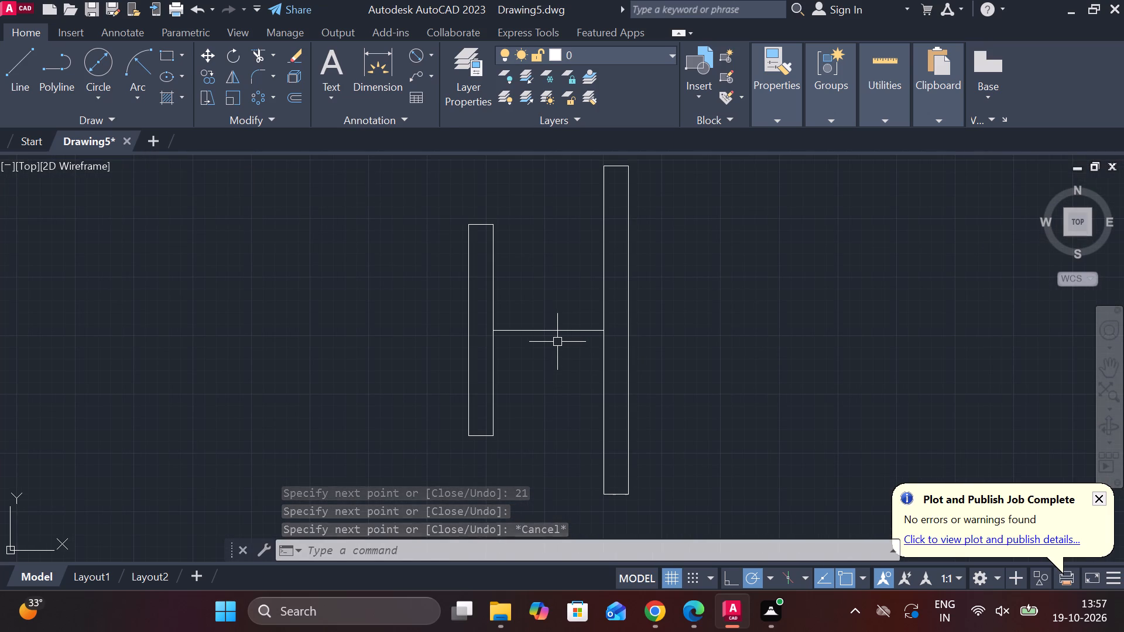
left_click(570, 331)
key("o")
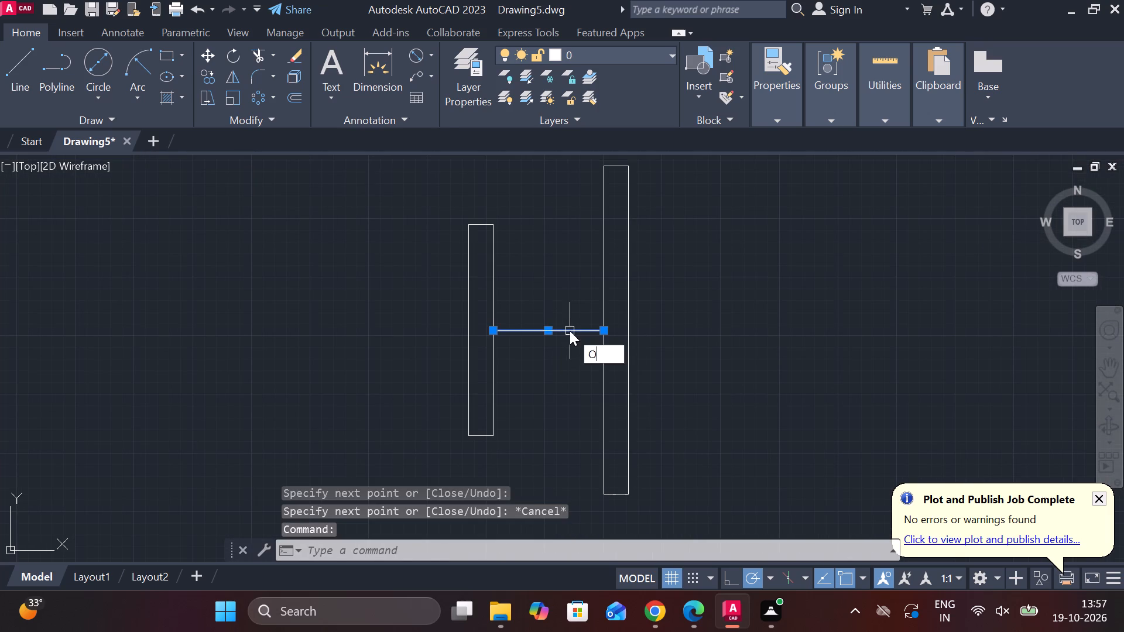
key("Return")
key("Return")
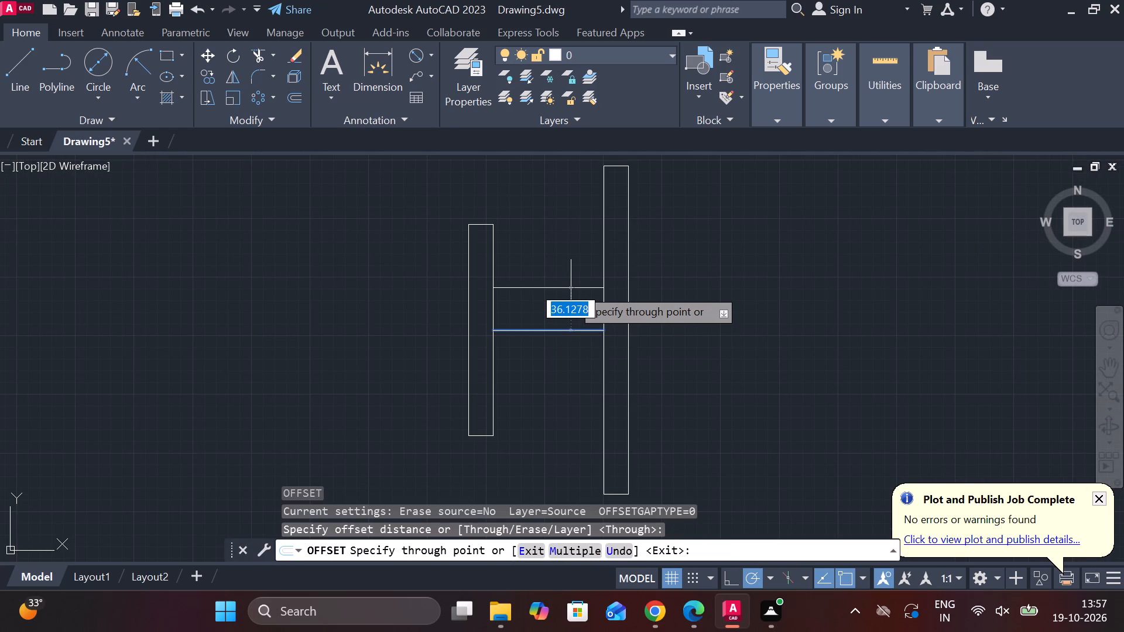
type("60")
key("Return")
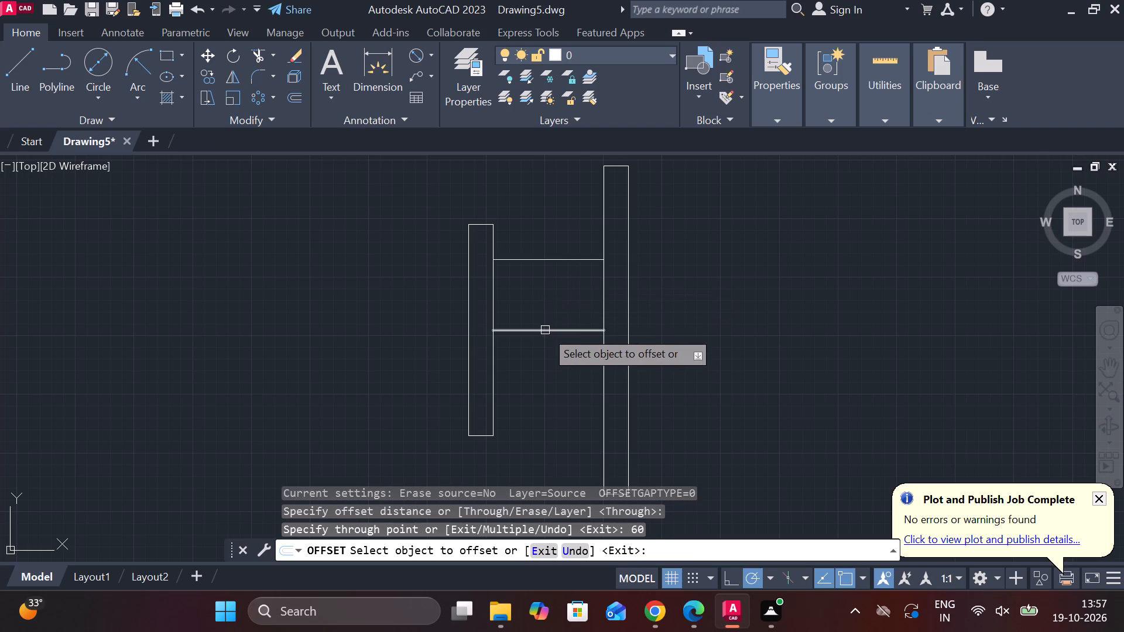
left_click(545, 330)
type("60")
key("Return")
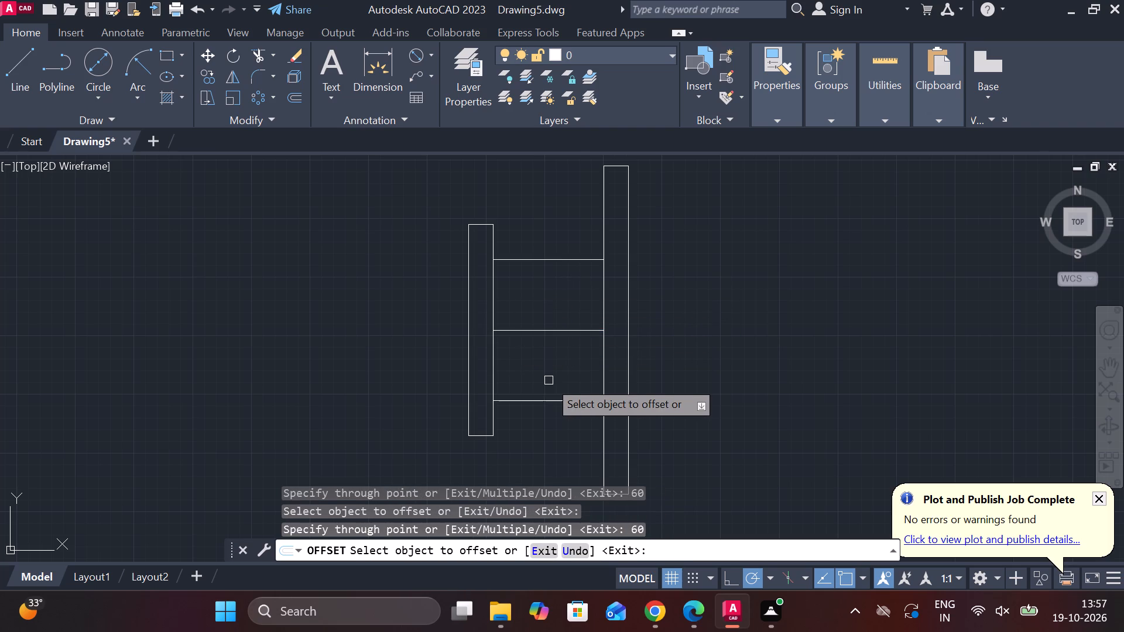
Offset the same central line by 40 above and 40 below.
middle_click_drag(549, 380, 519, 380)
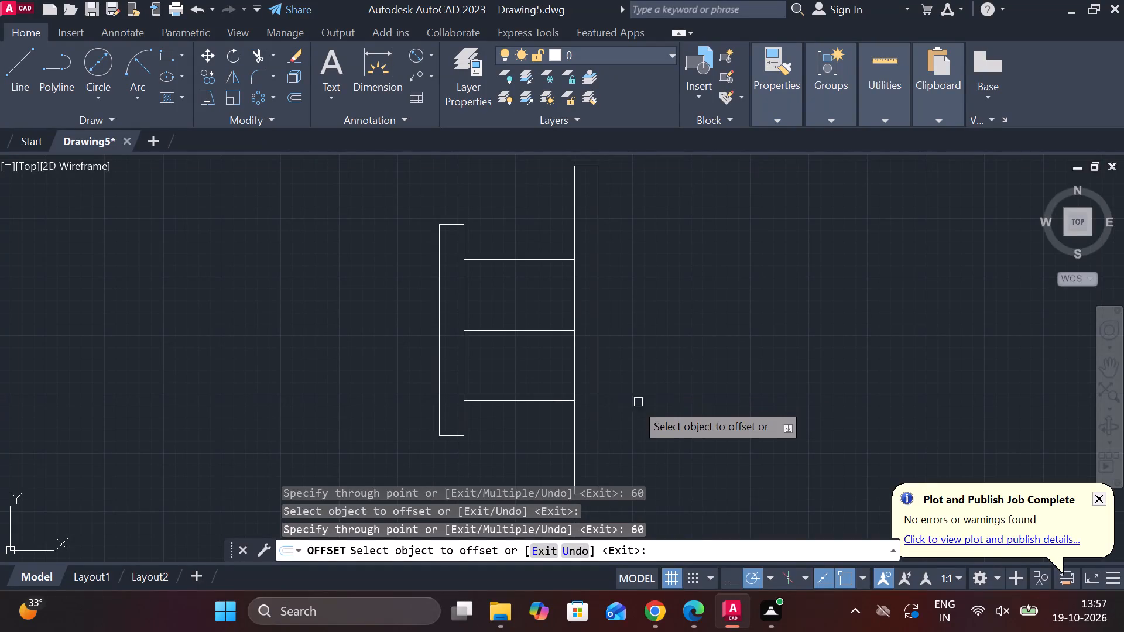
left_click(515, 330)
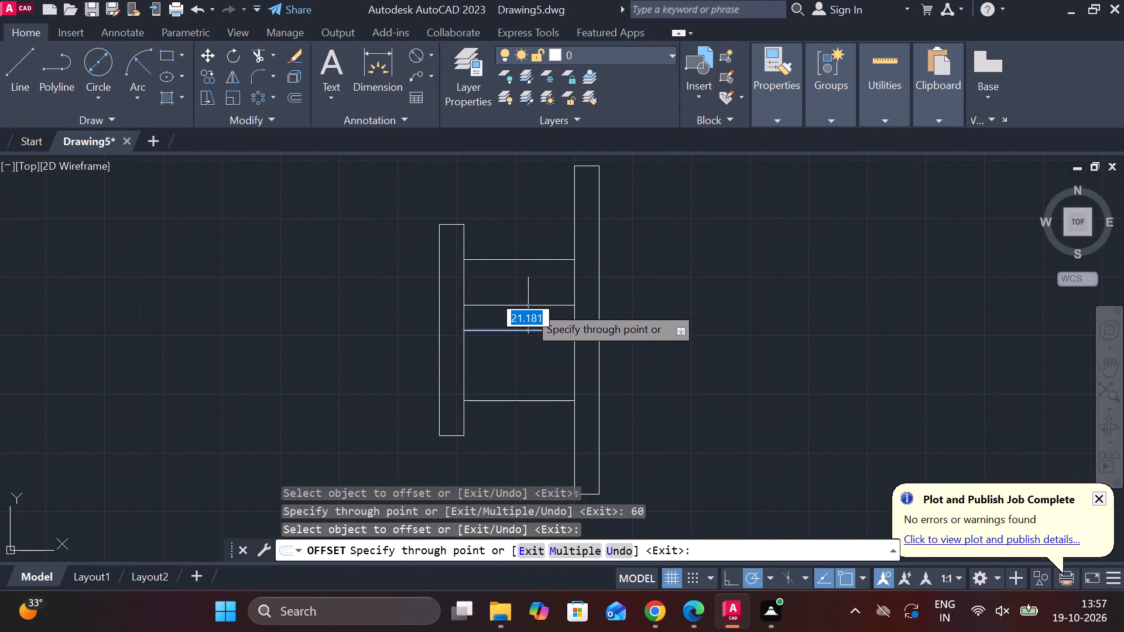
type("40")
key("Return")
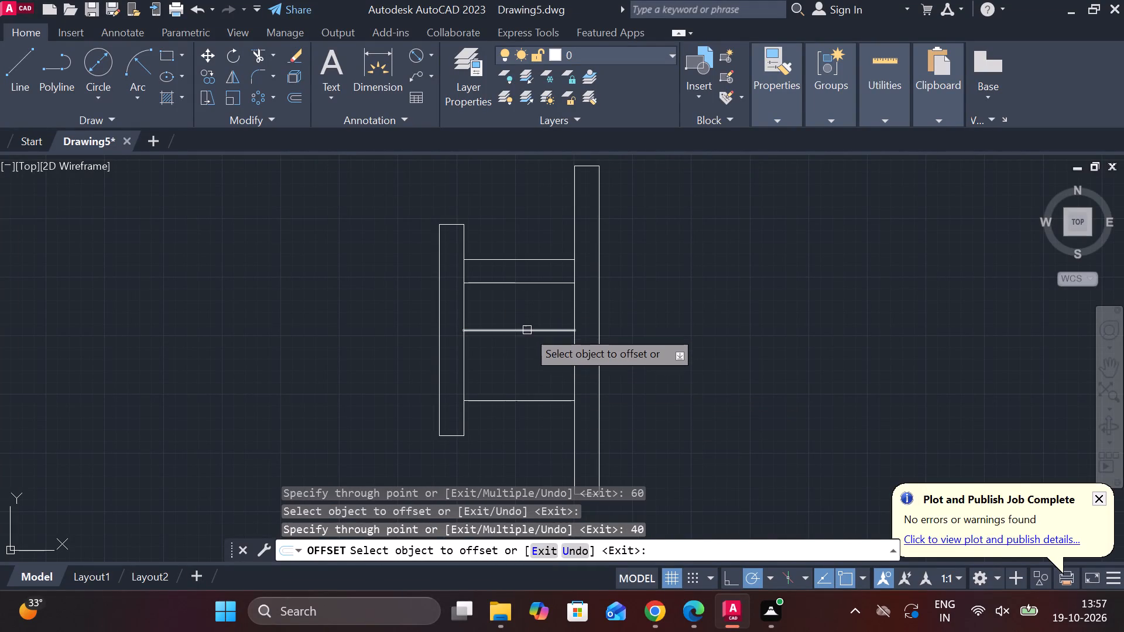
left_click(527, 330)
type("40")
key("Return")
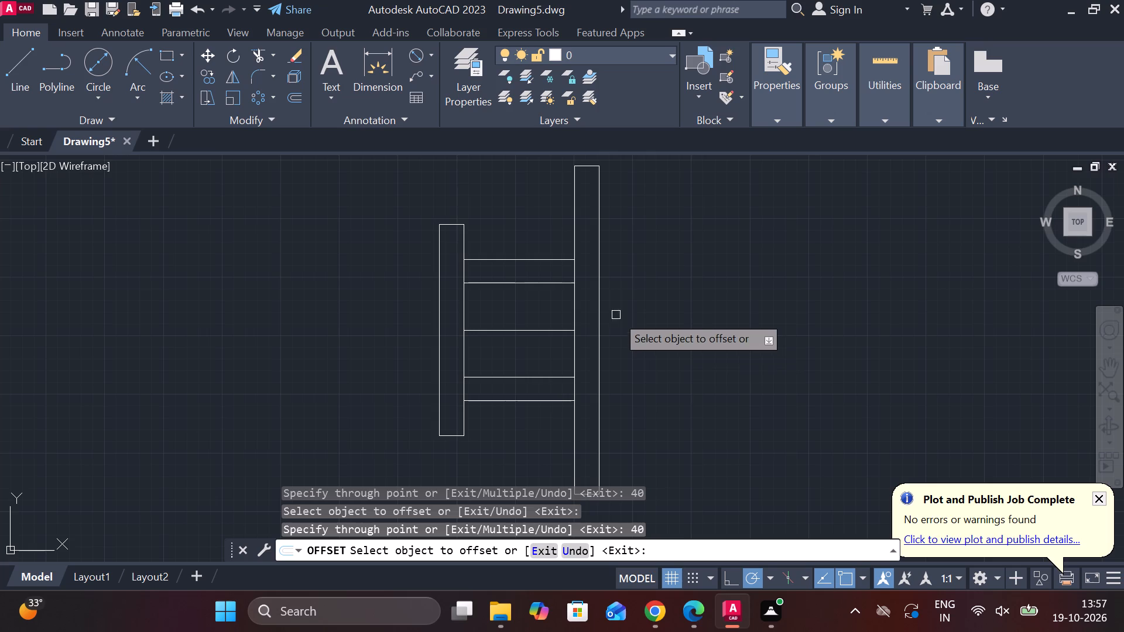
Offset the lower half of the larger flange's inner edge by 8 toward the smaller flange.
middle_click_drag(584, 358, 561, 262)
left_click(551, 348)
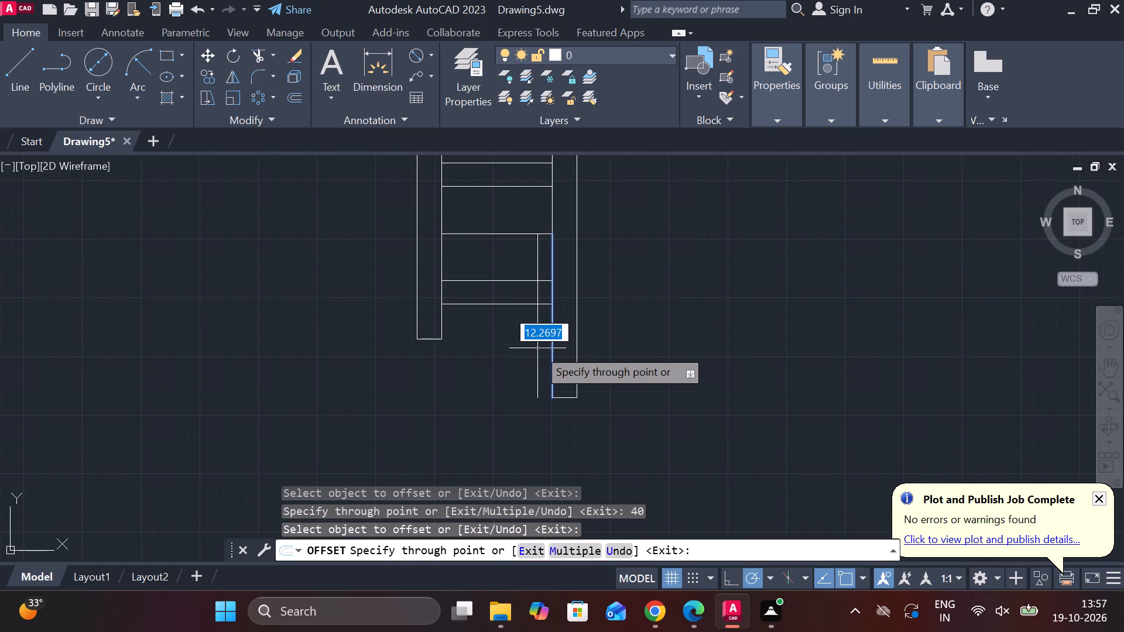
key("8")
key("Return")
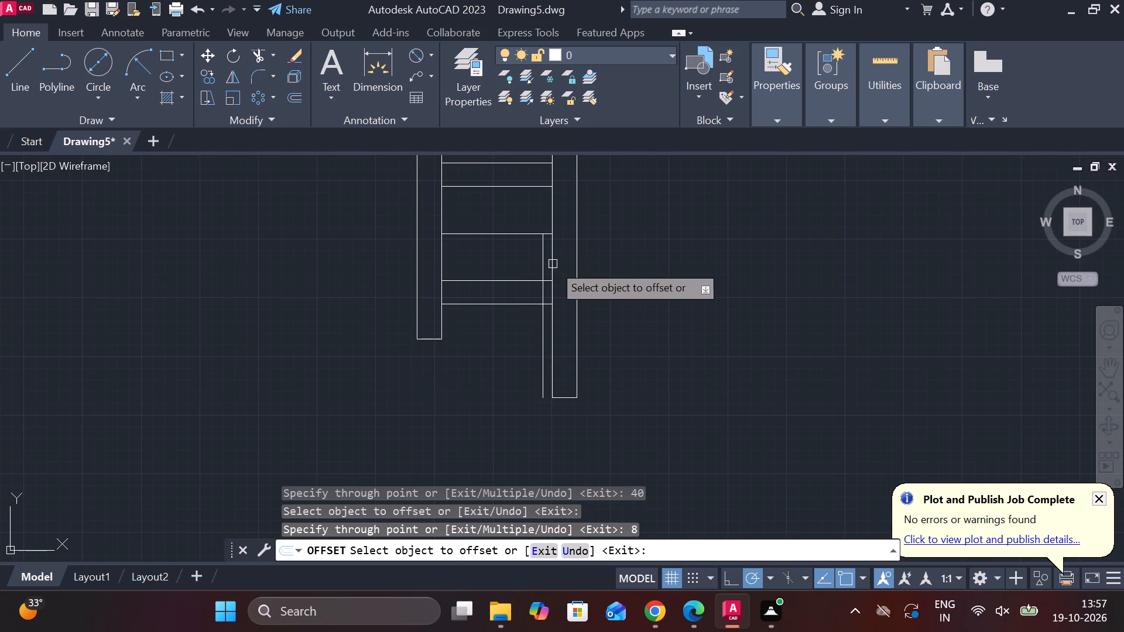
Trim the 8 offset line beside the larger flange where it runs below the body's lower outer line.
middle_click_drag(638, 249, 633, 306)
scroll(602, 332, "up", 1)
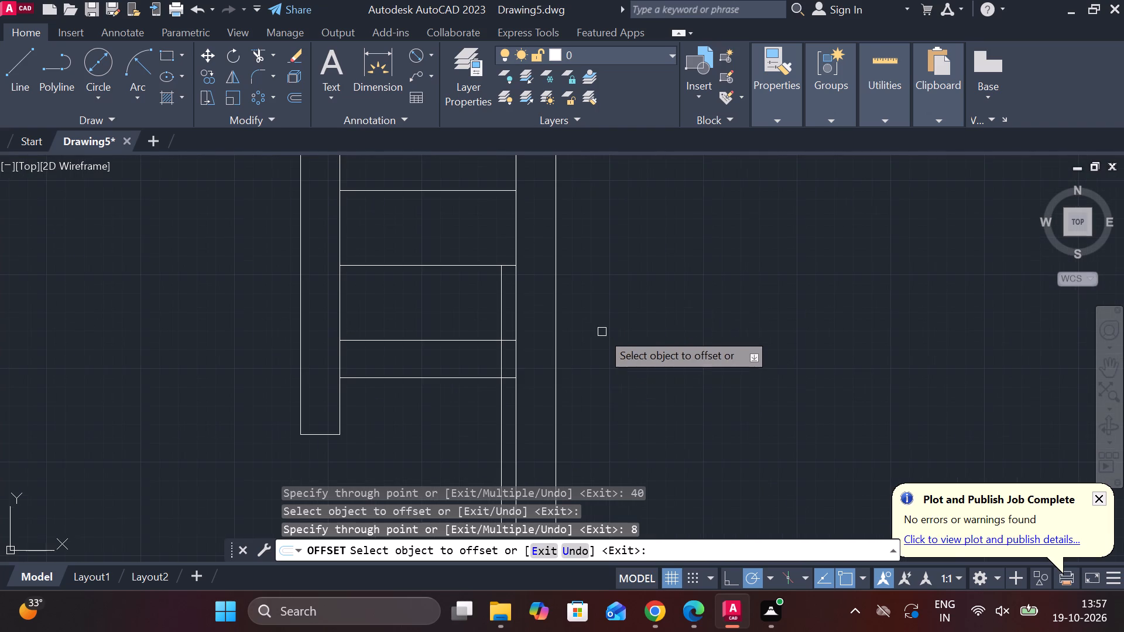
middle_click_drag(599, 327, 579, 219)
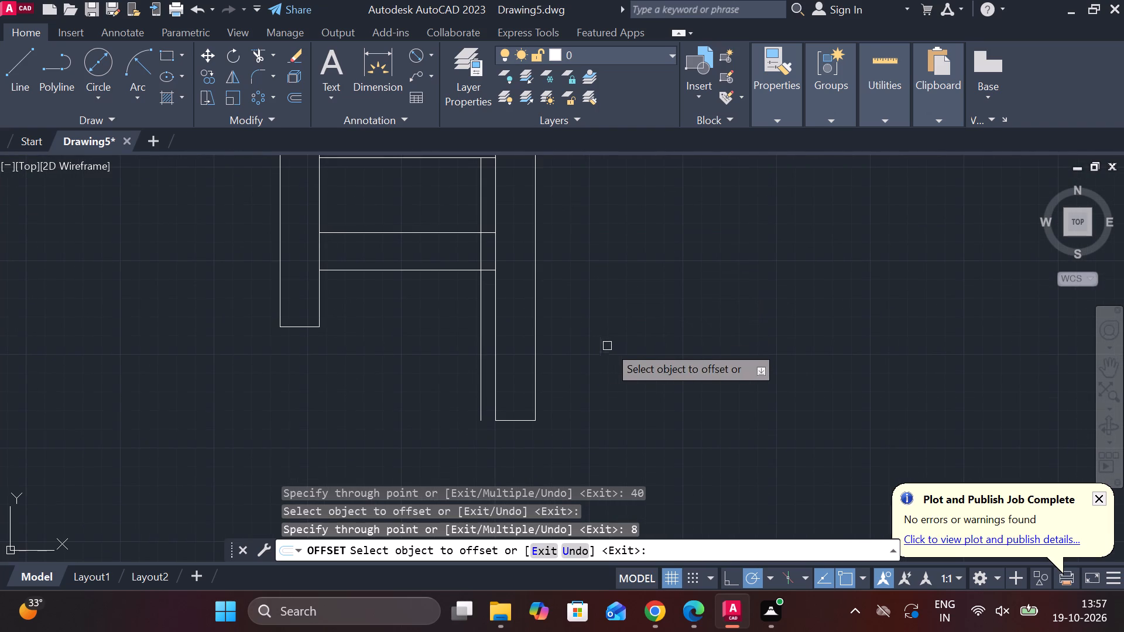
key("Escape")
type("TR")
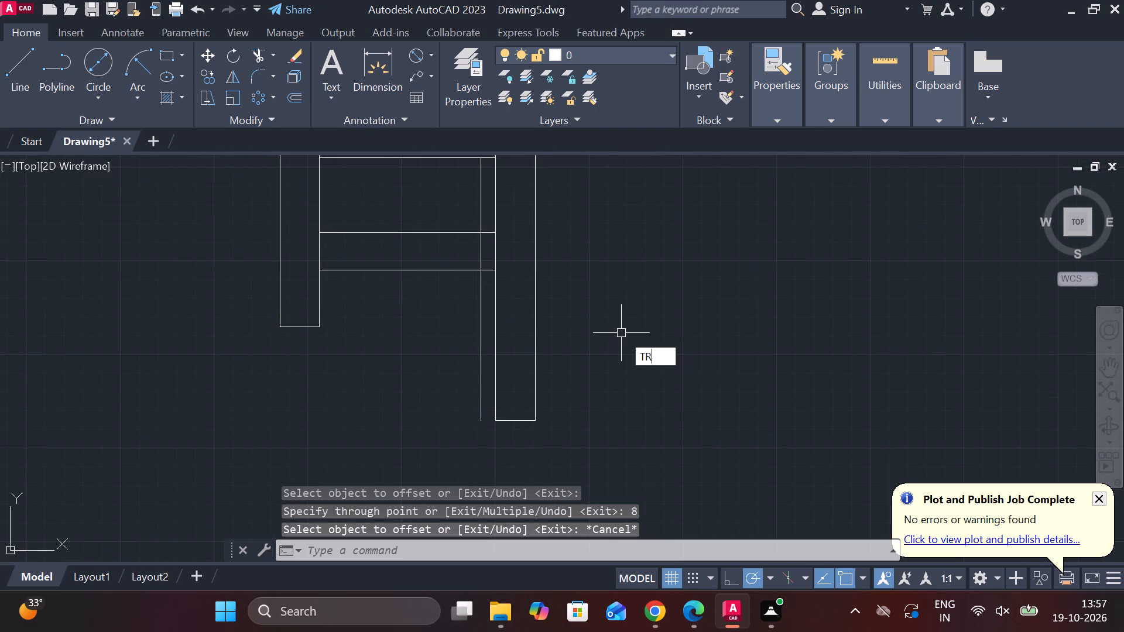
key("space")
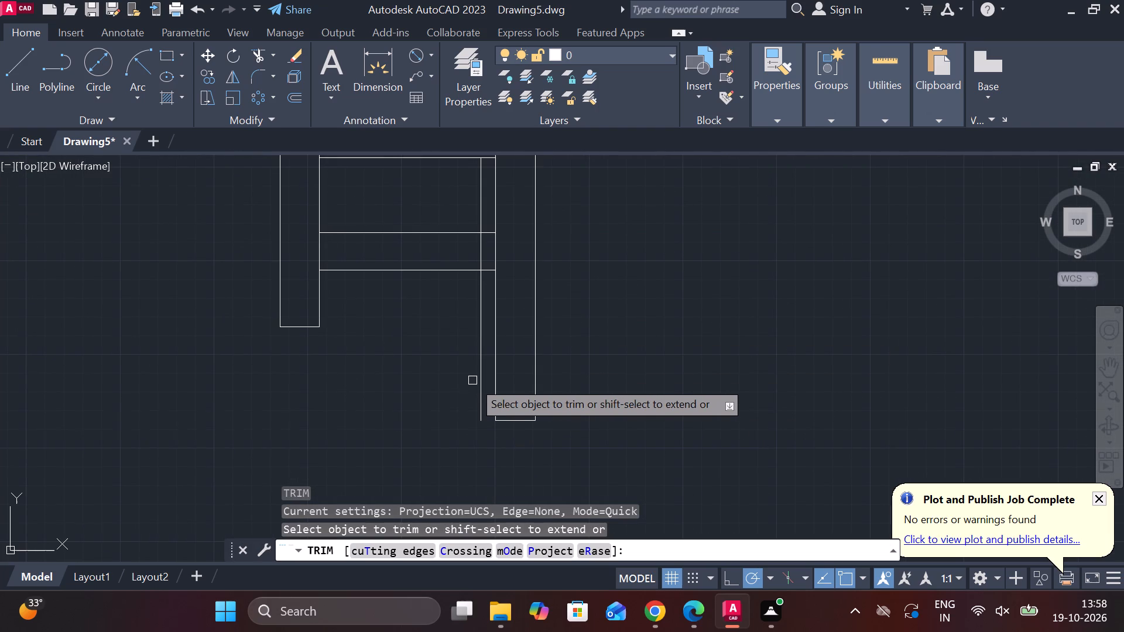
left_click(477, 365)
middle_click_drag(457, 322, 454, 423)
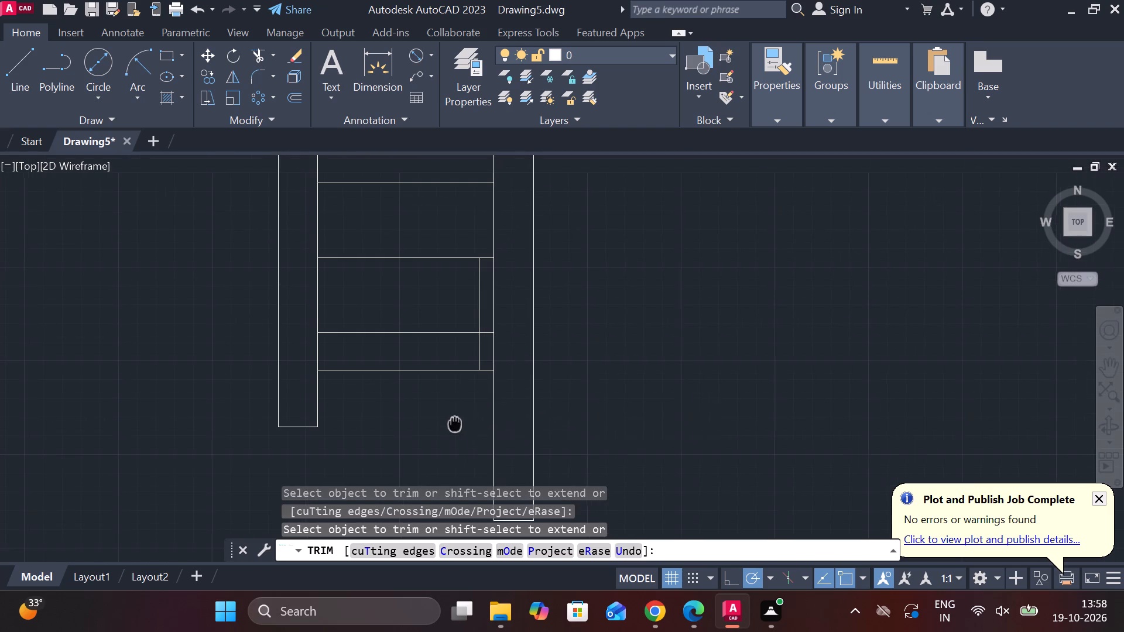
middle_click_drag(626, 298, 635, 352)
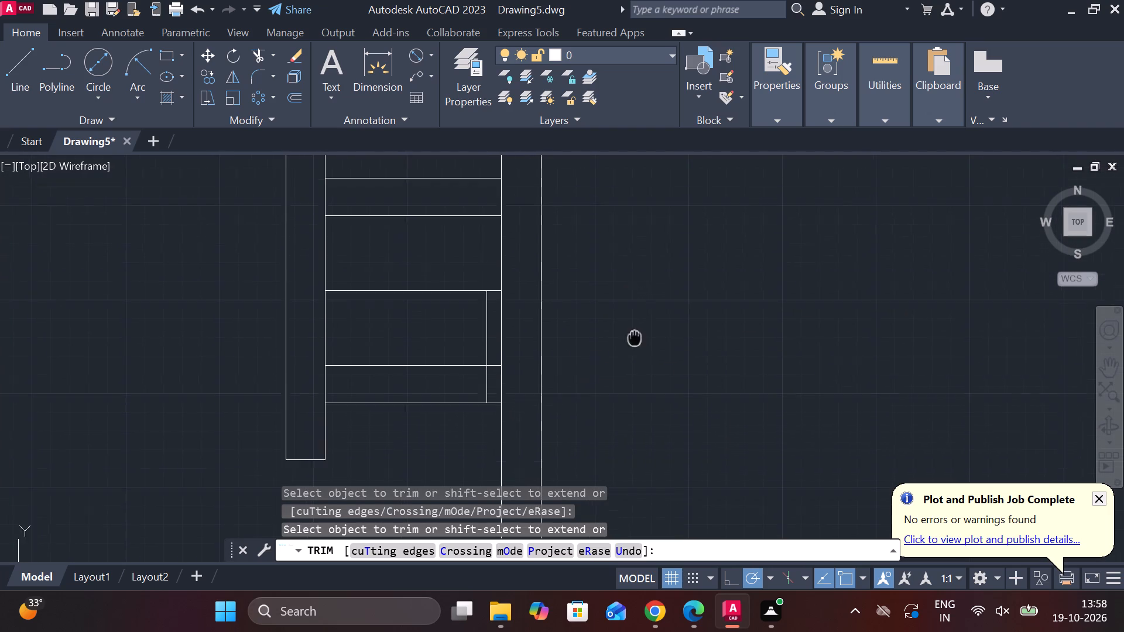
middle_click_drag(635, 352, 635, 356)
middle_click_drag(612, 297, 626, 318)
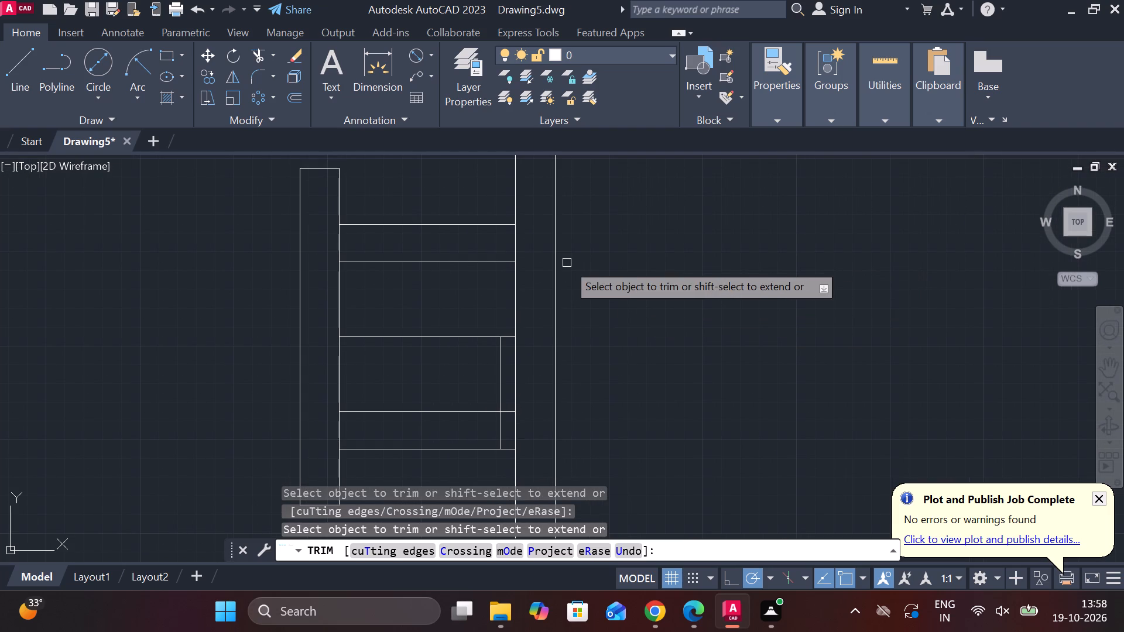
key("Escape")
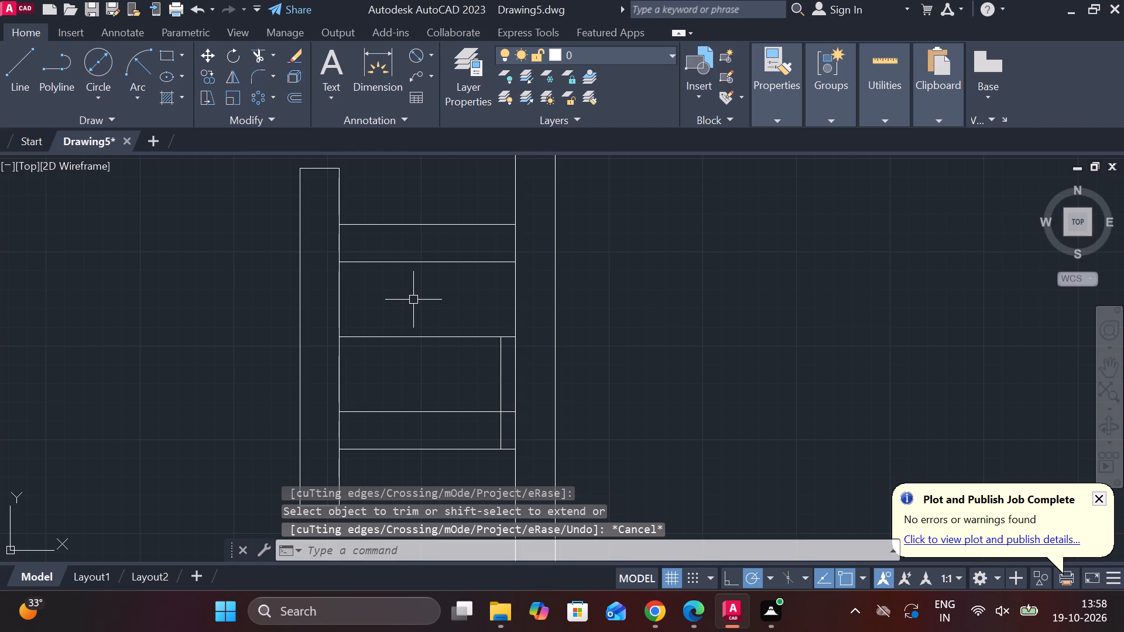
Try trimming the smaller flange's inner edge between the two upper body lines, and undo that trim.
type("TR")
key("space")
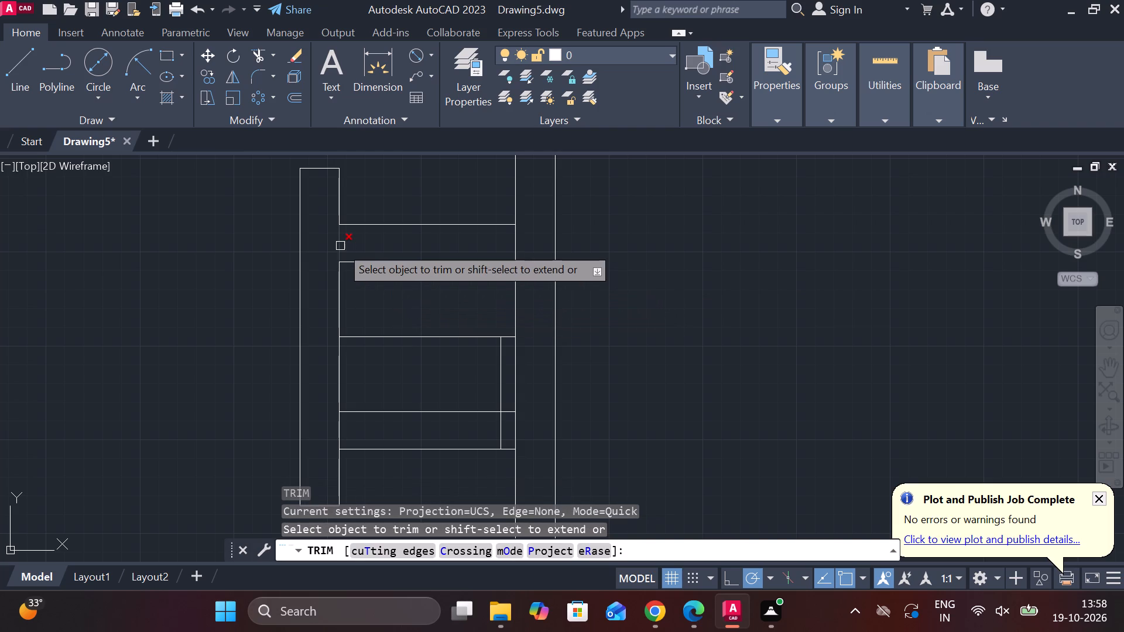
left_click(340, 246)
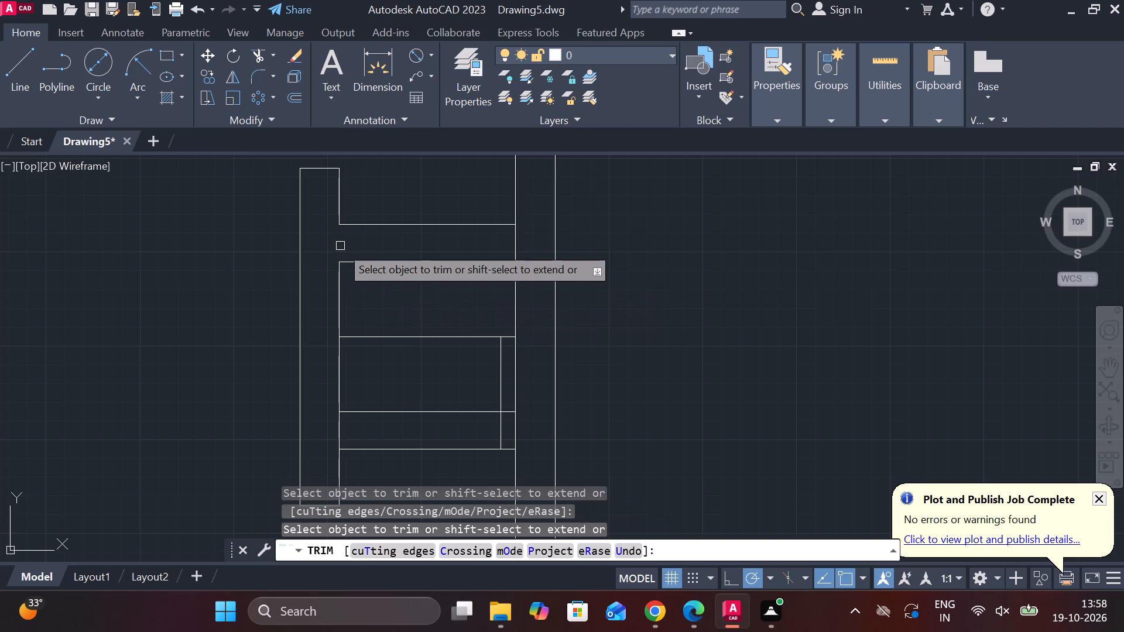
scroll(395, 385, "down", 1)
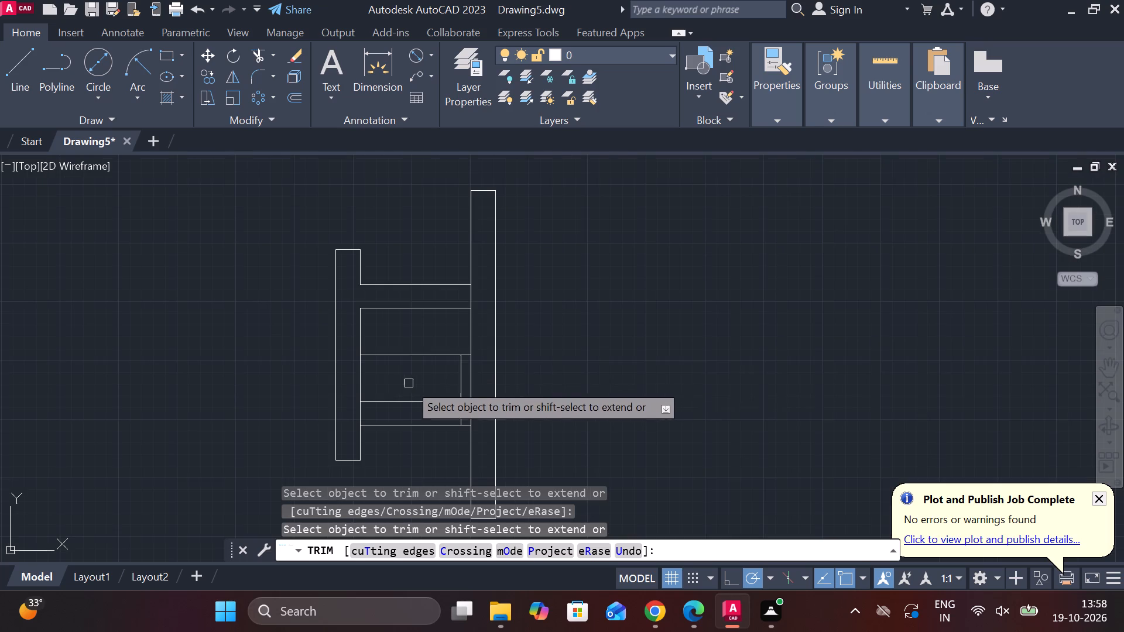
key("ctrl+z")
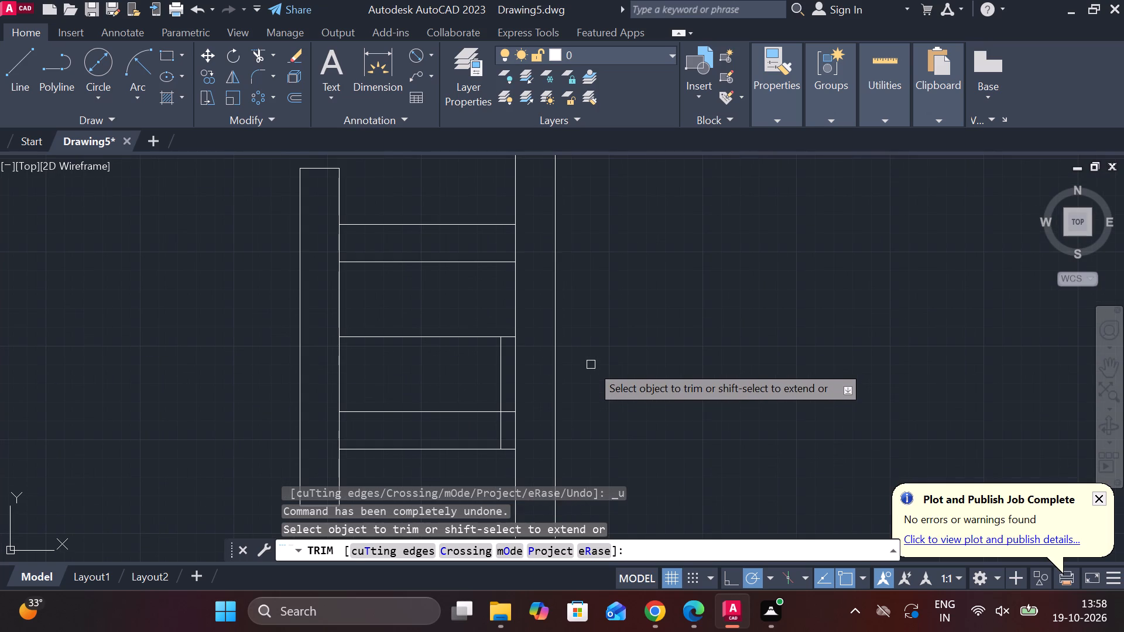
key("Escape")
Lengthen the central 94 line at both ends so it runs well past both flanges.
scroll(594, 365, "down", 2)
middle_click_drag(647, 359, 644, 359)
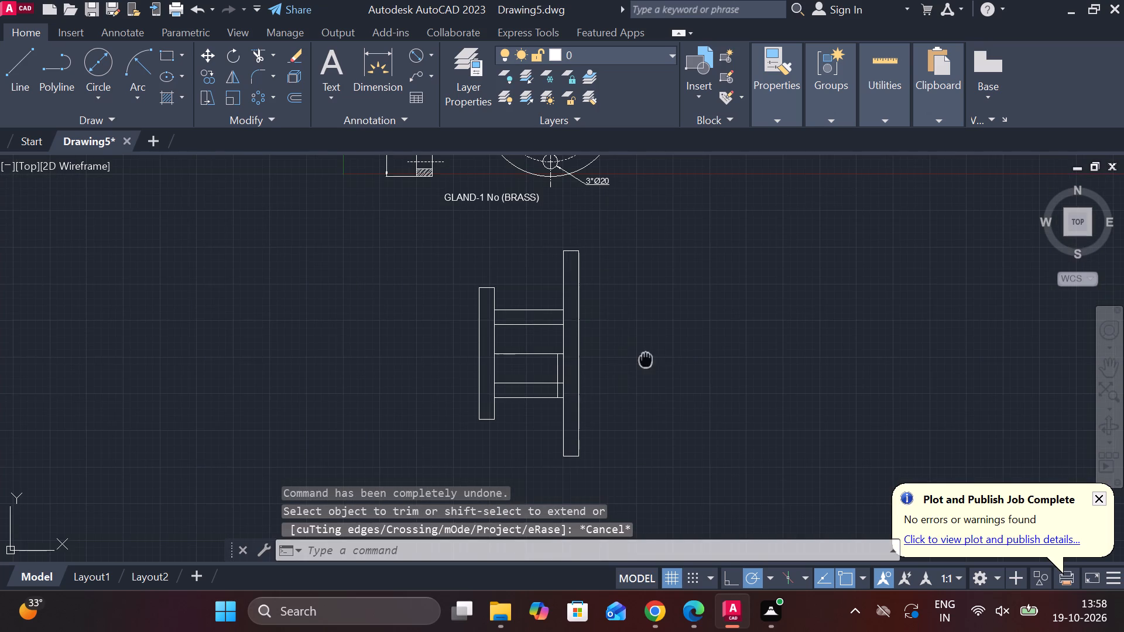
middle_click_drag(644, 359, 624, 358)
left_click(493, 352)
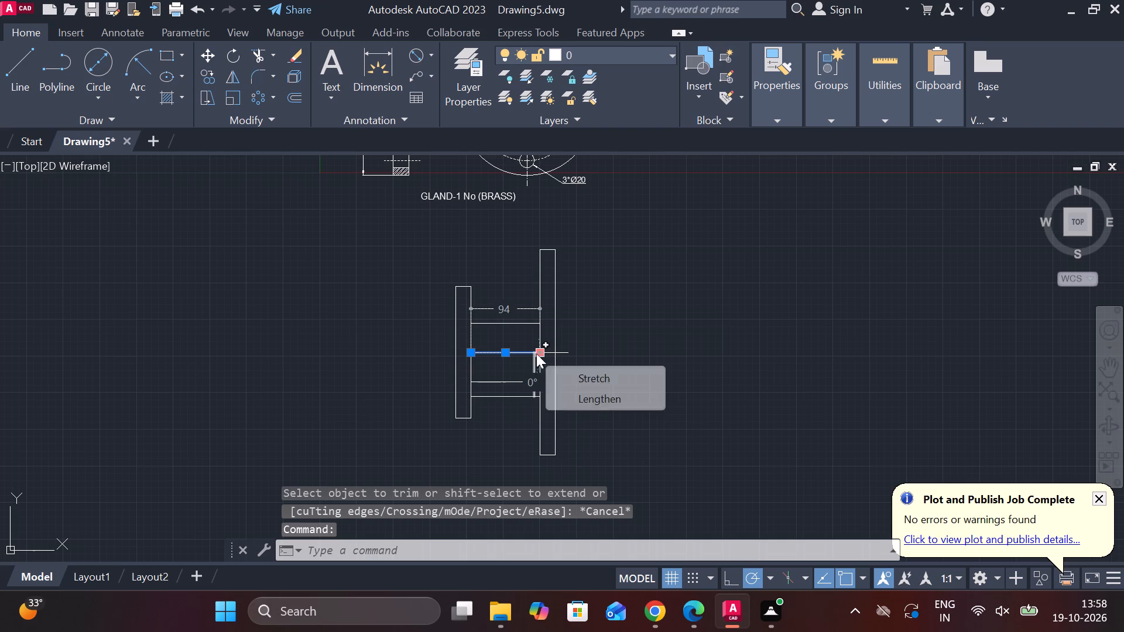
left_click(605, 394)
left_click(688, 356)
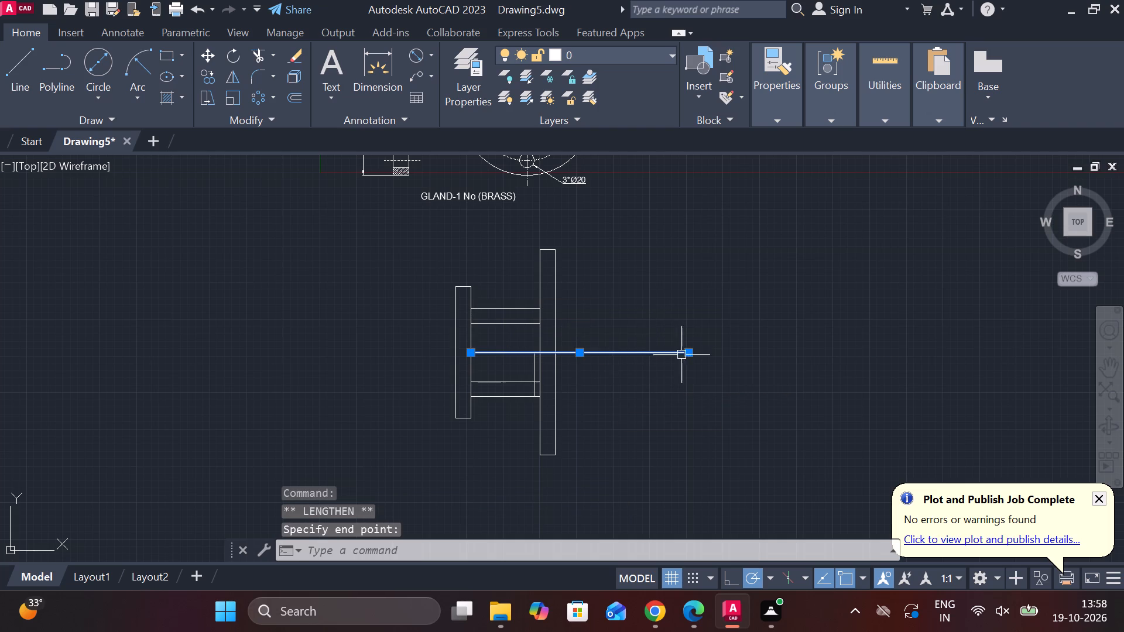
key("Escape")
left_click(491, 357)
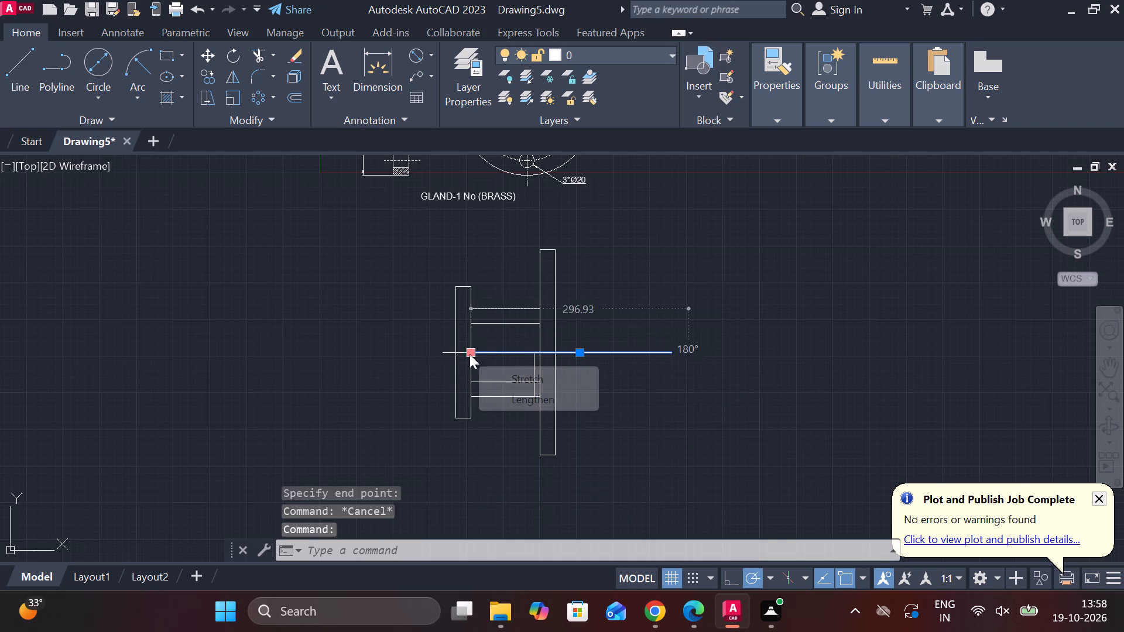
left_click(519, 393)
left_click(378, 377)
key("Escape")
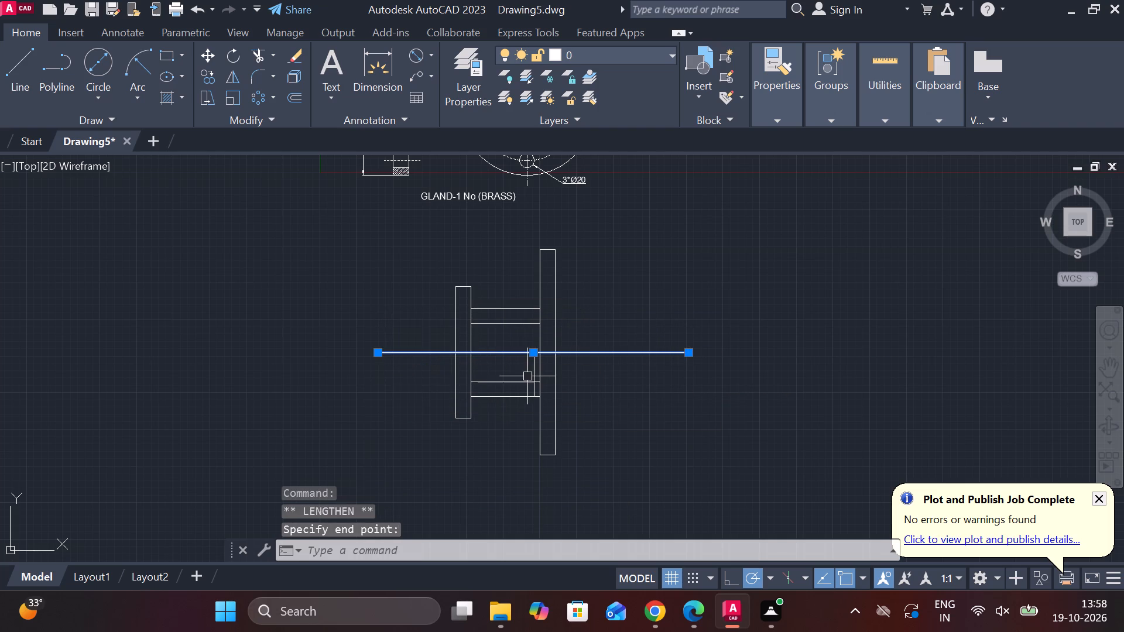
Trim the smaller flange's inner edge between the central line and the lower inner body line.
scroll(537, 378, "up", 1)
middle_click_drag(522, 379, 519, 345)
middle_click_drag(467, 321, 465, 321)
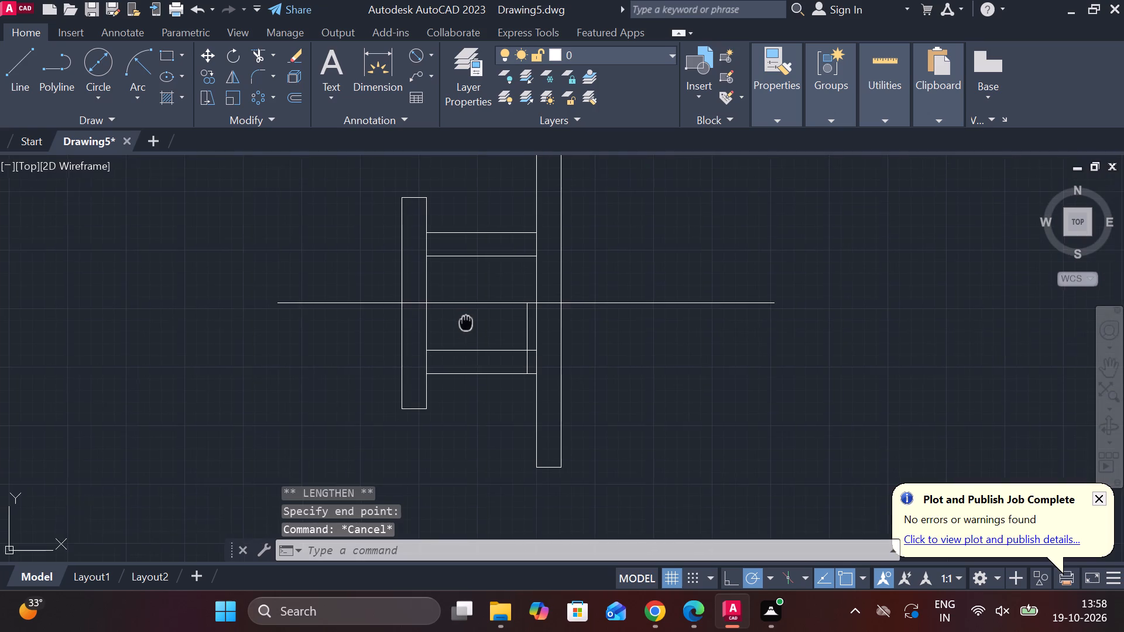
middle_click_drag(465, 321, 462, 342)
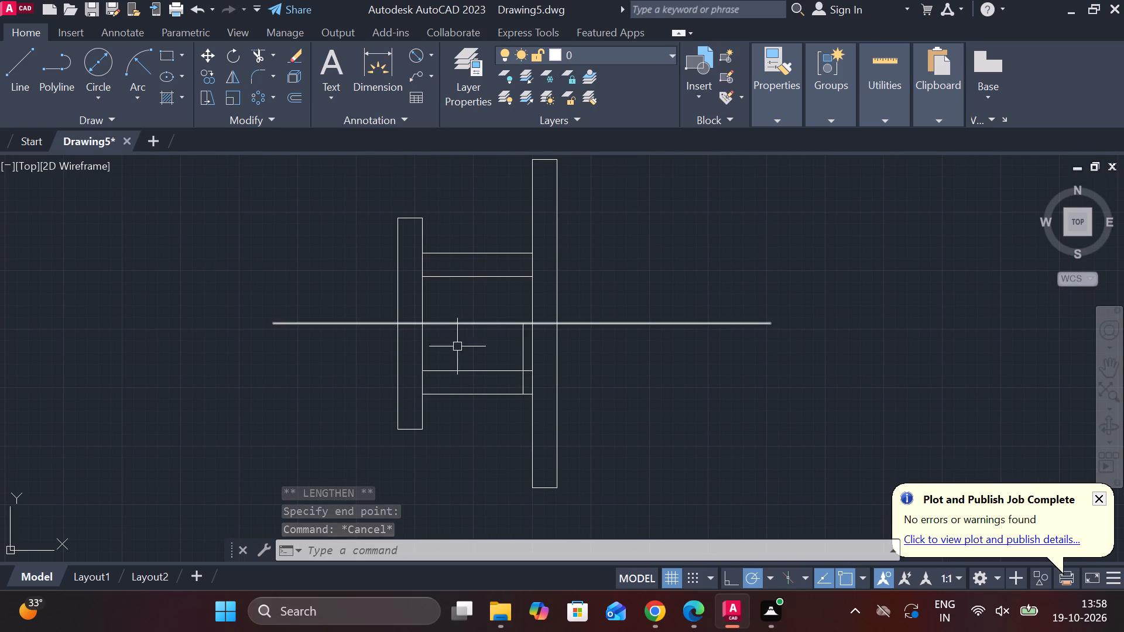
type("TR")
key("space")
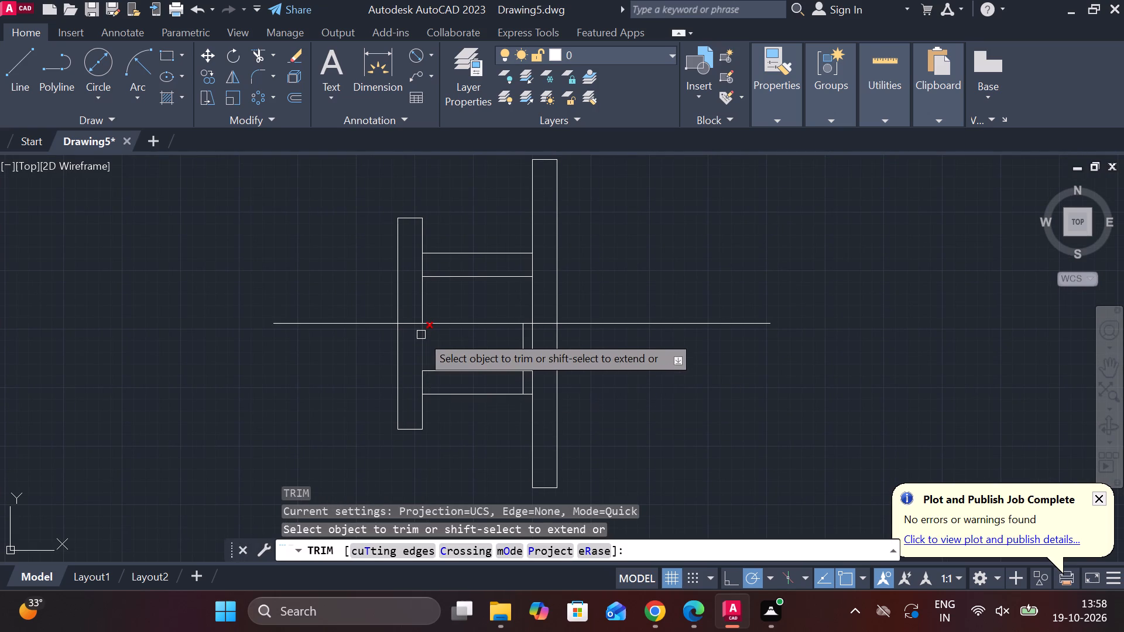
left_click(421, 335)
middle_click_drag(486, 341, 468, 341)
key("Escape")
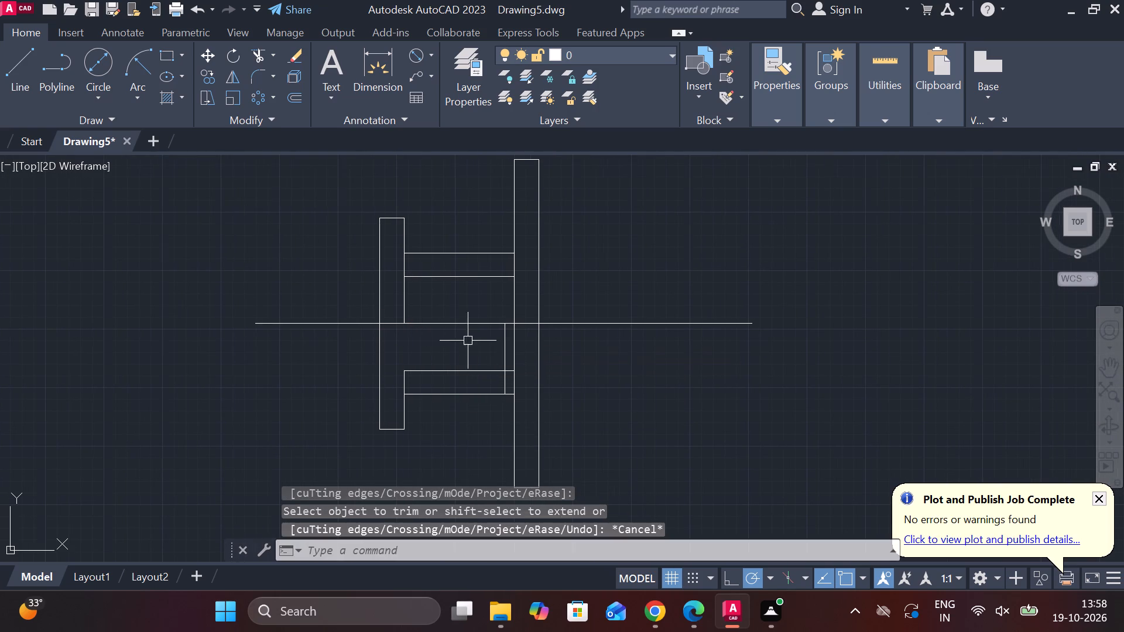
left_click(443, 366)
key("Escape")
Extend the lower inner body line through the smaller flange to its outer edge.
type("EX")
key("space")
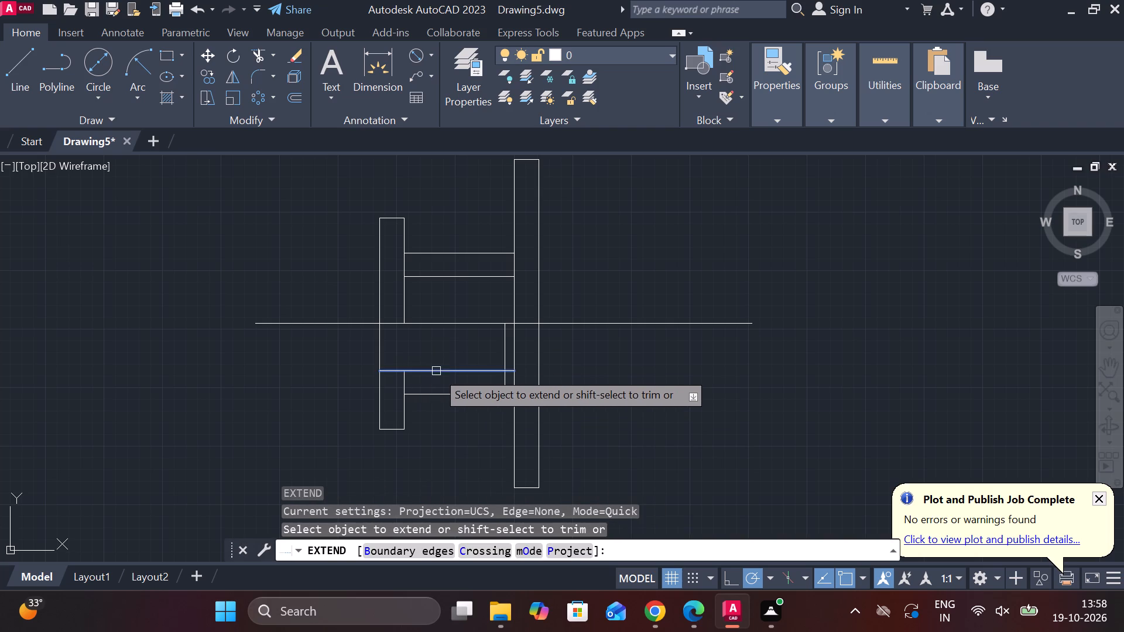
left_click(436, 371)
key("Escape")
key("r")
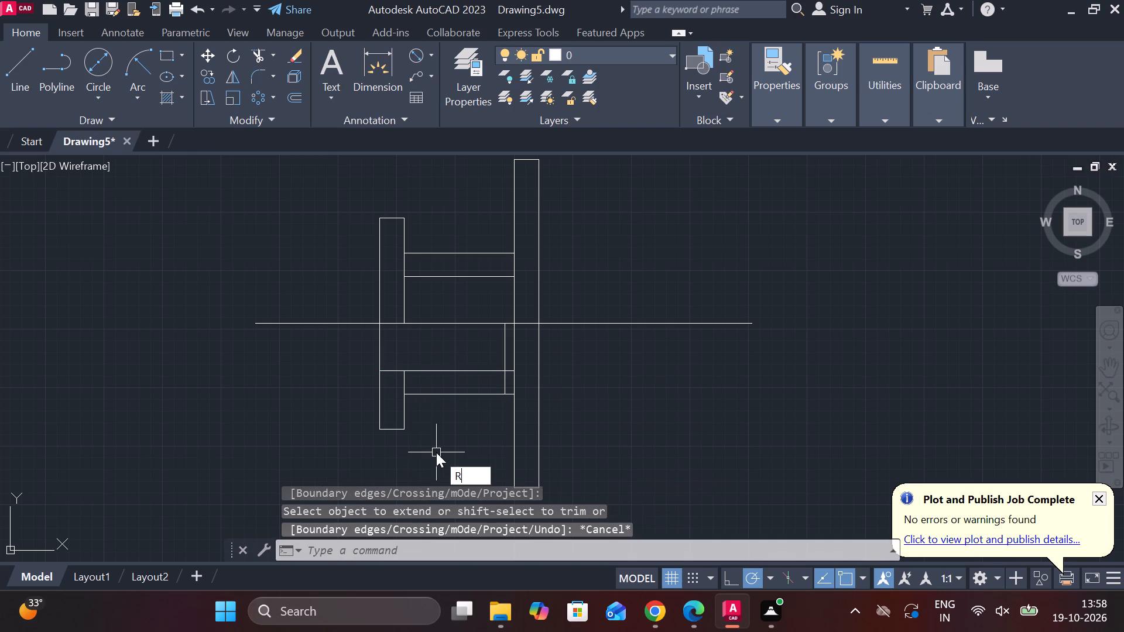
key("Escape")
Trim the smaller flange's inner edge between the lower inner and lower outer body lines.
type("TR")
key("space")
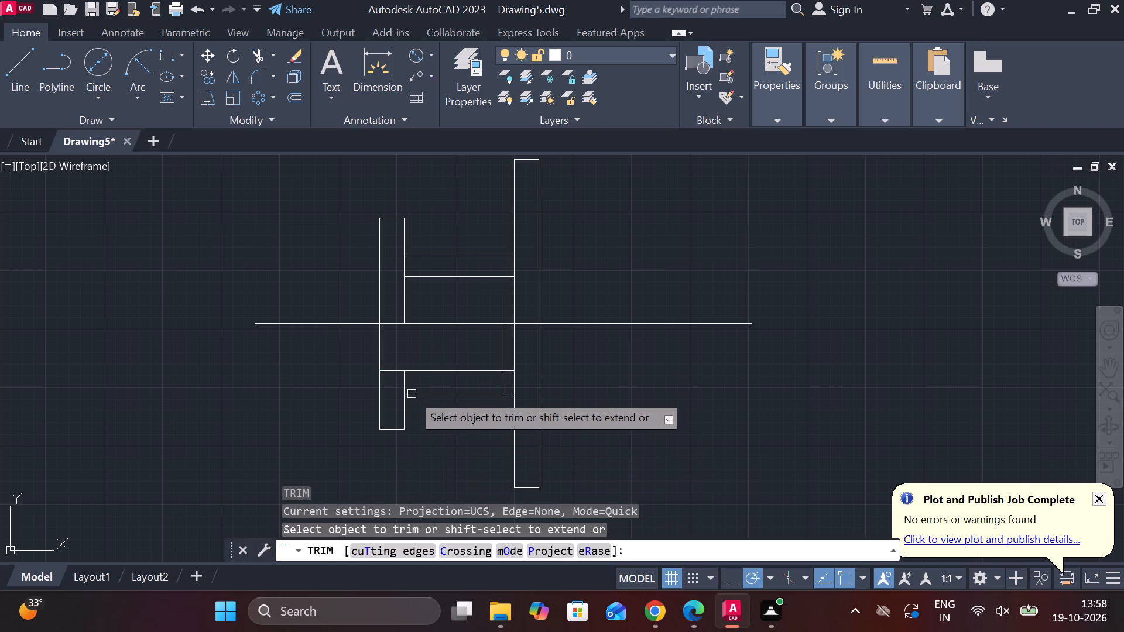
left_click(407, 389)
Trim the 8 offset line and the lower inner body line where they overrun each other, leaving a closed bore corner near the larger flange.
middle_click_drag(586, 373, 564, 373)
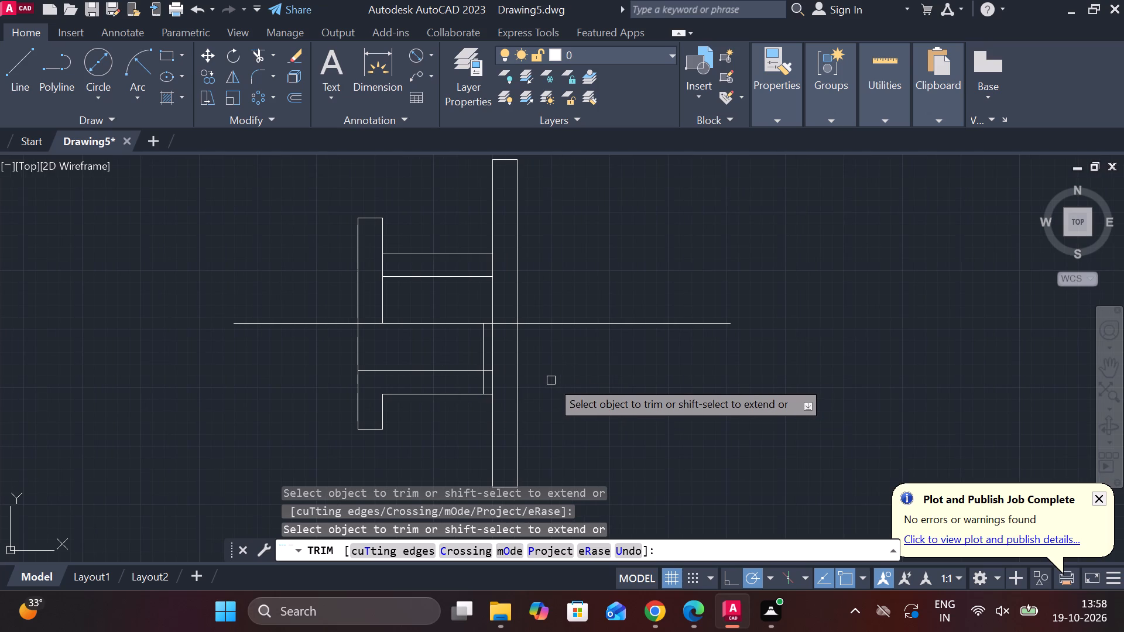
left_click(482, 384)
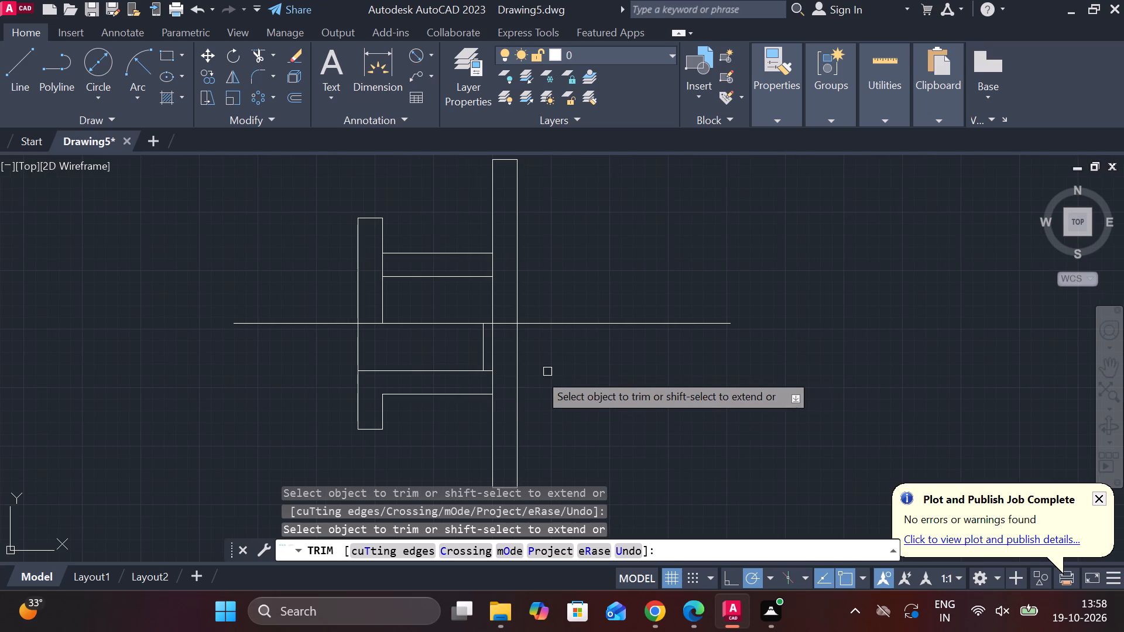
scroll(478, 376, "up", 2)
left_click(501, 365)
scroll(635, 353, "down", 2)
middle_click_drag(636, 353, 636, 356)
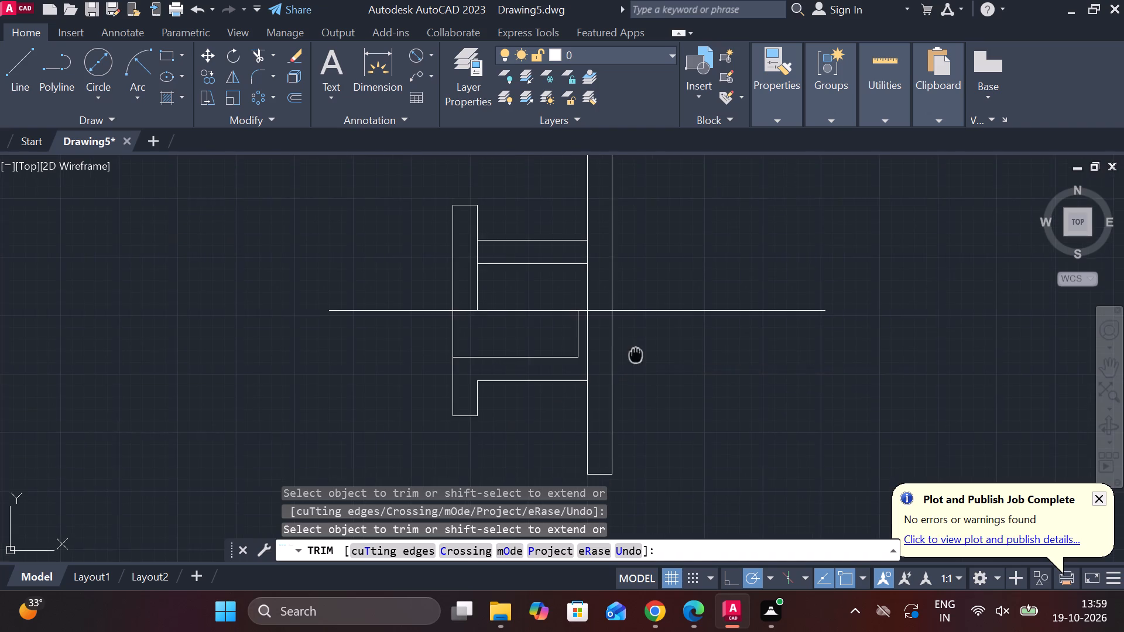
middle_click_drag(636, 356, 619, 382)
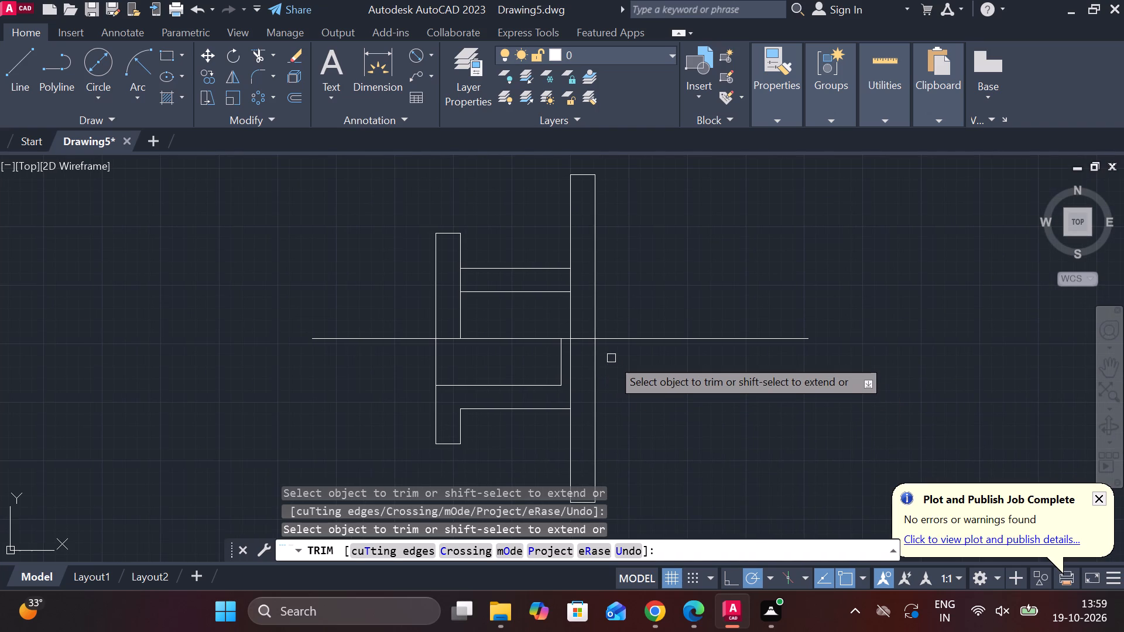
key("Escape")
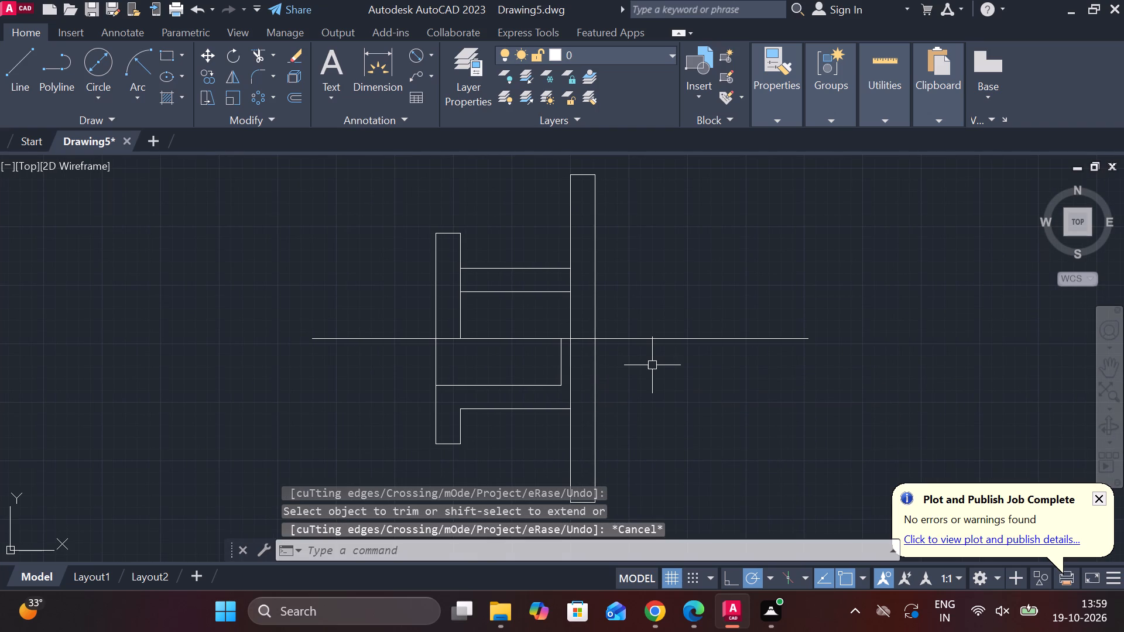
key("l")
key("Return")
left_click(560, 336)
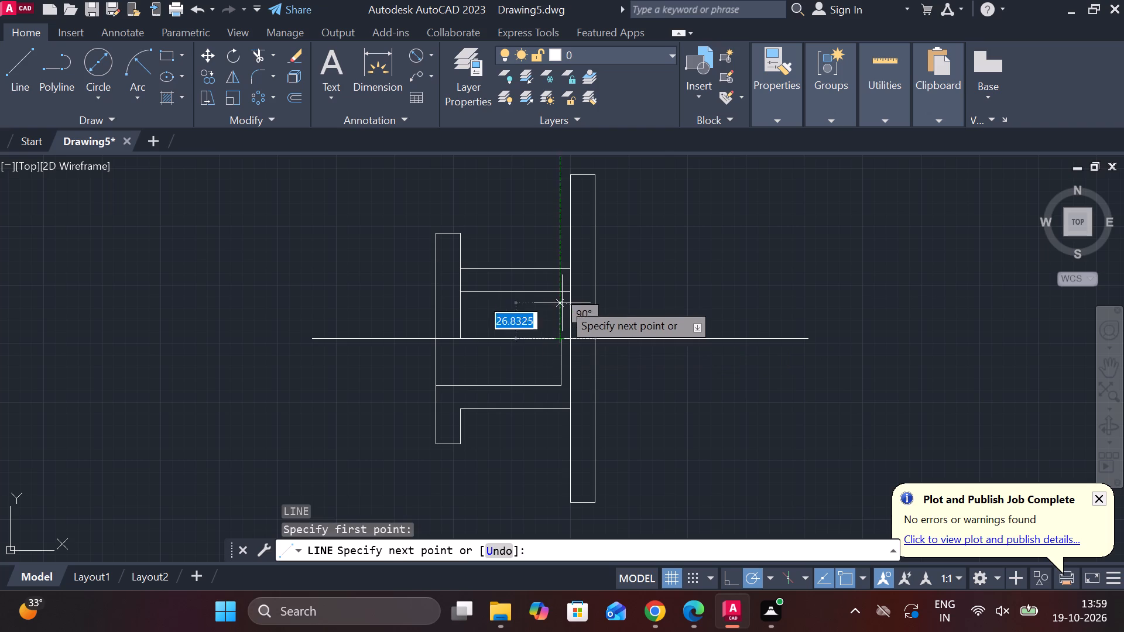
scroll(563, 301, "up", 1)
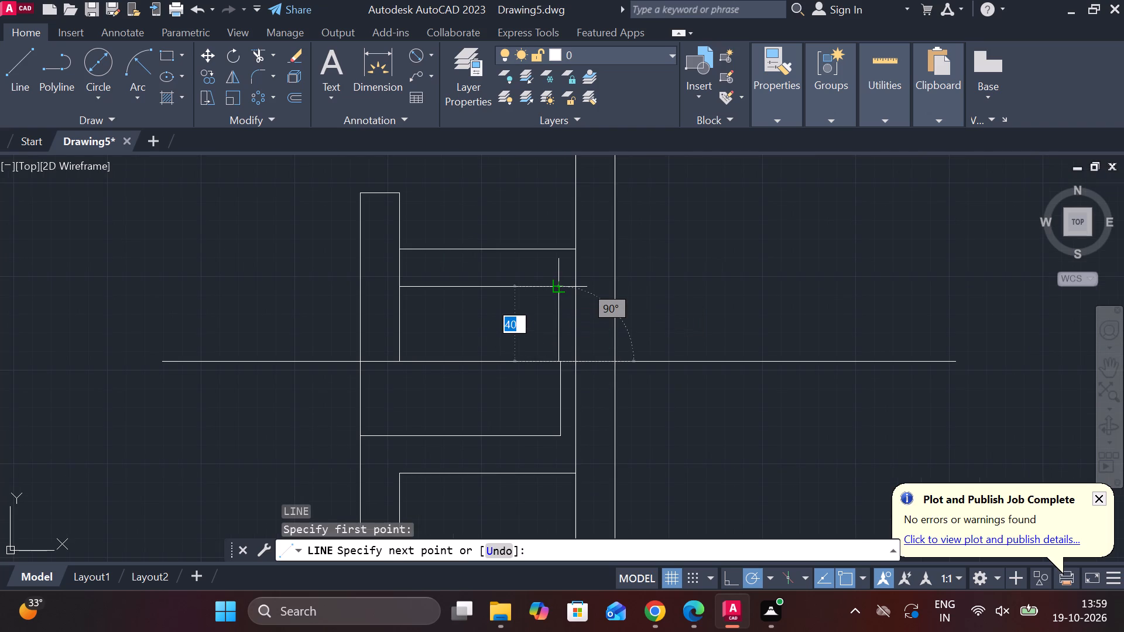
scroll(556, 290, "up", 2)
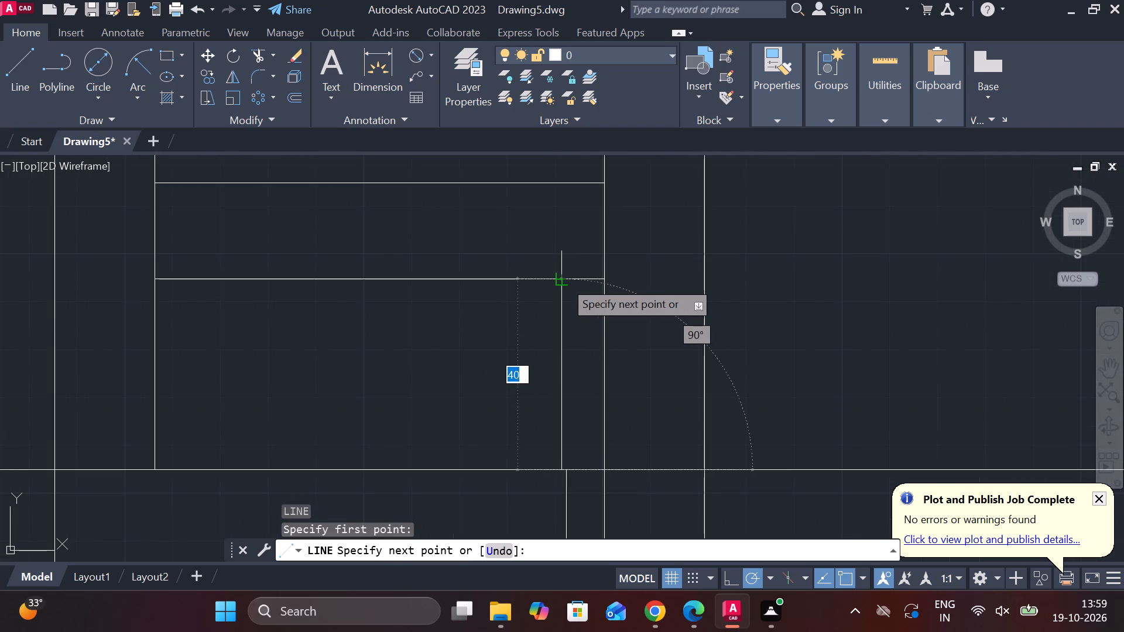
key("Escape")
Draw a vertical line about 46 long upward from the 8 offset line's end on the central line, crossing the upper inner body line.
key("l")
key("Return")
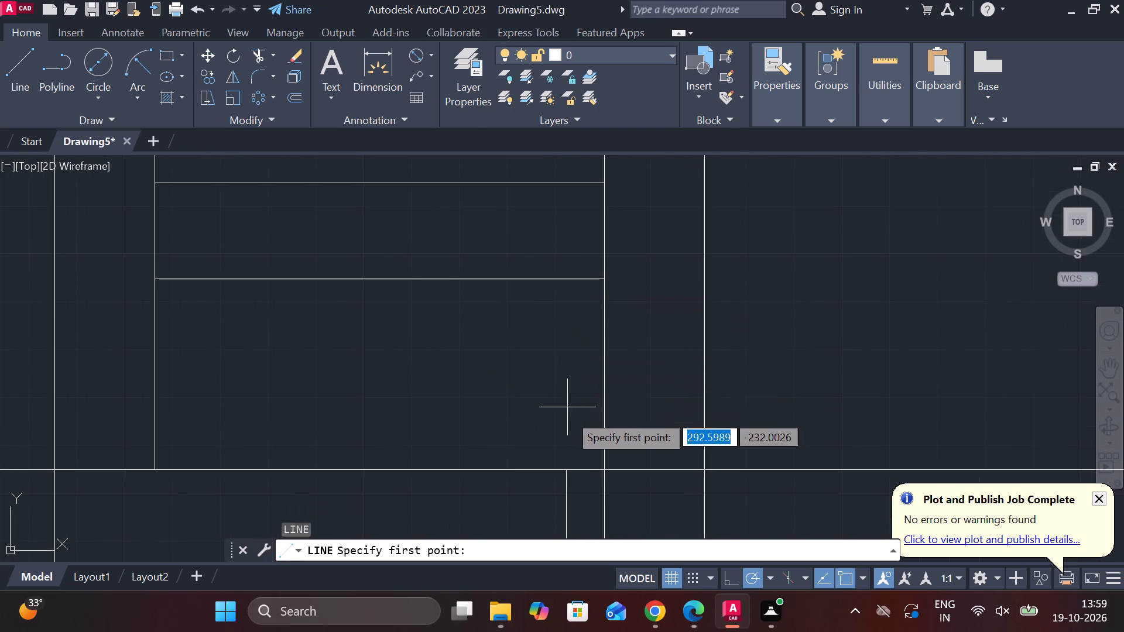
left_click(570, 466)
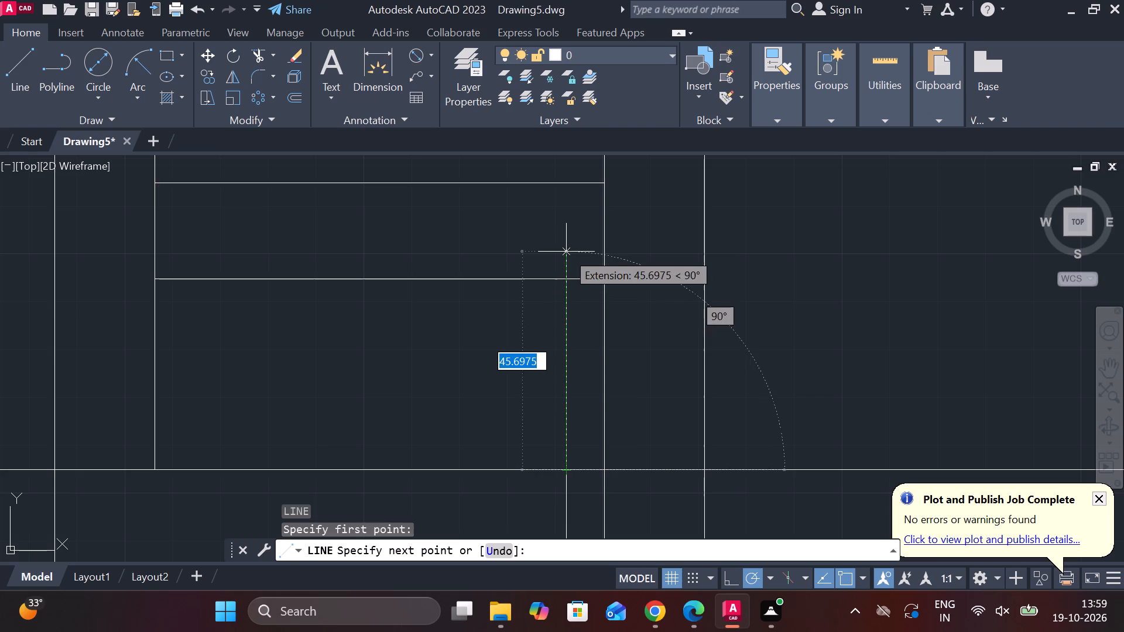
left_click(566, 252)
key("Escape")
Trim the new vertical line and the upper inner body line where they overrun each other, closing the upper bore corner.
type("TR")
key("space")
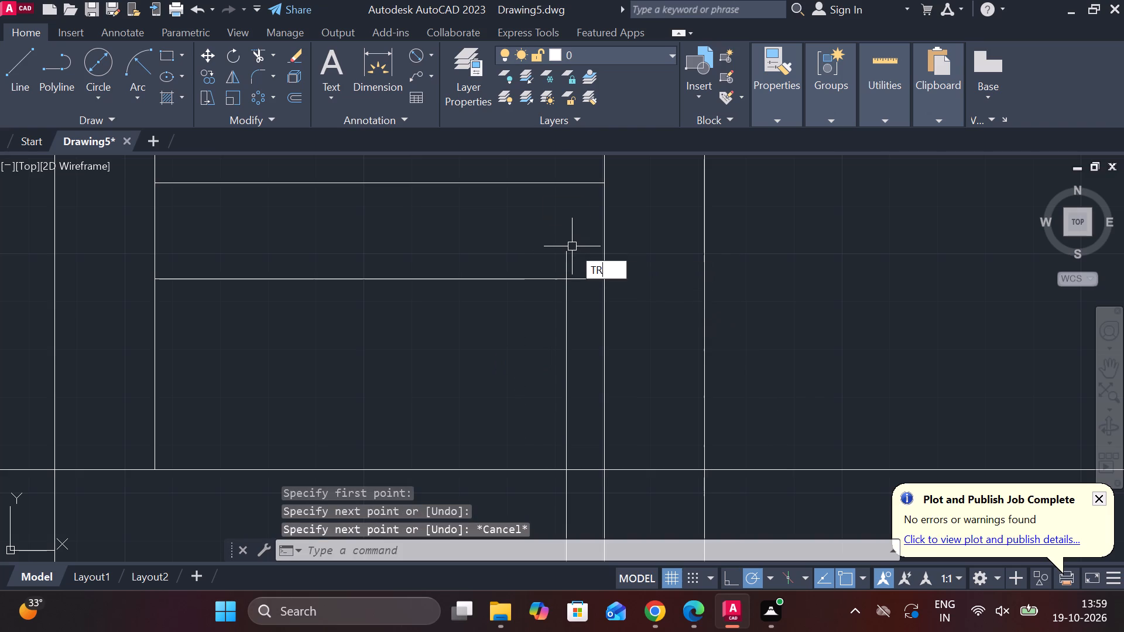
left_click(568, 253)
left_click(579, 282)
scroll(578, 311, "down", 1)
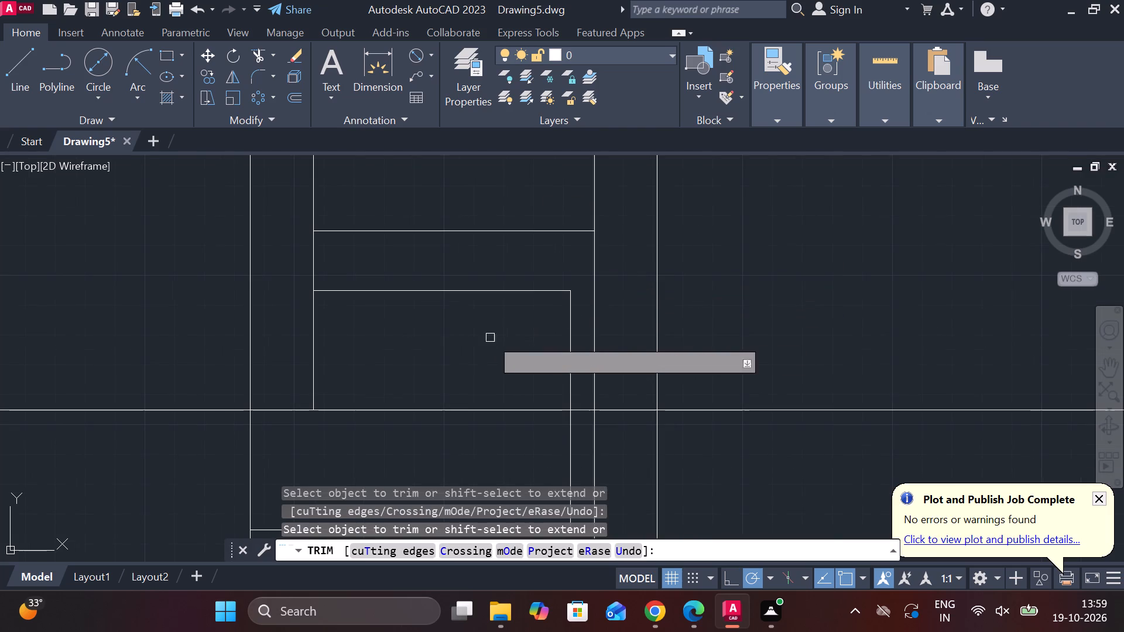
key("Escape")
left_click(482, 292)
key("Escape")
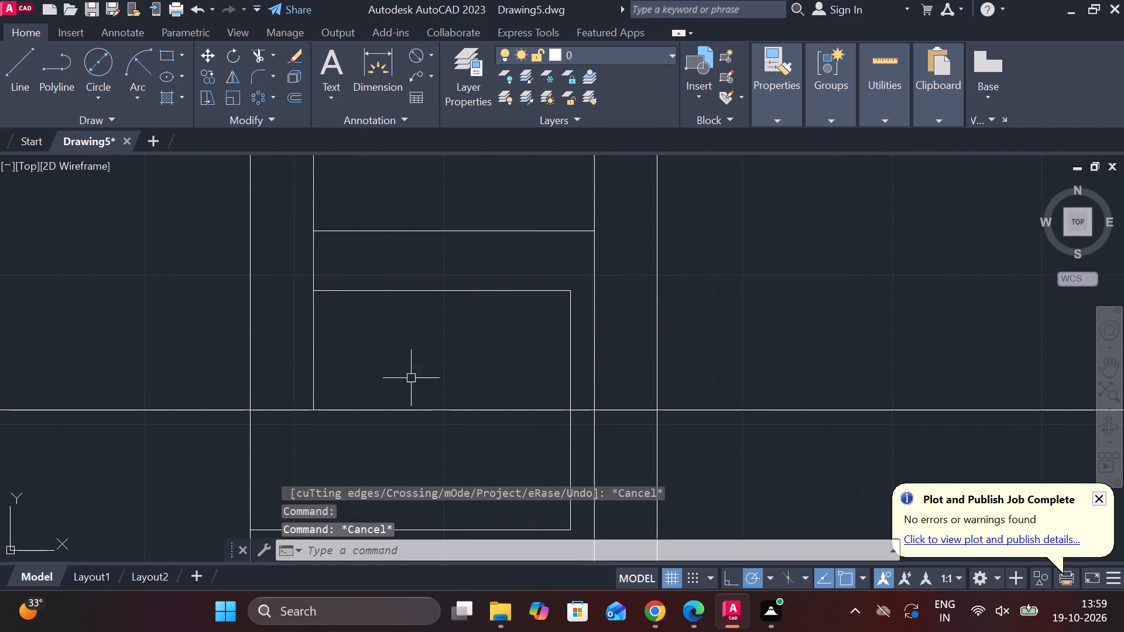
Lengthen the upper inner body line through the smaller flange to its outer edge.
middle_click_drag(411, 375, 441, 353)
middle_click_drag(395, 296, 489, 281)
scroll(484, 281, "down", 2)
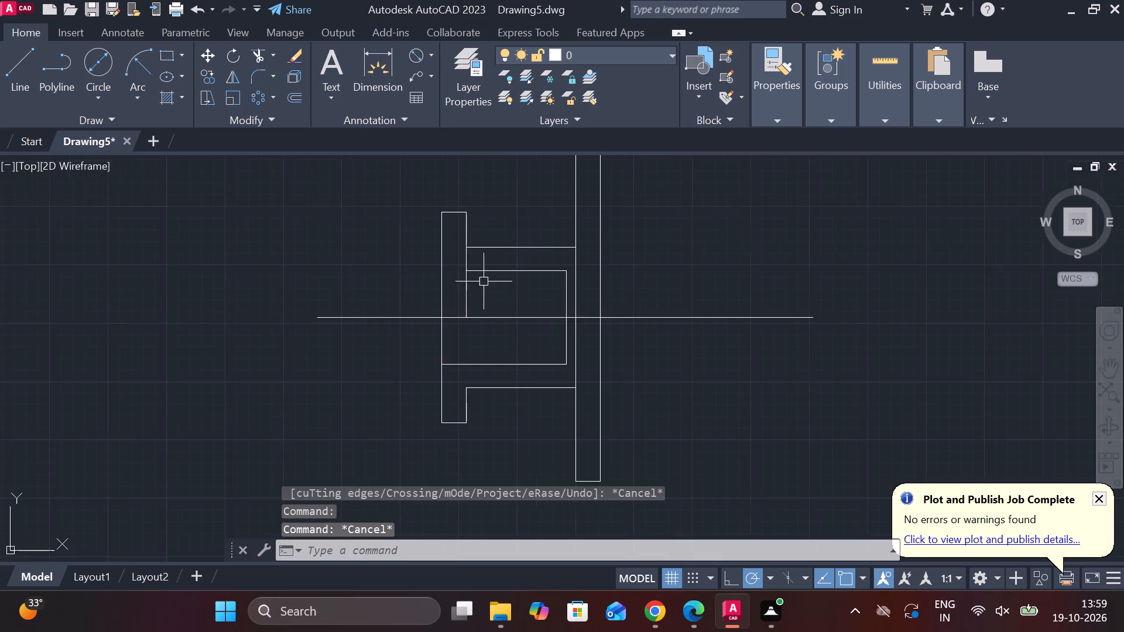
middle_click_drag(484, 284, 439, 306)
scroll(437, 290, "up", 1)
left_click(426, 291)
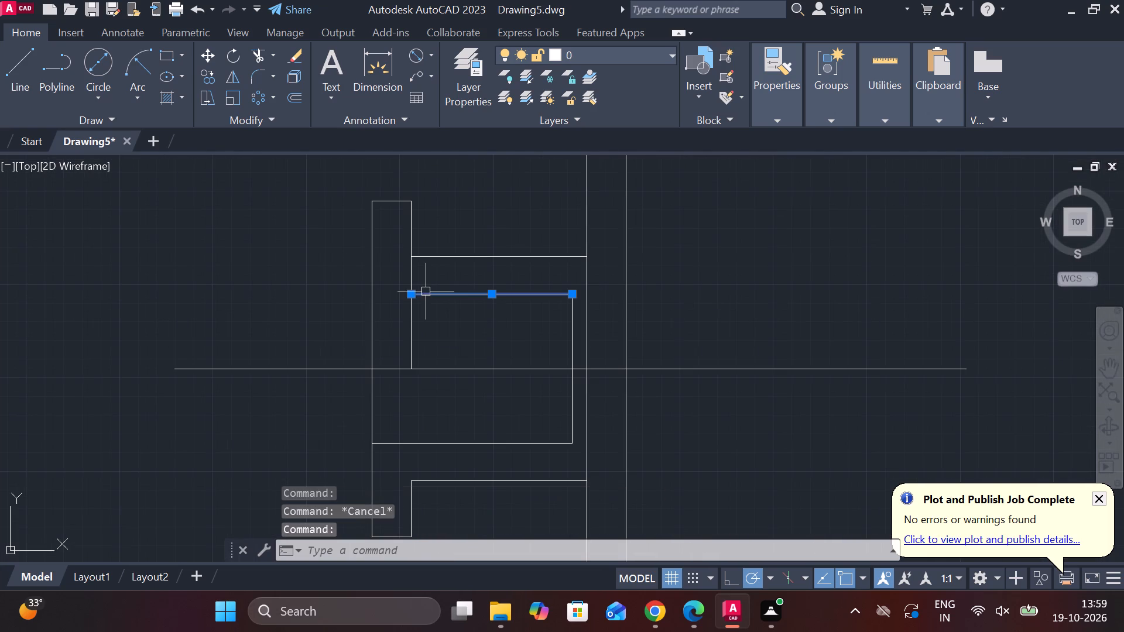
left_click(467, 337)
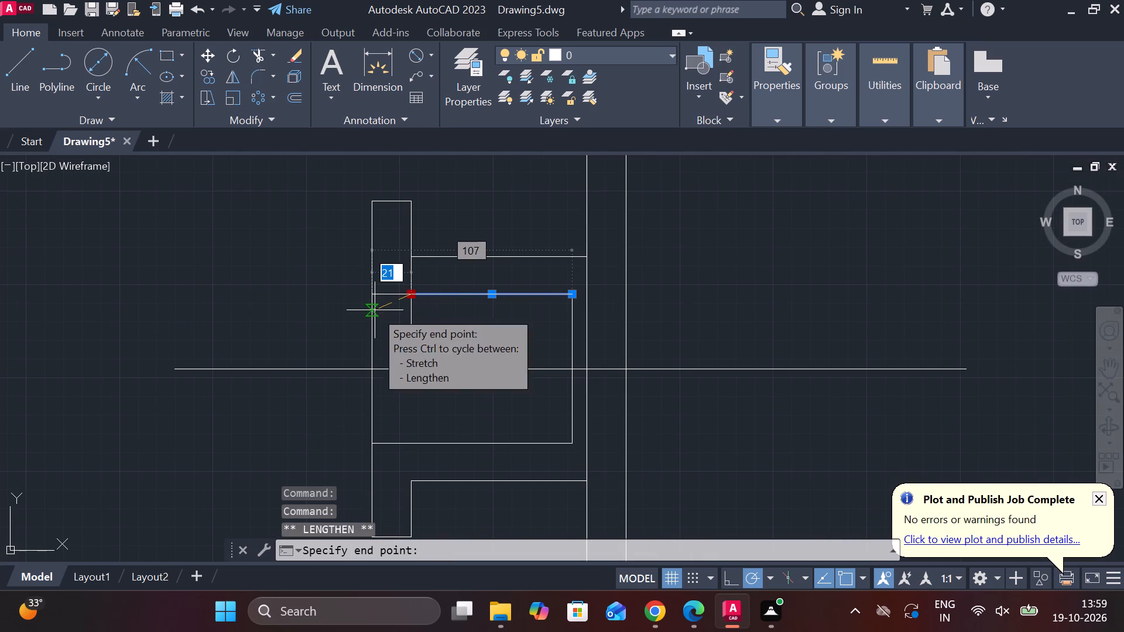
left_click(375, 296)
key("Escape")
Set the linetype of the upper inner body line and the upper bore end line to DASHED.
middle_click_drag(472, 353, 448, 345)
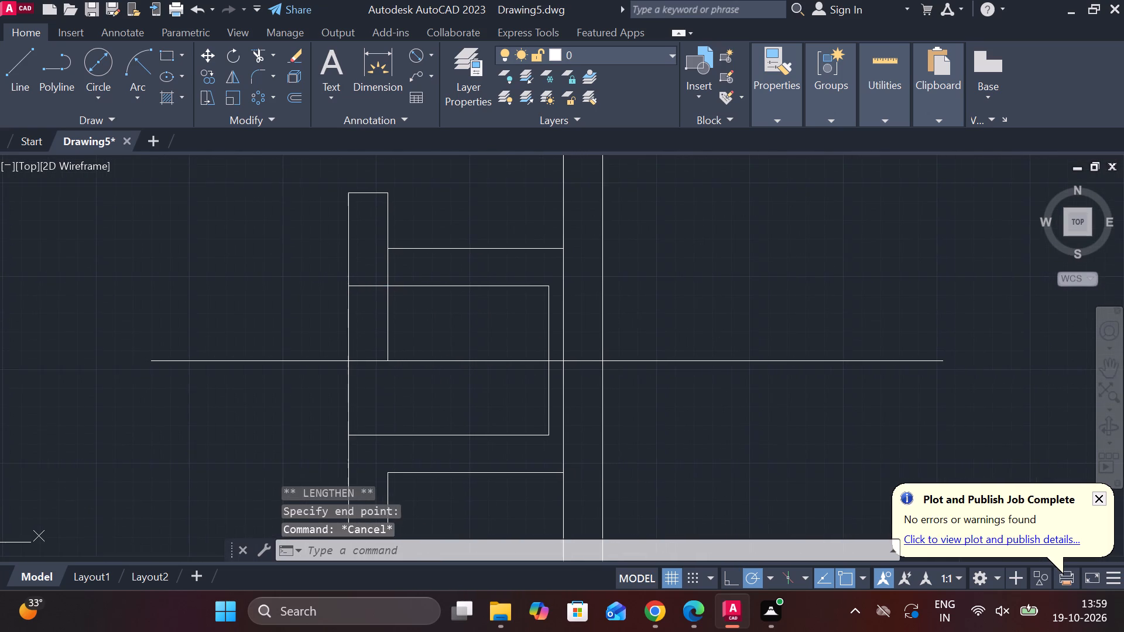
middle_click_drag(448, 344, 407, 293)
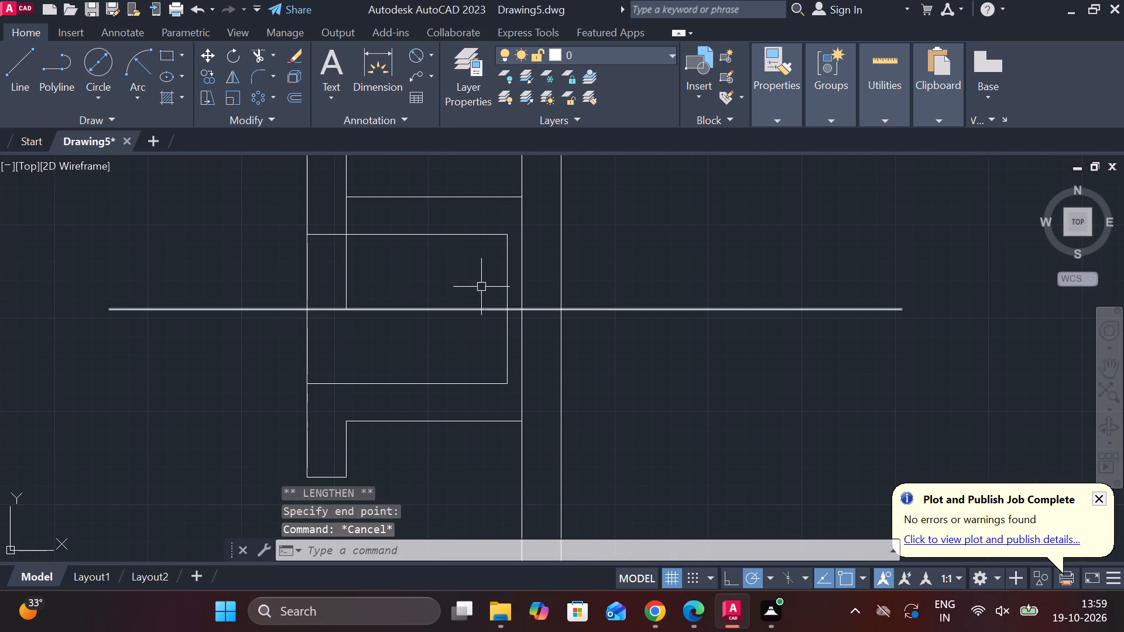
left_click(503, 260)
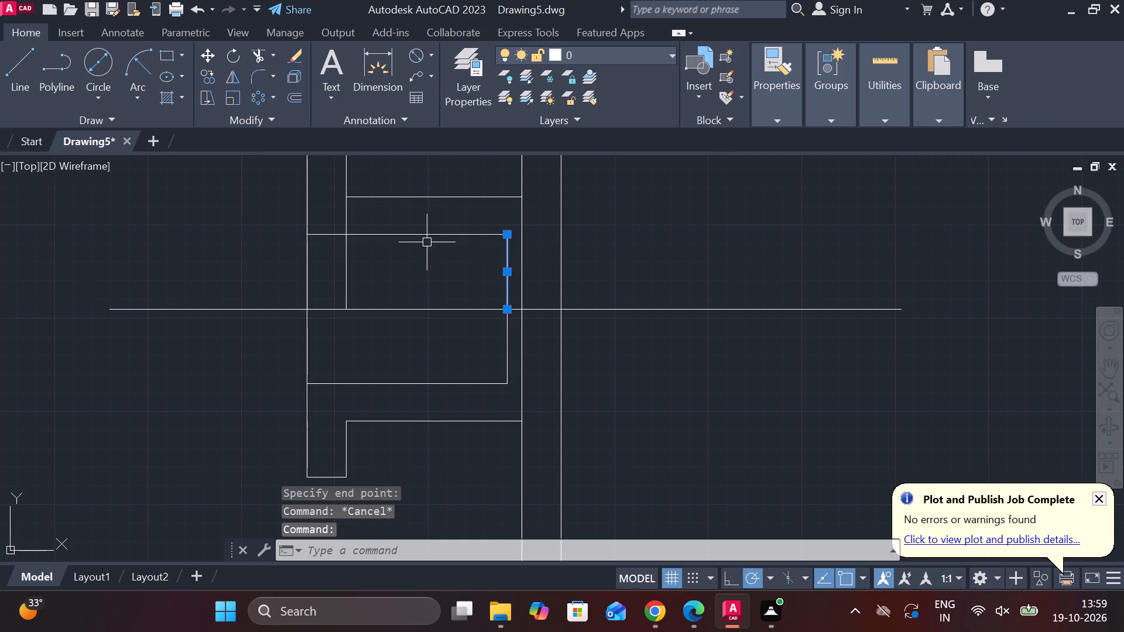
left_click(423, 238)
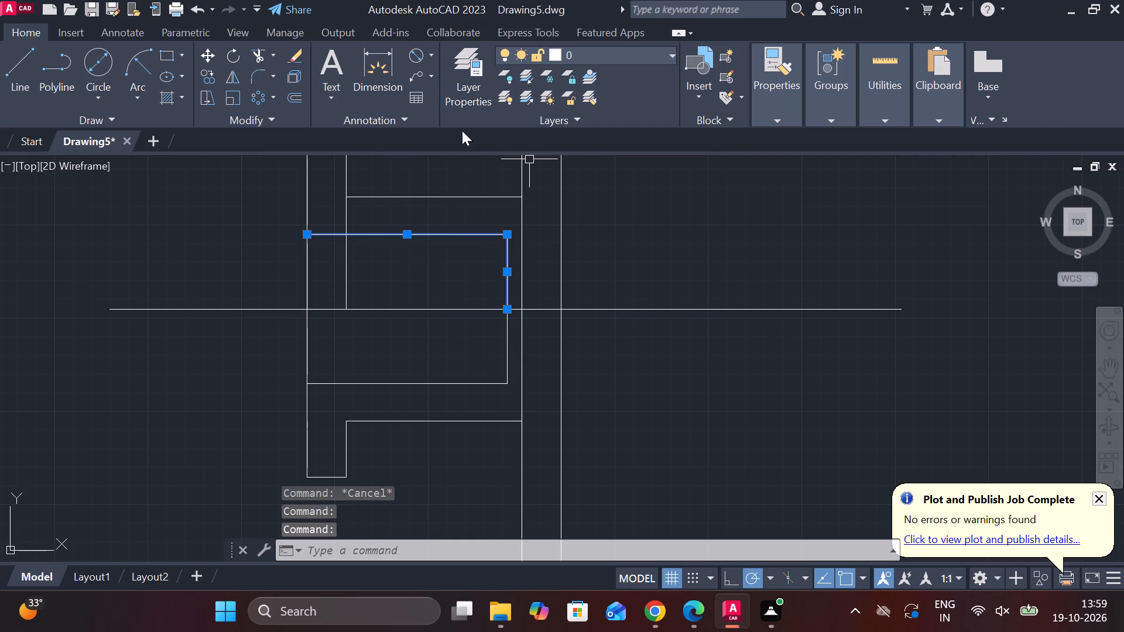
left_click(770, 118)
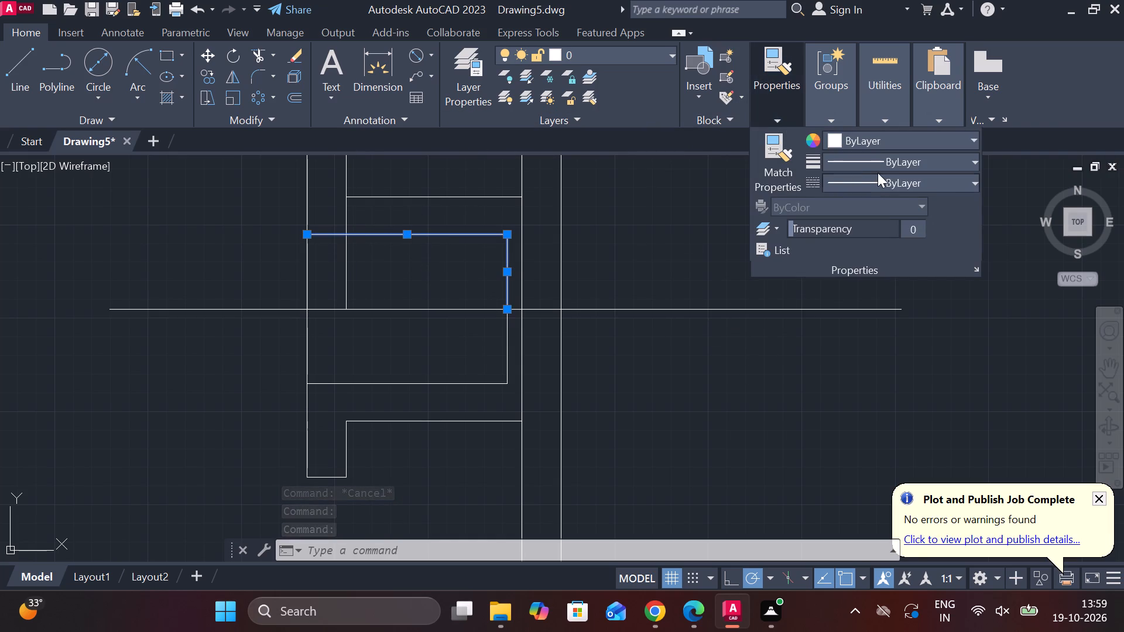
left_click(886, 177)
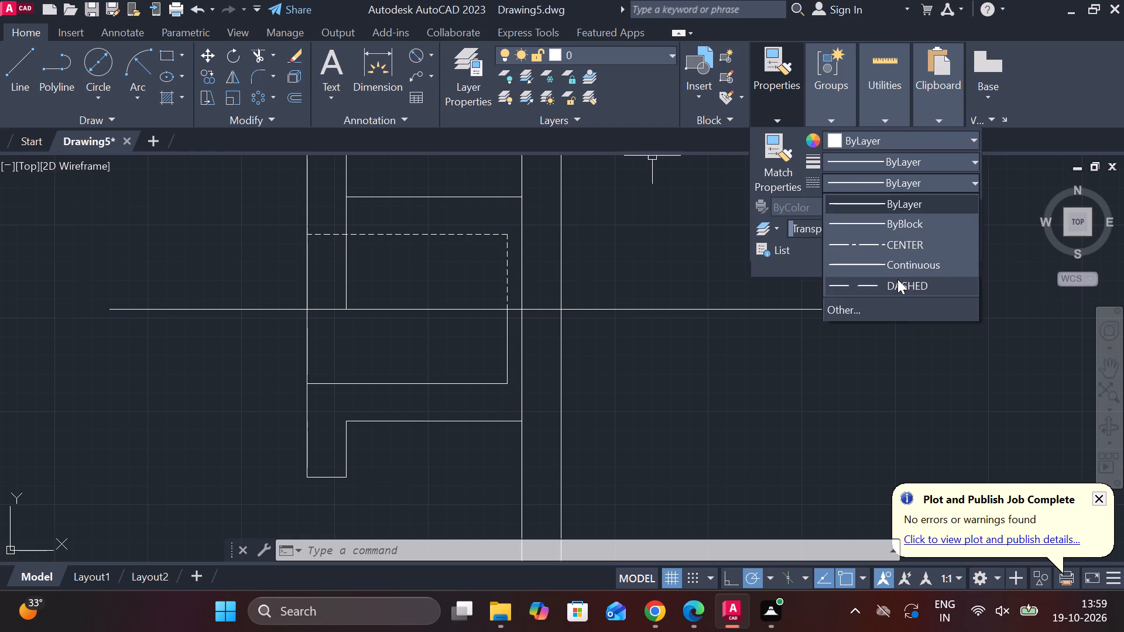
left_click(897, 279)
key("Escape")
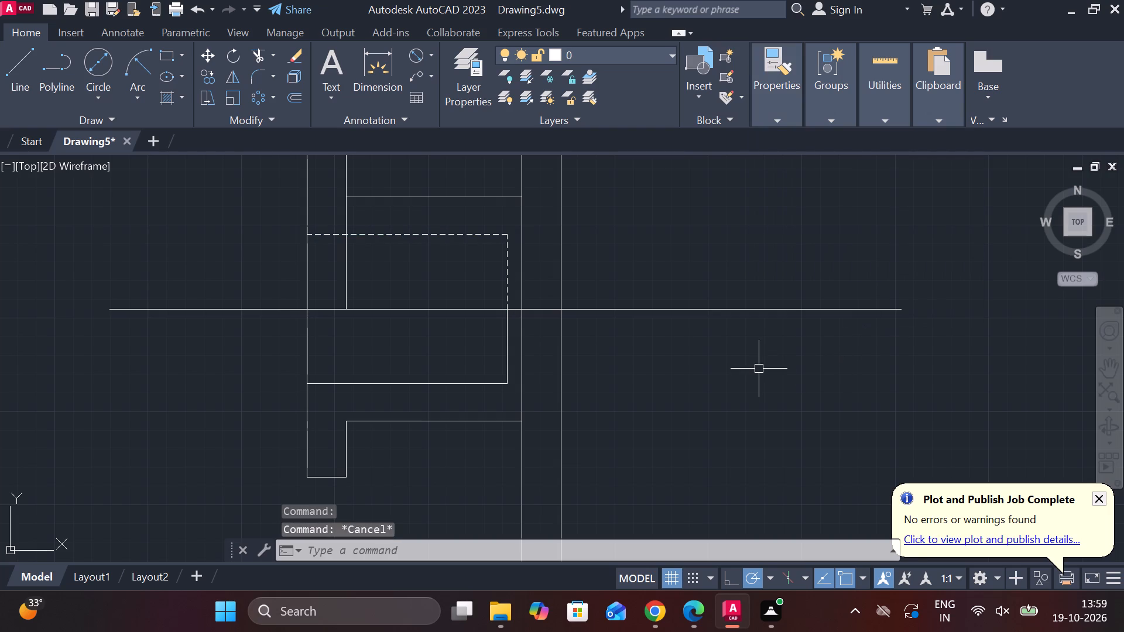
Offset the horizontal central line by 31 both above and below.
scroll(672, 360, "down", 1)
middle_click_drag(666, 367, 628, 368)
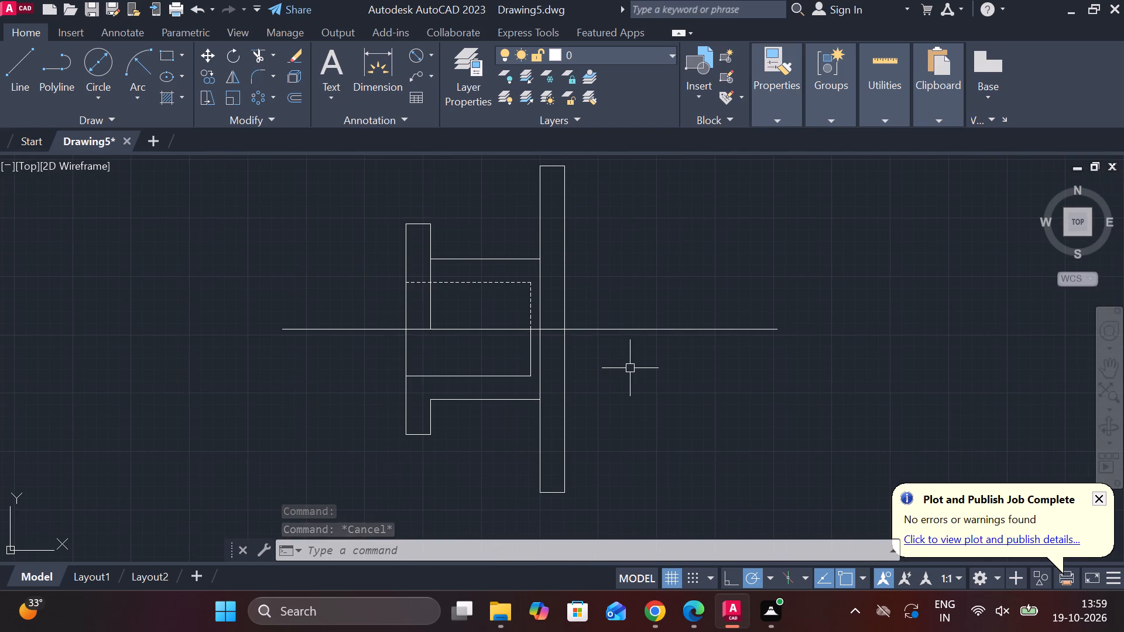
middle_click_drag(623, 372, 612, 374)
scroll(520, 307, "up", 1)
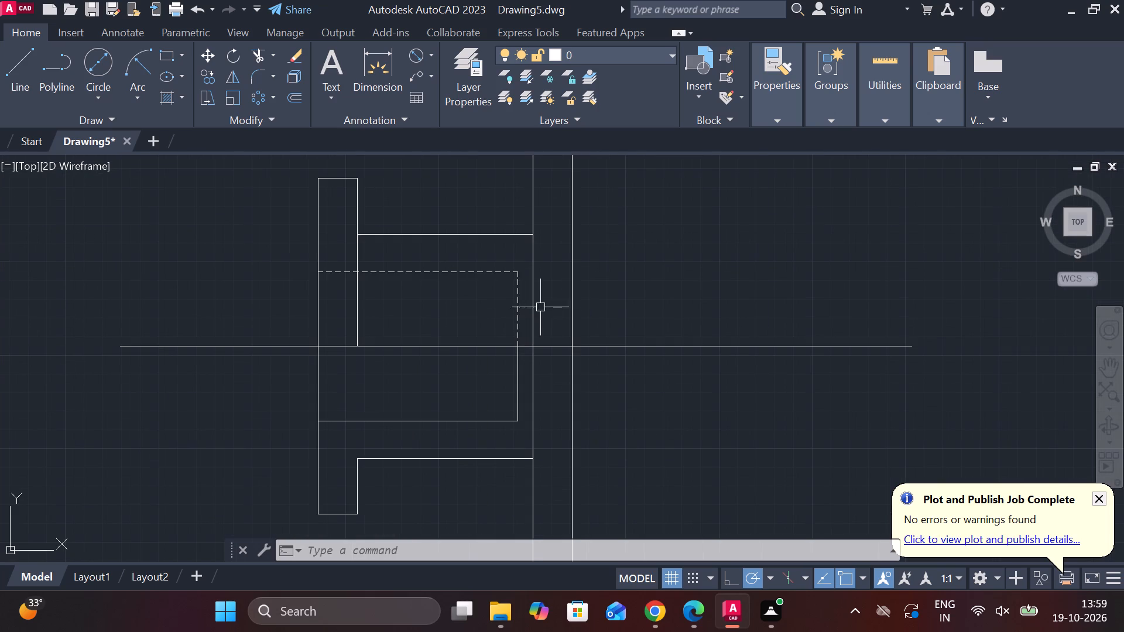
middle_click_drag(650, 317, 619, 318)
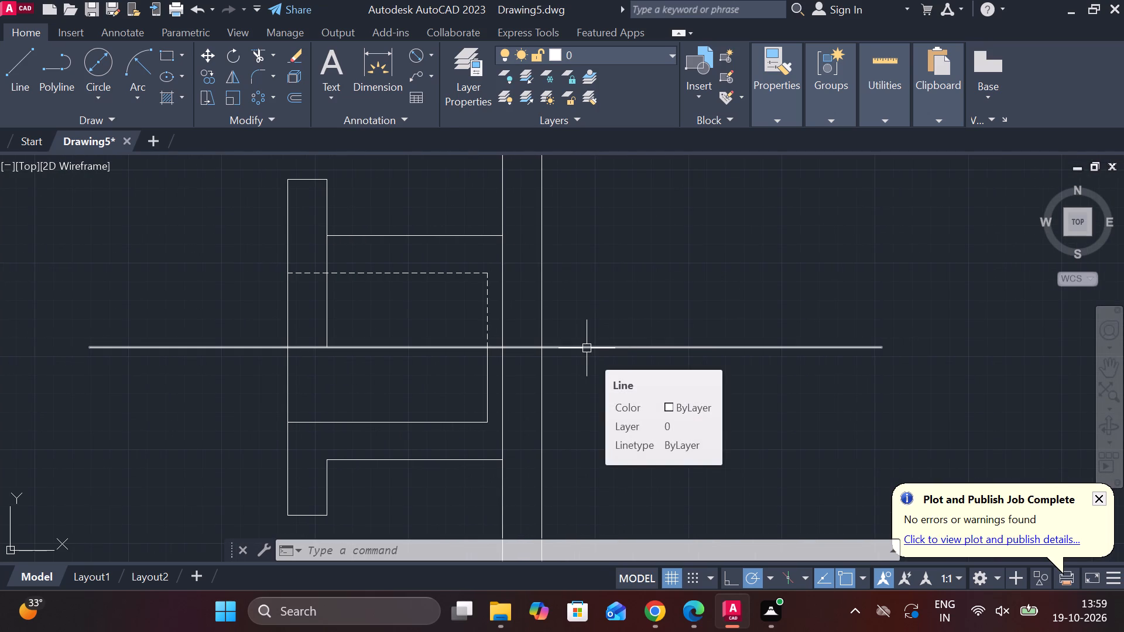
key("Escape")
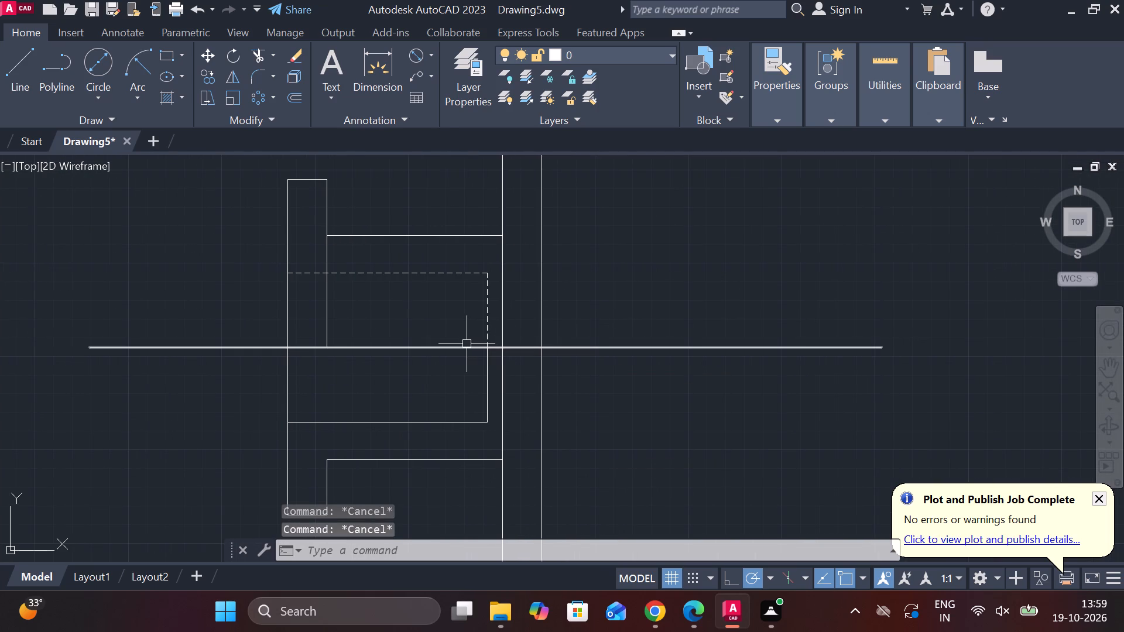
left_click(465, 345)
key("o")
key("Return")
key("Return")
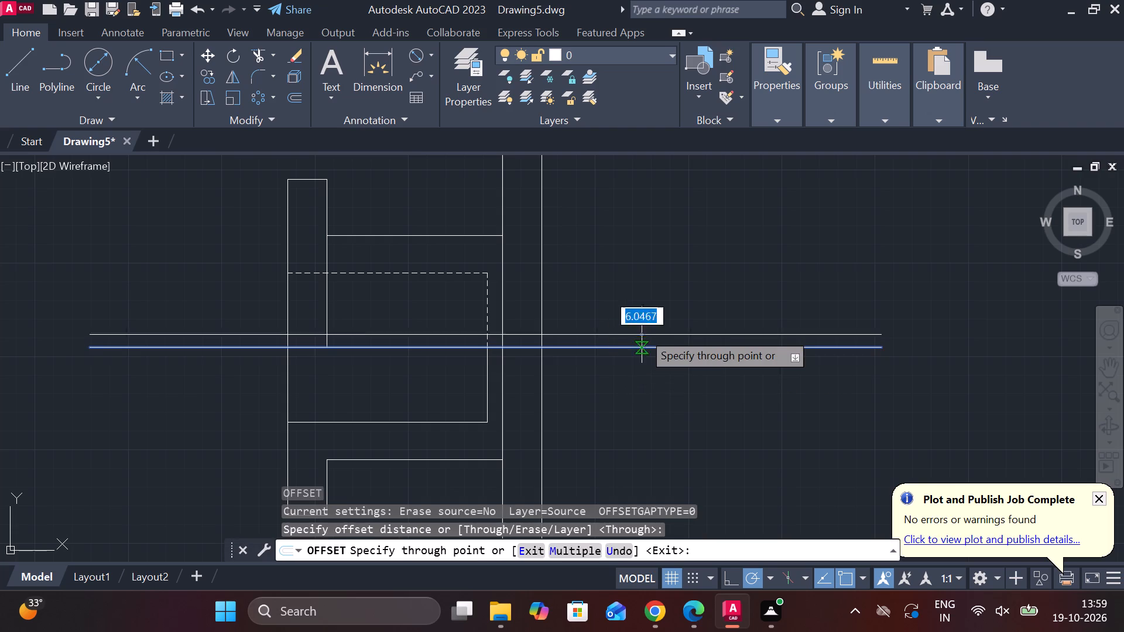
type("31")
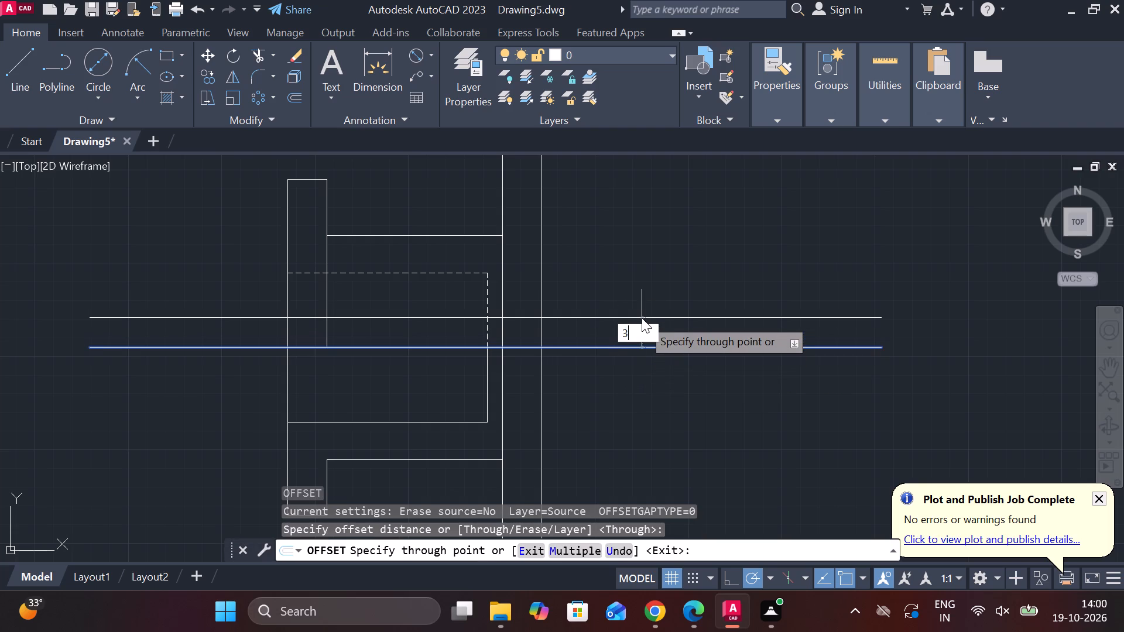
key("space")
left_click(628, 351)
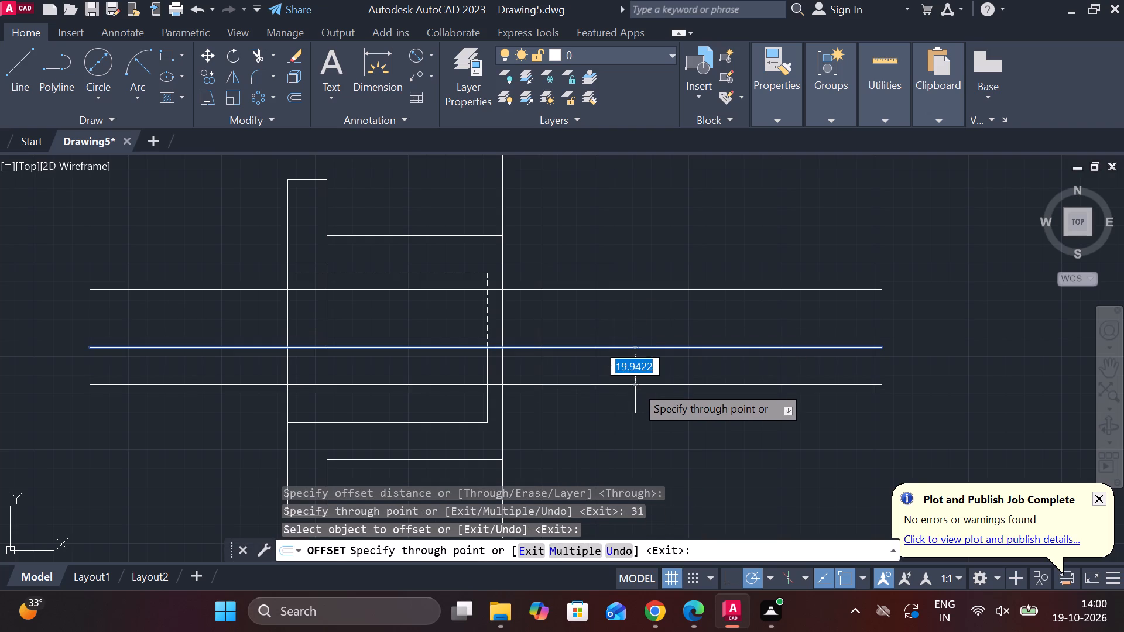
type("31")
key("space")
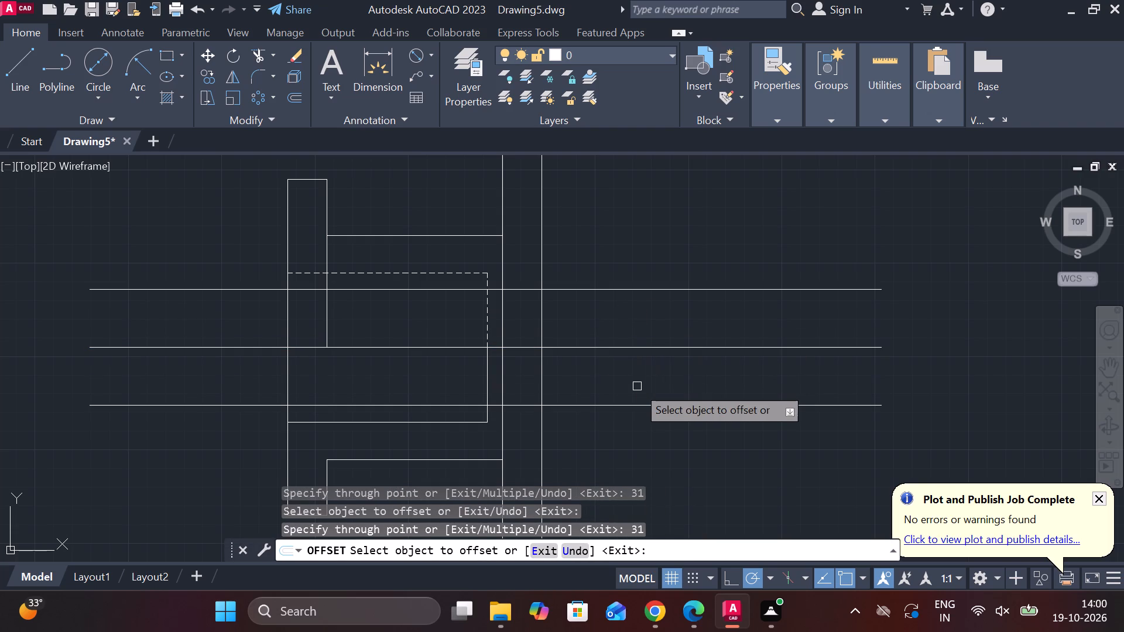
key("Escape")
Trim both 31 offset lines so they run only from the bore's end line to the larger flange's outer edge.
type("TR")
key("space")
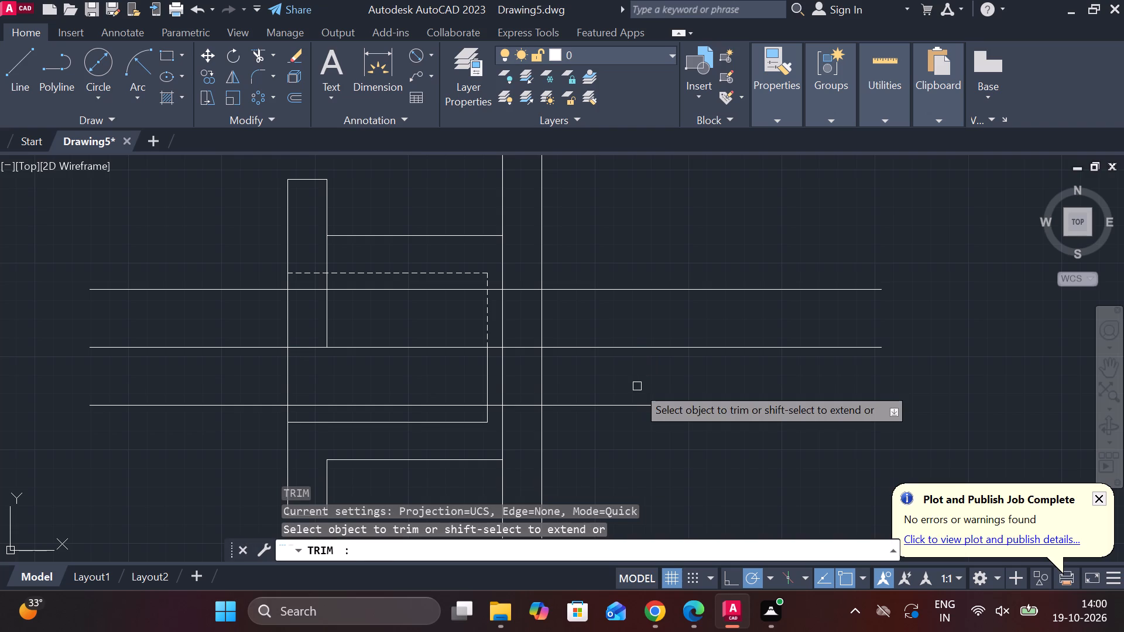
left_click(461, 406)
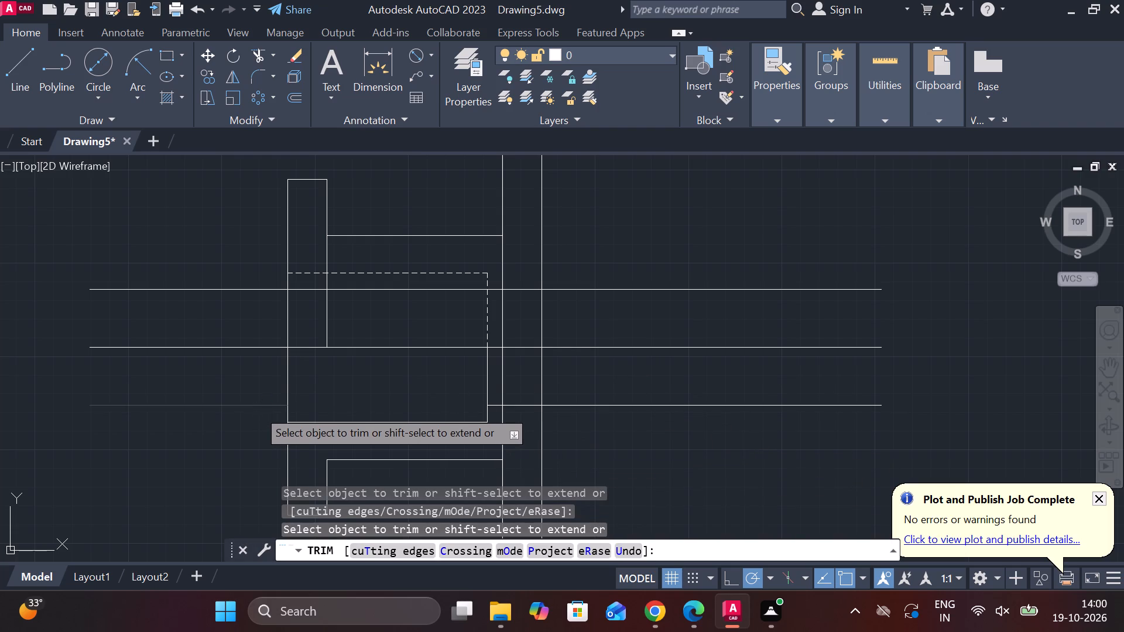
left_click(257, 409)
left_click(244, 286)
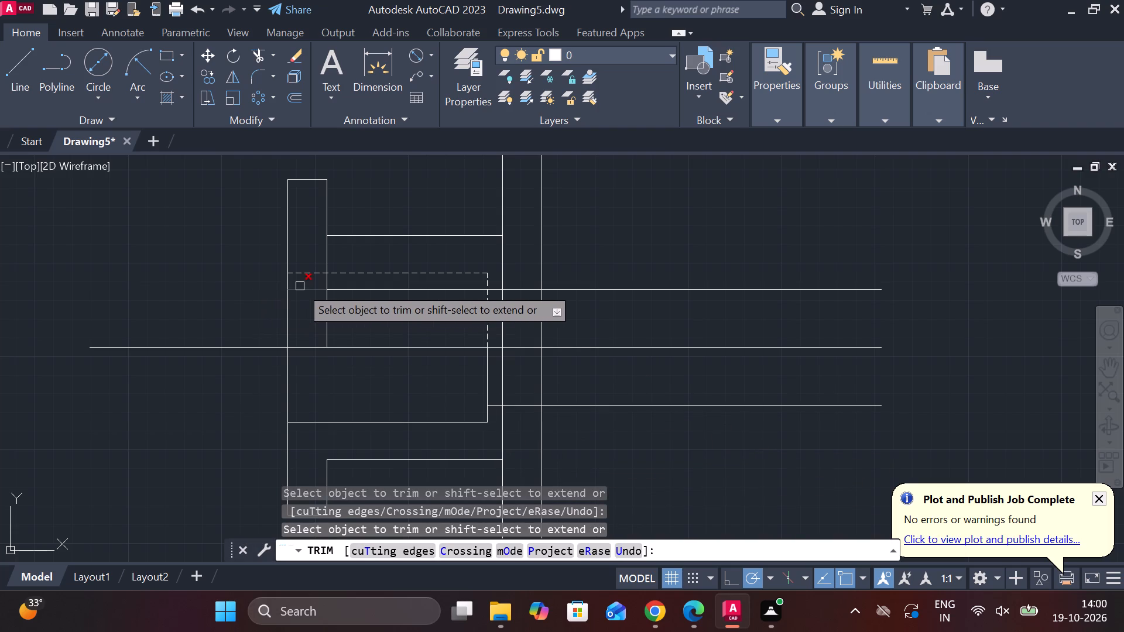
left_click(300, 286)
left_click(383, 290)
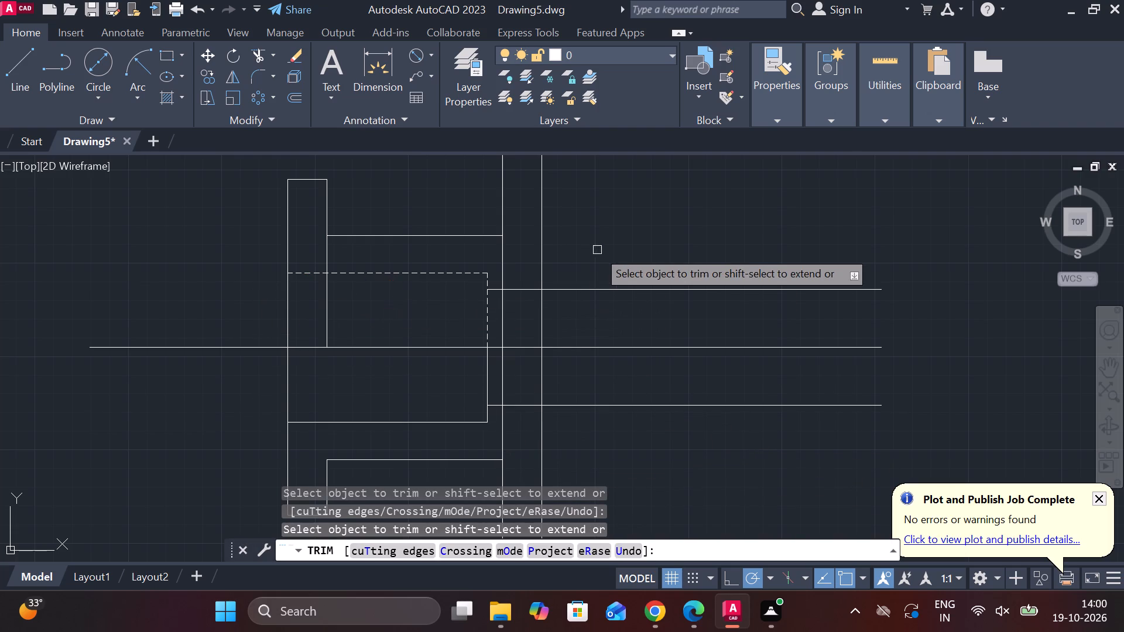
left_click(601, 288)
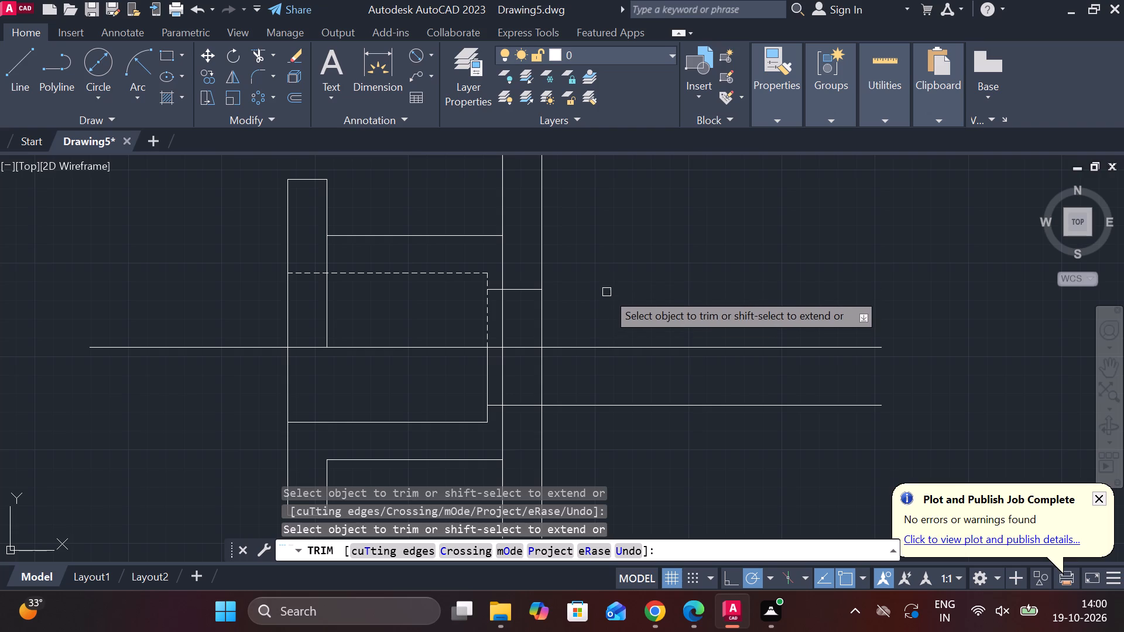
left_click(606, 408)
Trim the larger flange's inner edge between the central line and the lower outer body line.
middle_click_drag(604, 408, 560, 398)
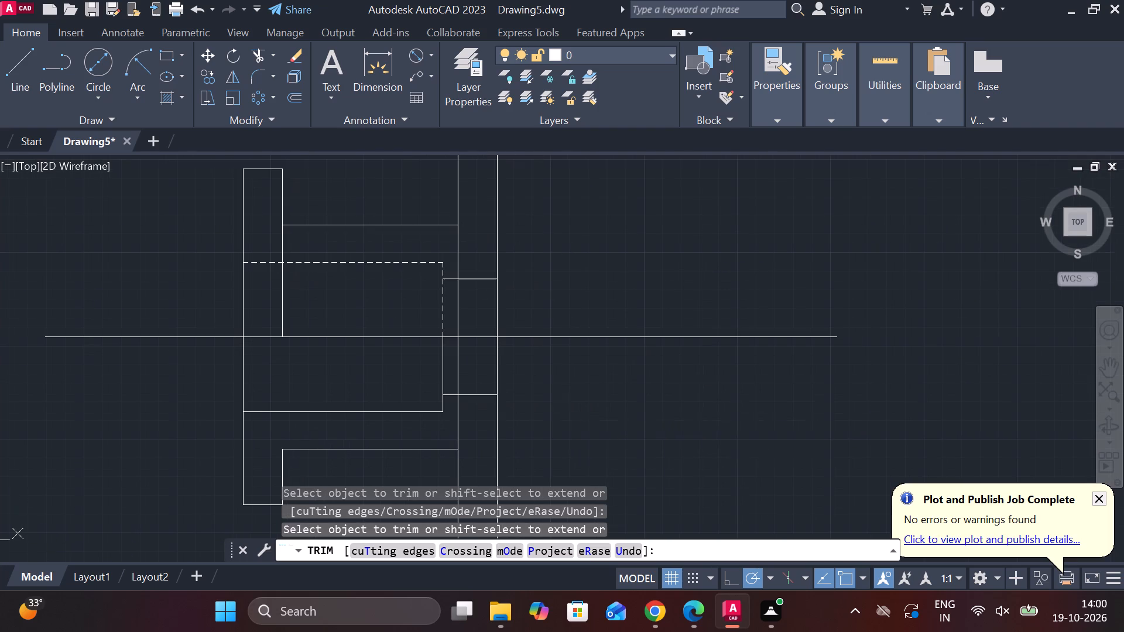
scroll(549, 417, "up", 1)
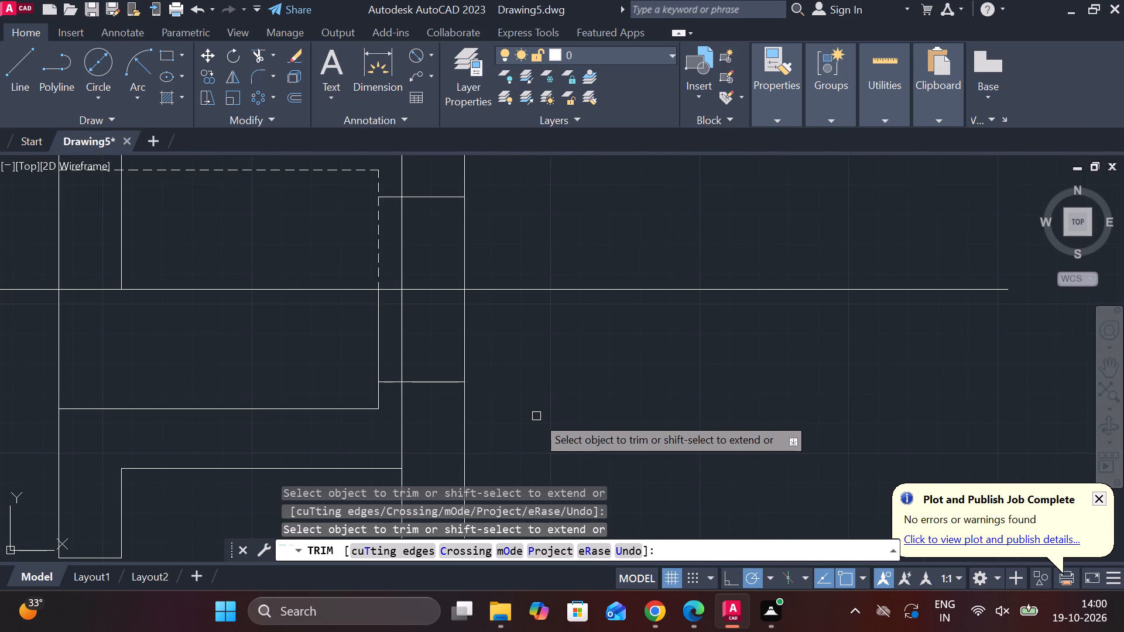
middle_click_drag(519, 413, 563, 391)
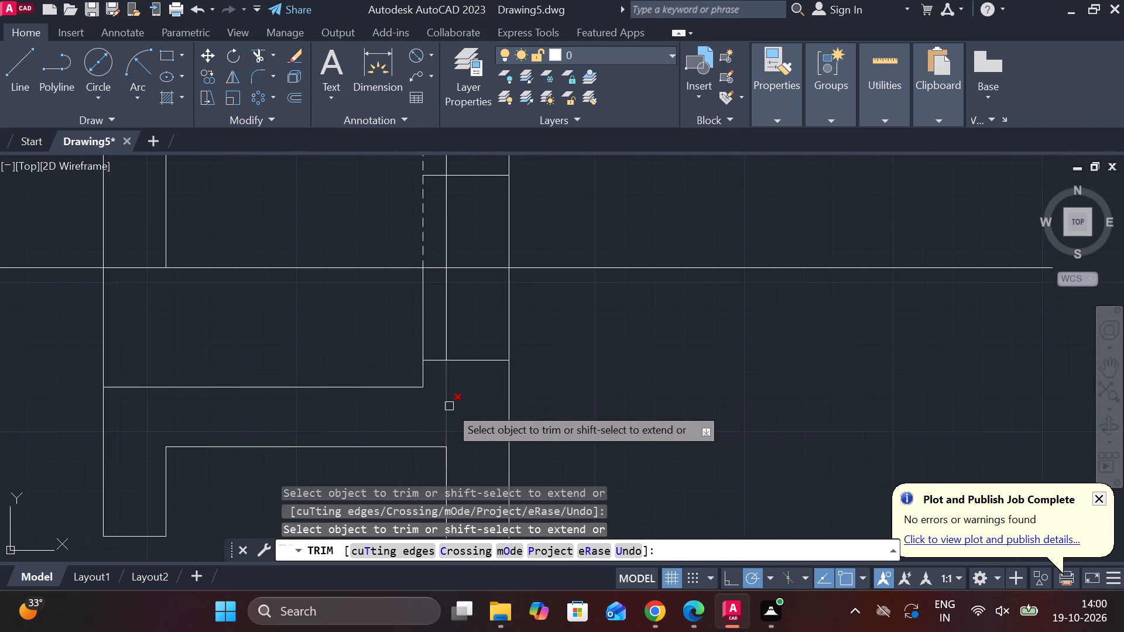
left_click(449, 406)
middle_click_drag(449, 406, 450, 445)
middle_click_drag(456, 348, 462, 348)
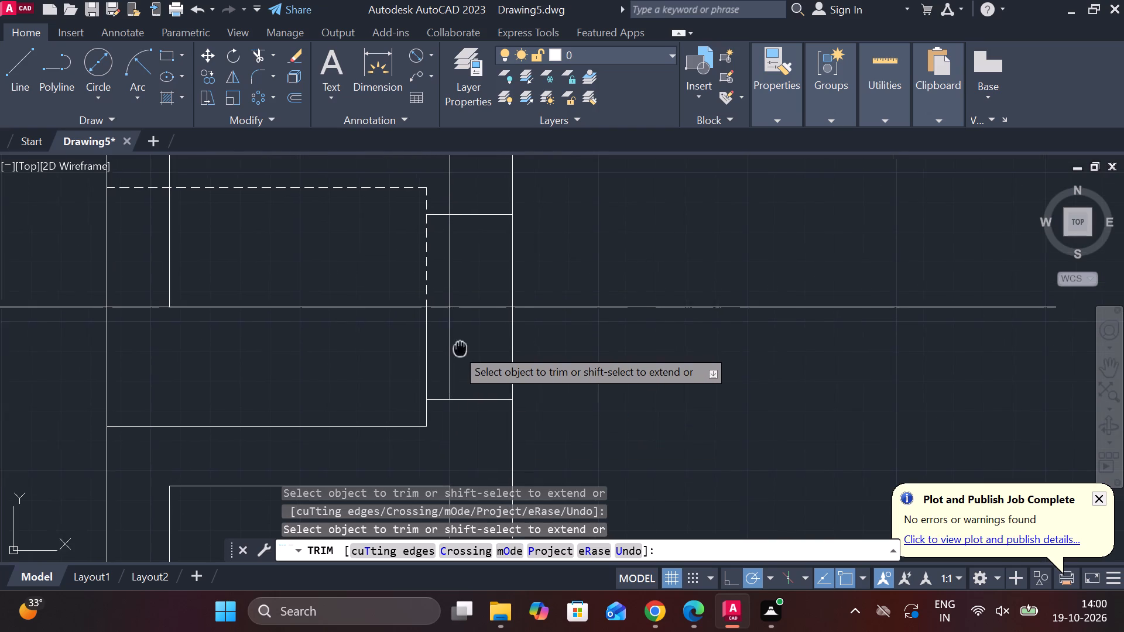
middle_click_drag(462, 348, 464, 348)
left_click(457, 360)
middle_click_drag(457, 356, 460, 415)
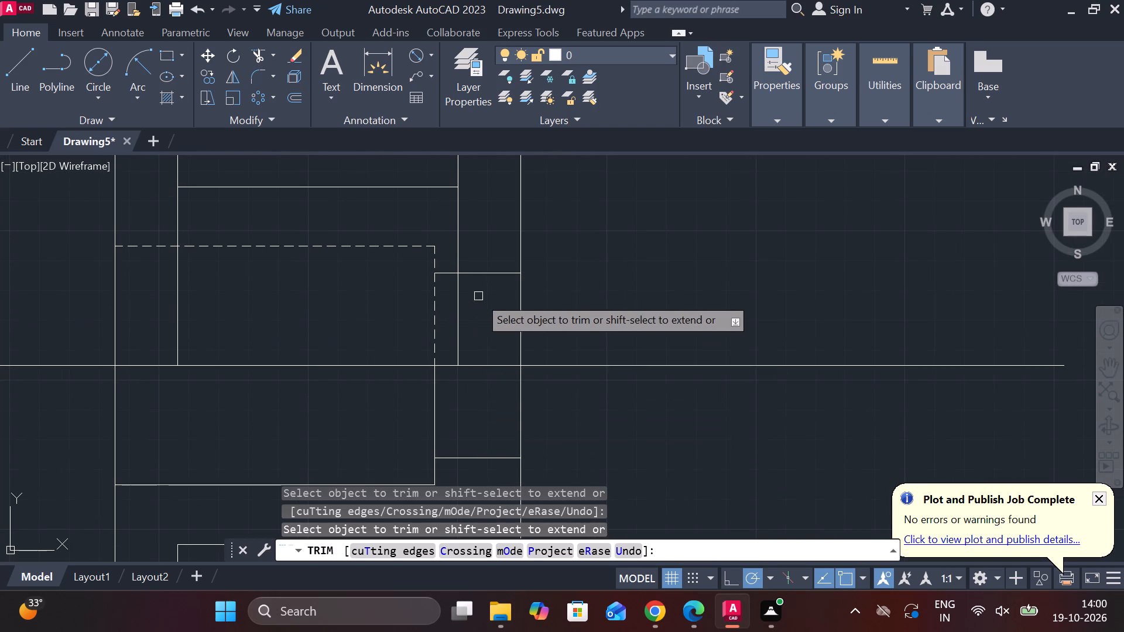
key("Escape")
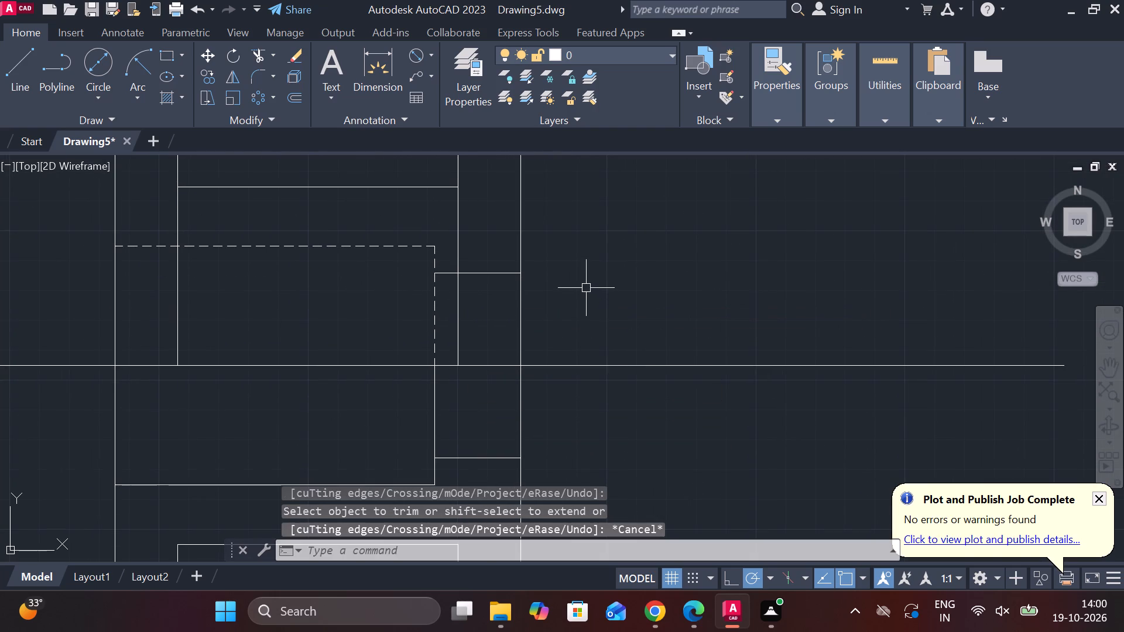
Set the linetype of the upper 31 offset line through the larger flange to DASHED.
left_click(478, 273)
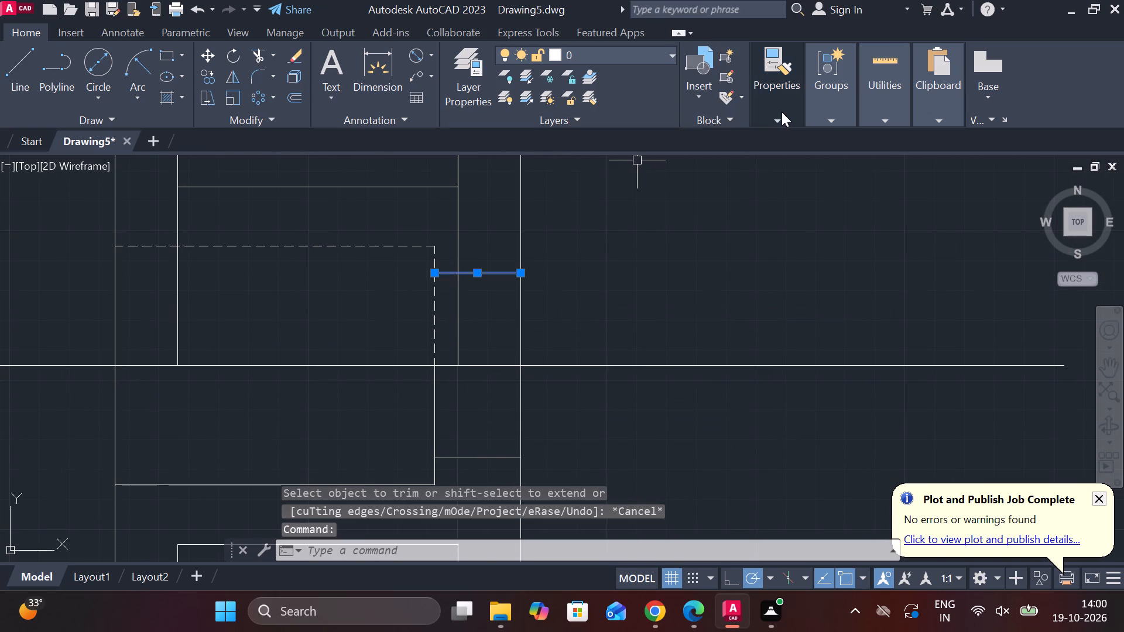
left_click(782, 112)
left_click(903, 176)
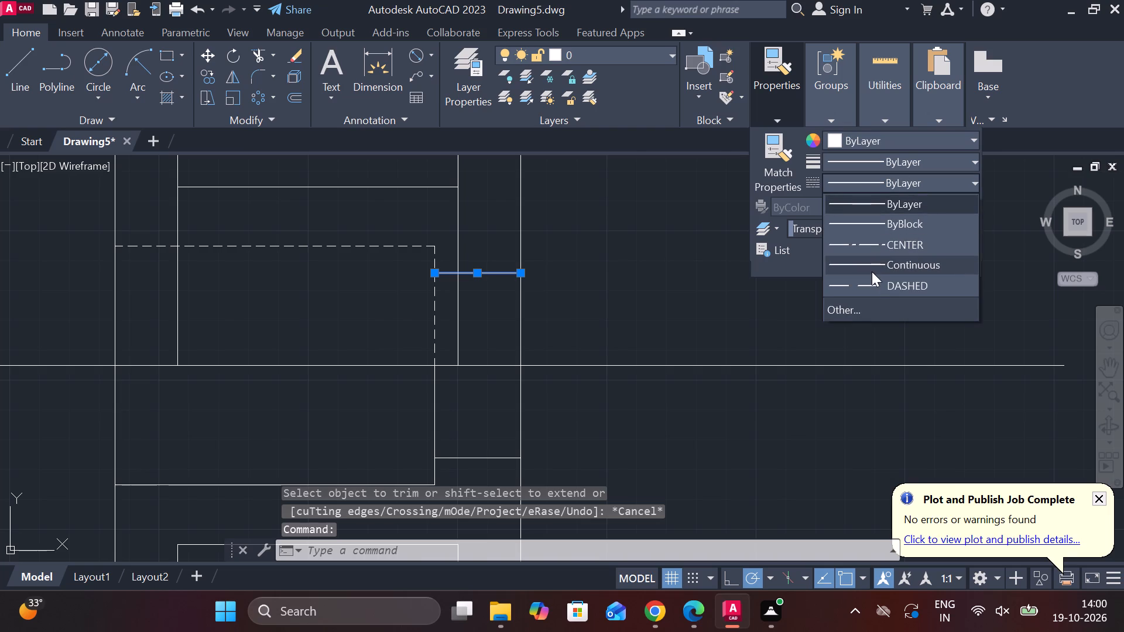
left_click(872, 284)
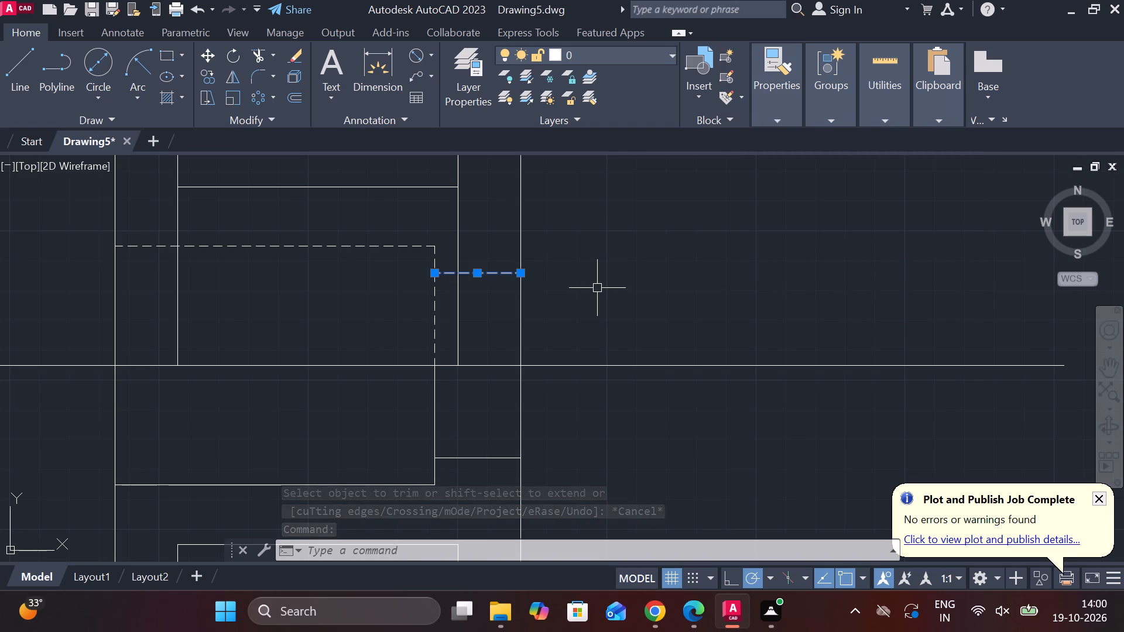
Set the linetype of the horizontal central line to CENTER.
key("Escape")
middle_click_drag(597, 288, 596, 252)
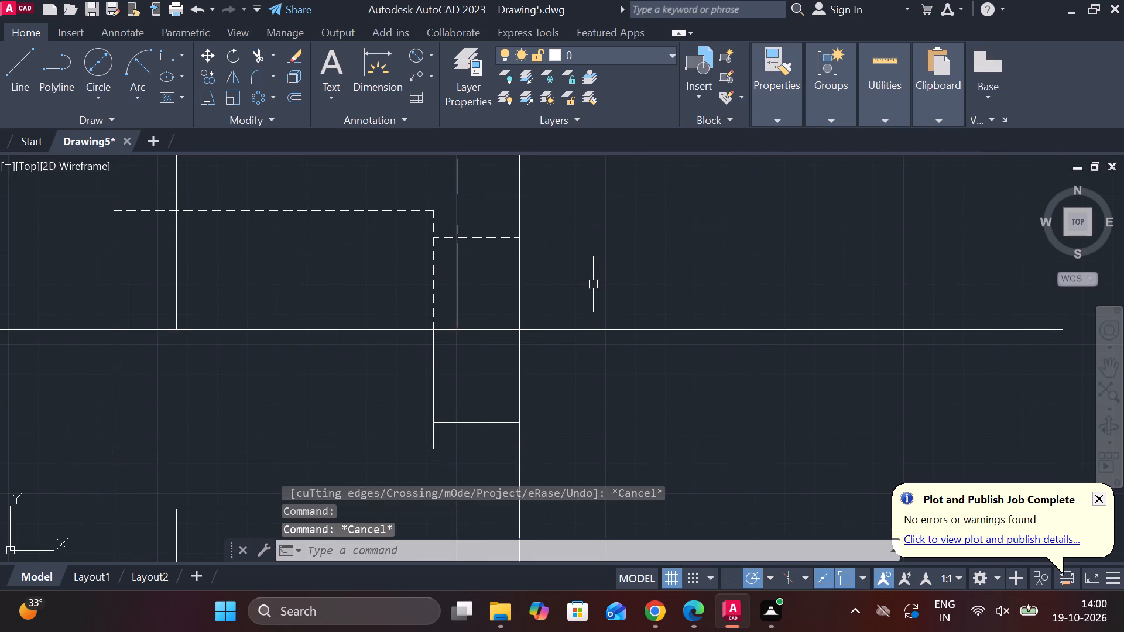
left_click(481, 330)
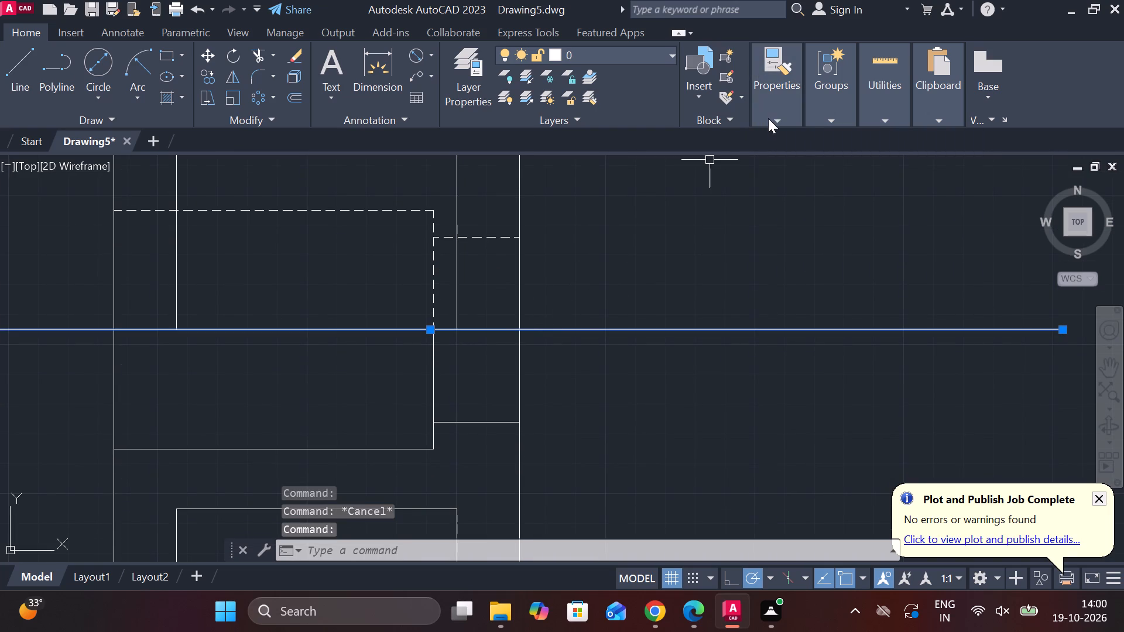
left_click(768, 118)
left_click(862, 173)
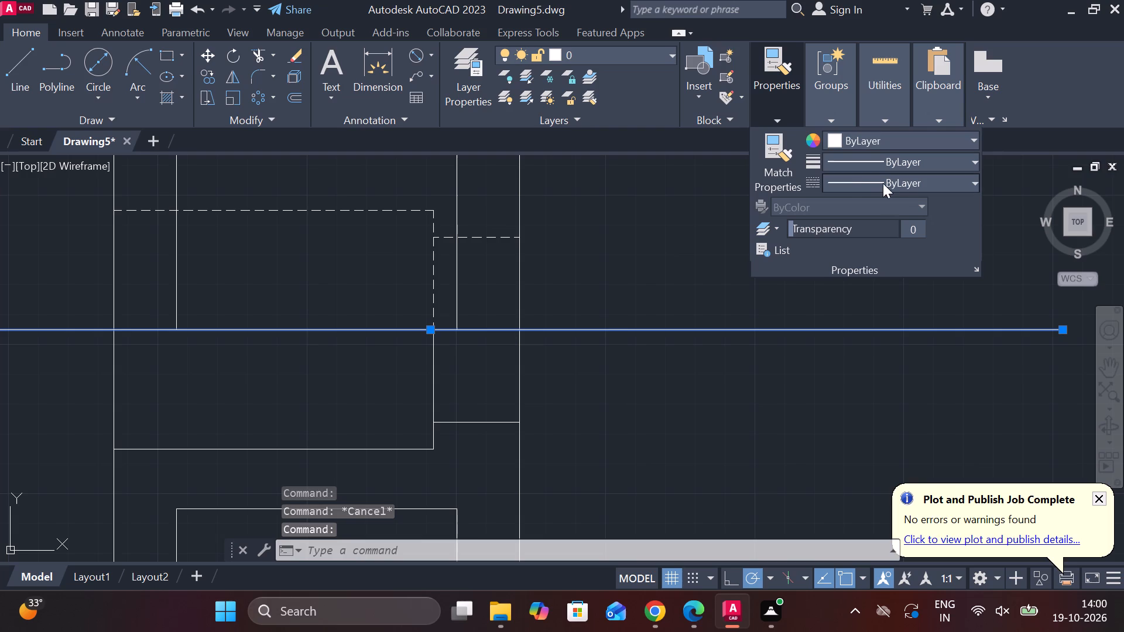
left_click(885, 183)
left_click(852, 241)
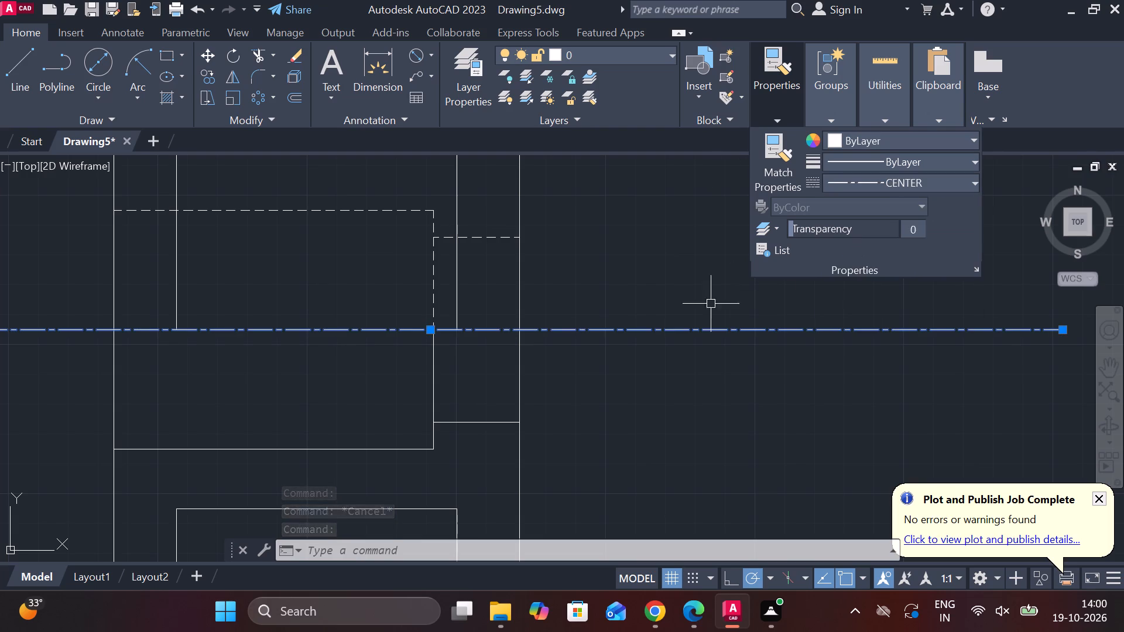
key("Escape")
middle_click_drag(623, 307, 643, 279)
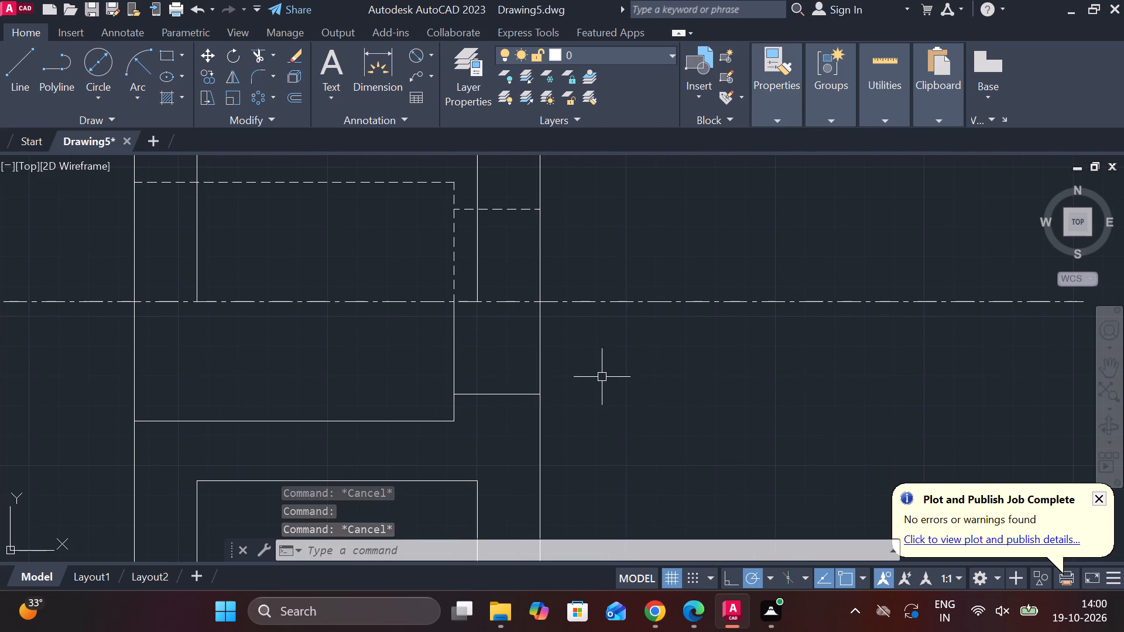
Fillet the two corners where the lower outer body line meets the smaller and larger flanges with radius 3.
middle_click_drag(611, 361, 700, 303)
middle_click_drag(331, 435, 364, 394)
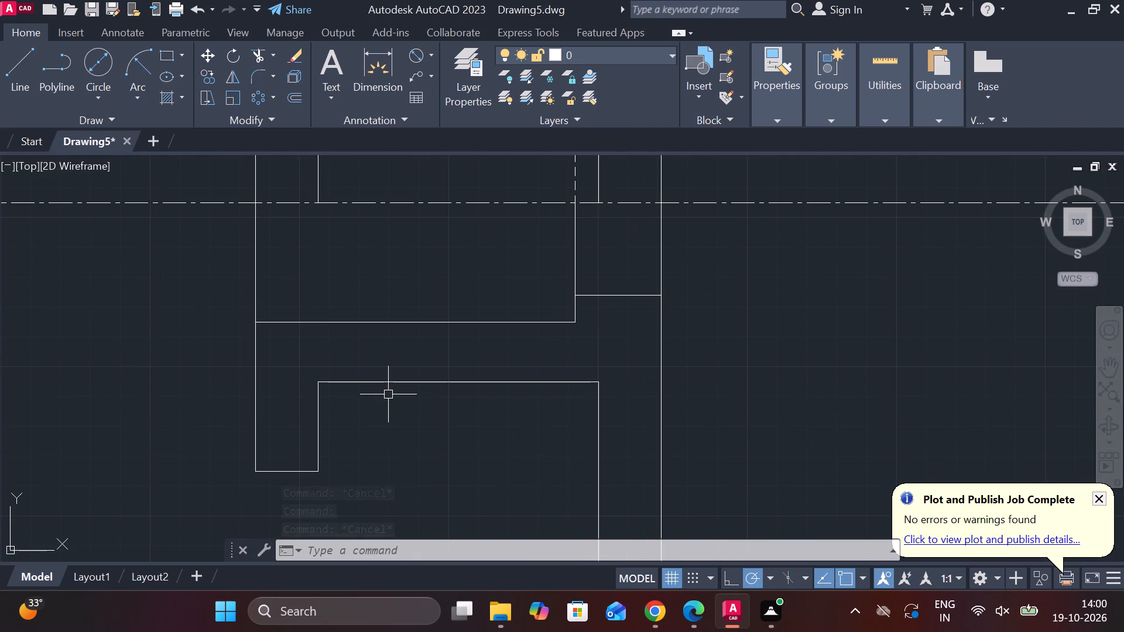
key("Escape")
type("F R")
key("space")
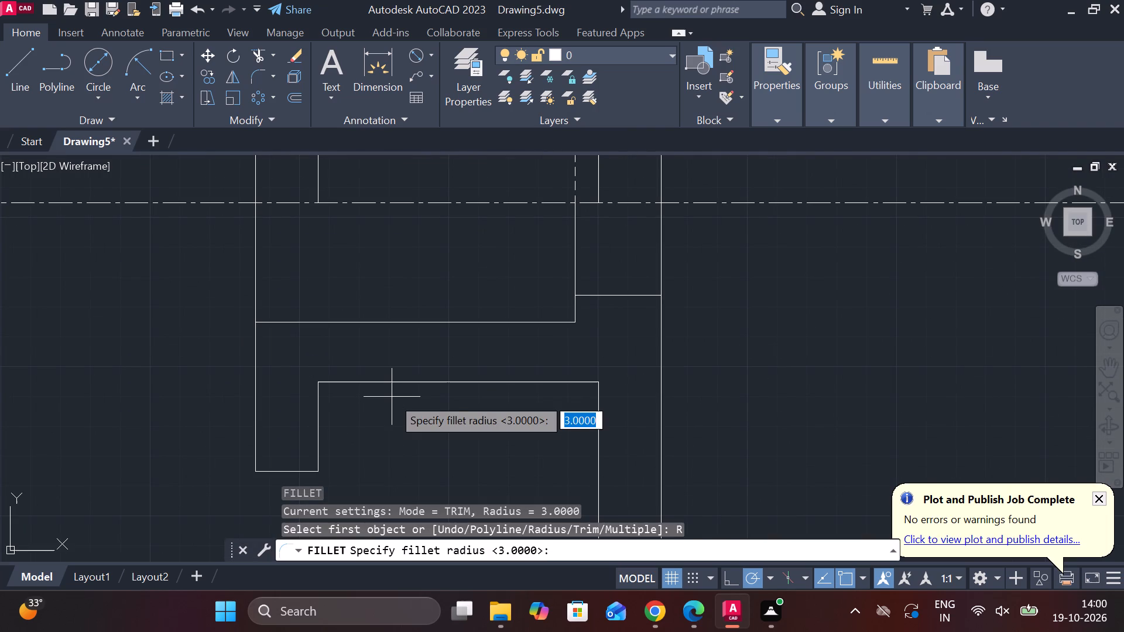
key("space")
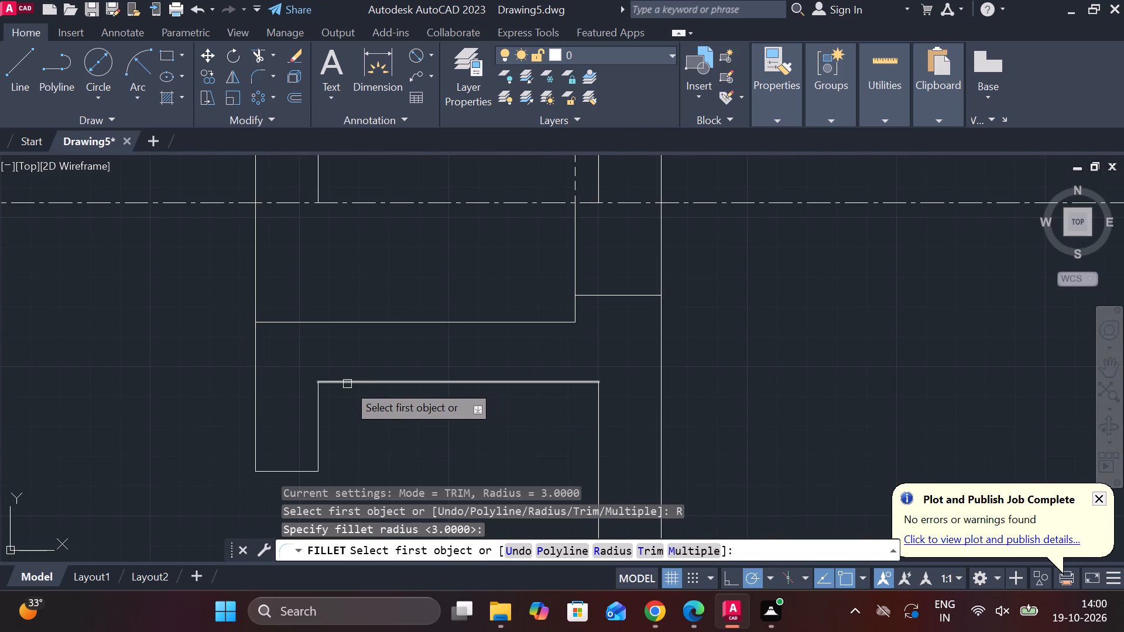
left_click(347, 384)
left_click(320, 393)
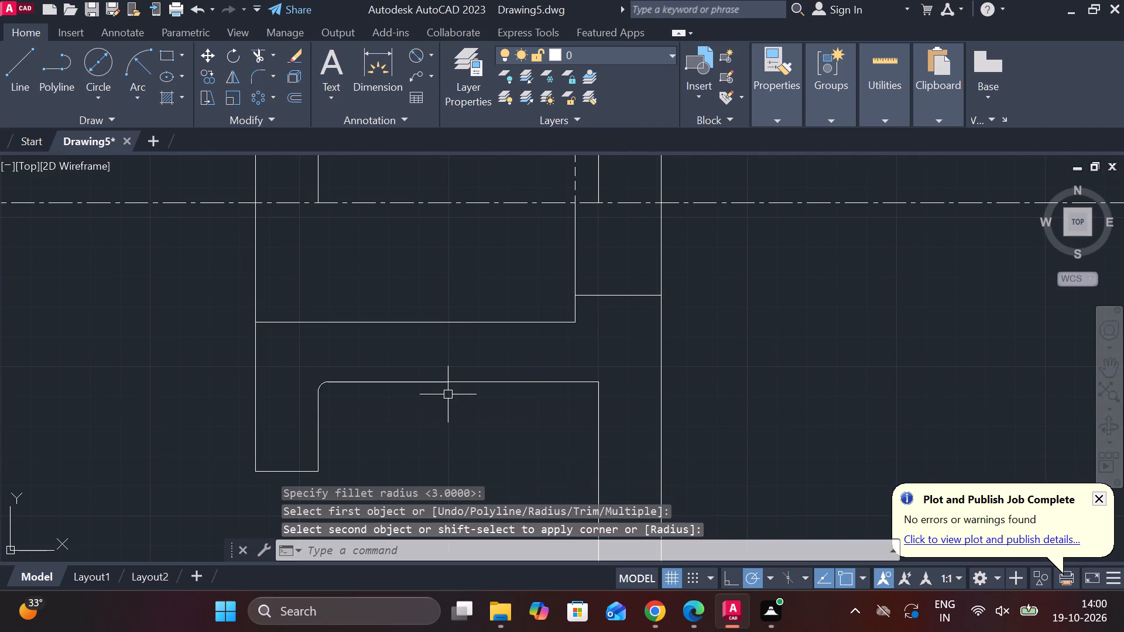
key("space")
left_click(585, 382)
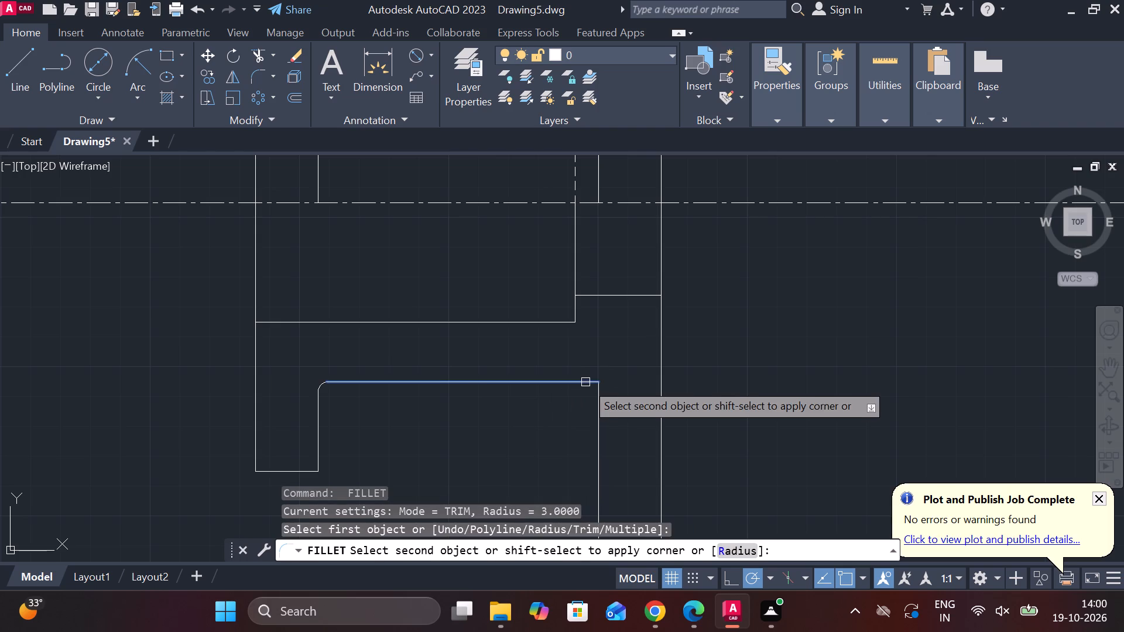
left_click(600, 390)
Fillet the corner between the smaller flange's inner edge and the upper outer body line with radius 3.
scroll(597, 365, "down", 1)
middle_click_drag(562, 365, 578, 430)
middle_click_drag(467, 200, 448, 276)
scroll(465, 277, "up", 1)
key("space")
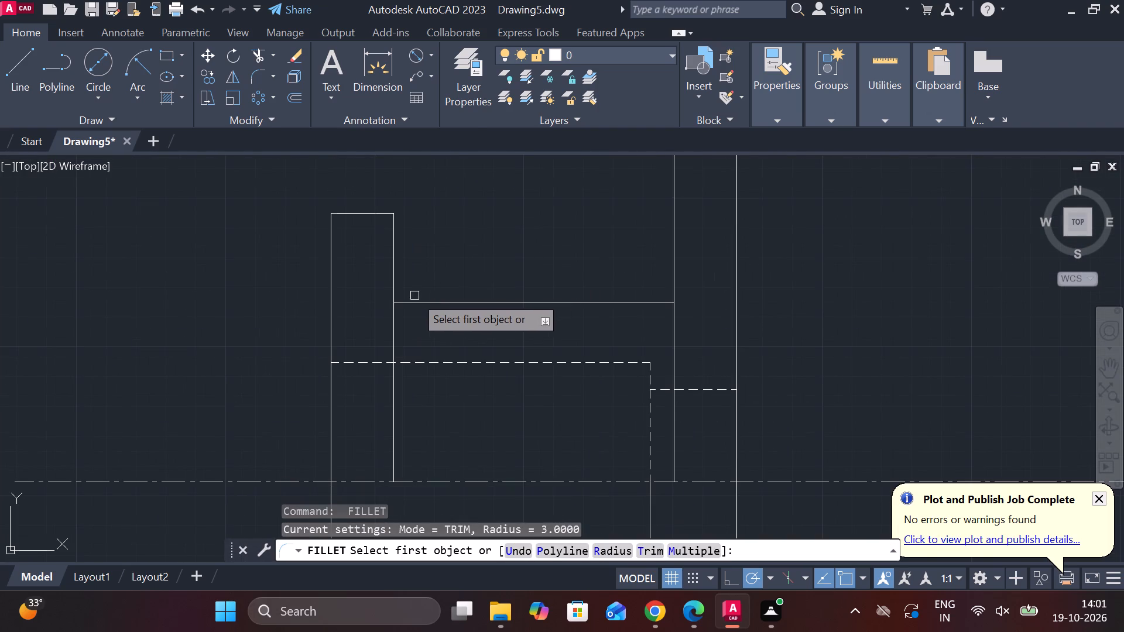
left_click(394, 290)
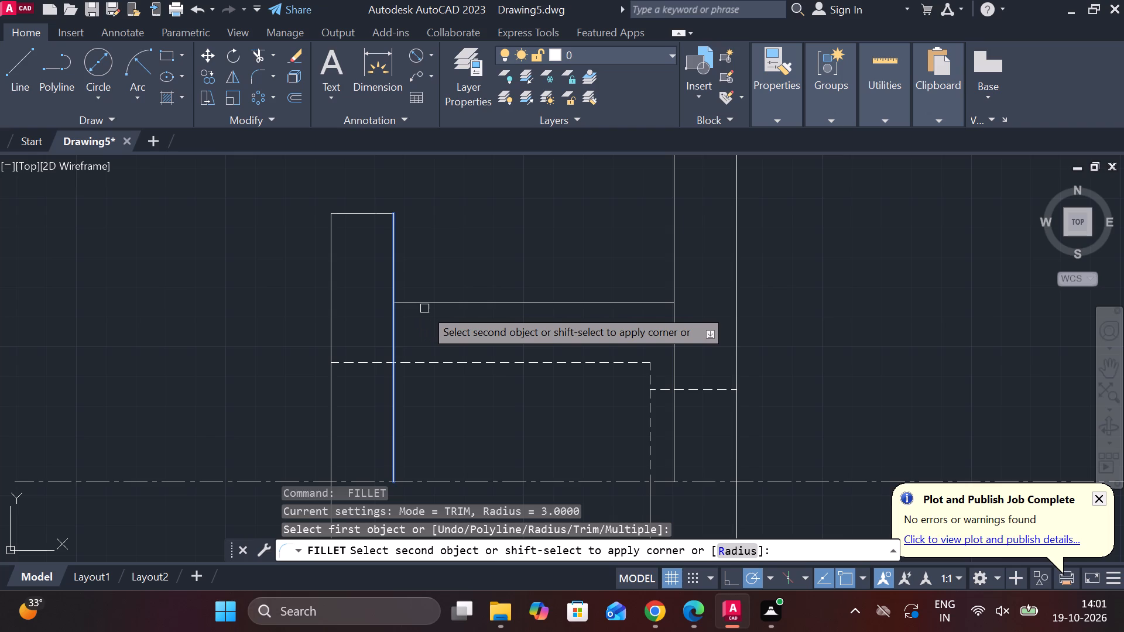
left_click(413, 304)
key("Escape")
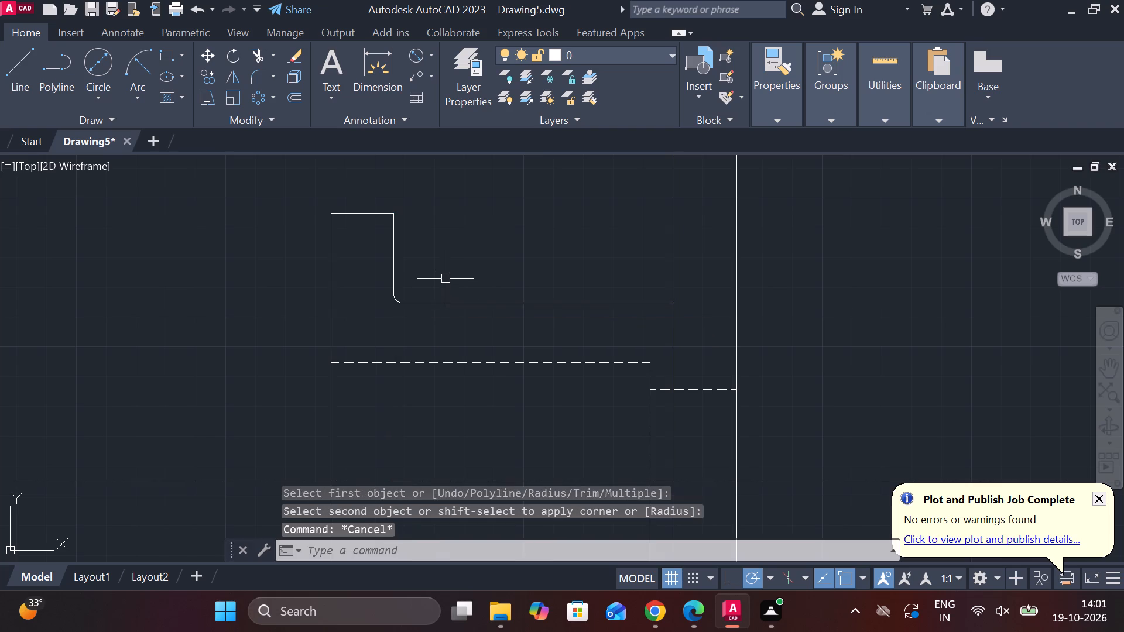
Extend the smaller flange's inner edge from the upper fillet back down to the central line.
type("EX")
key("space")
left_click(397, 261)
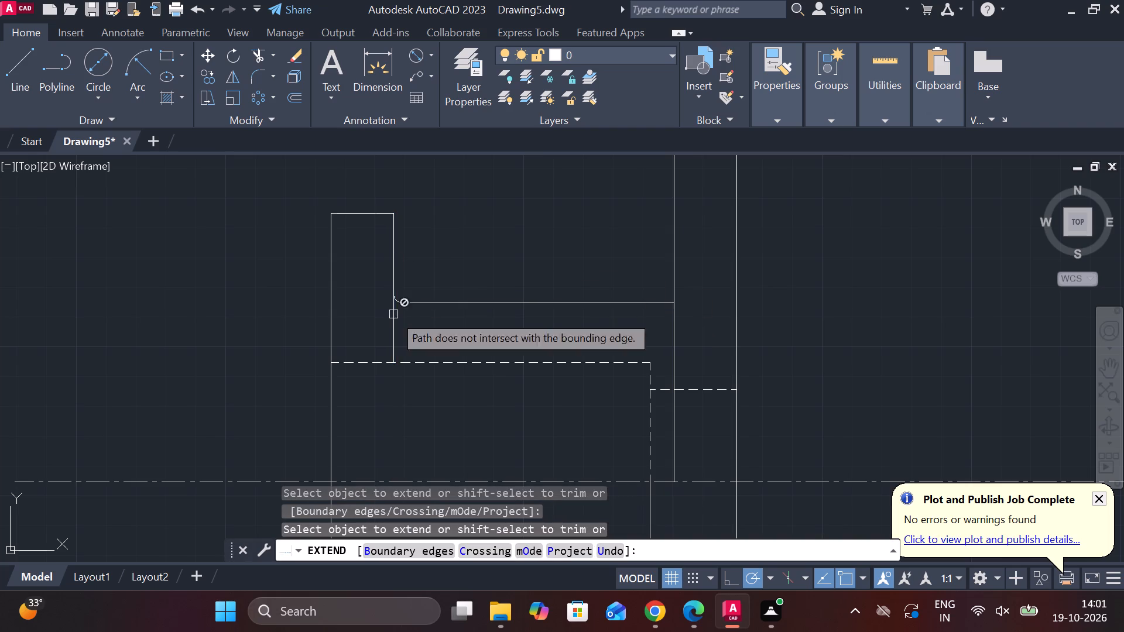
left_click(394, 334)
middle_click_drag(468, 334, 423, 332)
key("Escape")
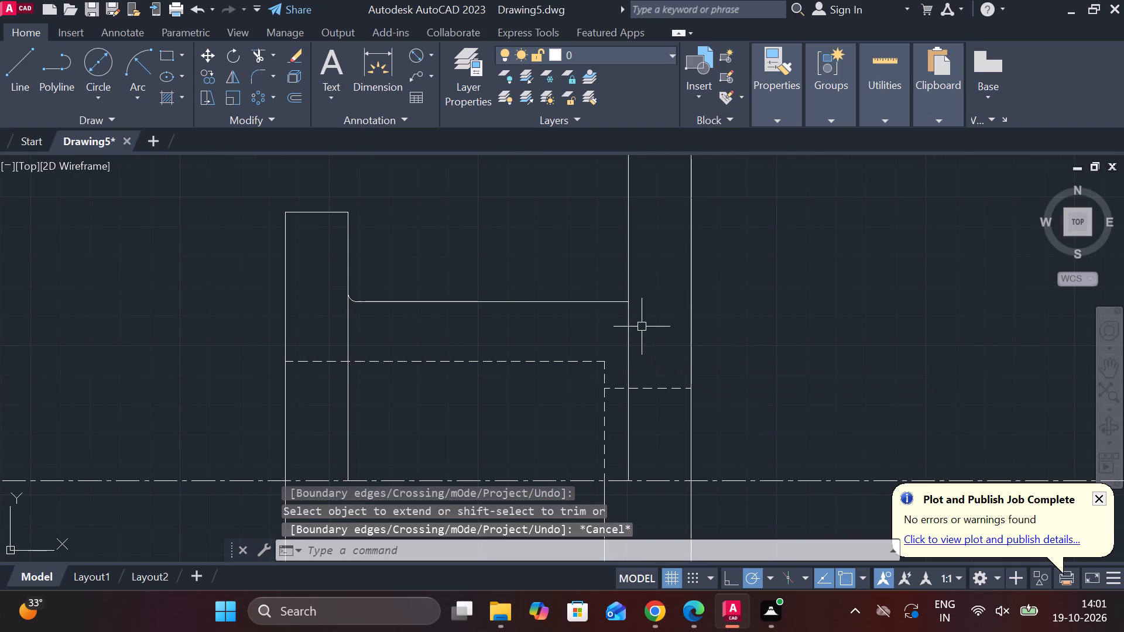
Trim the larger flange's inner edge between the upper outer body line and the dashed 31 offset line.
type("TR")
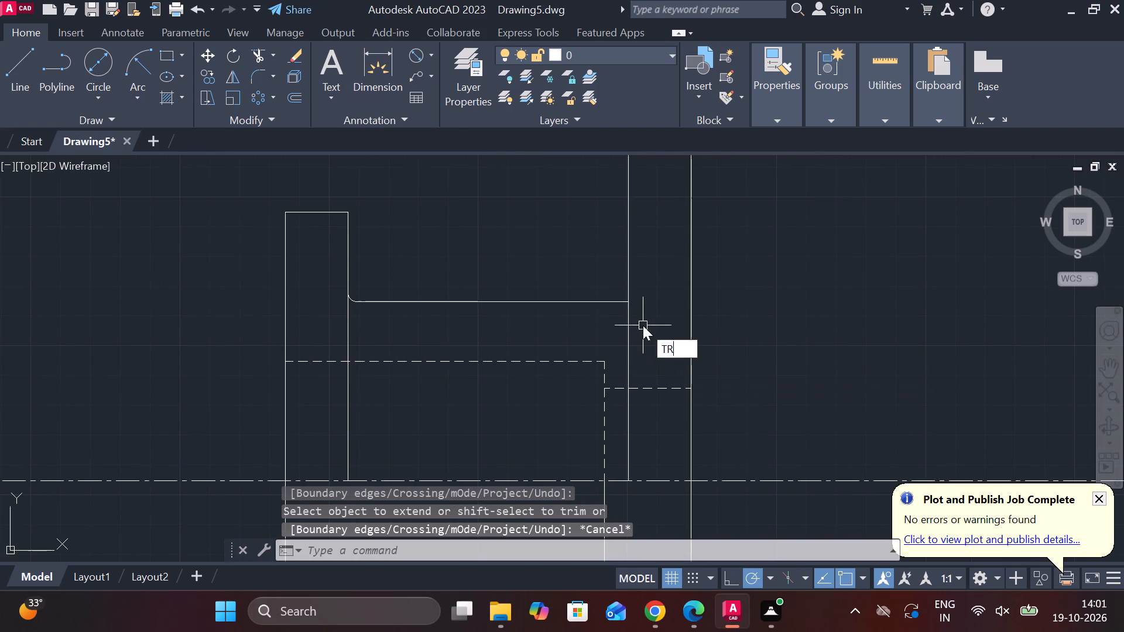
middle_click_drag(643, 326, 606, 329)
key("Escape")
scroll(601, 314, "up", 1)
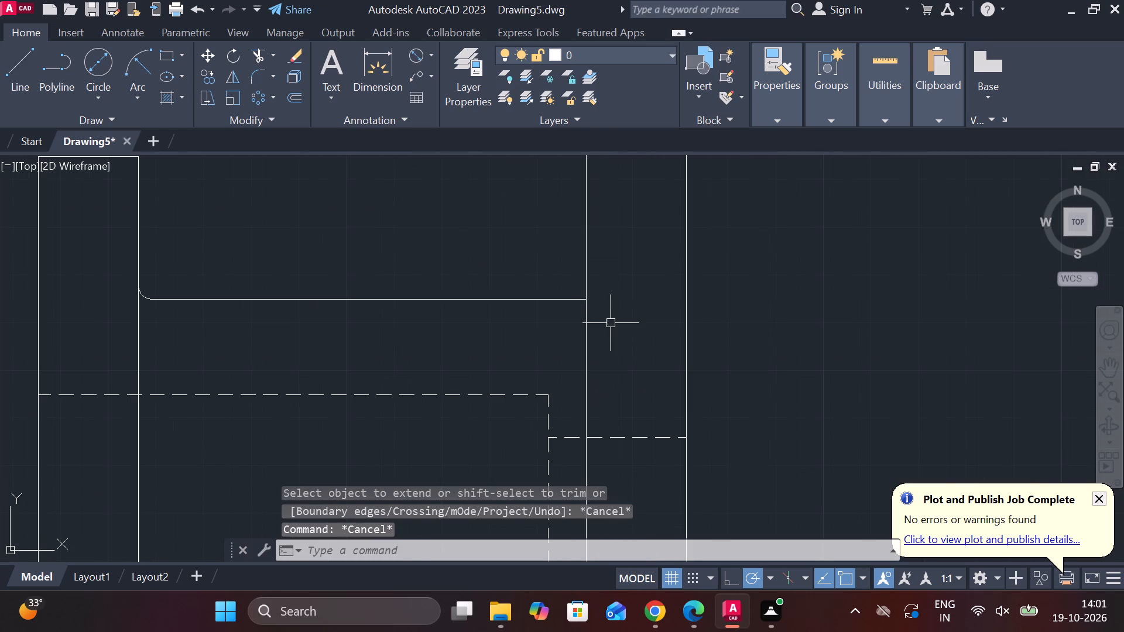
type("TR")
key("space")
left_click(586, 324)
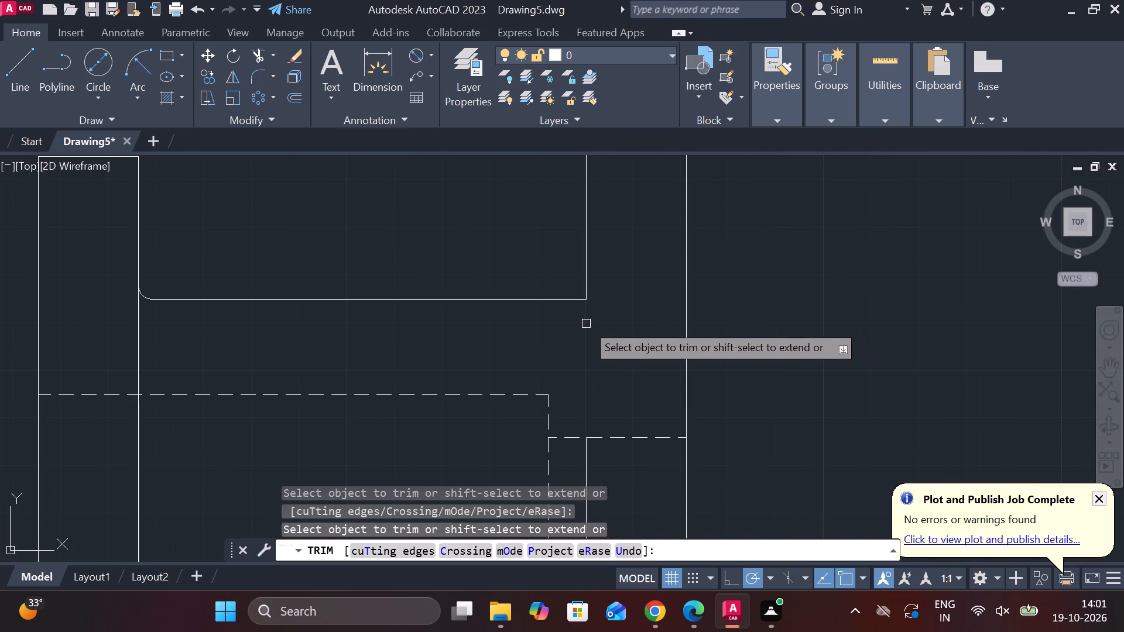
key("Escape")
Fillet the corner between the upper outer body line and the larger flange's inner edge with radius 3.
type("F R")
key("space")
key("space")
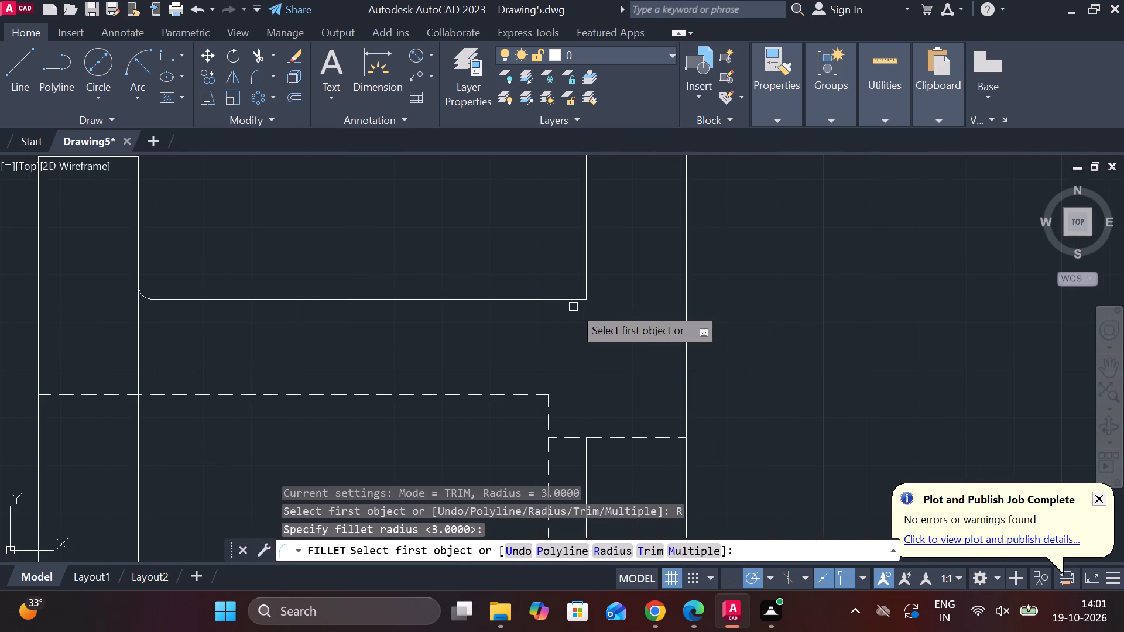
left_click(565, 304)
double_click(569, 299)
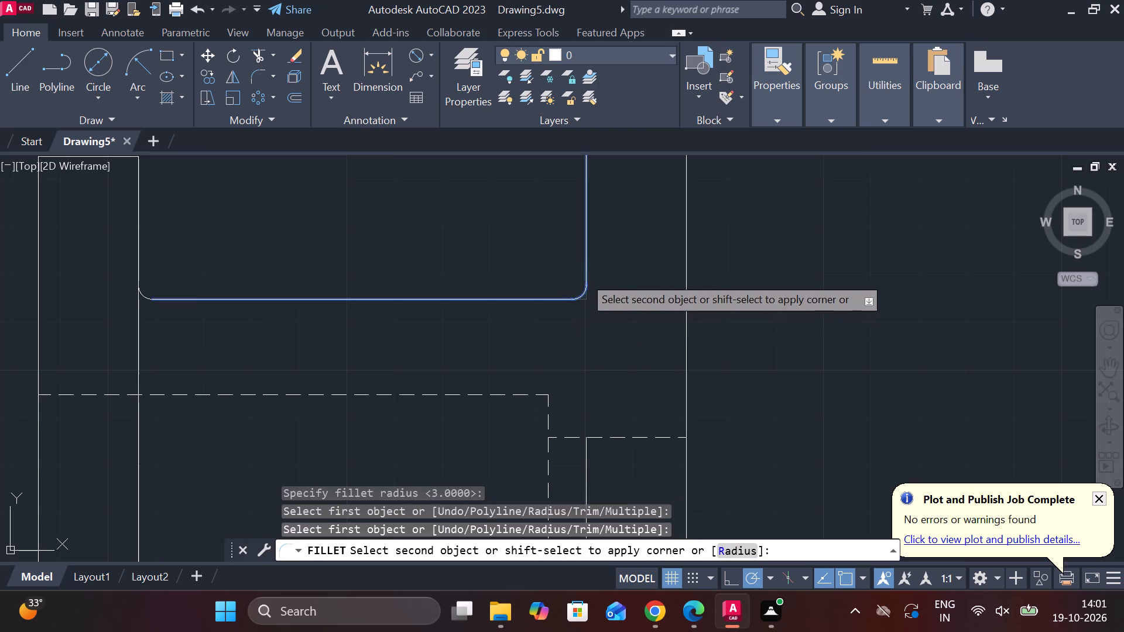
left_click(583, 276)
key("Escape")
Extend the larger flange's inner edge to close the gap between the dashed 31 offset line and the upper fillet.
middle_click_drag(618, 350, 601, 266)
type("EX")
key("space")
left_click(569, 366)
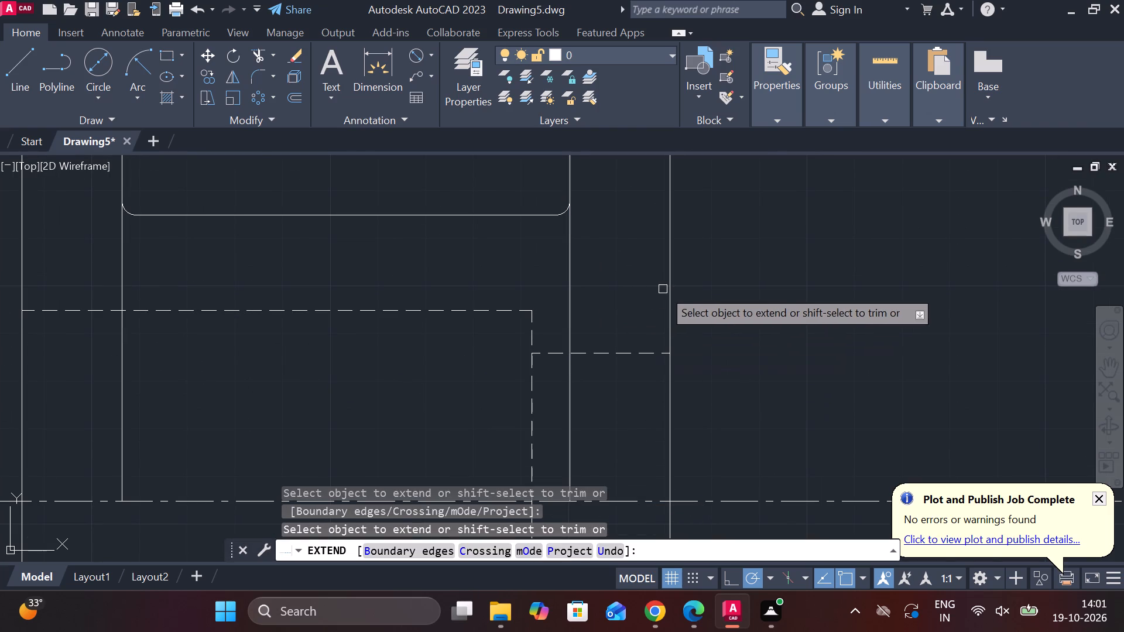
scroll(663, 289, "down", 2)
middle_click_drag(710, 286, 673, 284)
middle_click_drag(681, 287, 665, 332)
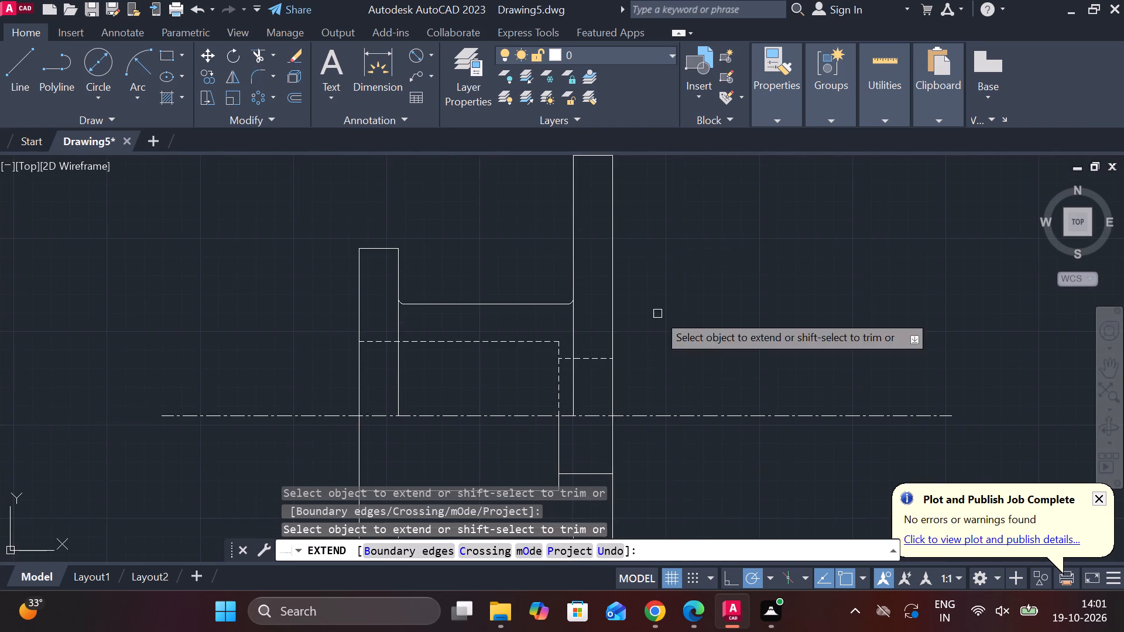
middle_click_drag(657, 296, 652, 331)
middle_click_drag(668, 276, 670, 306)
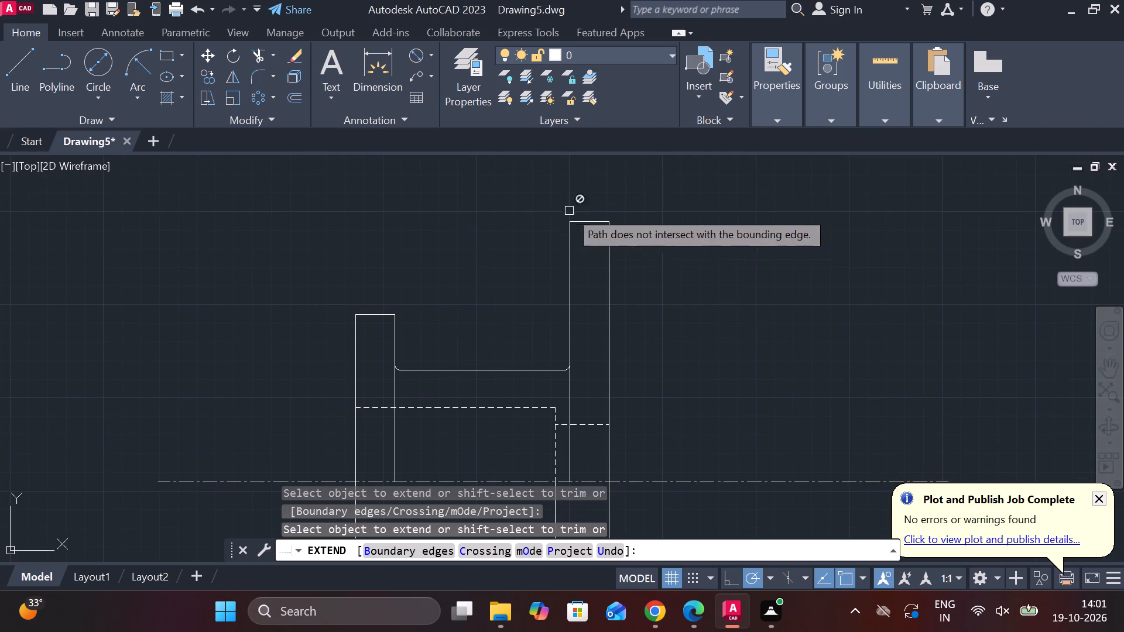
key("Escape")
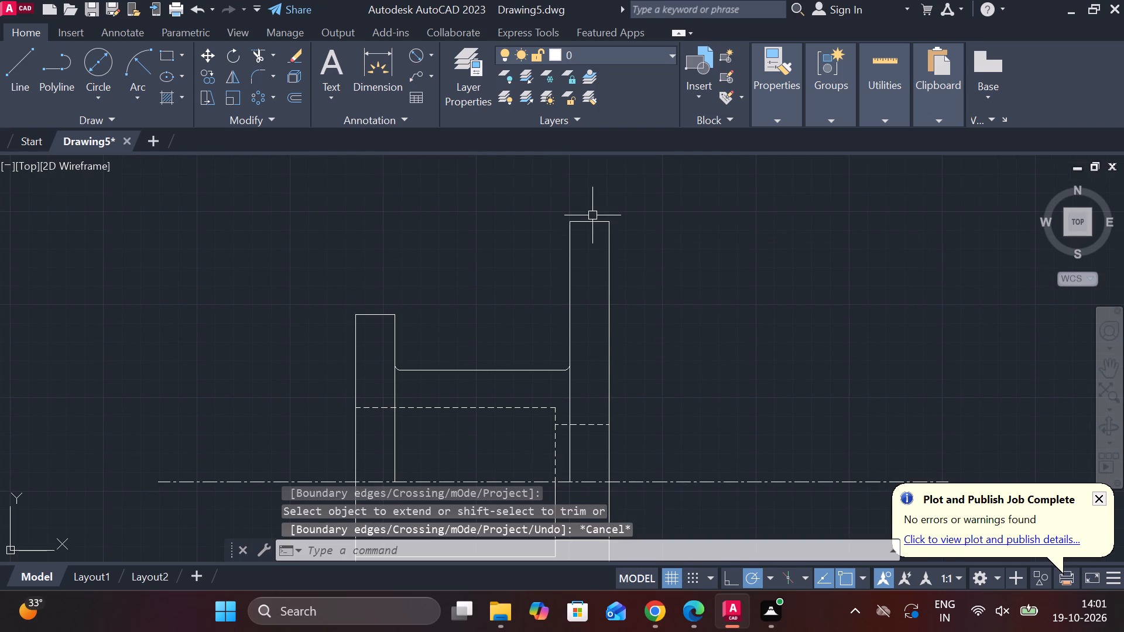
Erase the short horizontal end lines closing the larger flange at its top and bottom.
left_click(592, 221)
type("E")
key("space")
scroll(717, 263, "down", 2)
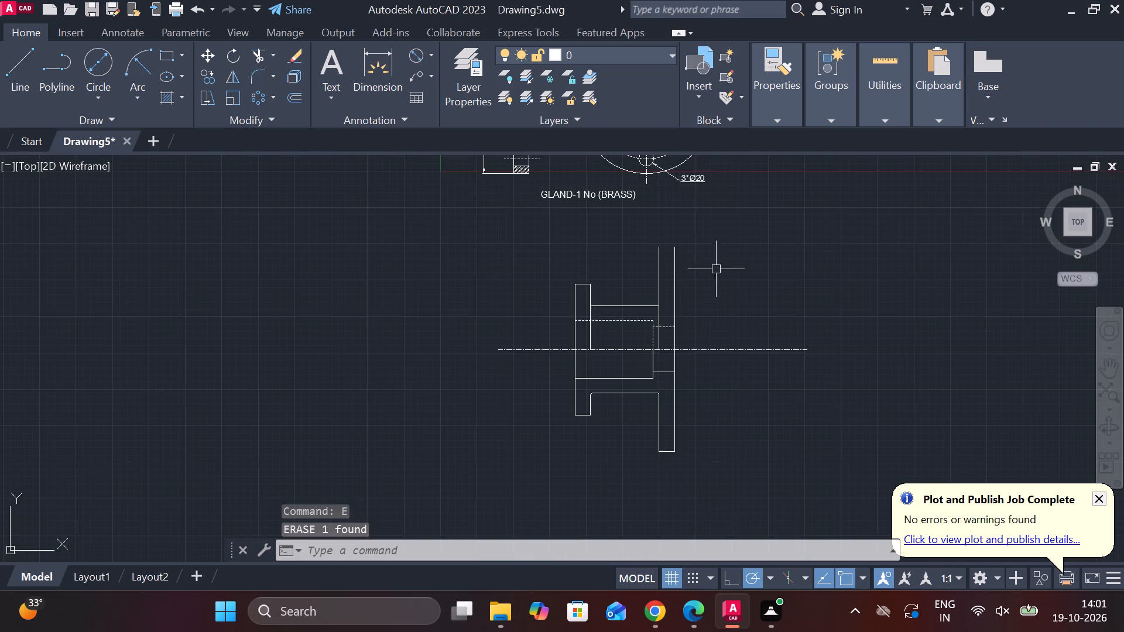
scroll(653, 461, "up", 1)
left_click(671, 444)
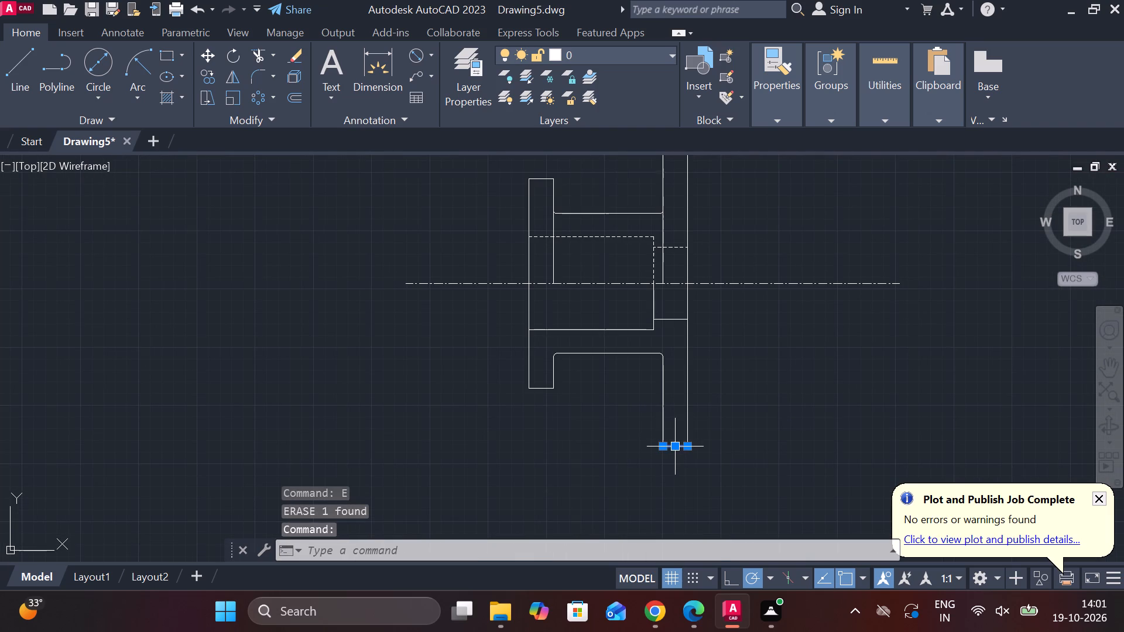
type("E")
key("space")
Draw a wavy spline break line across the larger flange's open upper end, from its inner edge to its outer edge.
scroll(715, 244, "up", 1)
middle_click_drag(737, 241, 669, 386)
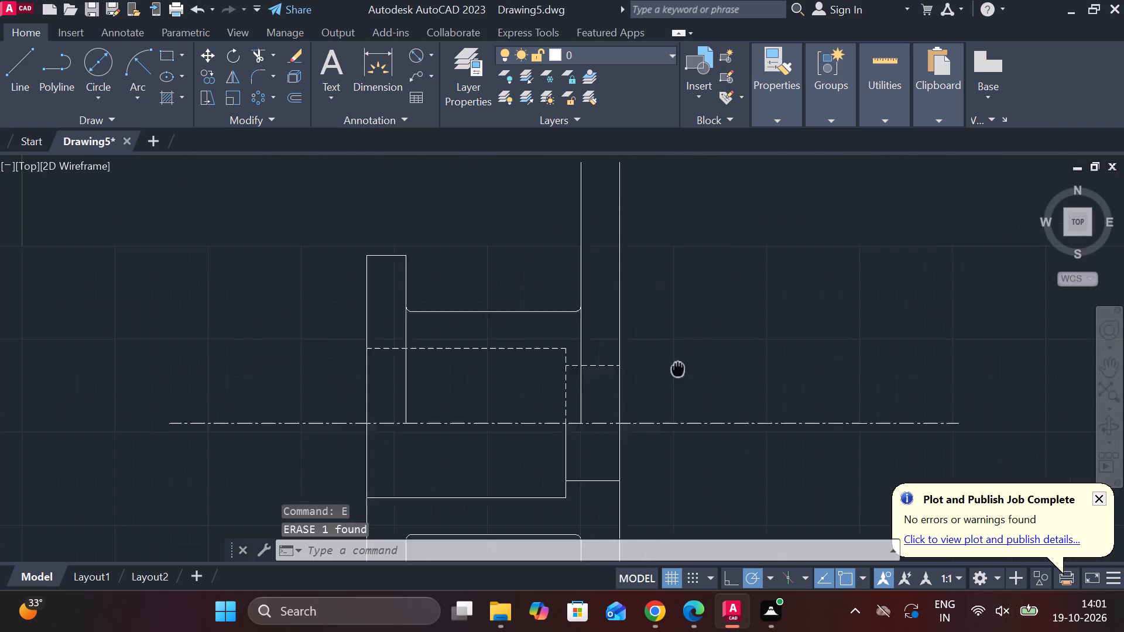
middle_click_drag(669, 386, 666, 388)
type("SP")
left_click(718, 341)
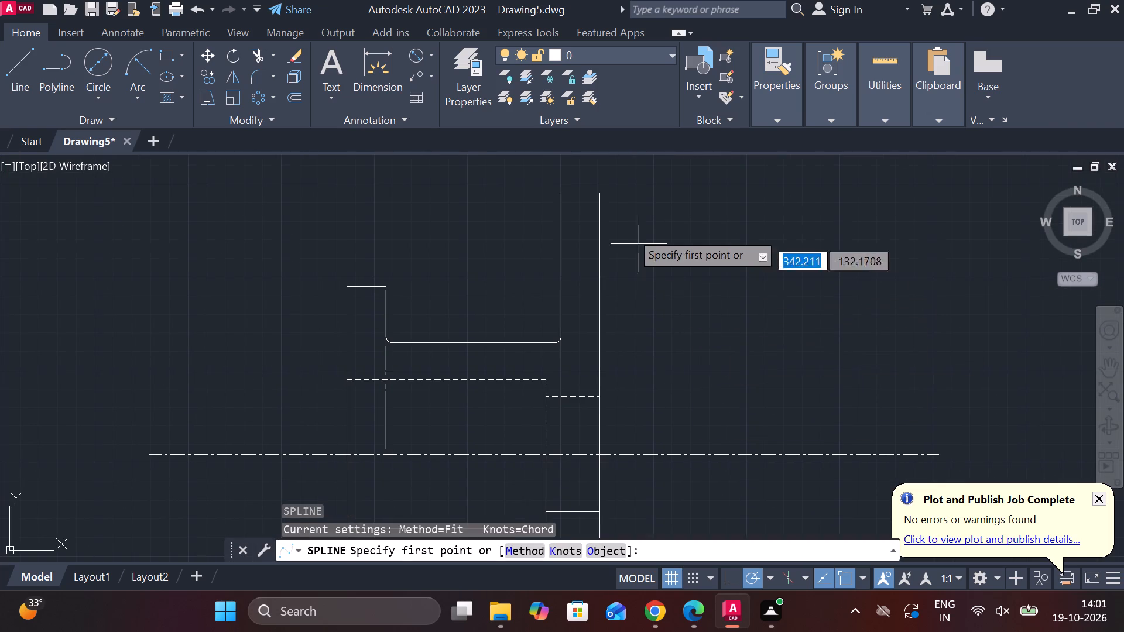
scroll(598, 215, "up", 1)
middle_click_drag(554, 207, 532, 285)
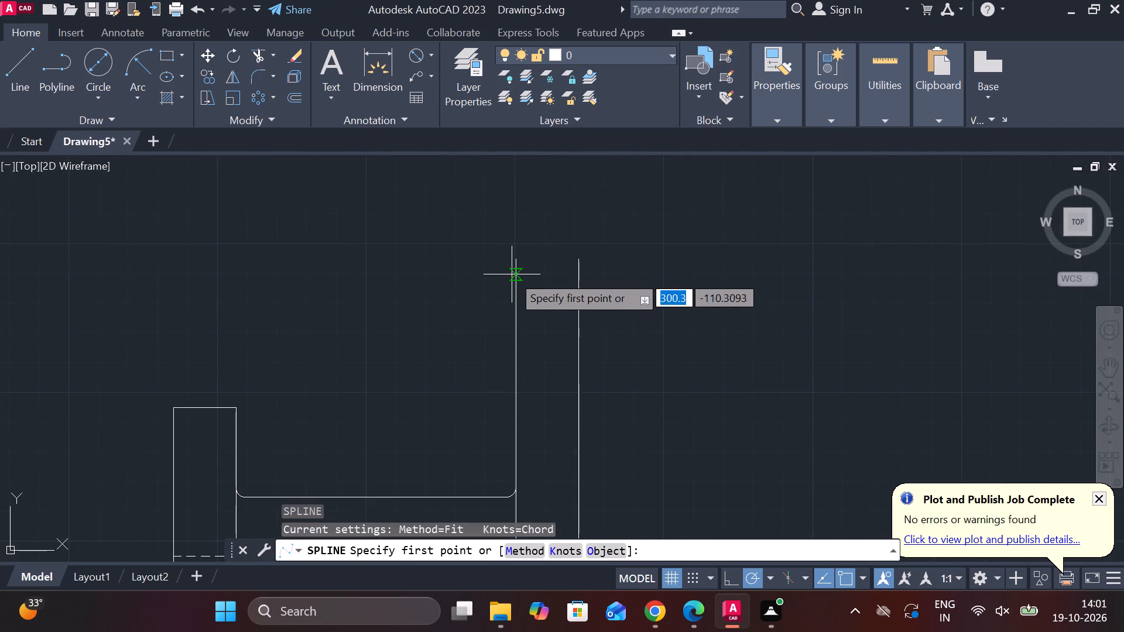
scroll(512, 274, "up", 2)
left_click(522, 235)
left_click(537, 239)
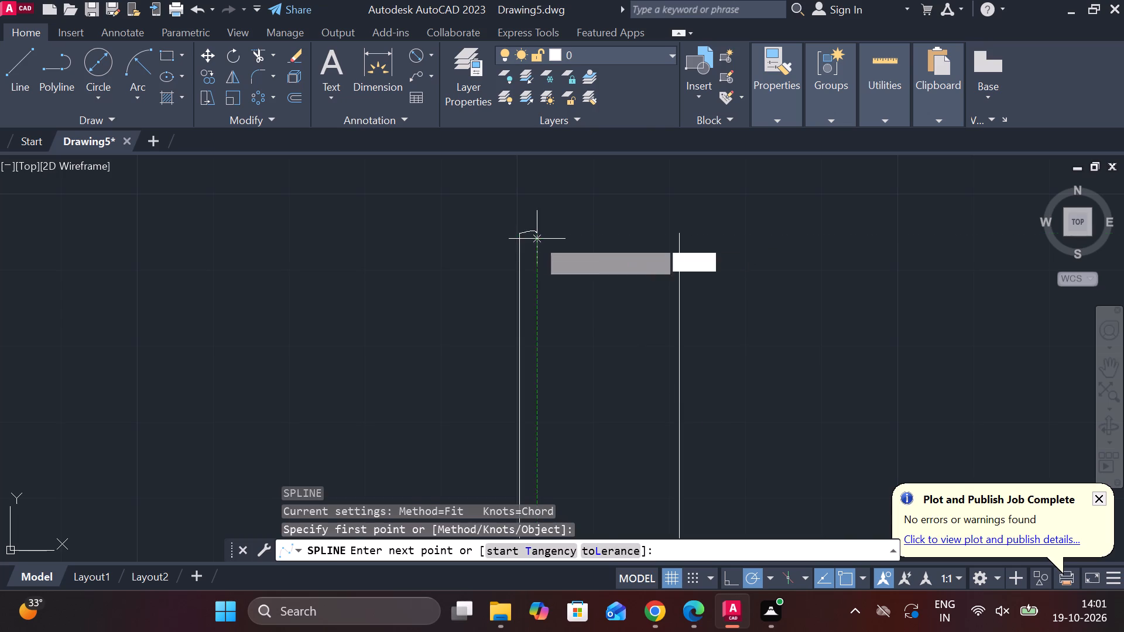
left_click(543, 236)
left_click(552, 236)
left_click(578, 235)
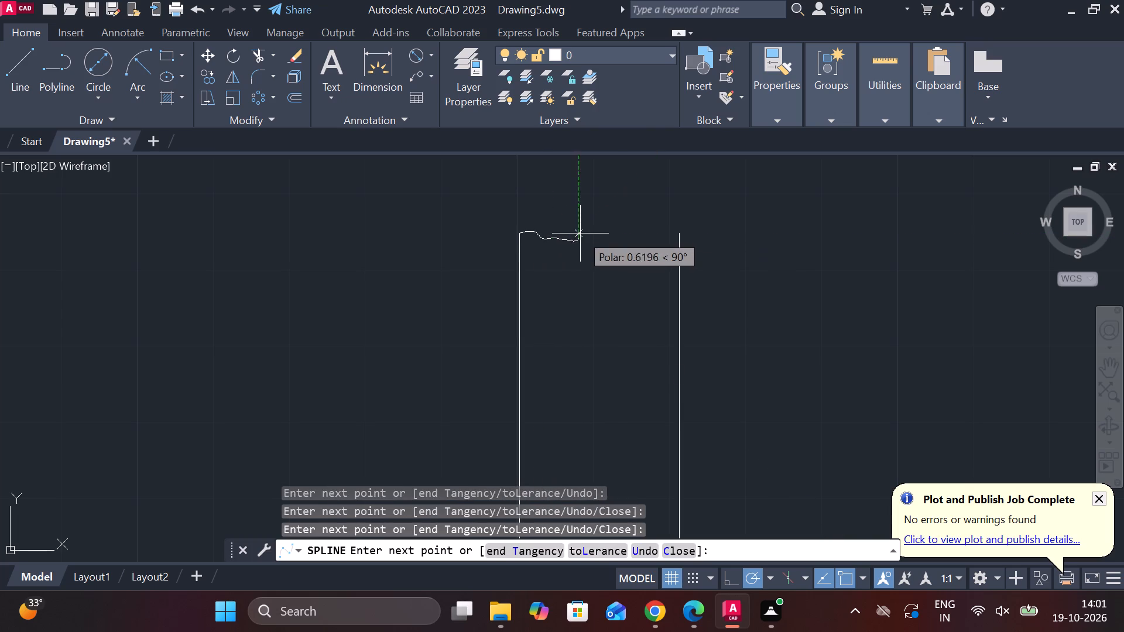
left_click(580, 233)
left_click(595, 233)
left_click_drag(605, 235, 610, 235)
left_click(632, 236)
left_click(636, 241)
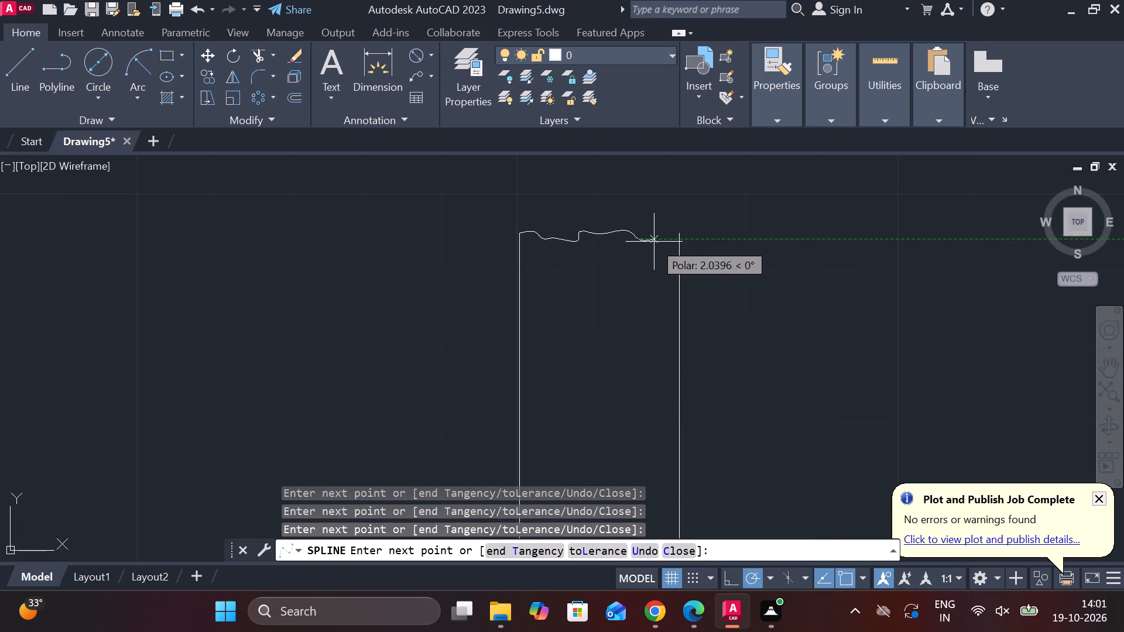
double_click(654, 242)
left_click(665, 242)
left_click(669, 238)
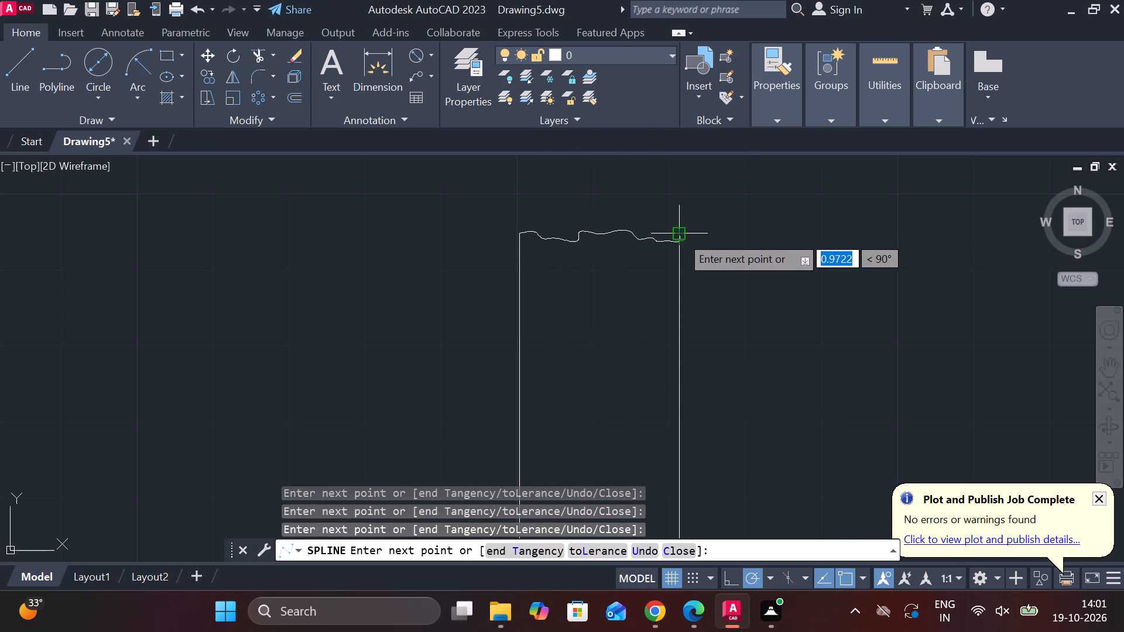
left_click(680, 235)
key("Return")
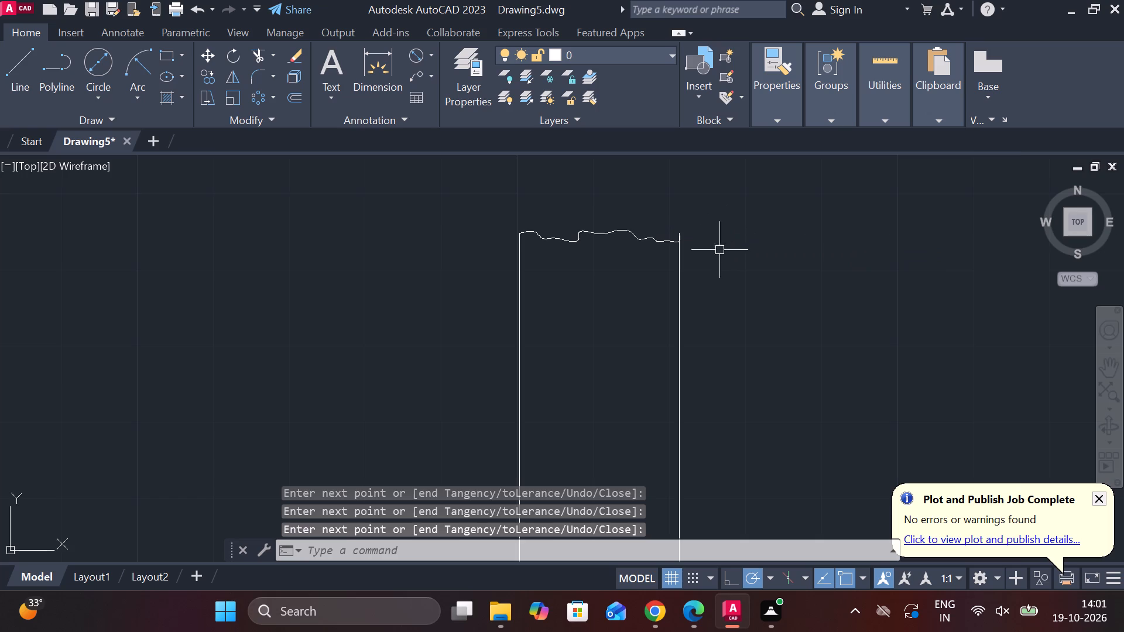
scroll(691, 259, "up", 2)
scroll(688, 257, "down", 3)
scroll(690, 257, "up", 2)
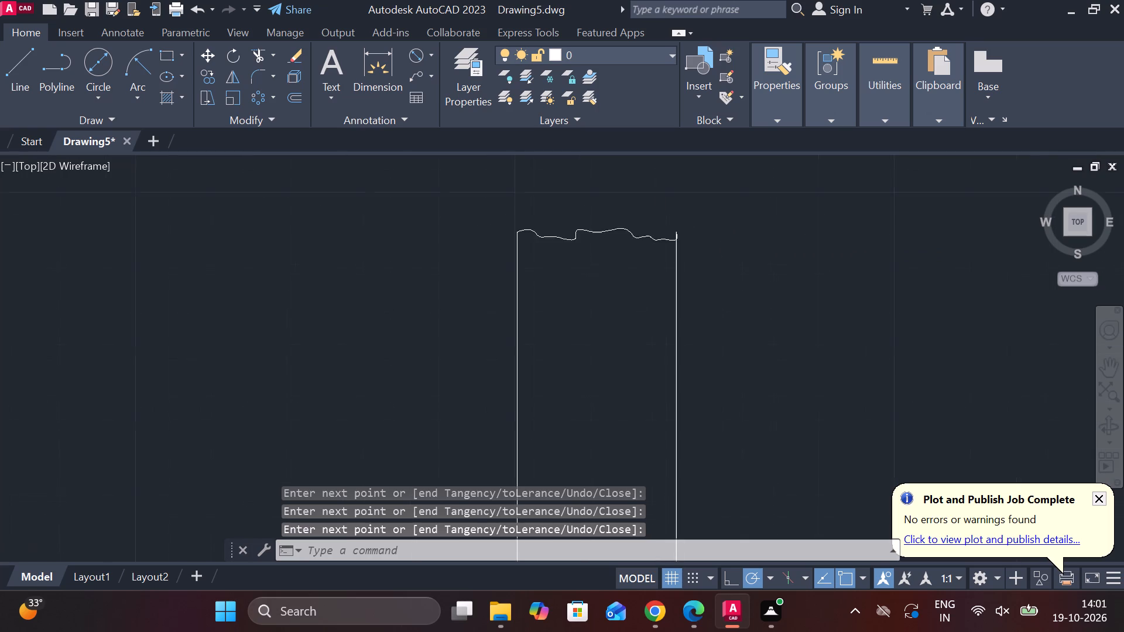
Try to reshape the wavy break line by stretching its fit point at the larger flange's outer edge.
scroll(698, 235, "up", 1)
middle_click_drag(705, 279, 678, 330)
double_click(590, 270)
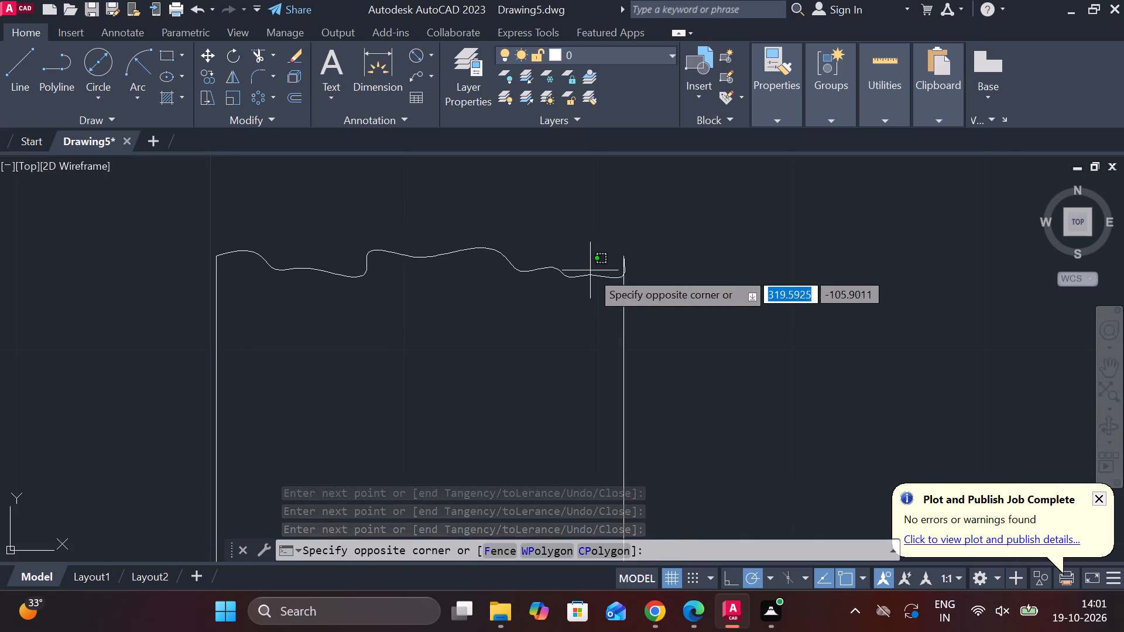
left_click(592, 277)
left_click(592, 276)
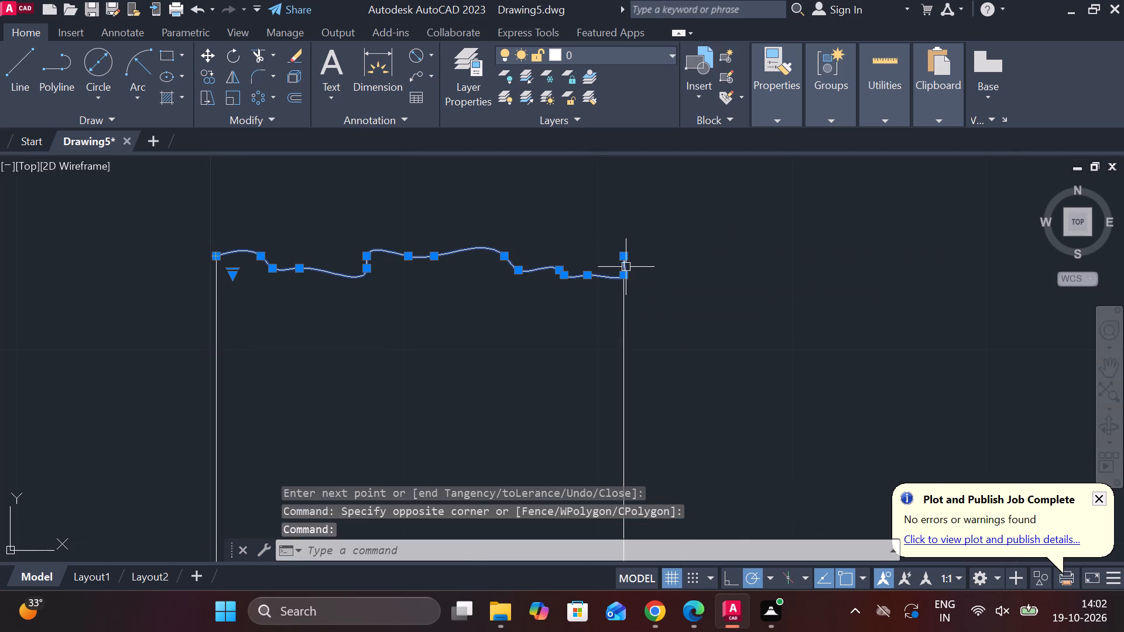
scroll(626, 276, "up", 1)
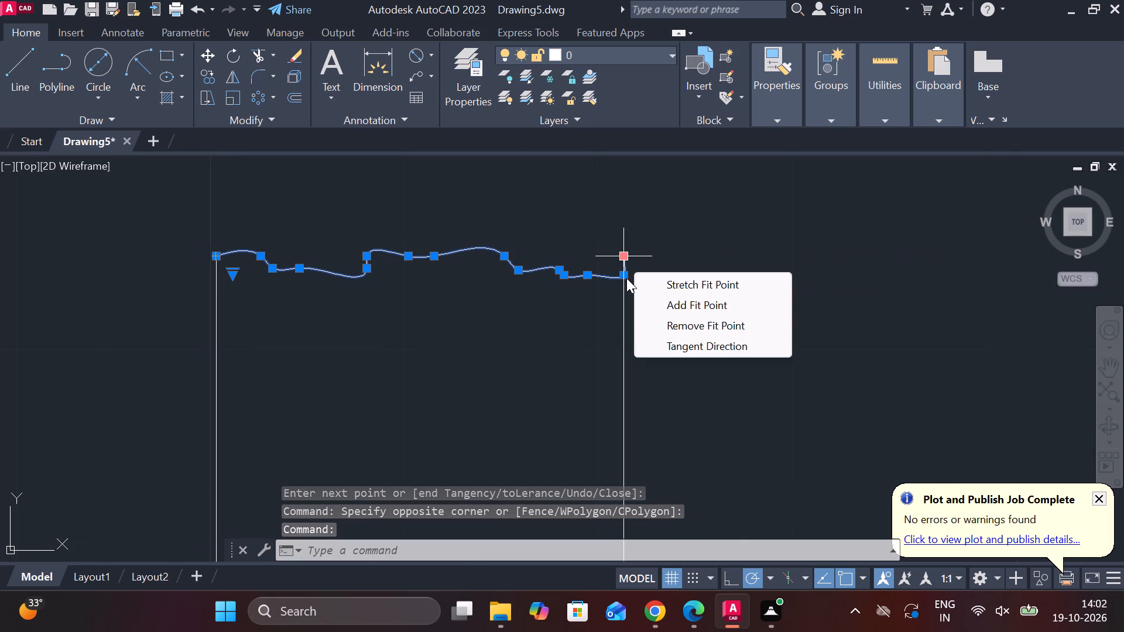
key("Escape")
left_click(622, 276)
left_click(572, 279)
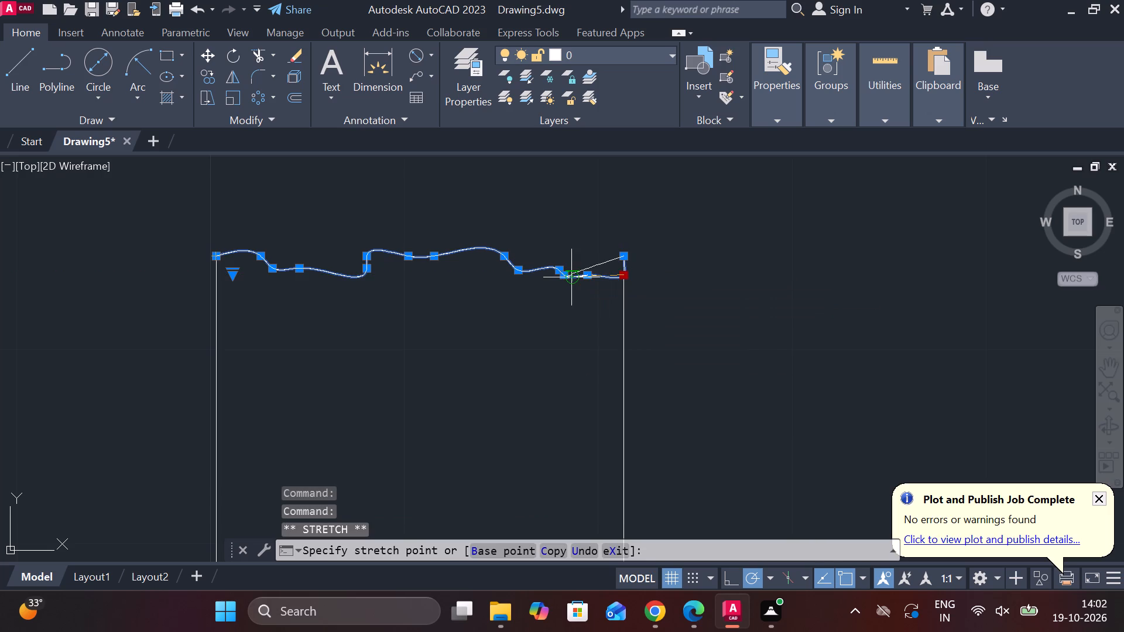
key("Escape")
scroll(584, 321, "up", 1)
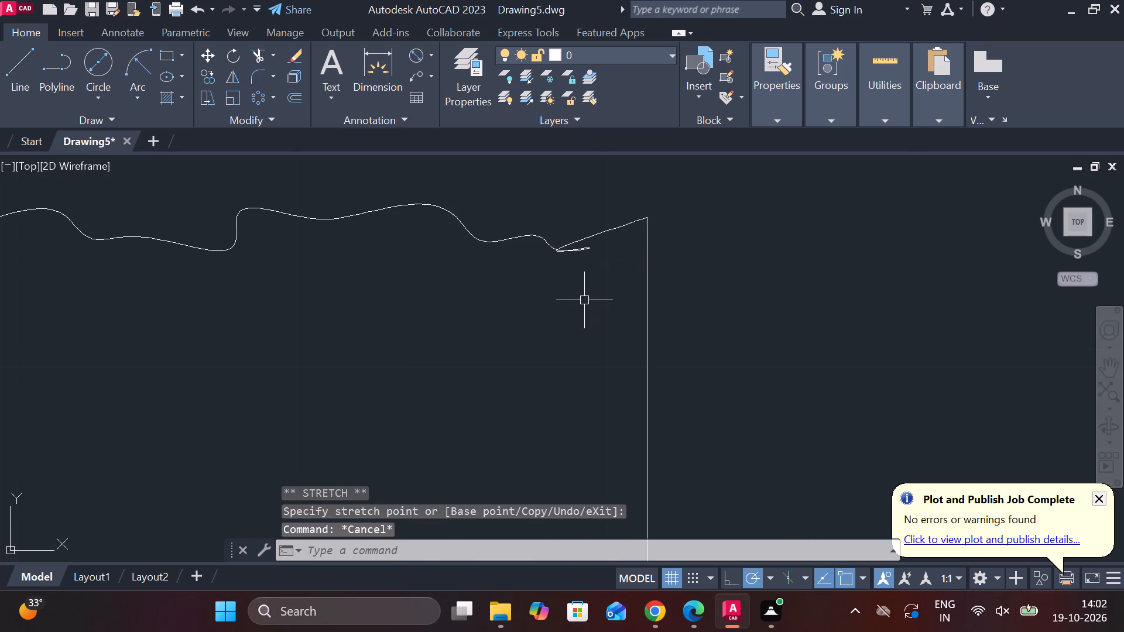
Remove the distorted wavy break line from the larger flange's upper end with Trim.
type("TR")
key("space")
left_click(580, 251)
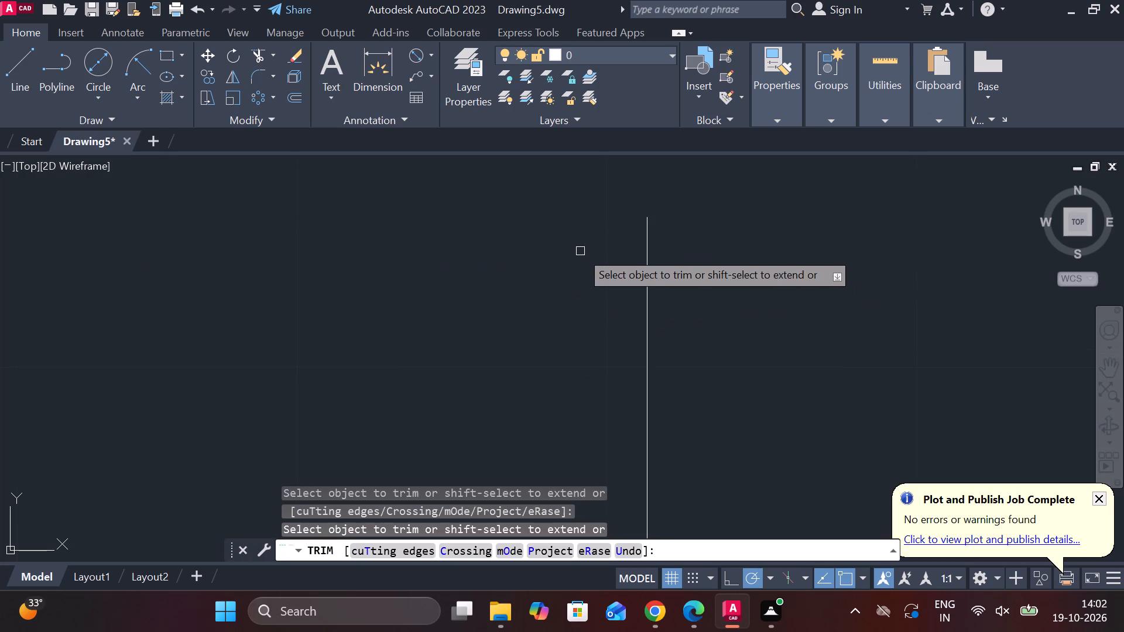
scroll(620, 257, "down", 2)
key("Escape")
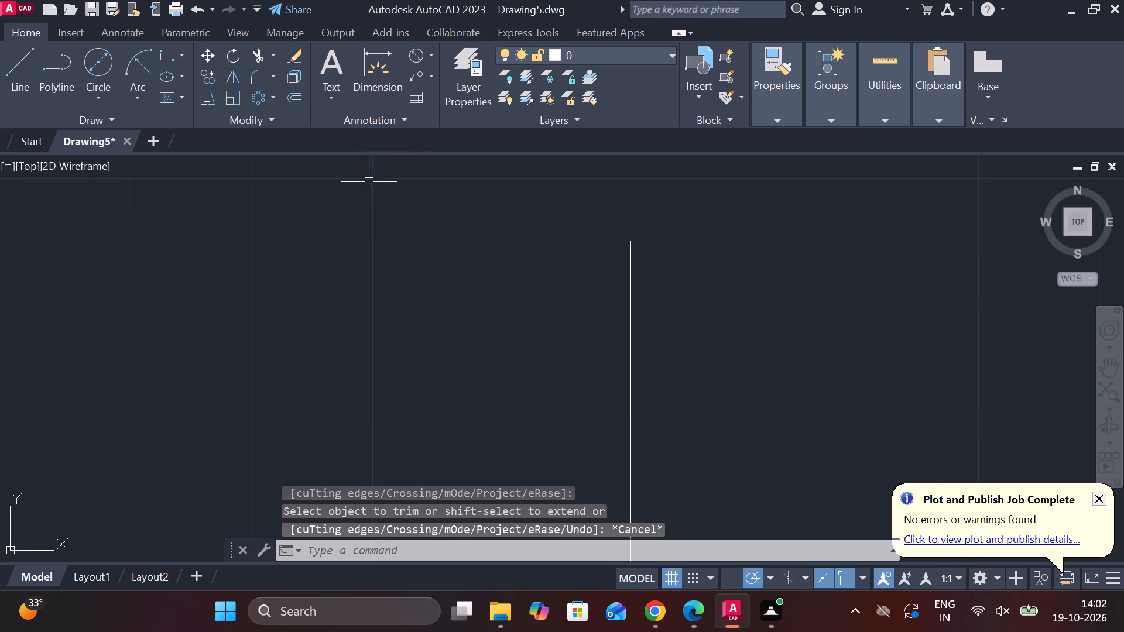
Redraw the break line as a smooth wavy spline between the upper ends of the larger flange's inner and outer edges.
type("SP")
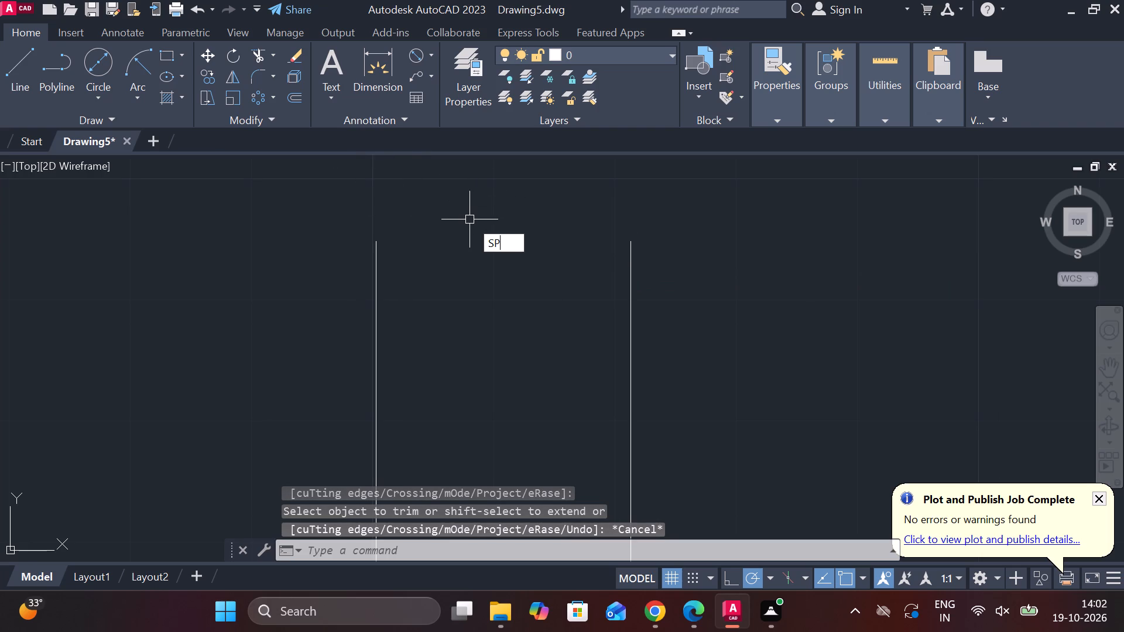
left_click(549, 272)
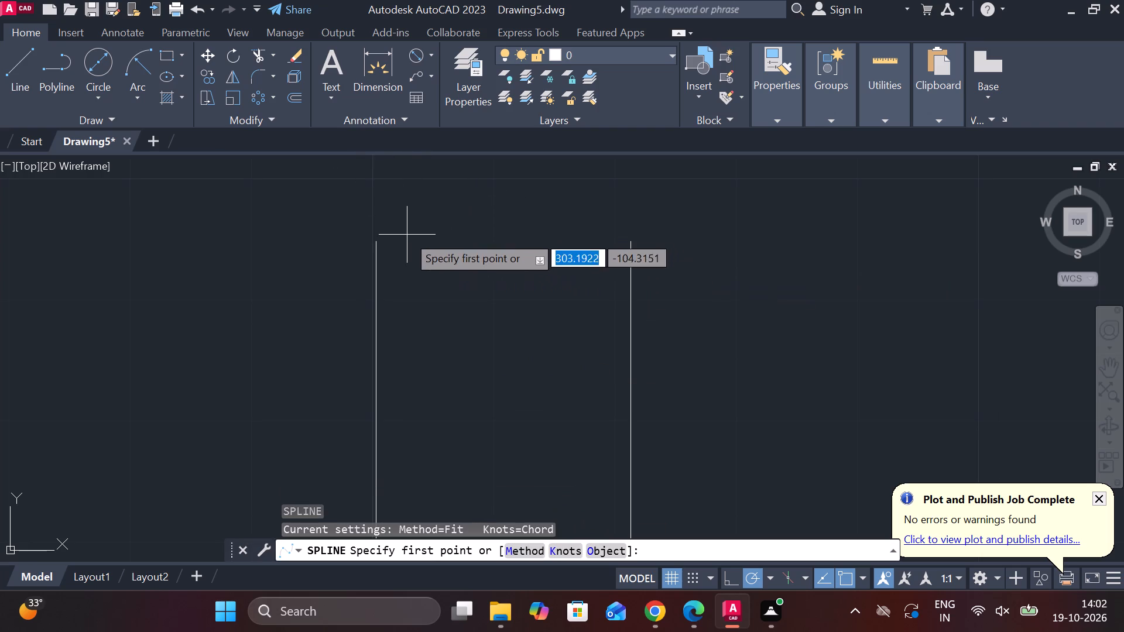
left_click(382, 238)
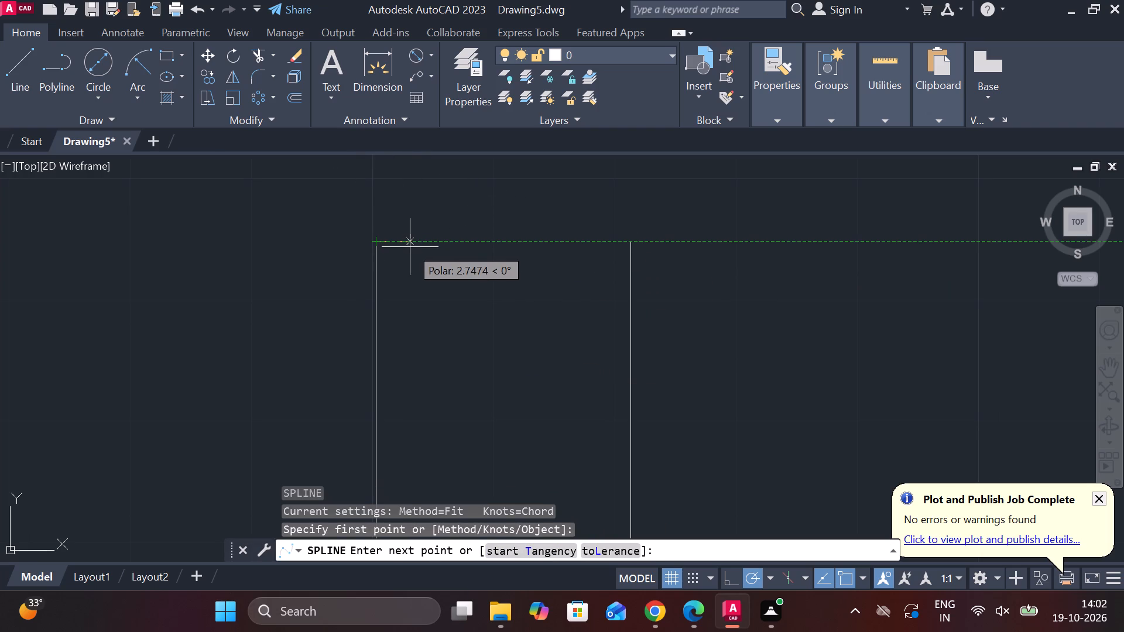
left_click(410, 247)
left_click(426, 247)
left_click(460, 249)
left_click(470, 255)
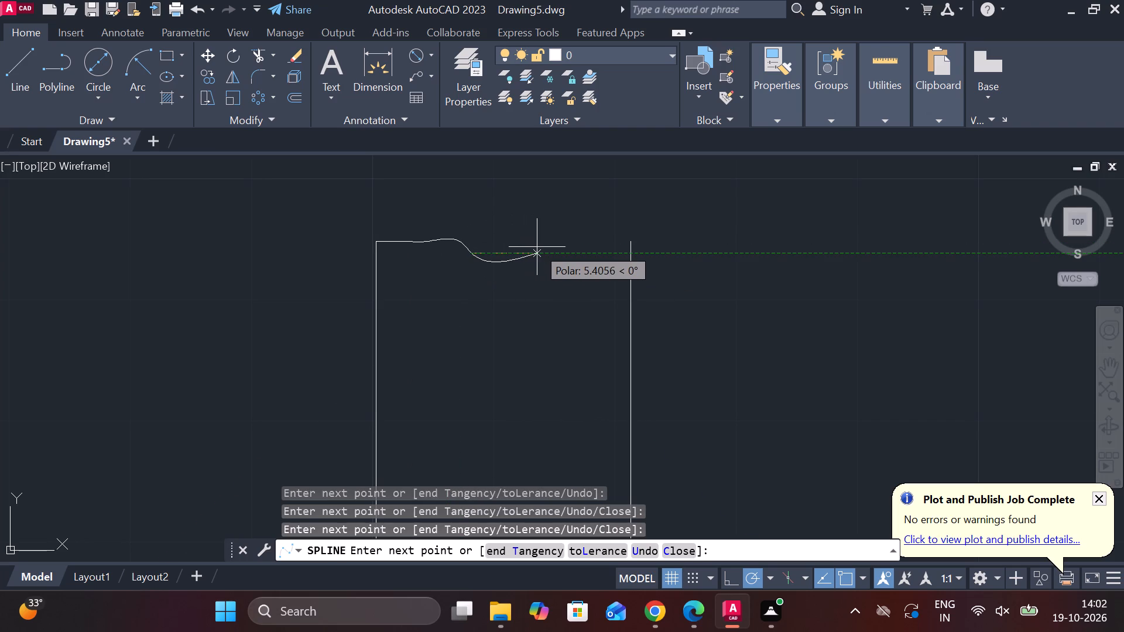
key("ctrl+z")
key("ctrl+z")
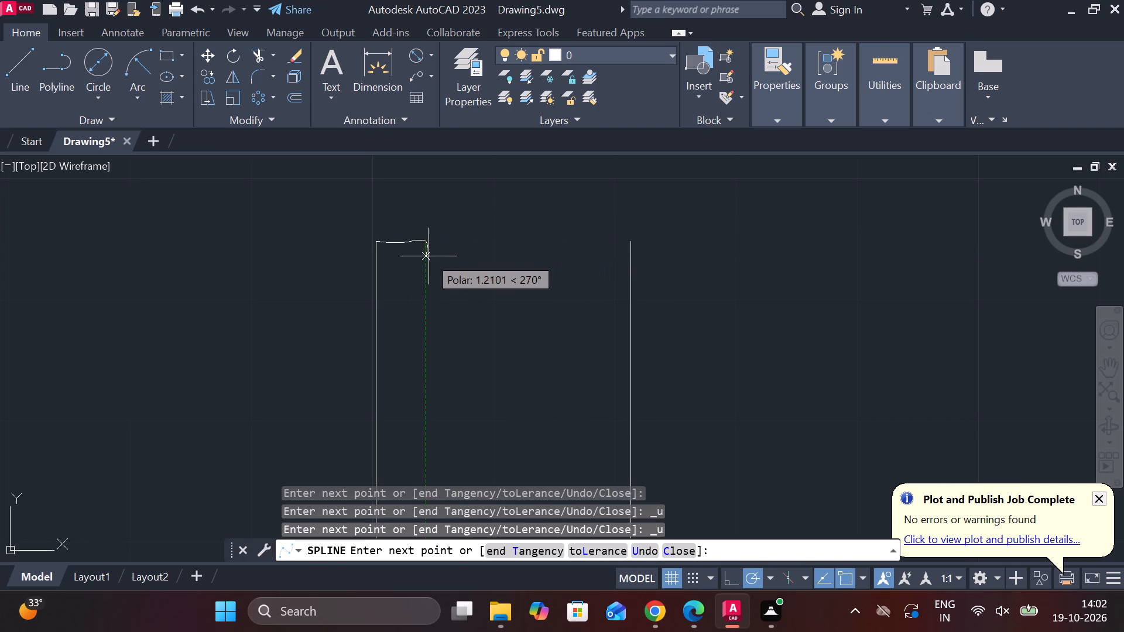
key("ctrl+z")
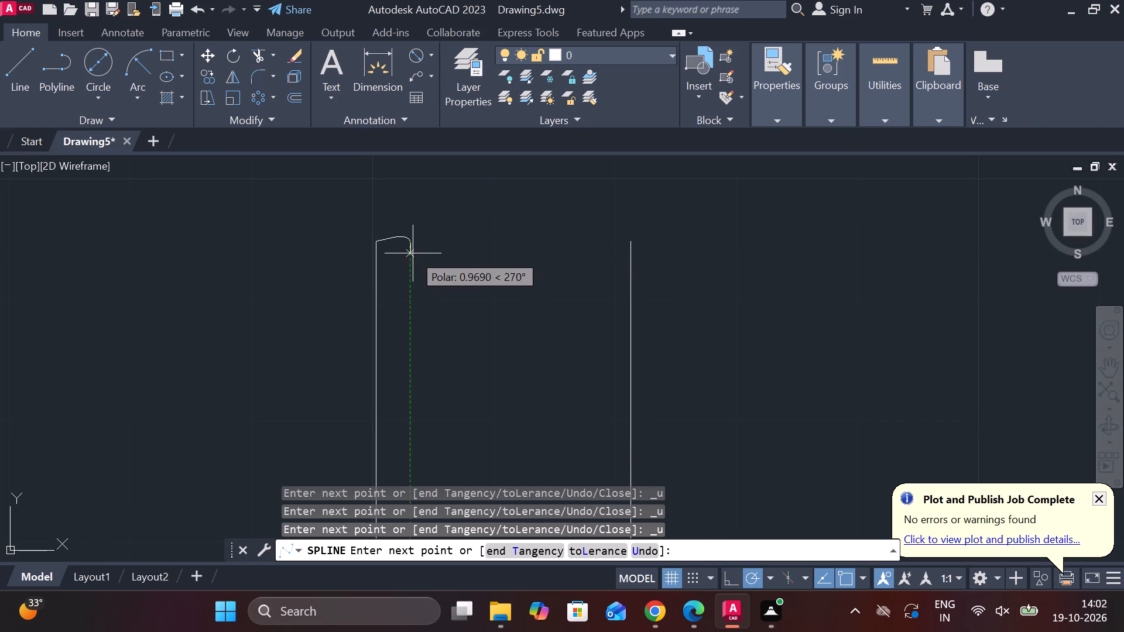
scroll(413, 253, "up", 1)
left_click(413, 246)
left_click(450, 235)
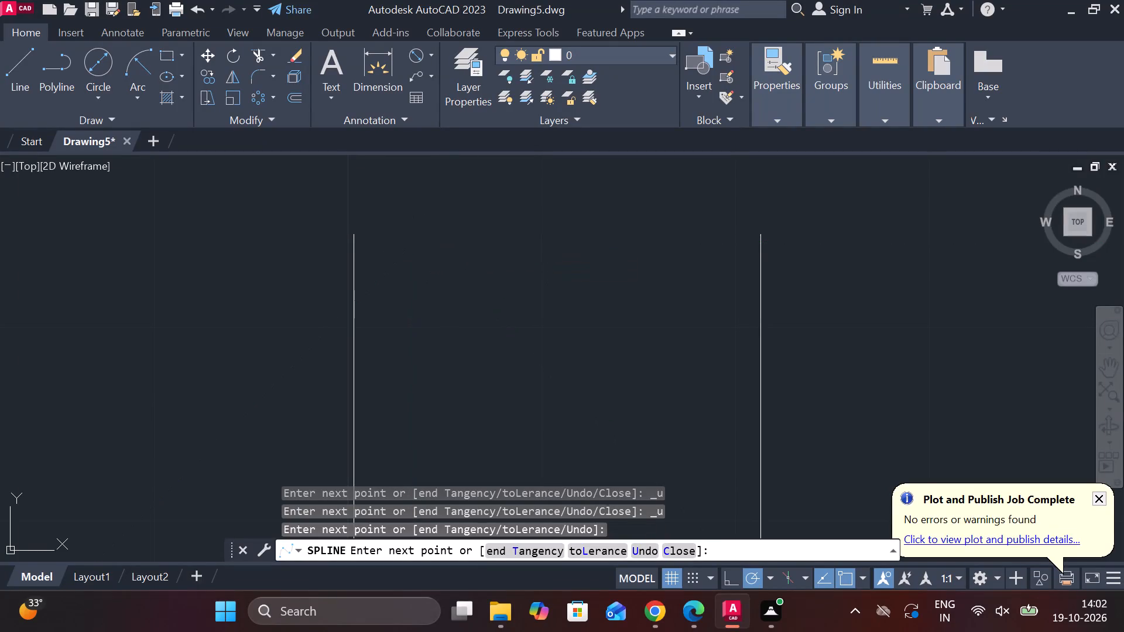
left_click(499, 226)
left_click(566, 250)
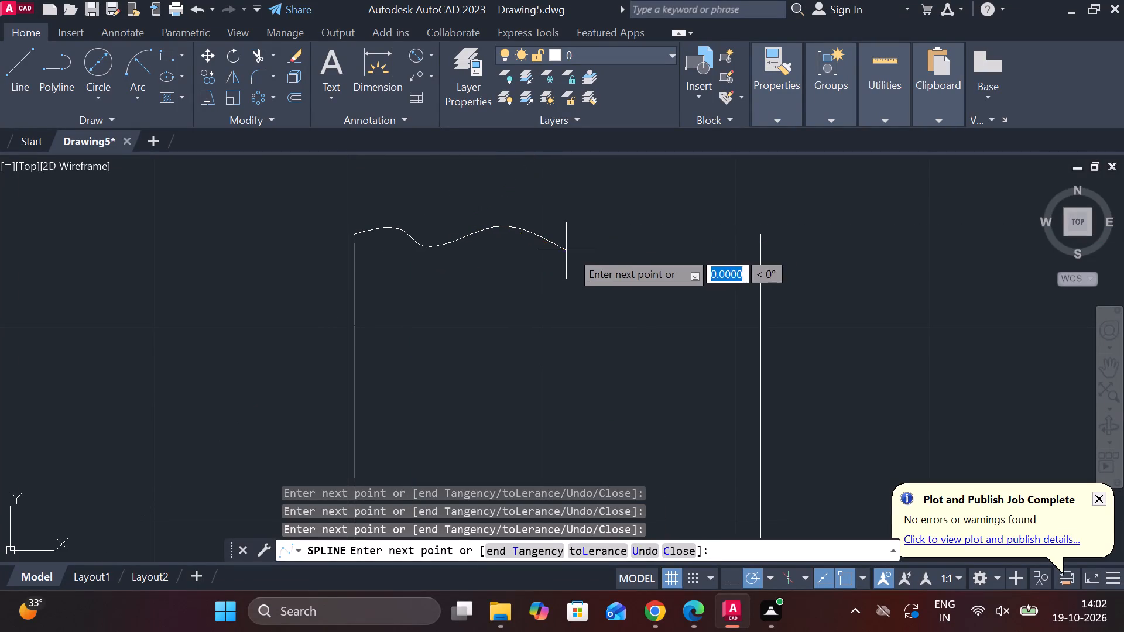
left_click(603, 226)
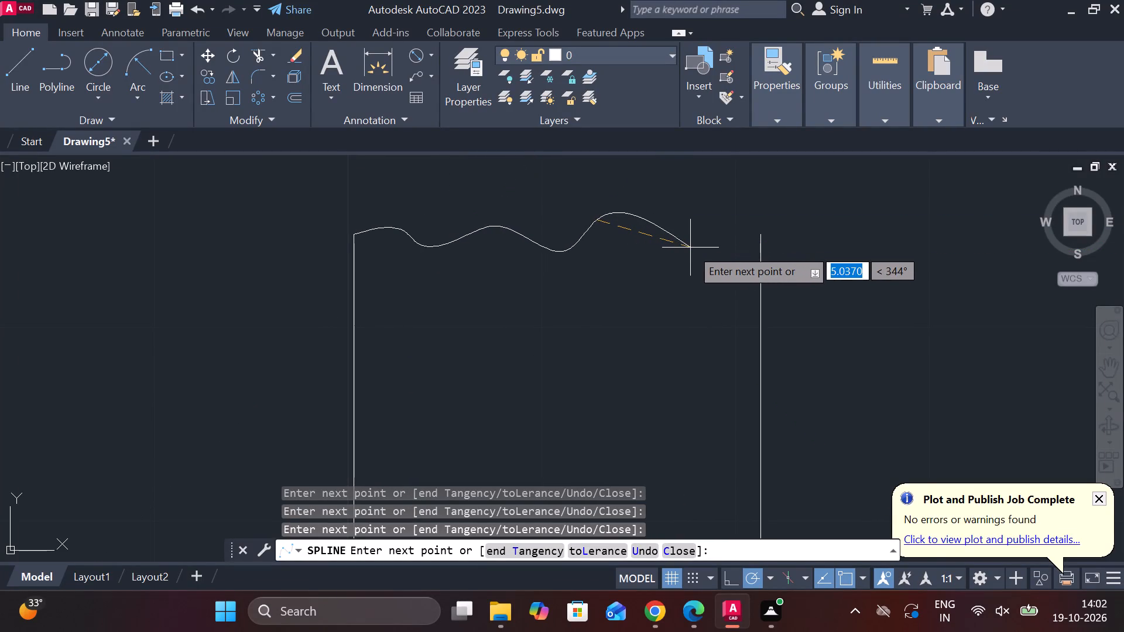
left_click(705, 251)
left_click(717, 240)
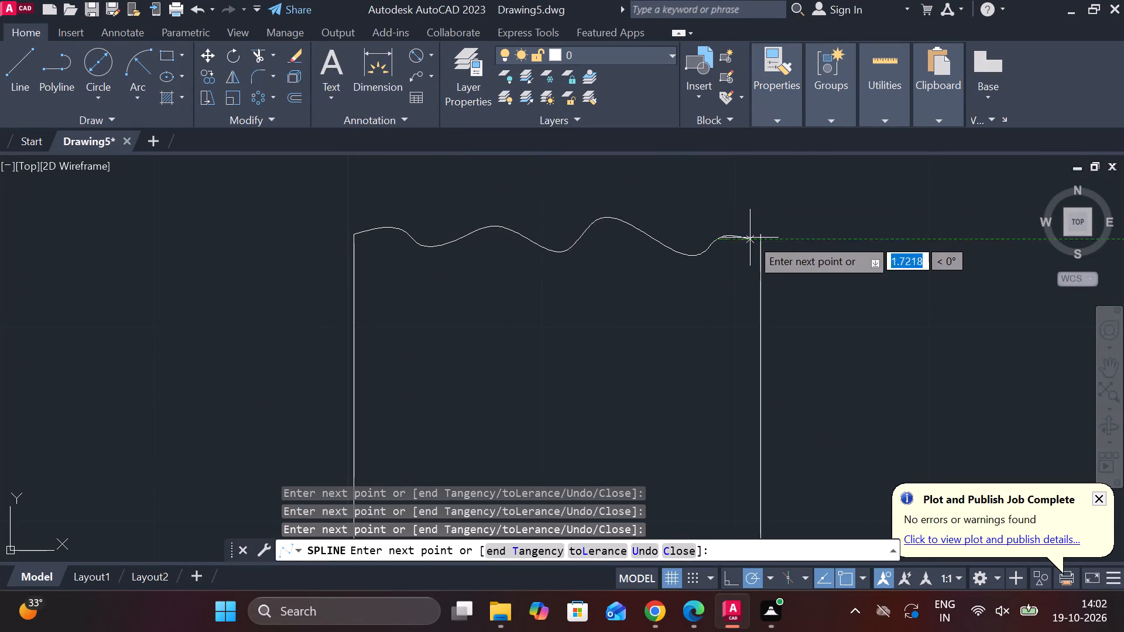
left_click(755, 236)
key("Return")
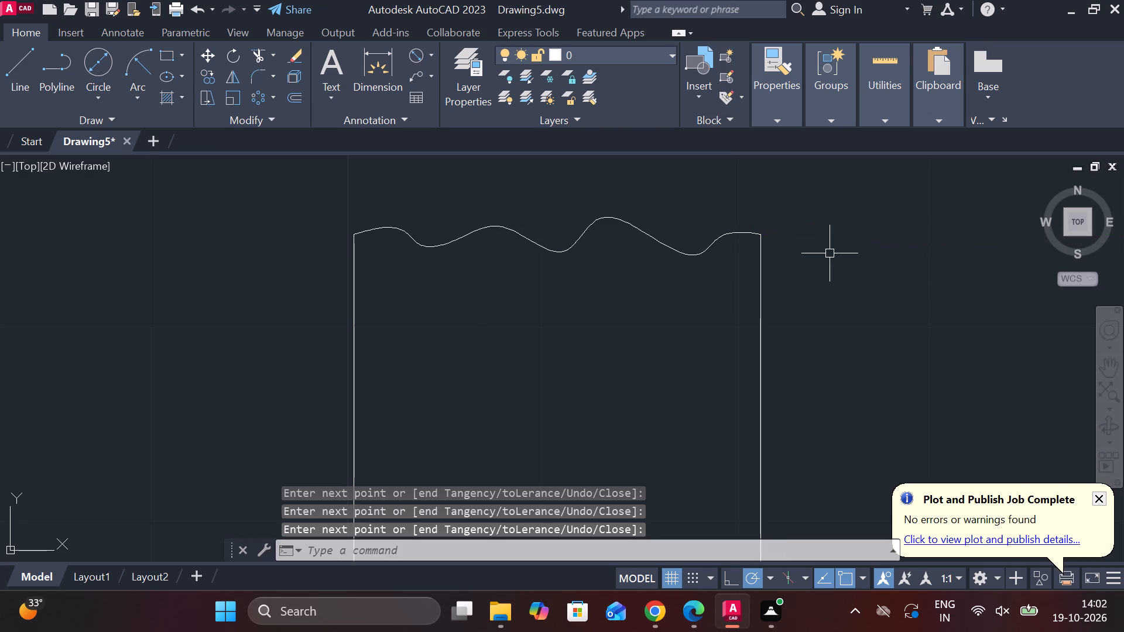
Mirror the wavy break line about the horizontal centre line to the larger flange's lower end, keeping the original.
scroll(826, 253, "down", 1)
left_click(727, 254)
type("MI")
key("Return")
scroll(815, 290, "down", 4)
middle_click_drag(823, 324, 678, 263)
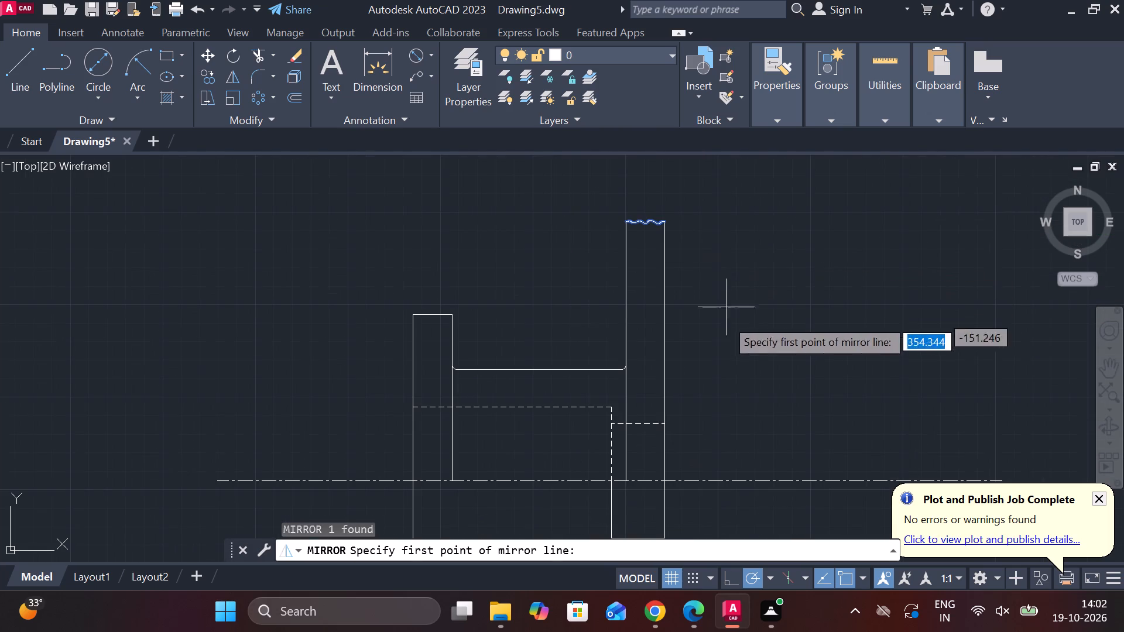
middle_click_drag(591, 454, 573, 400)
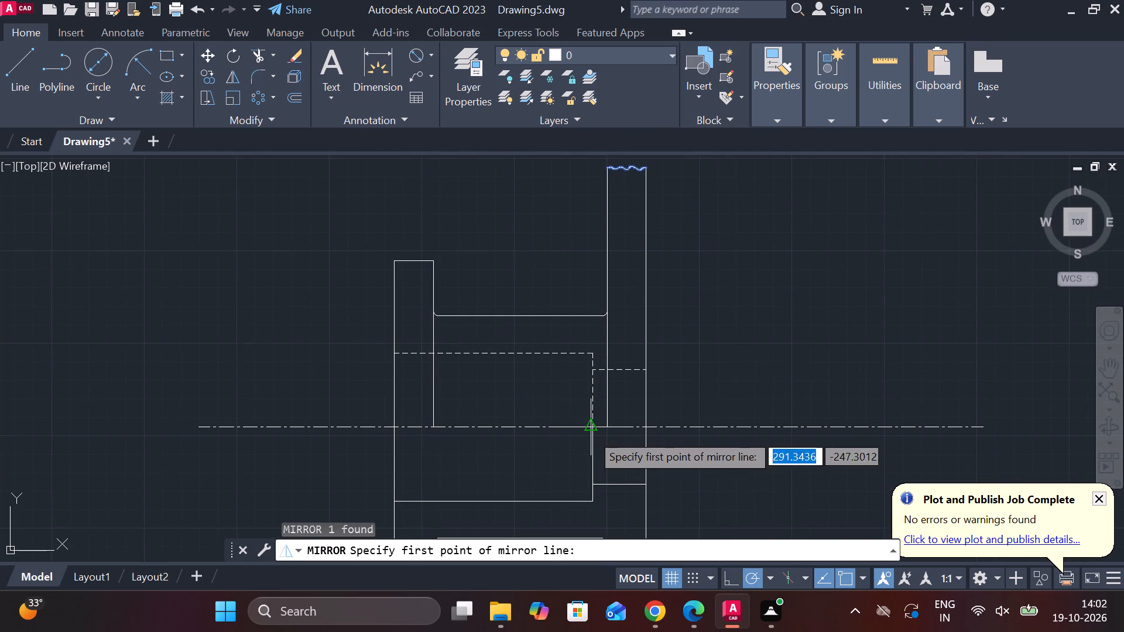
left_click(592, 431)
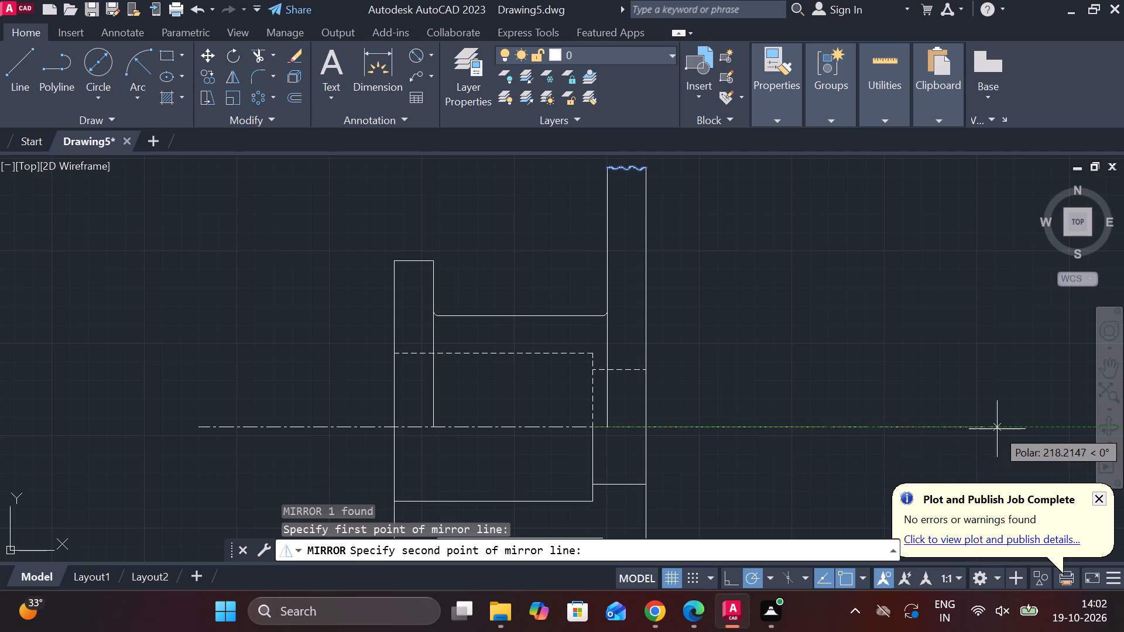
left_click(981, 429)
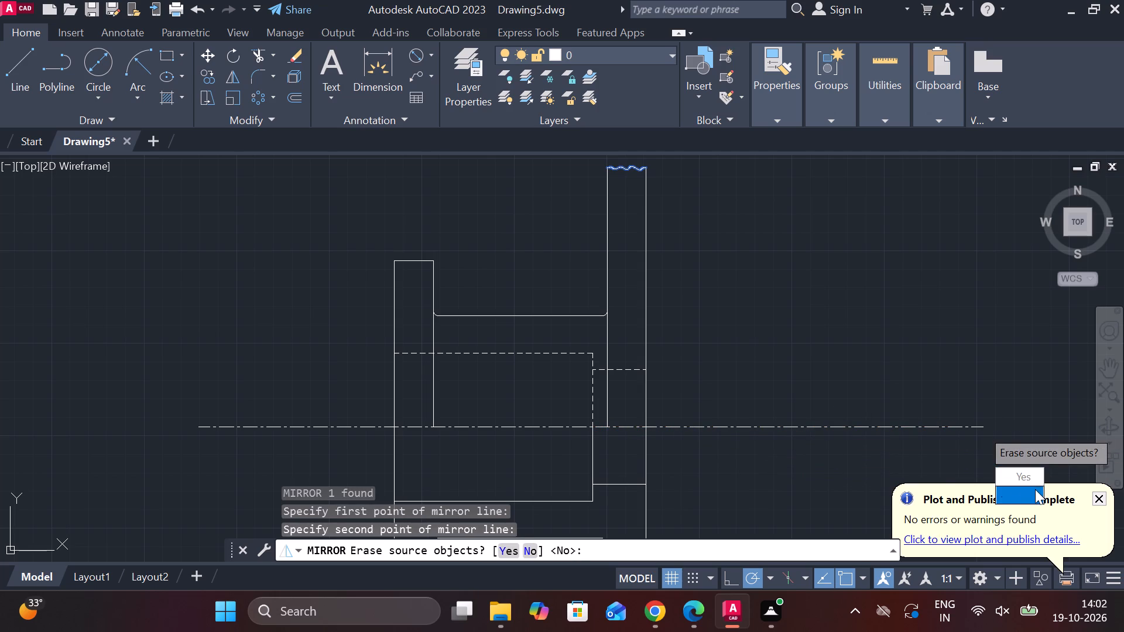
left_click_drag(1035, 489, 981, 429)
Examine the half-section side view and both broken ends of the larger flange.
scroll(803, 365, "down", 1)
middle_click_drag(802, 379, 764, 272)
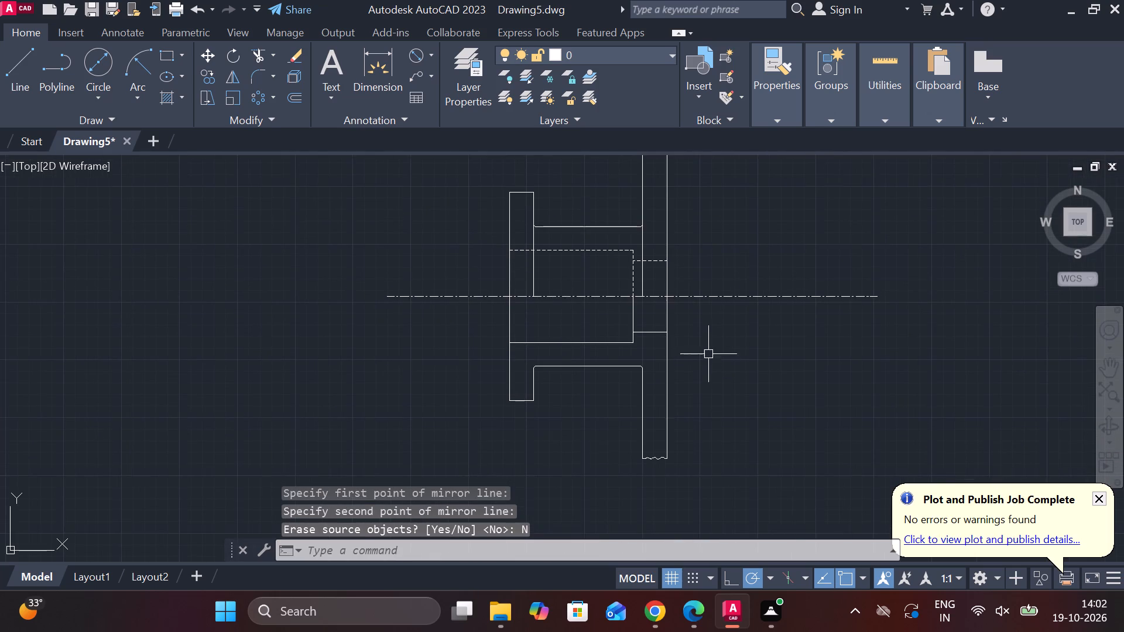
middle_click_drag(708, 349, 720, 404)
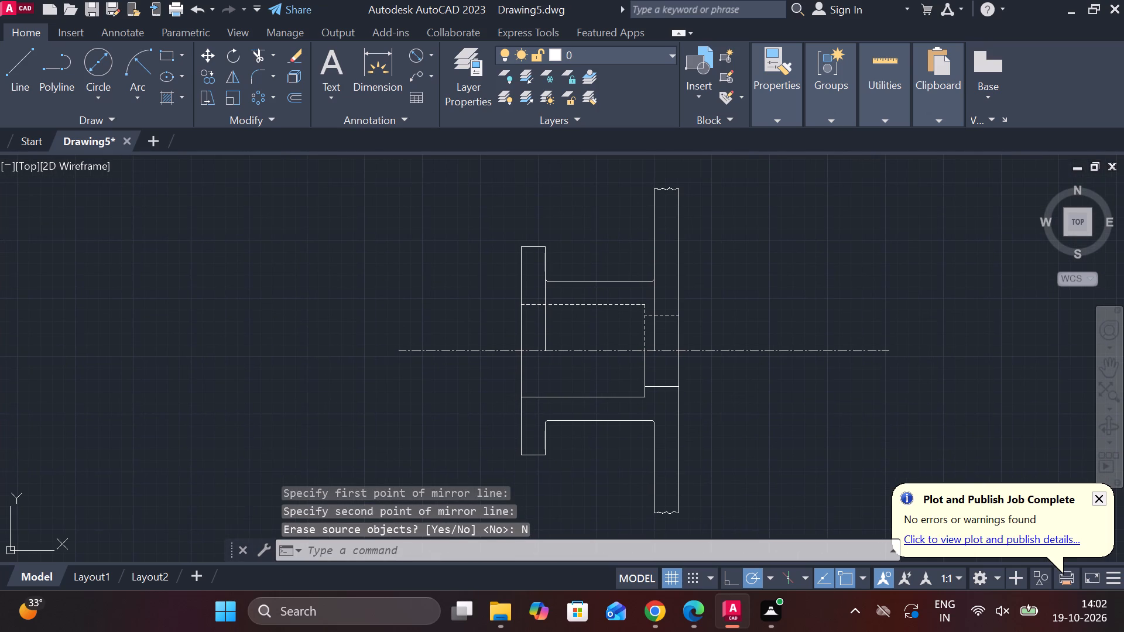
scroll(704, 312, "down", 1)
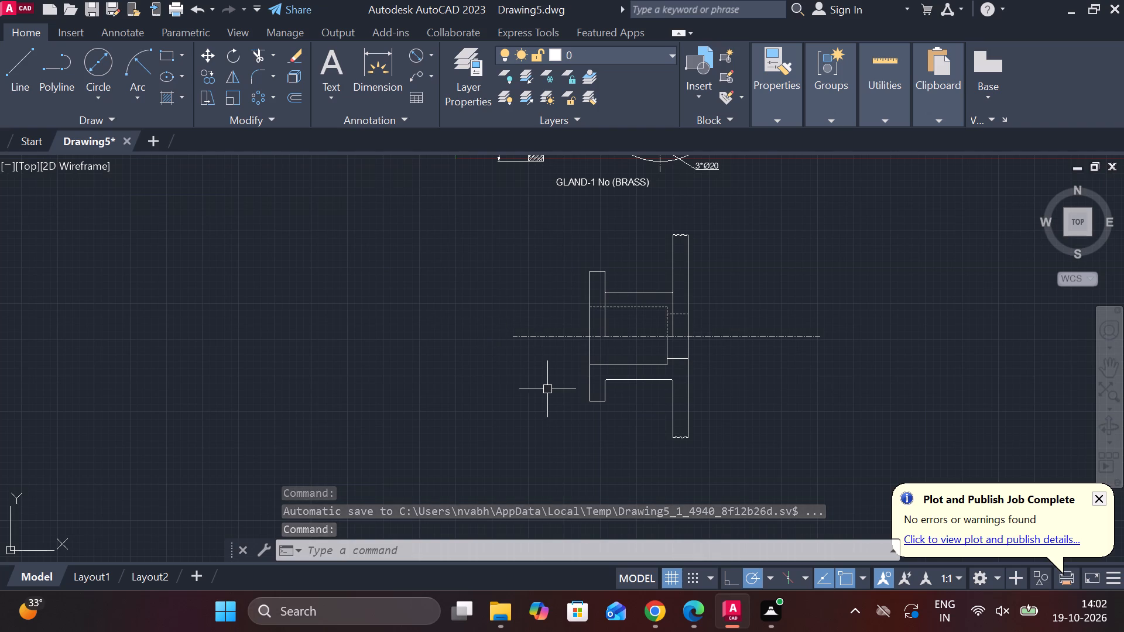
scroll(547, 389, "up", 1)
middle_click_drag(546, 387, 460, 334)
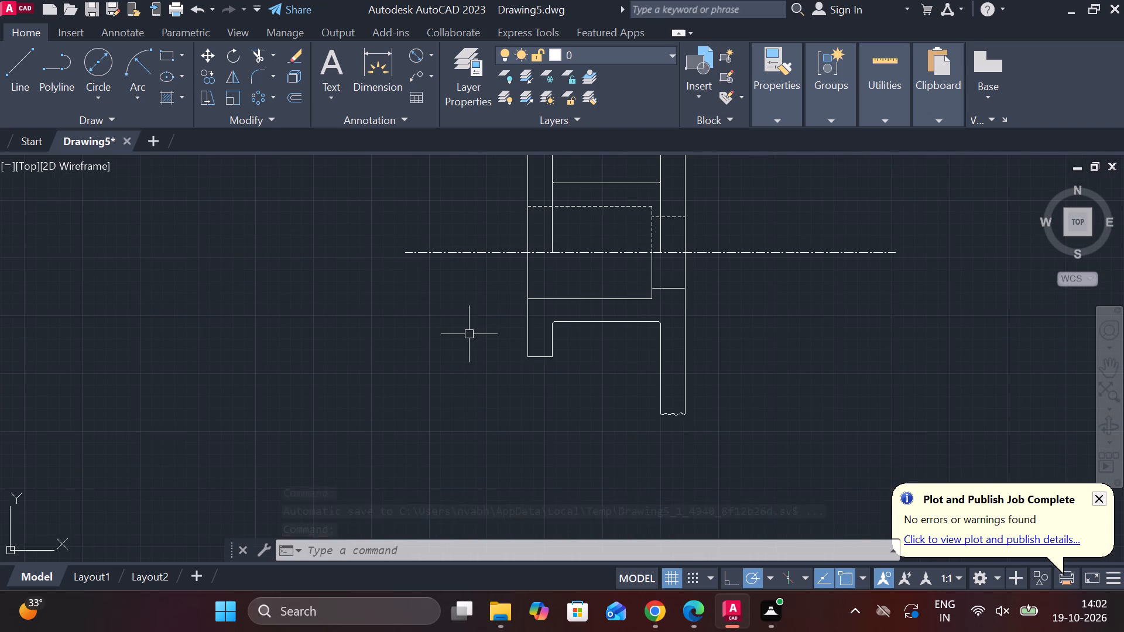
middle_click_drag(749, 317, 698, 358)
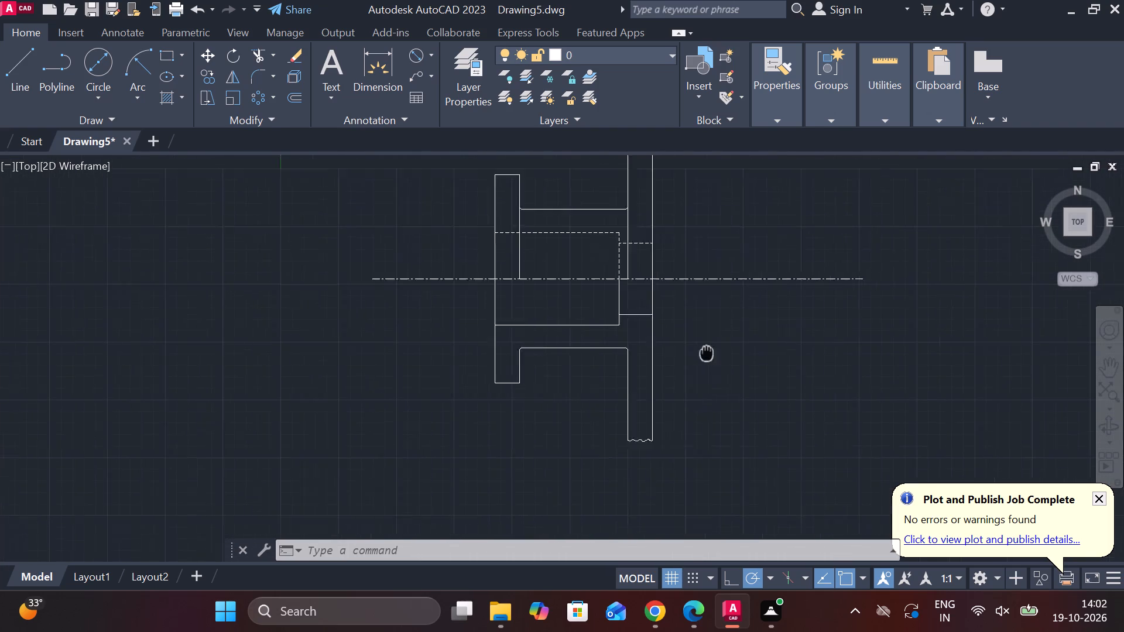
middle_click_drag(698, 358, 695, 359)
Copy the brass gland's front-view circles, including the three bolt holes, onto the centre line beside the new side view.
scroll(724, 359, "down", 1)
middle_click_drag(725, 358, 618, 441)
middle_click_drag(678, 263, 695, 351)
scroll(642, 322, "up", 1)
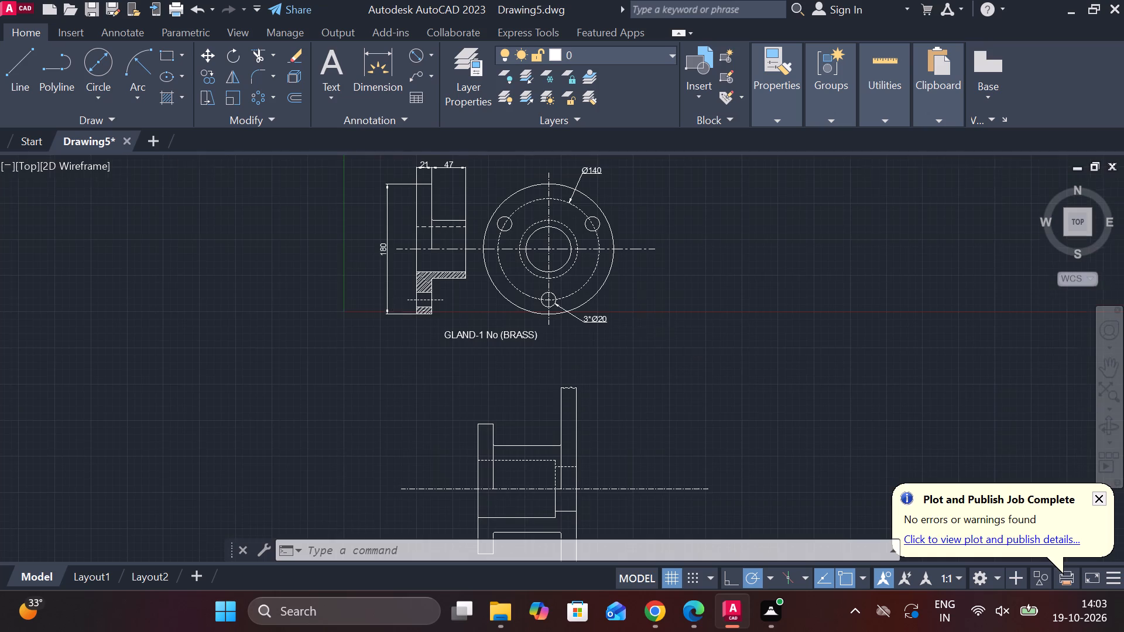
middle_click_drag(642, 322, 769, 396)
left_click(505, 167)
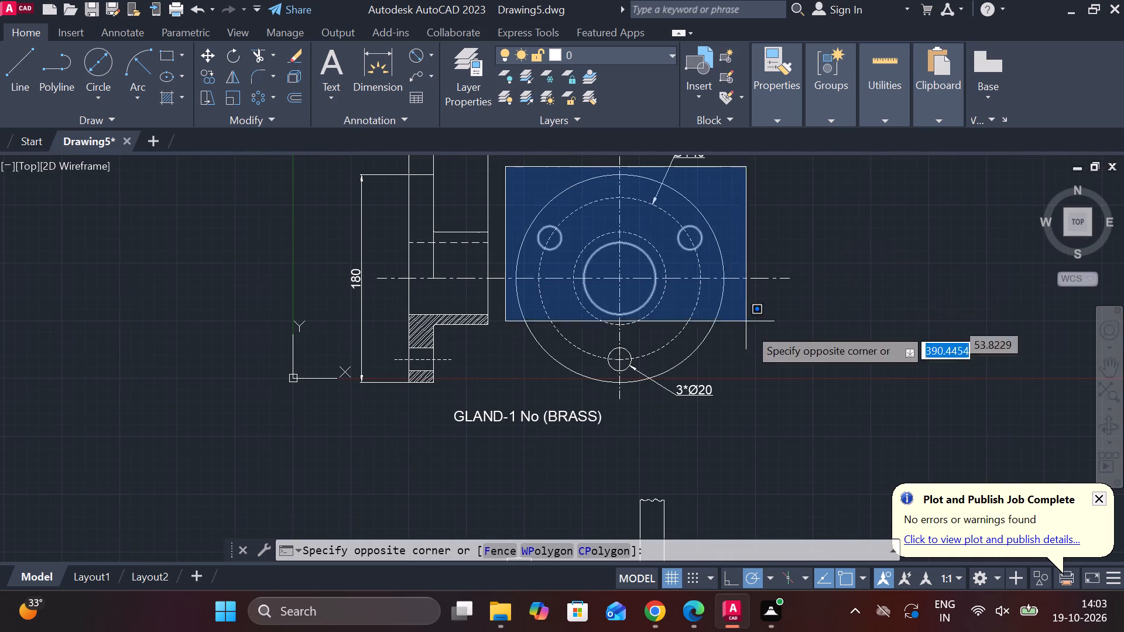
left_click(756, 395)
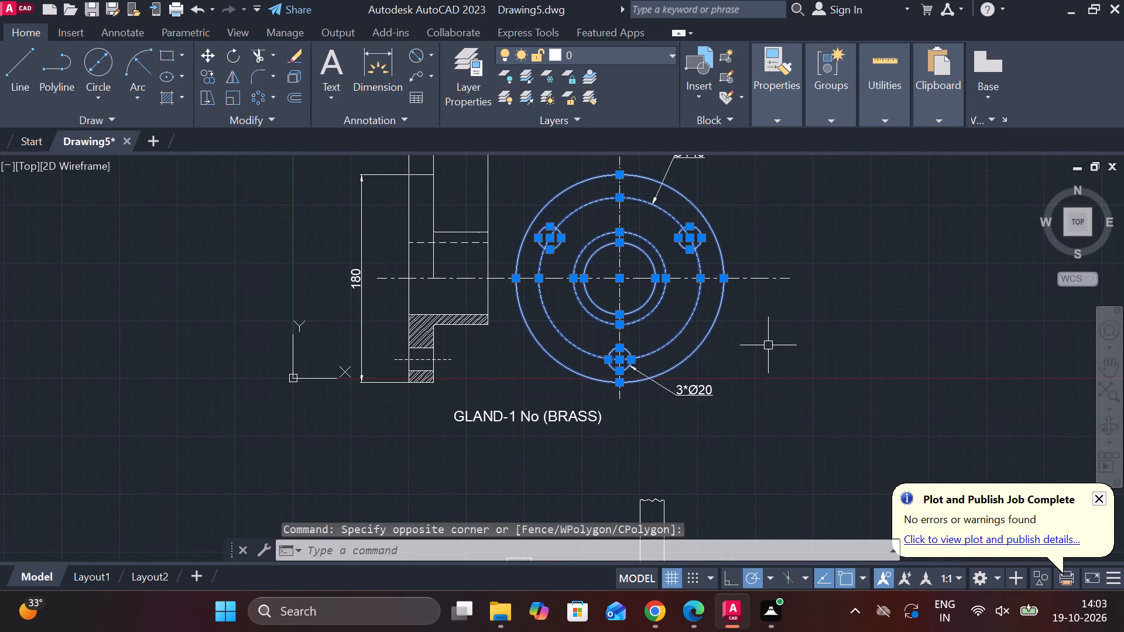
type("CO")
key("Return")
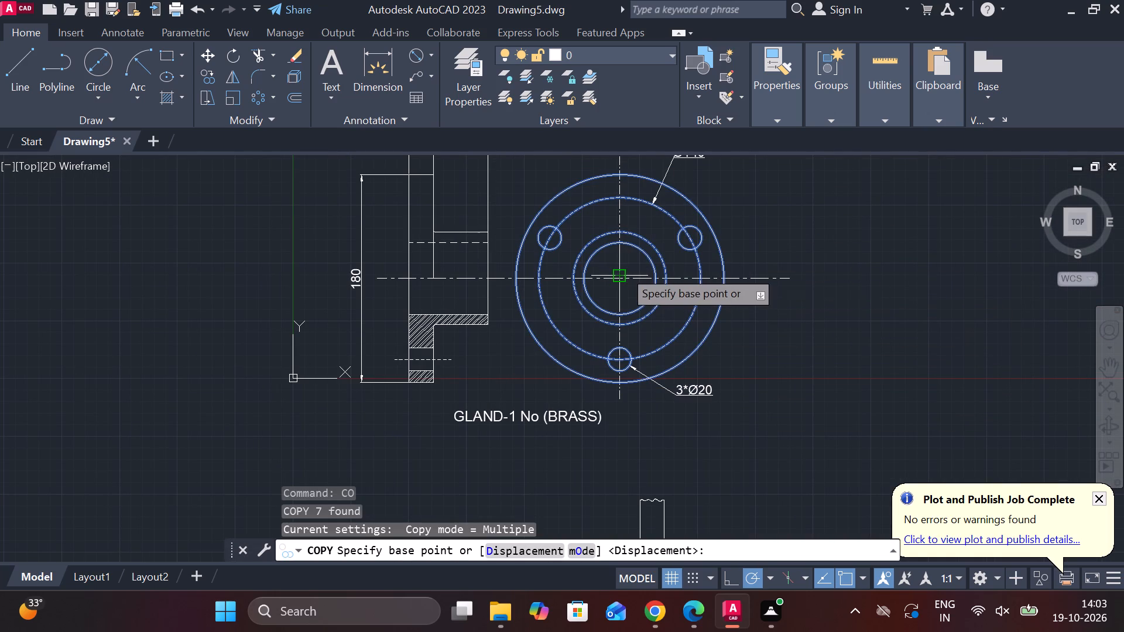
left_click(623, 270)
scroll(656, 270, "down", 2)
middle_click_drag(706, 319, 640, 241)
scroll(659, 345, "up", 2)
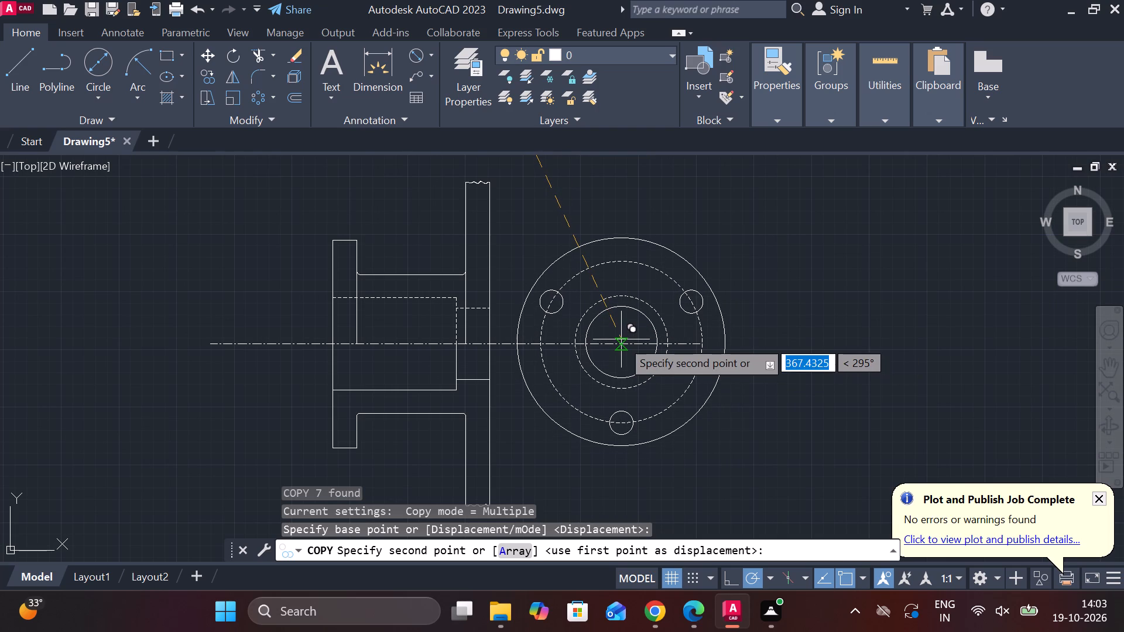
left_click(623, 344)
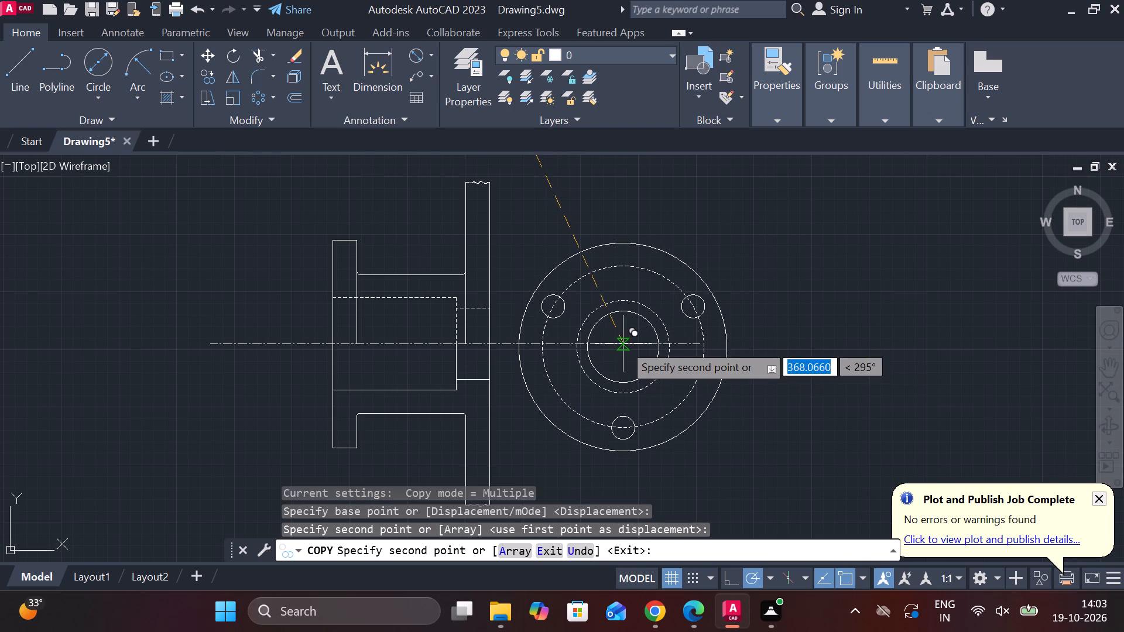
key("Escape")
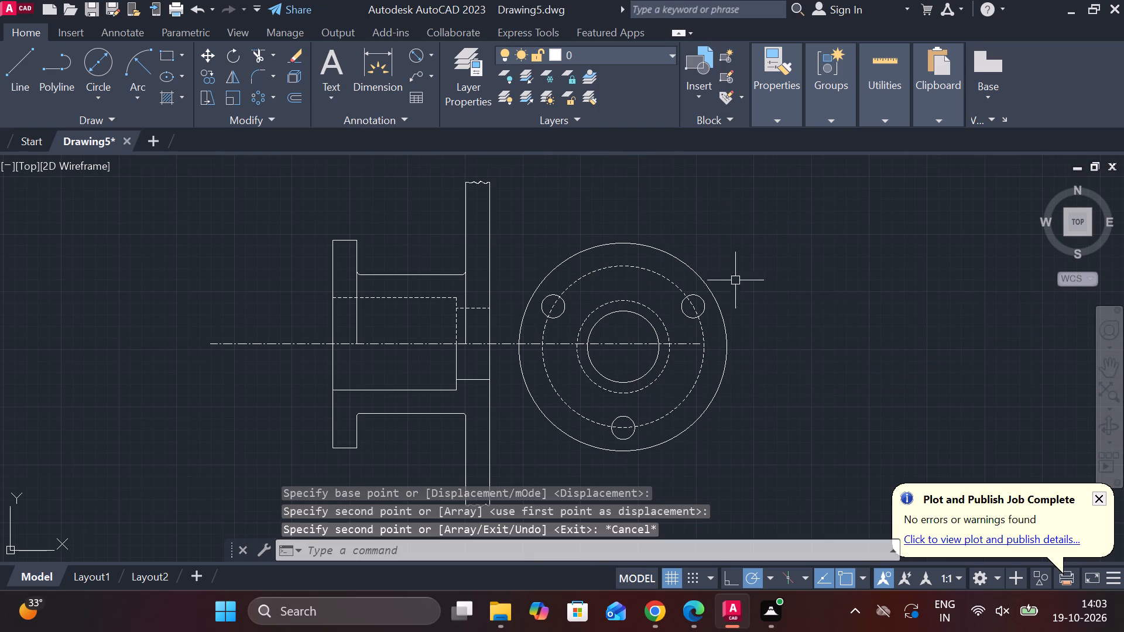
Draw a horizontal projection line about 330 units long from the smaller flange's top inner corner across the top of the front view.
key("l")
key("Return")
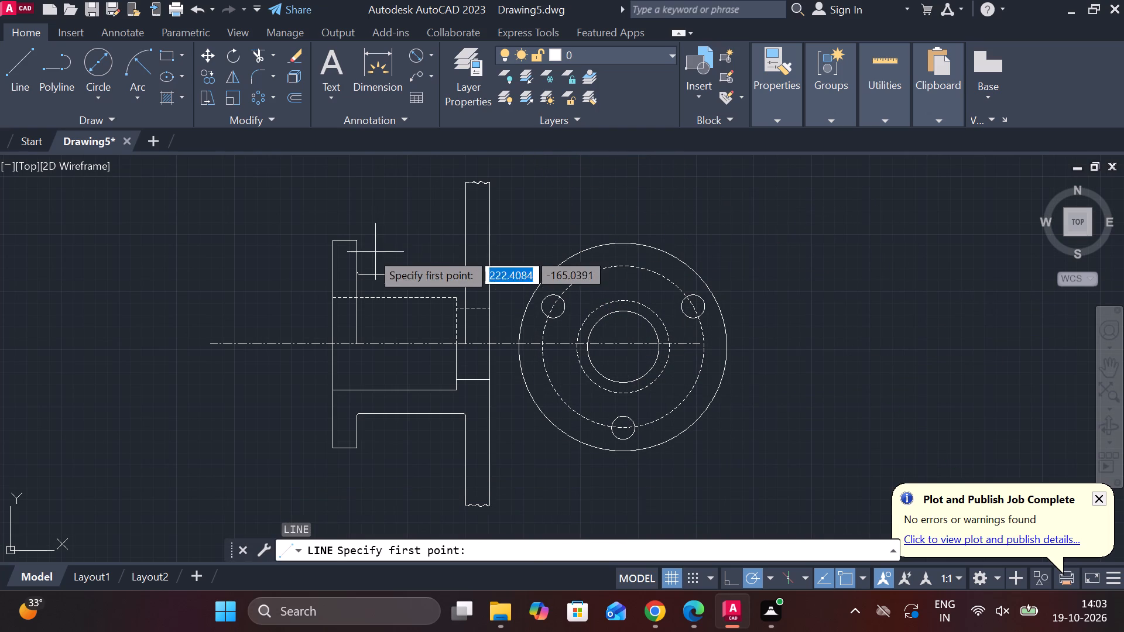
left_click(352, 243)
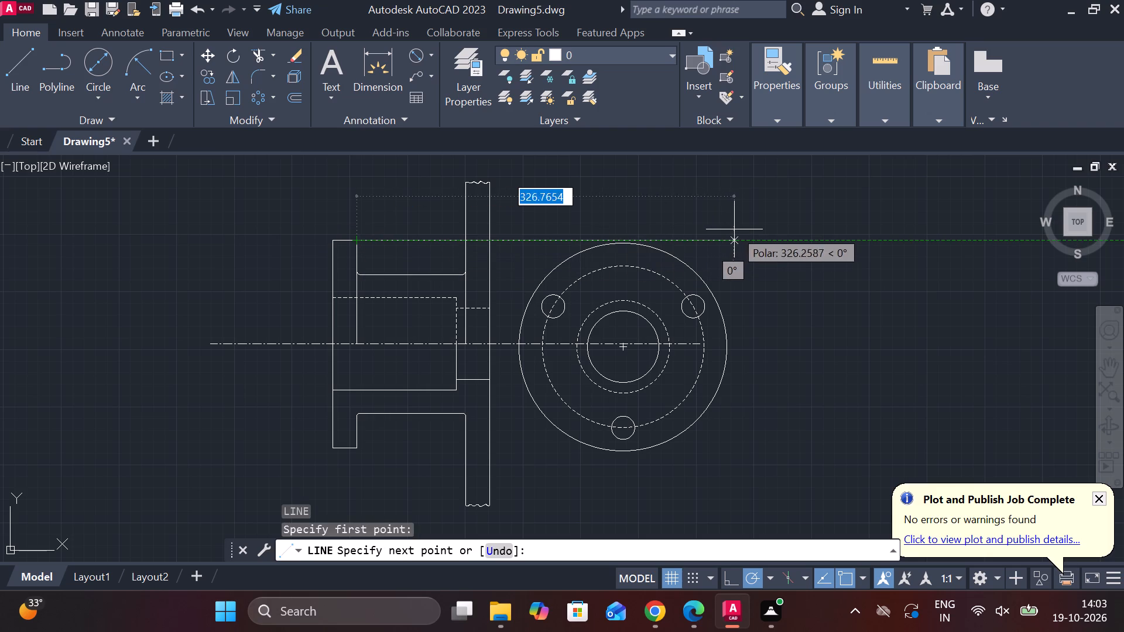
left_click(739, 229)
key("Escape")
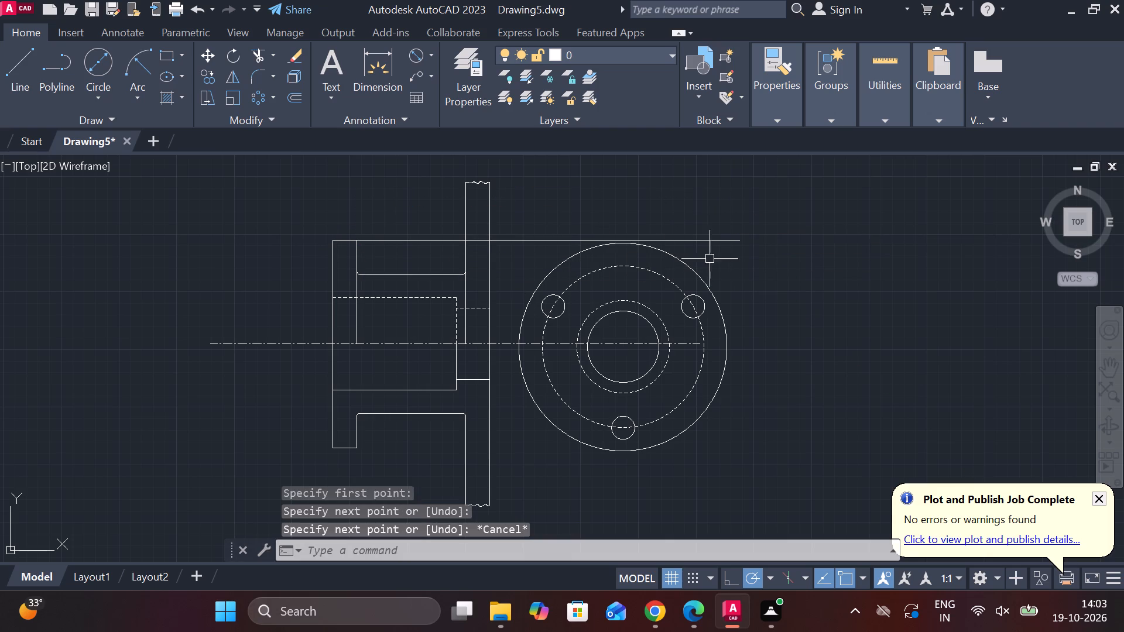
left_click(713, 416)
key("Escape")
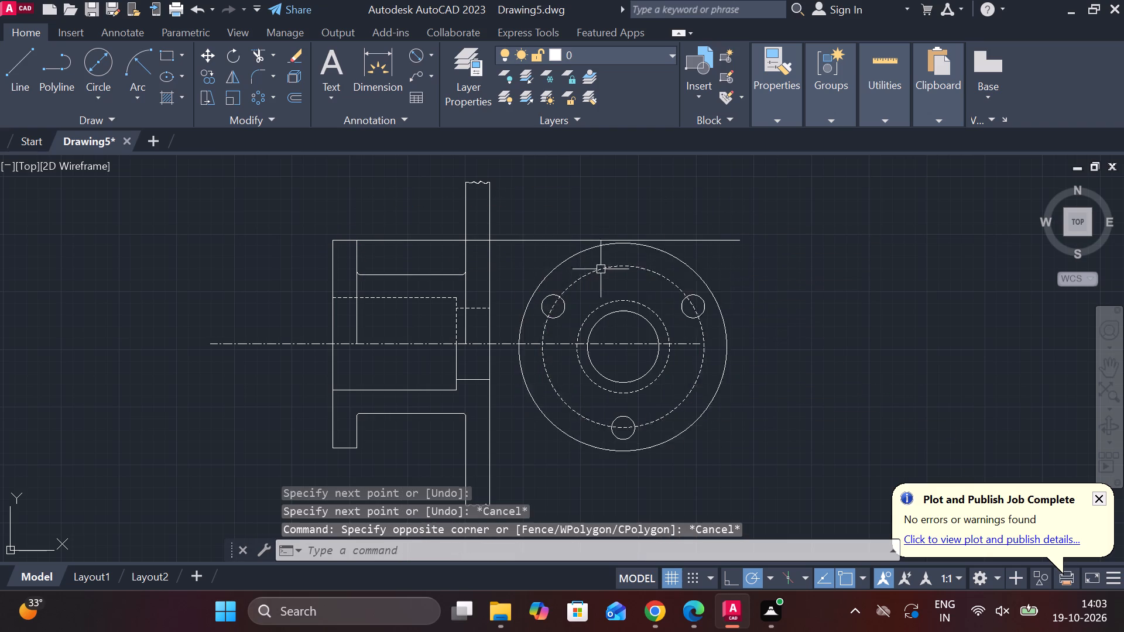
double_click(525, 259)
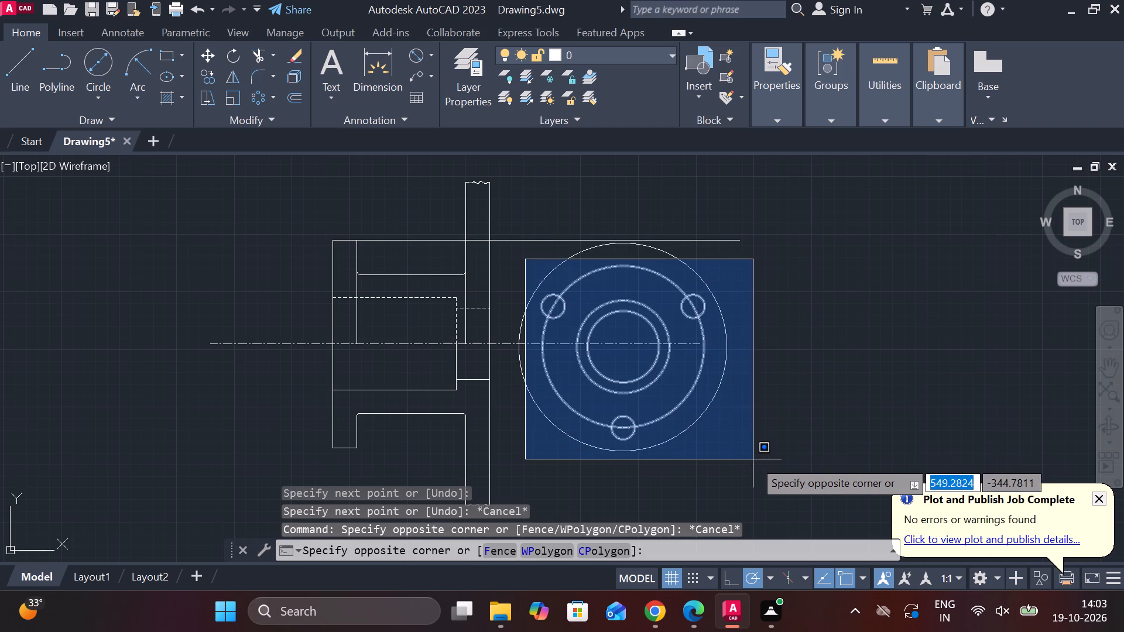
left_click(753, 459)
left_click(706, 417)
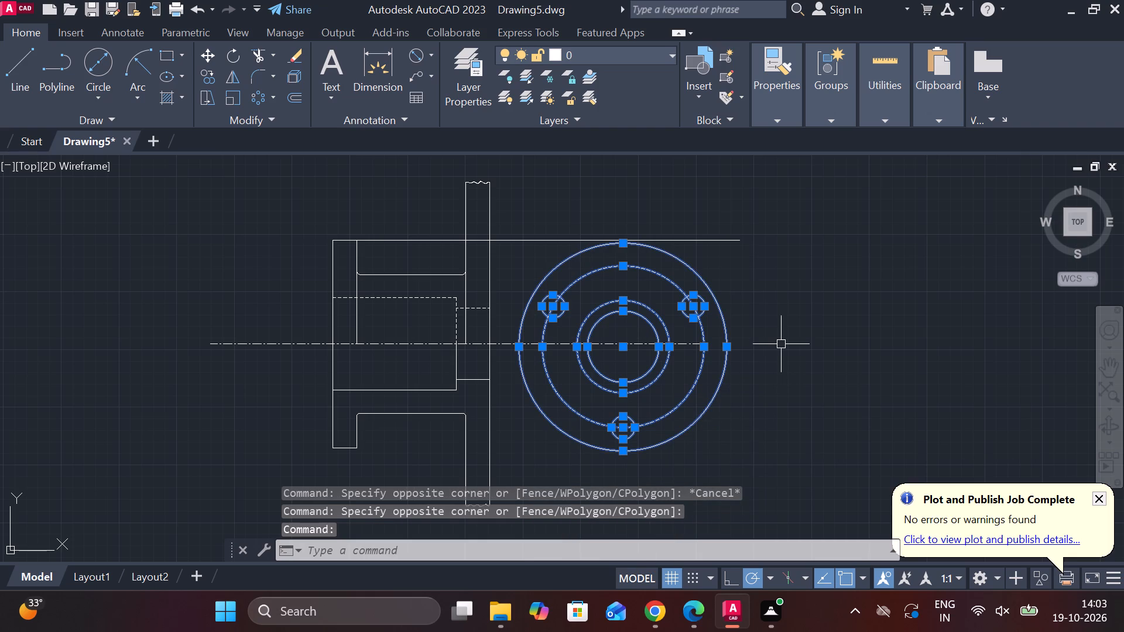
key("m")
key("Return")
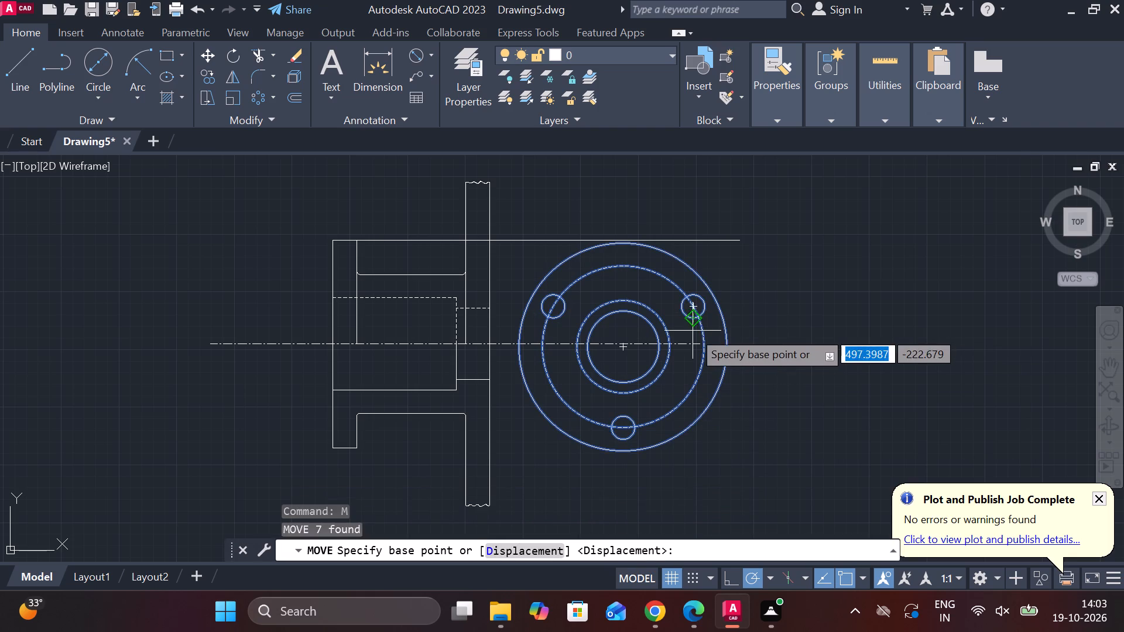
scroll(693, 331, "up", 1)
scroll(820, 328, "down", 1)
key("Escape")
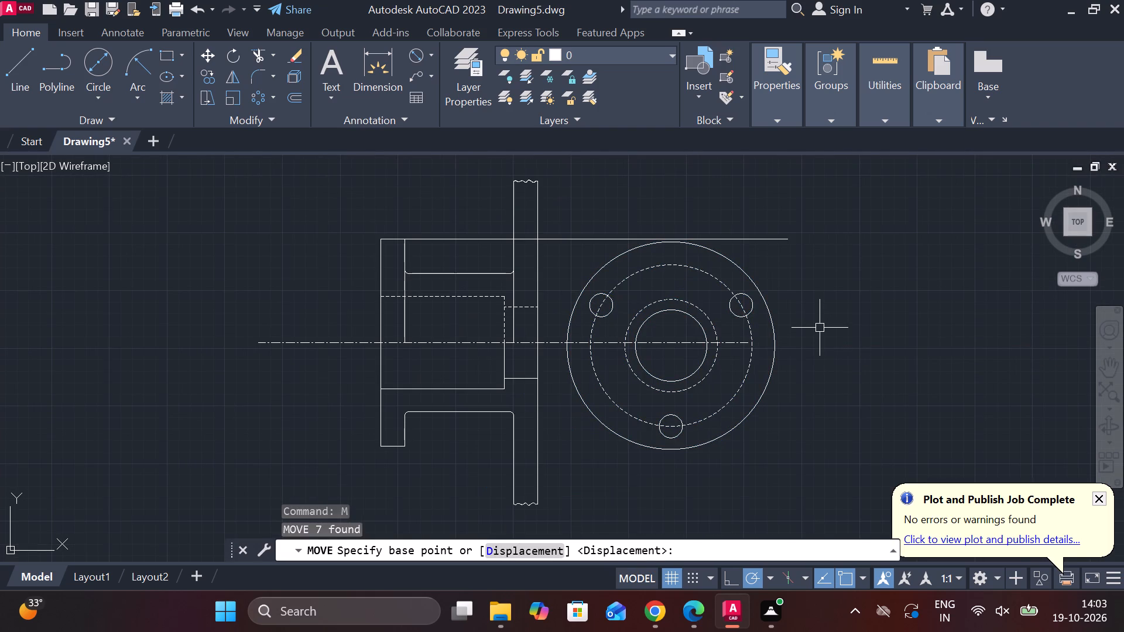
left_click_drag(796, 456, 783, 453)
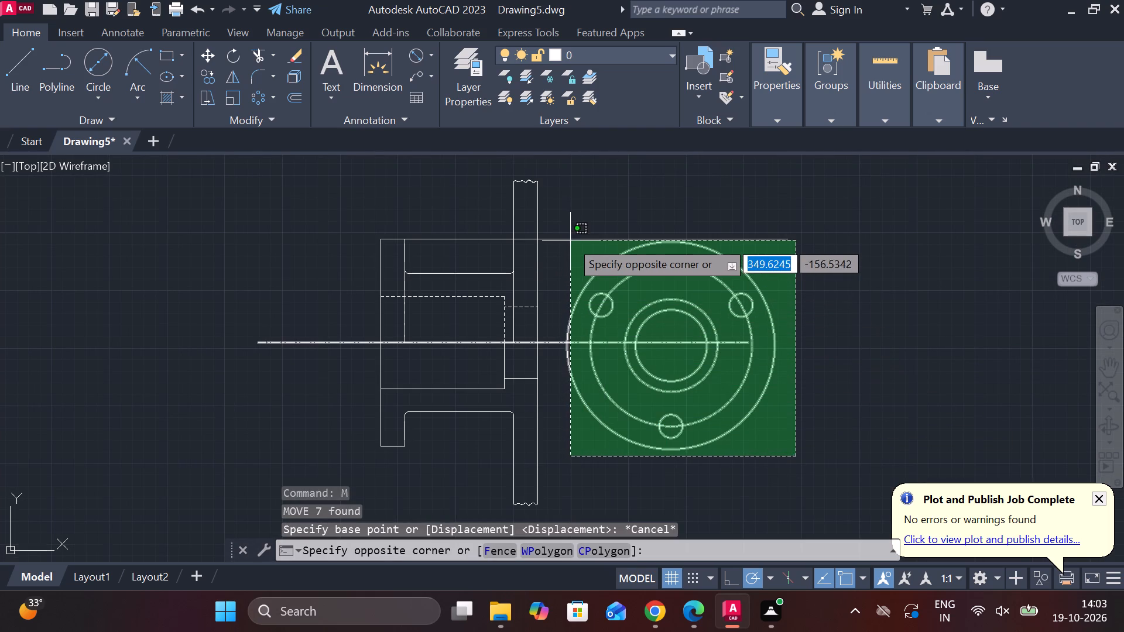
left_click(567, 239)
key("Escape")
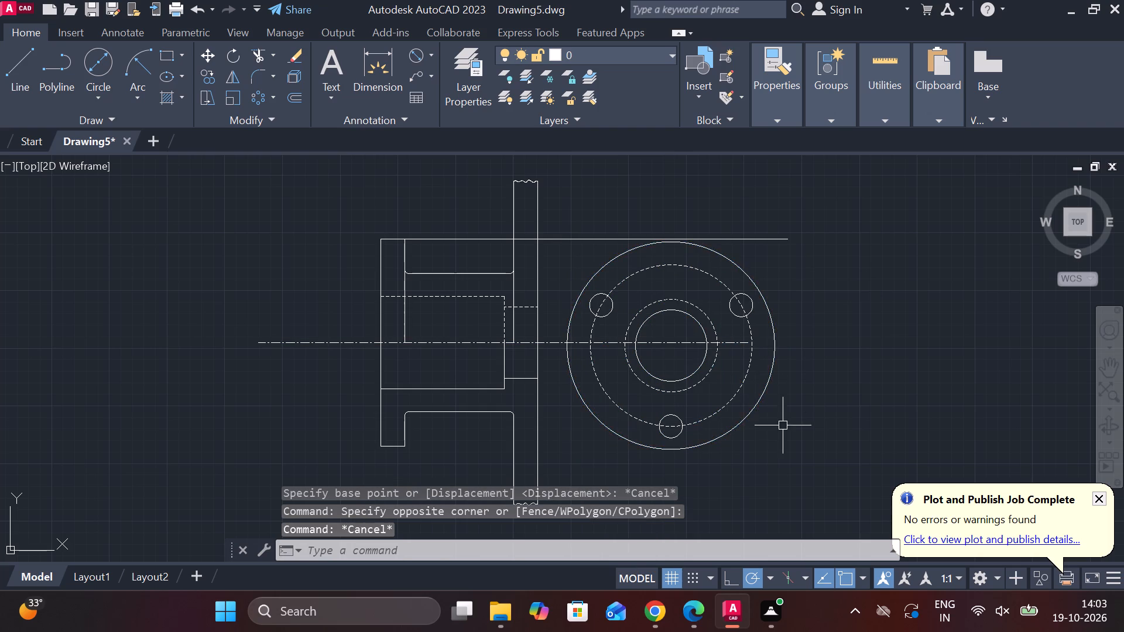
Copy the seven front-view circles, without the centre line, from their common centre to the empty space beyond the front view.
left_click_drag(783, 425, 760, 418)
left_click(589, 263)
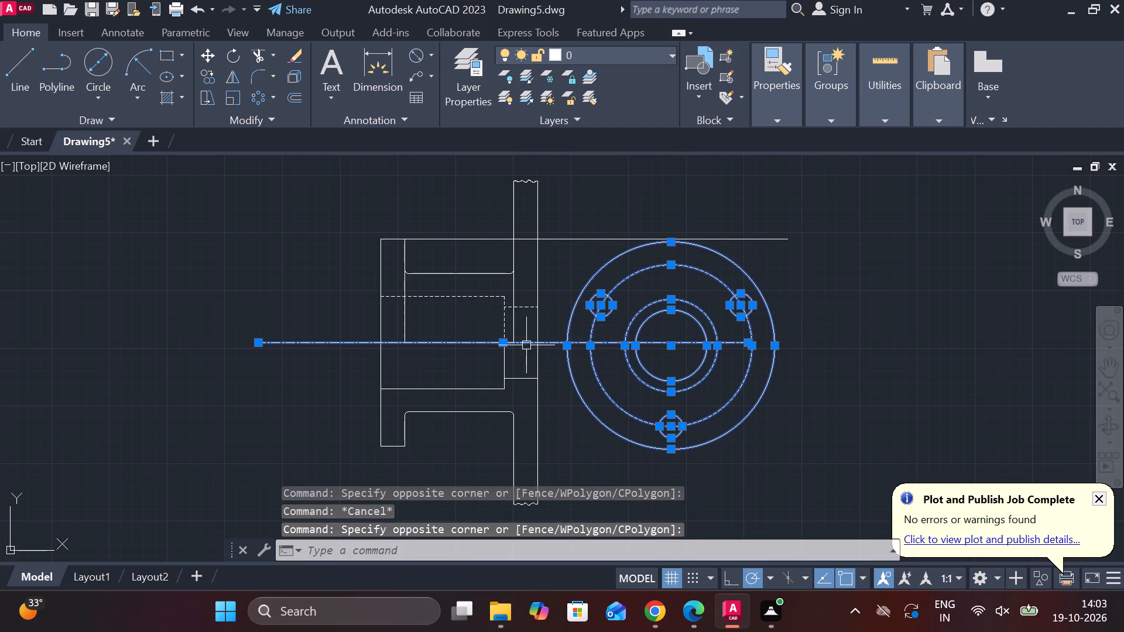
left_click(478, 345, "shift")
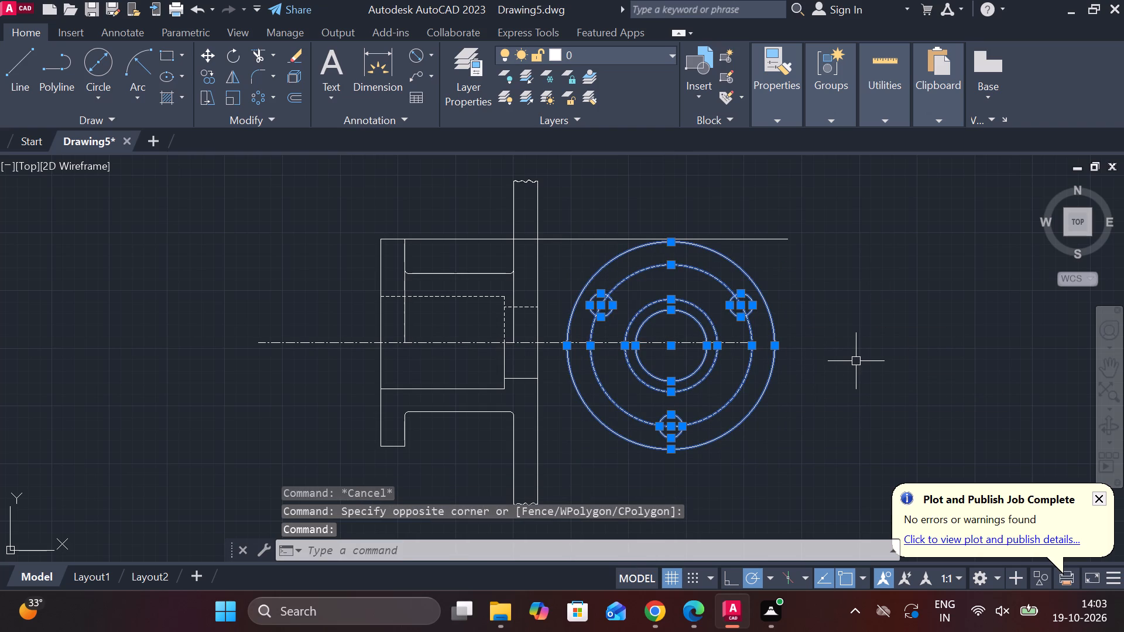
type("CO")
key("Return")
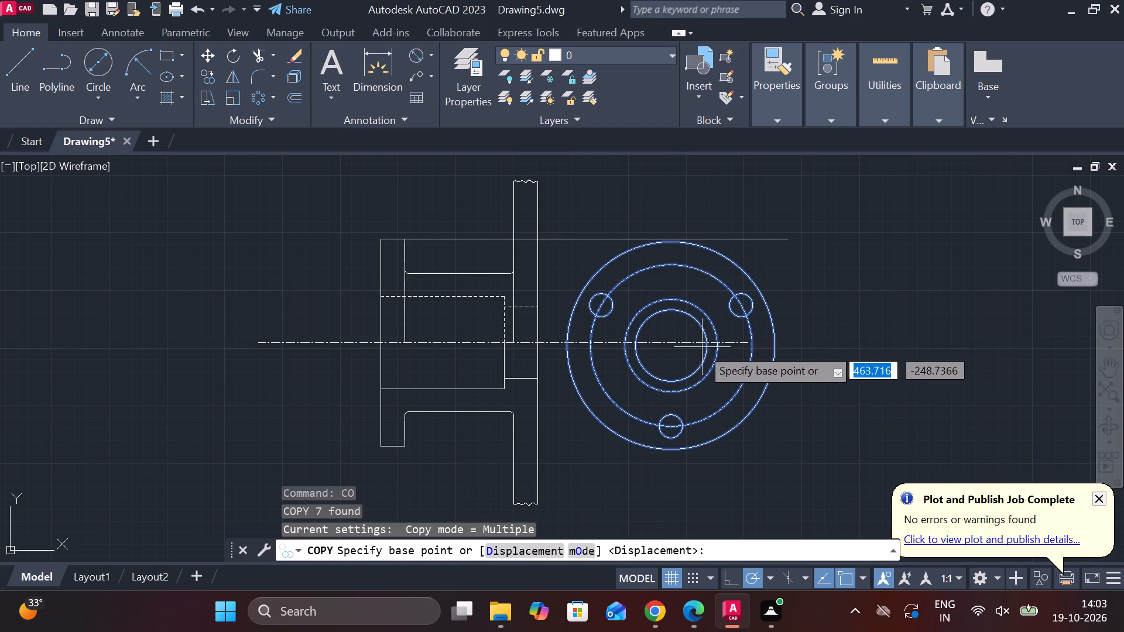
left_click(670, 343)
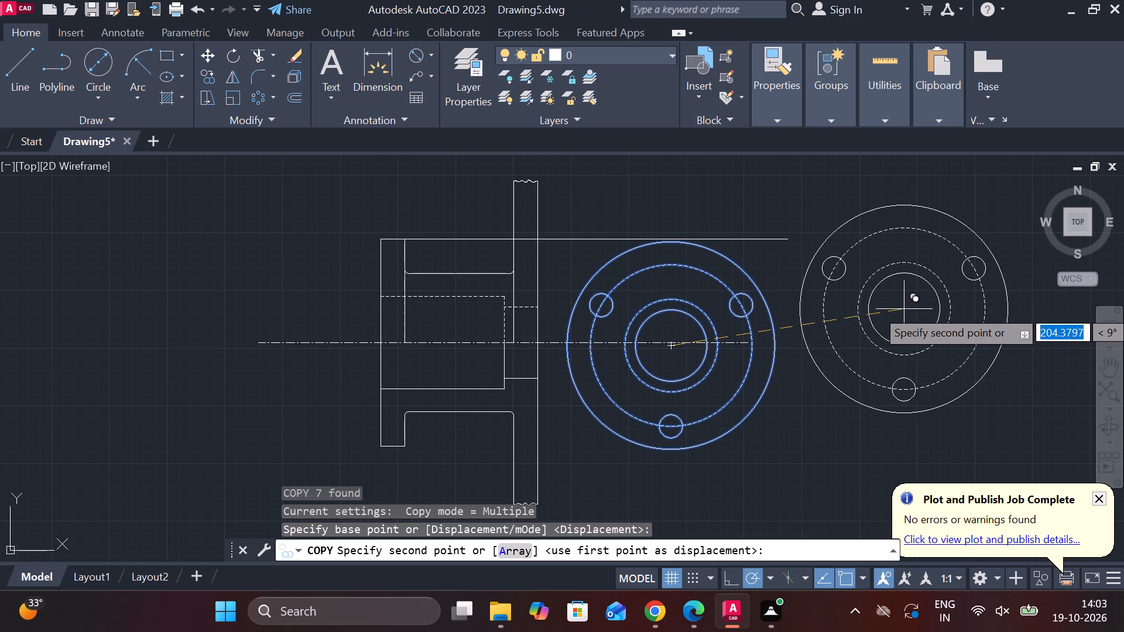
left_click(919, 305)
key("Escape")
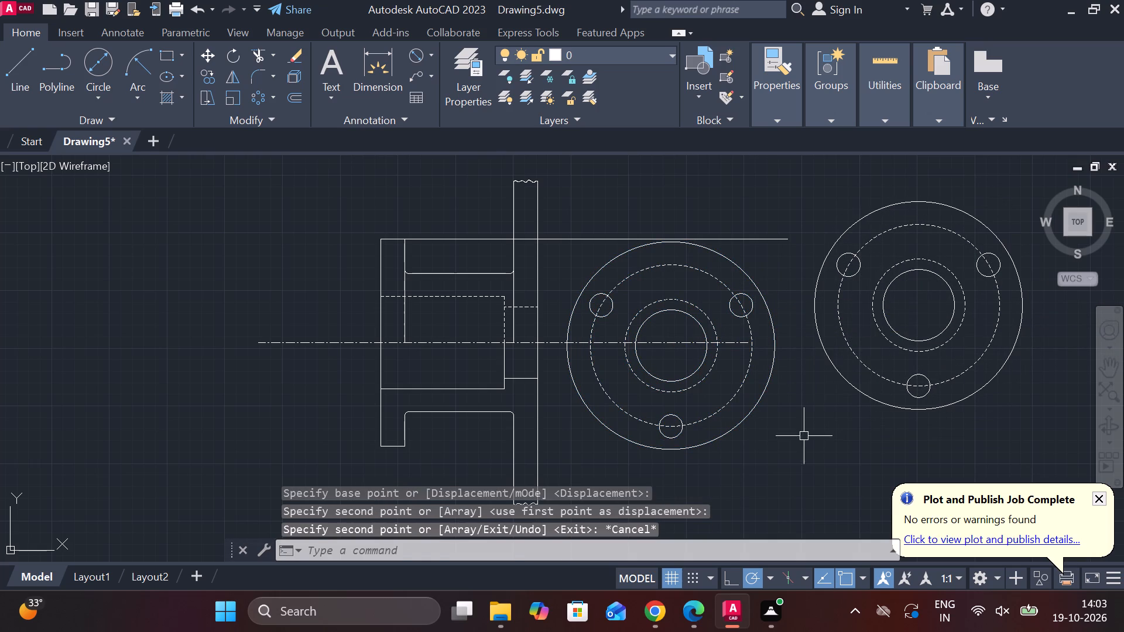
Erase the original seven front-view circles on the centre line, keeping the centre line itself.
left_click_drag(803, 438, 770, 421)
left_click(582, 276)
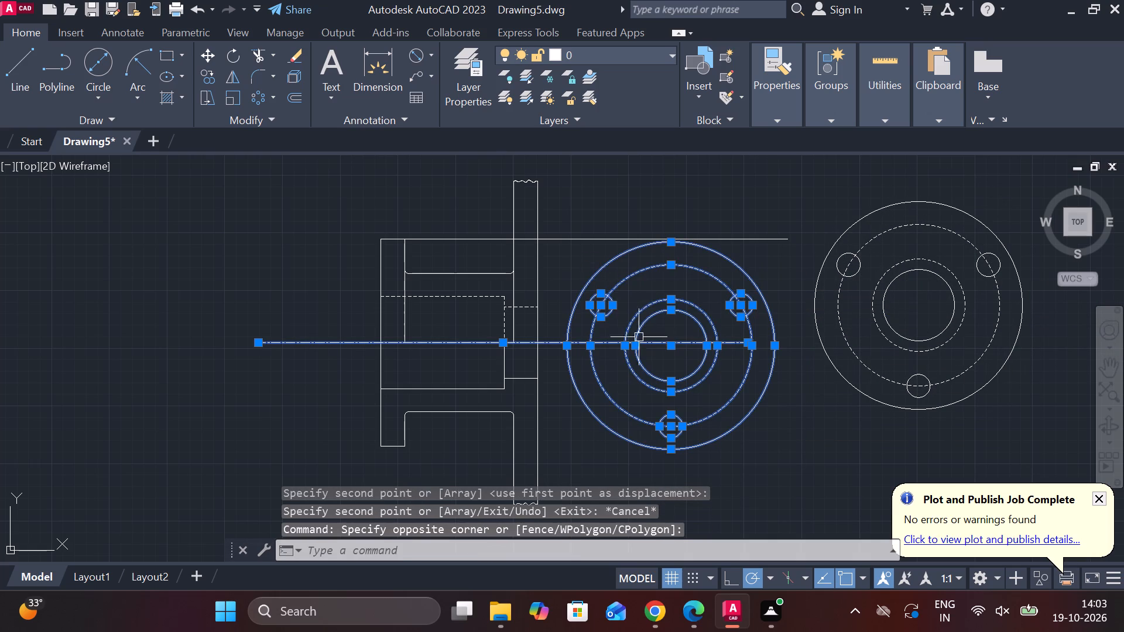
left_click(497, 342, "shift")
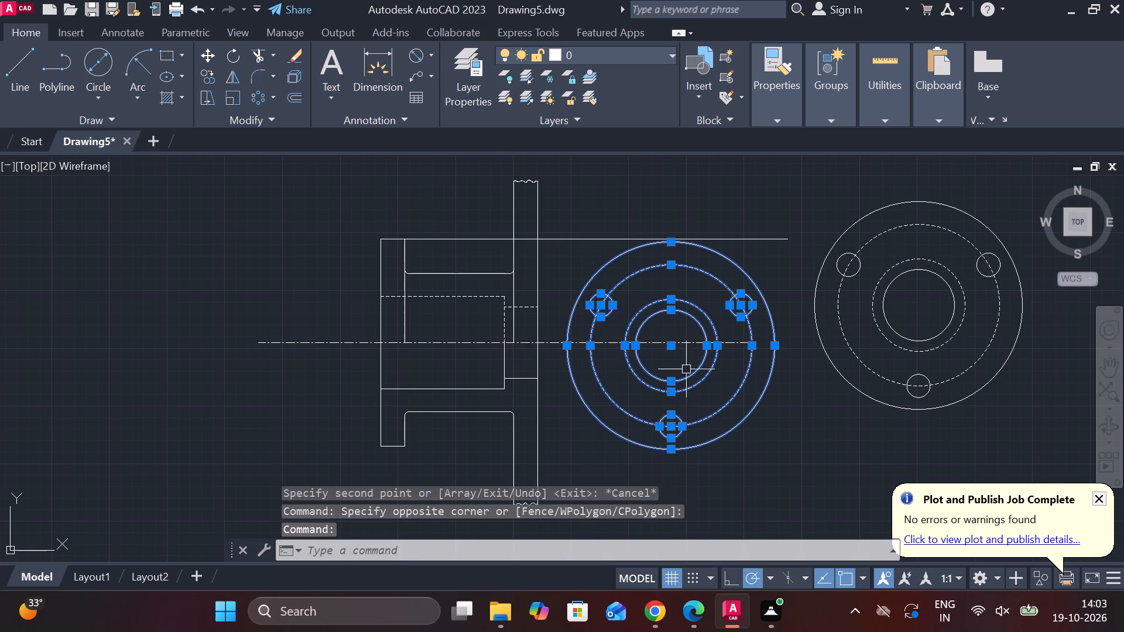
type("E")
key("space")
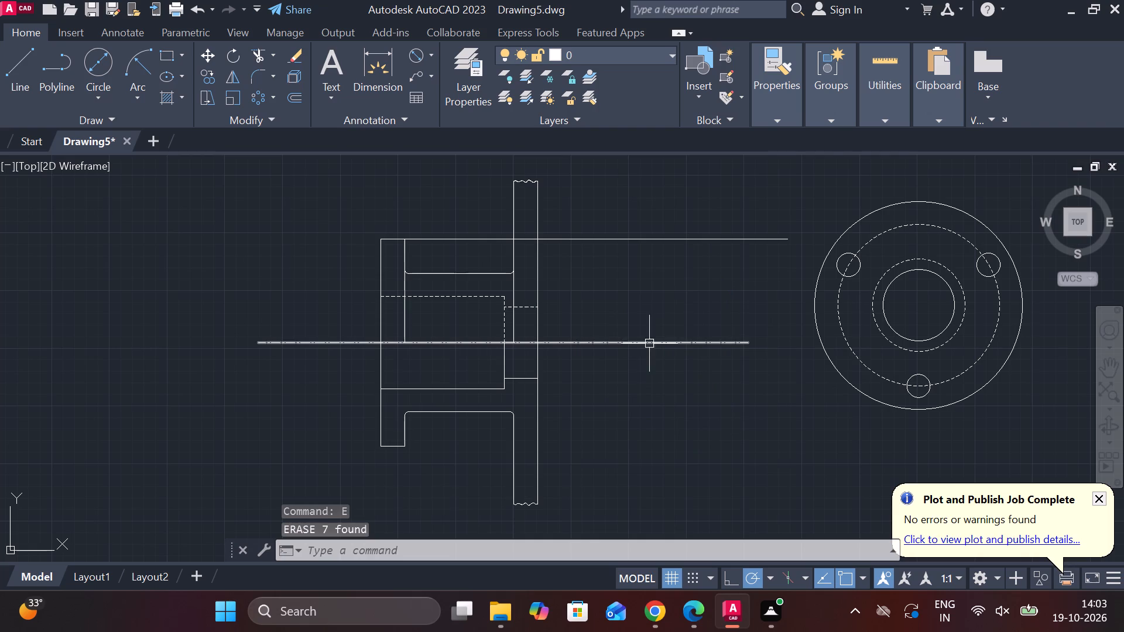
Draw a vertical line about 213 units long from the projection line down across the horizontal centre line.
key("l")
key("Return")
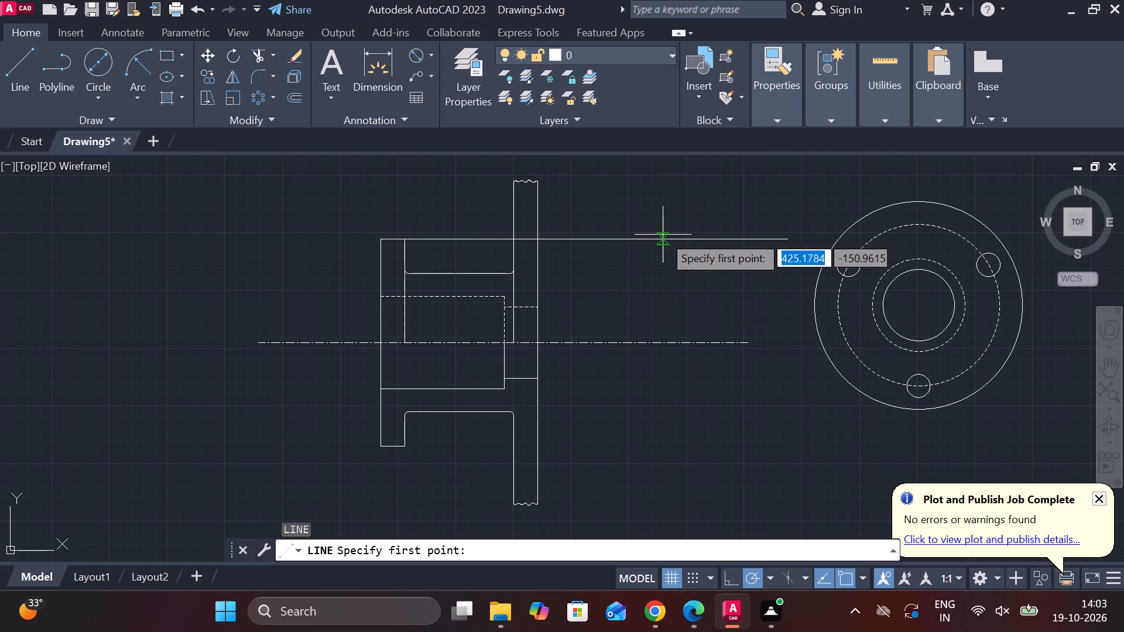
left_click(663, 235)
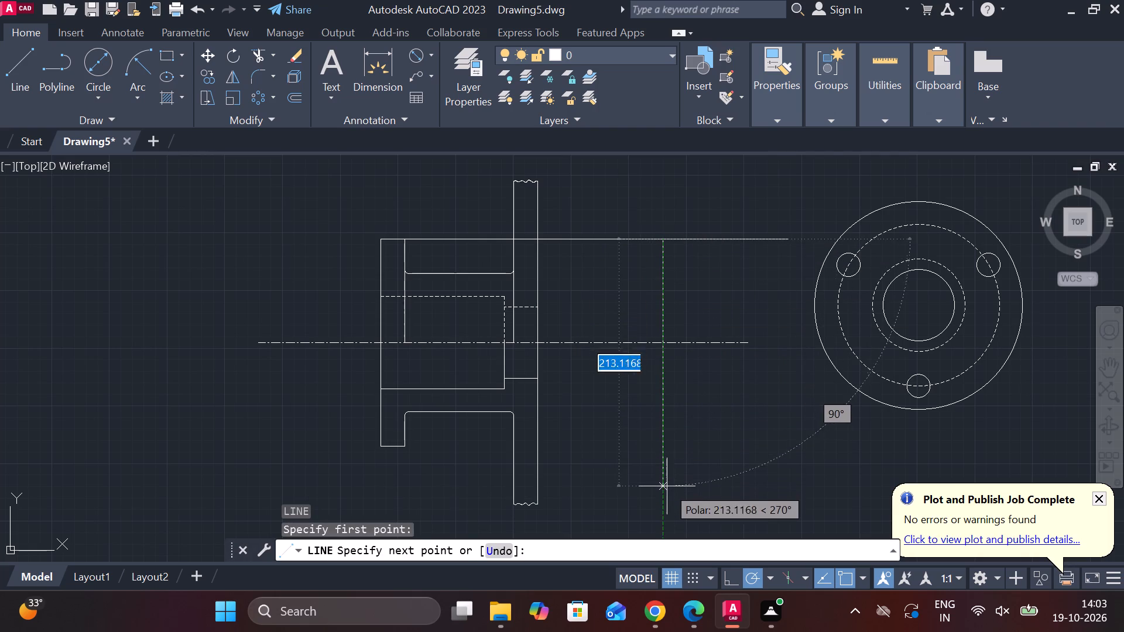
left_click(667, 487)
key("Escape")
Move the copied front-view circles by their common centre onto the intersection of the vertical line and the horizontal centre line.
middle_click_drag(824, 383, 721, 379)
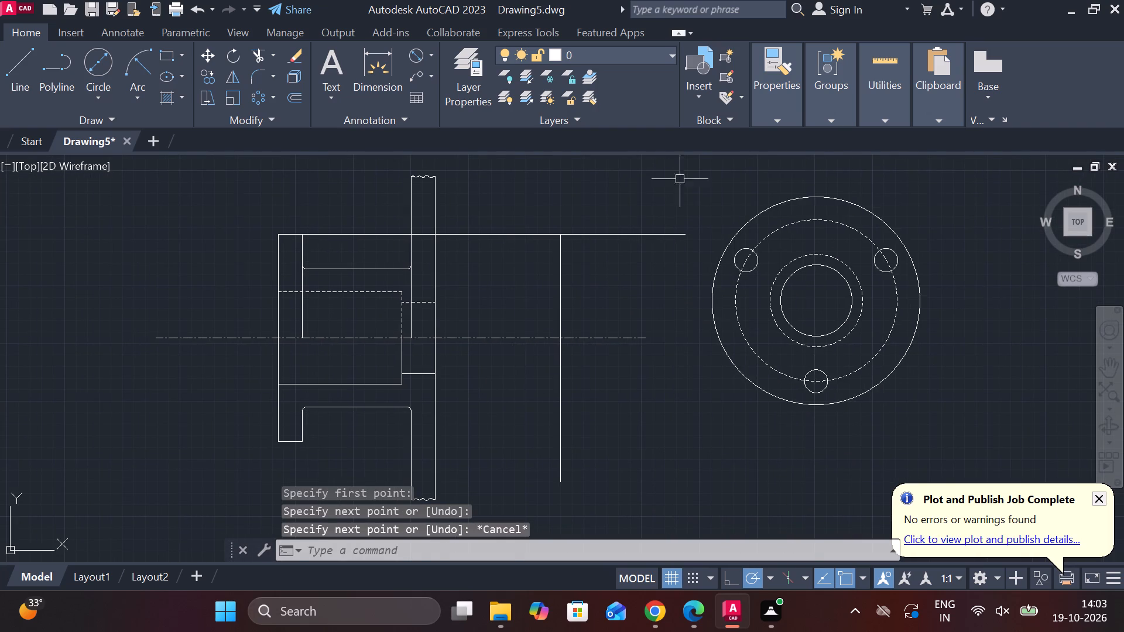
left_click_drag(667, 160, 674, 161)
left_click(975, 440)
key("m")
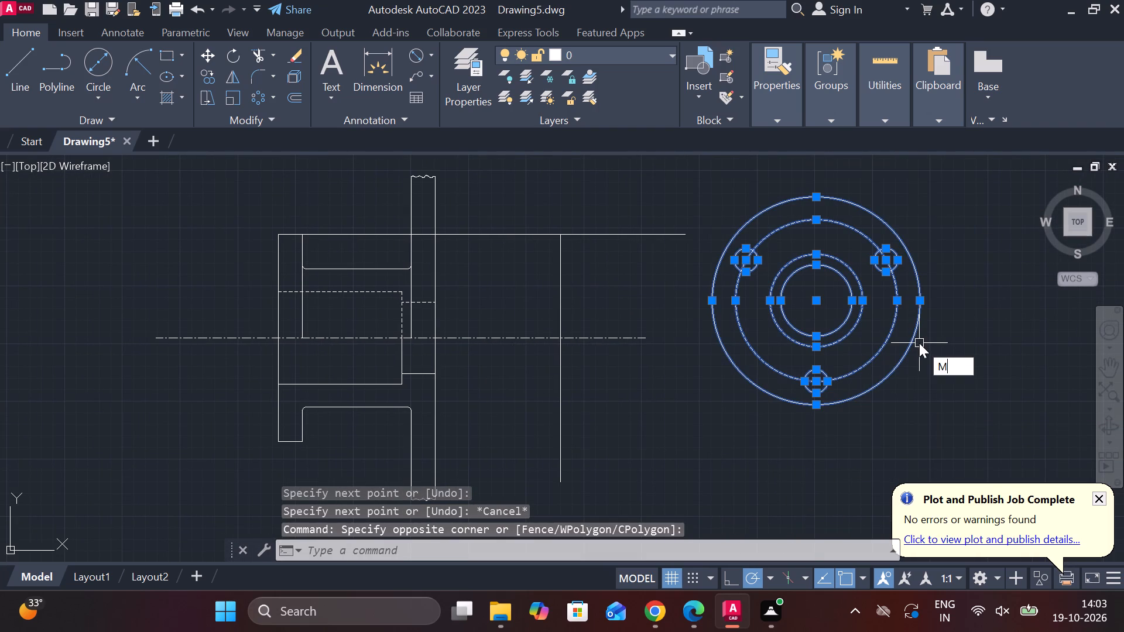
key("Return")
scroll(820, 294, "up", 1)
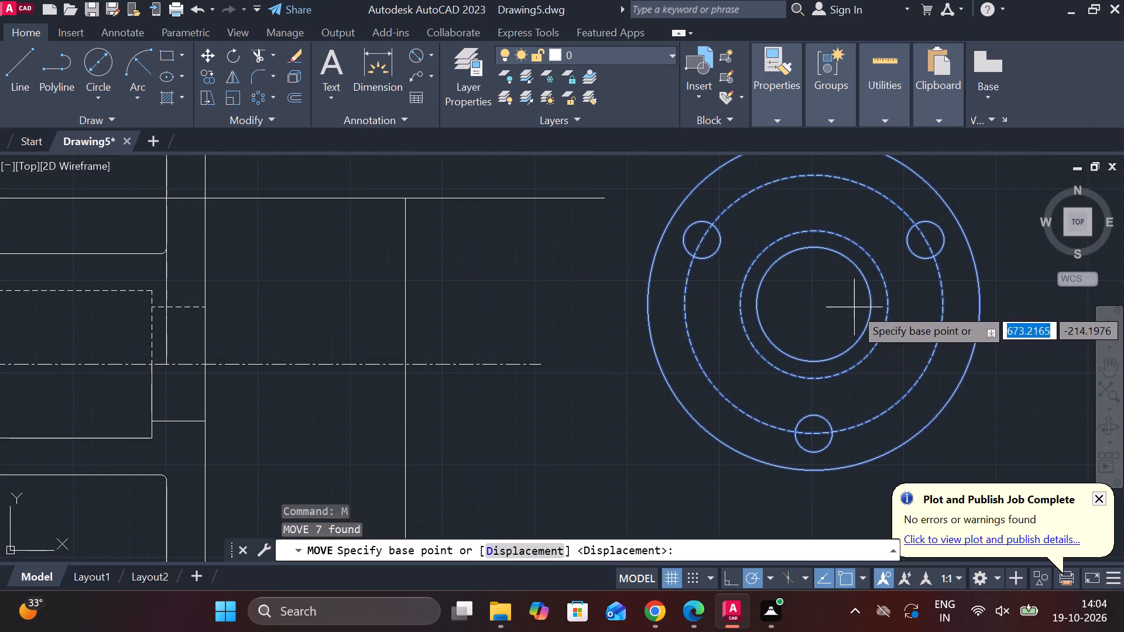
left_click(813, 307)
middle_click_drag(590, 367, 707, 333)
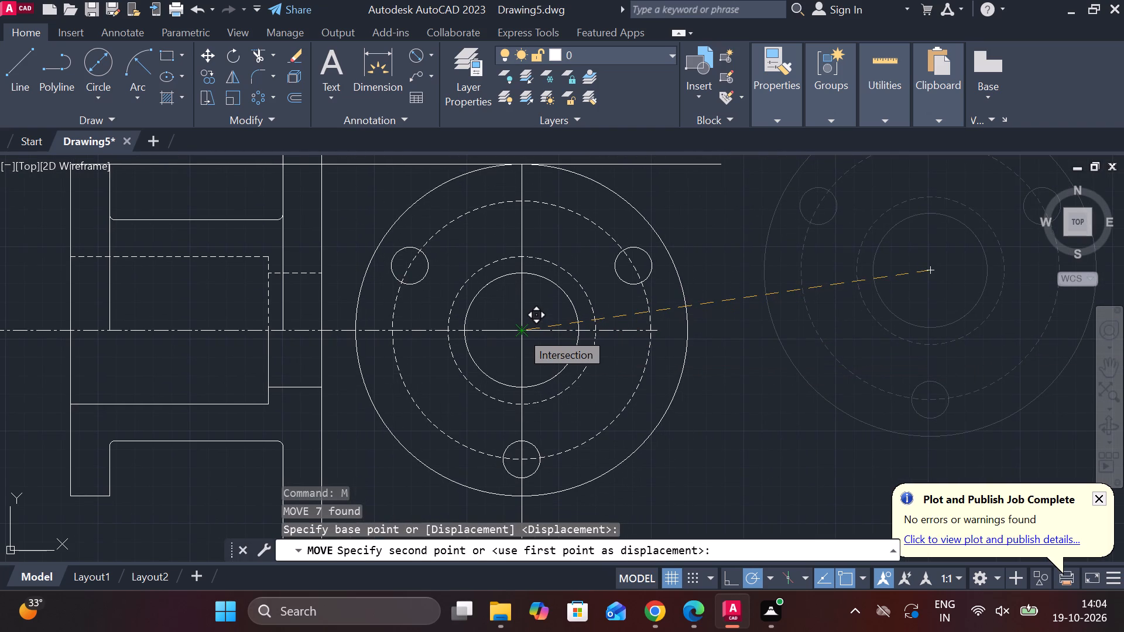
left_click(520, 331)
scroll(712, 310, "down", 1)
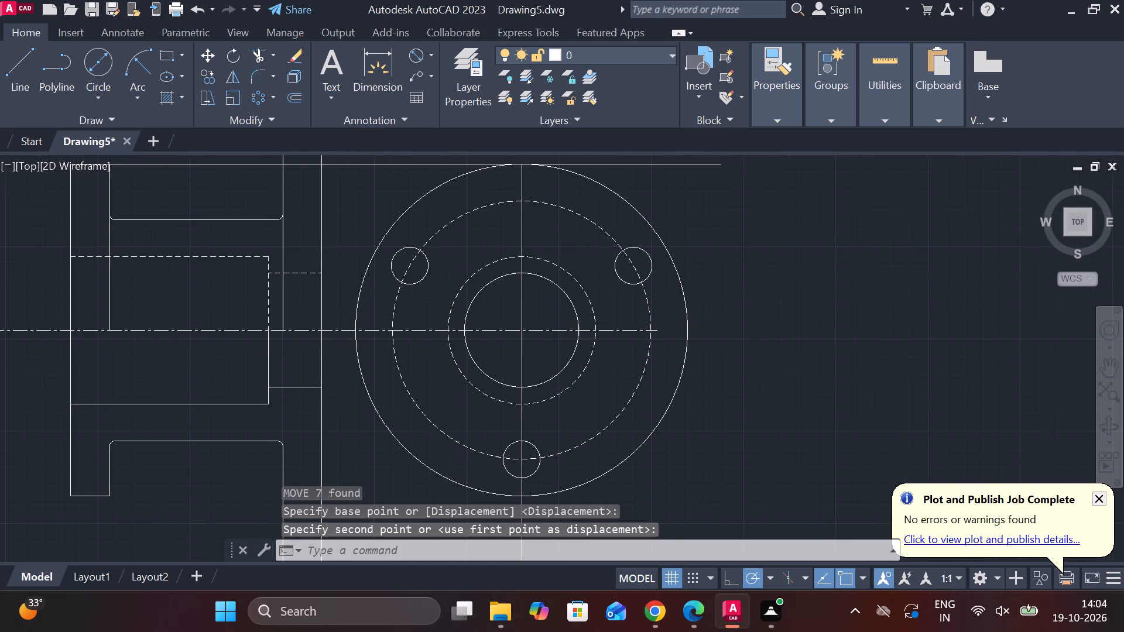
key("Escape")
Erase the horizontal projection line running from the smaller flange over the front view.
left_click(678, 223)
type("E")
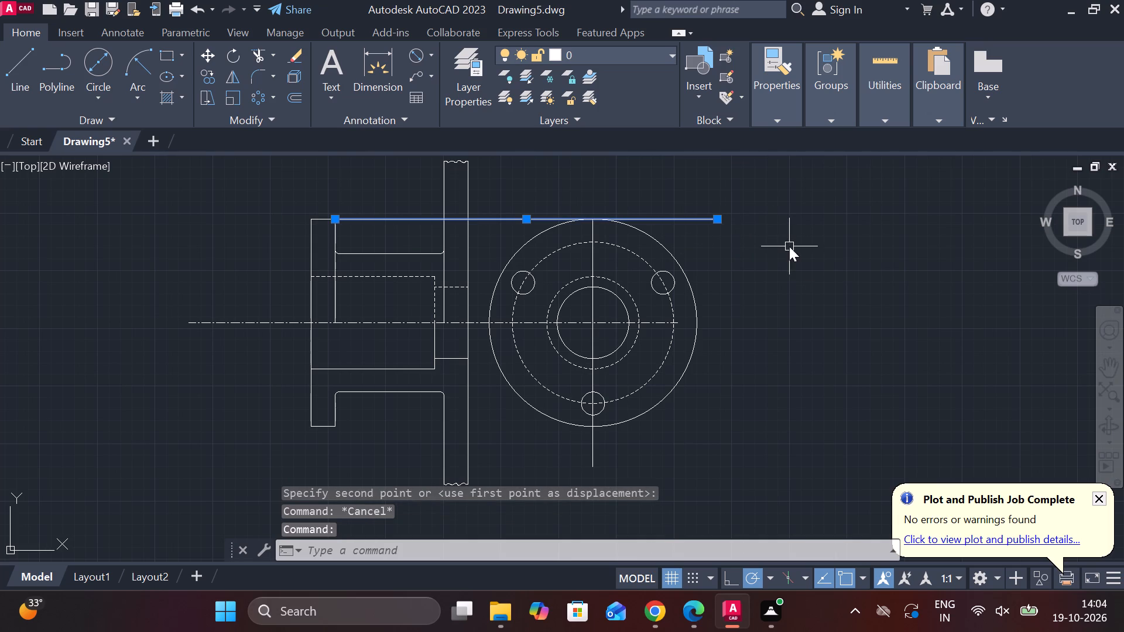
key("space")
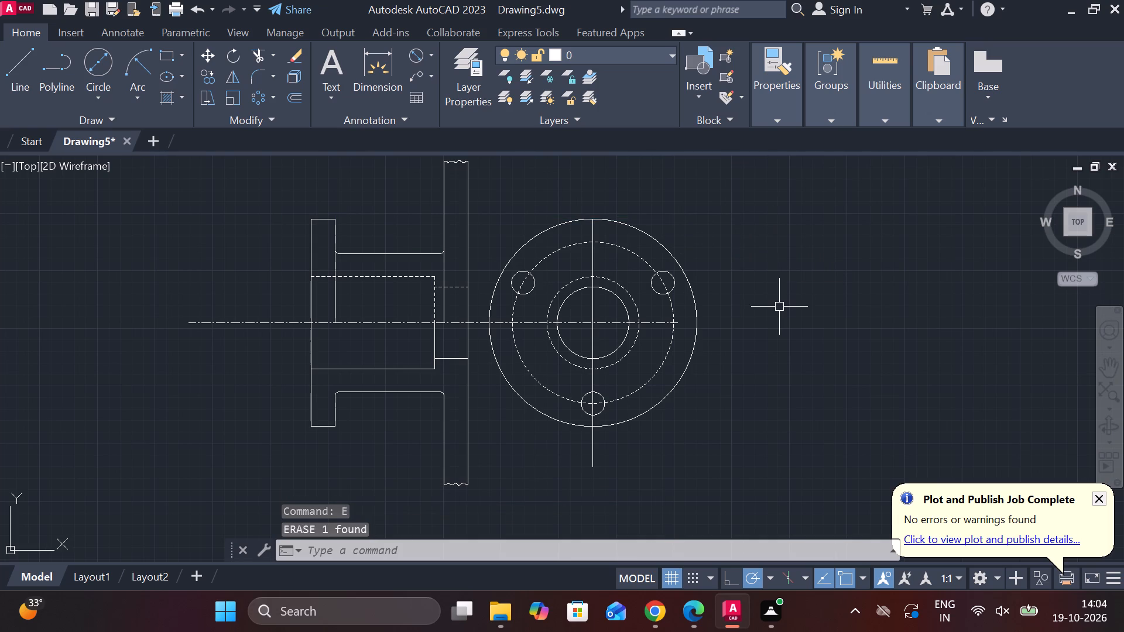
Move the whole side view, including both wavy break lines, along the centre line away from the front view to widen the gap.
scroll(606, 311, "up", 1)
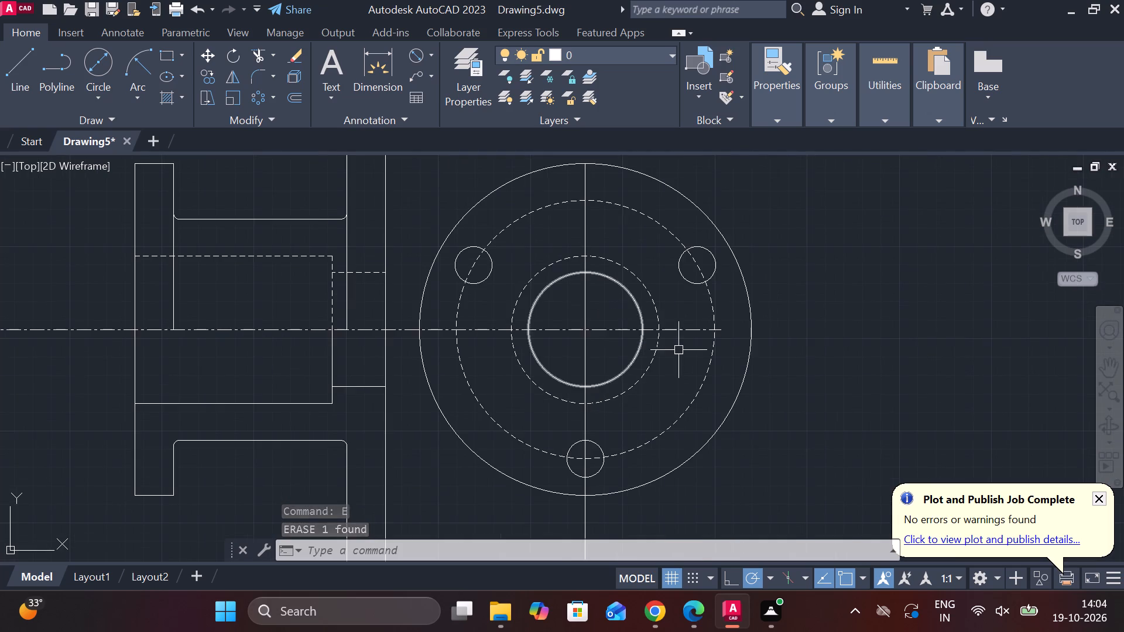
scroll(678, 350, "down", 1)
left_click_drag(299, 176, 311, 175)
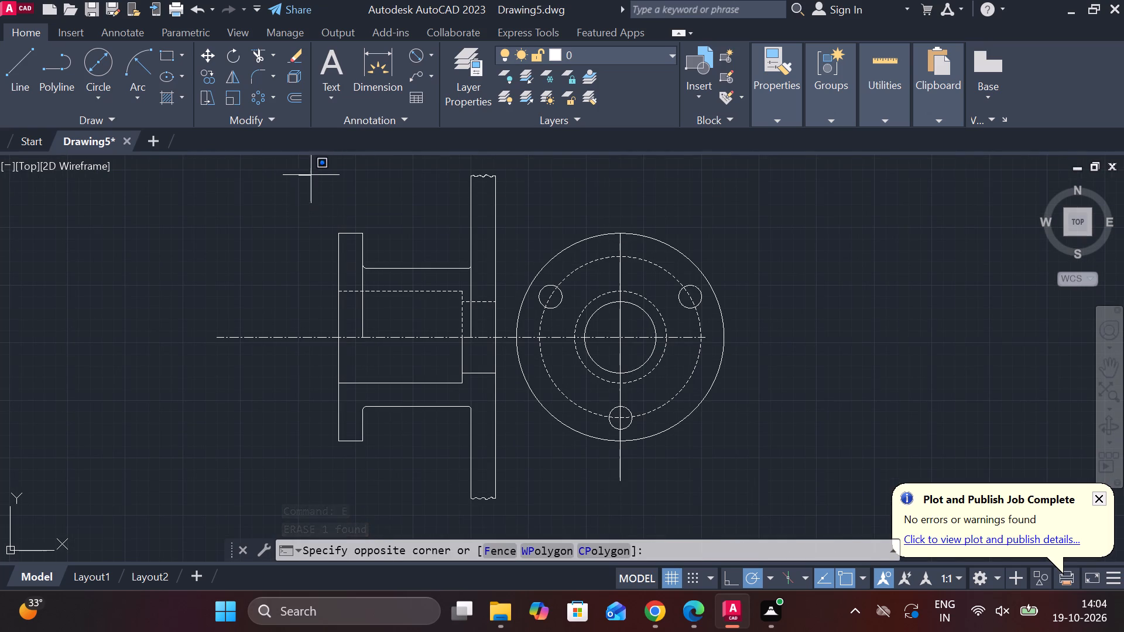
left_click(519, 506)
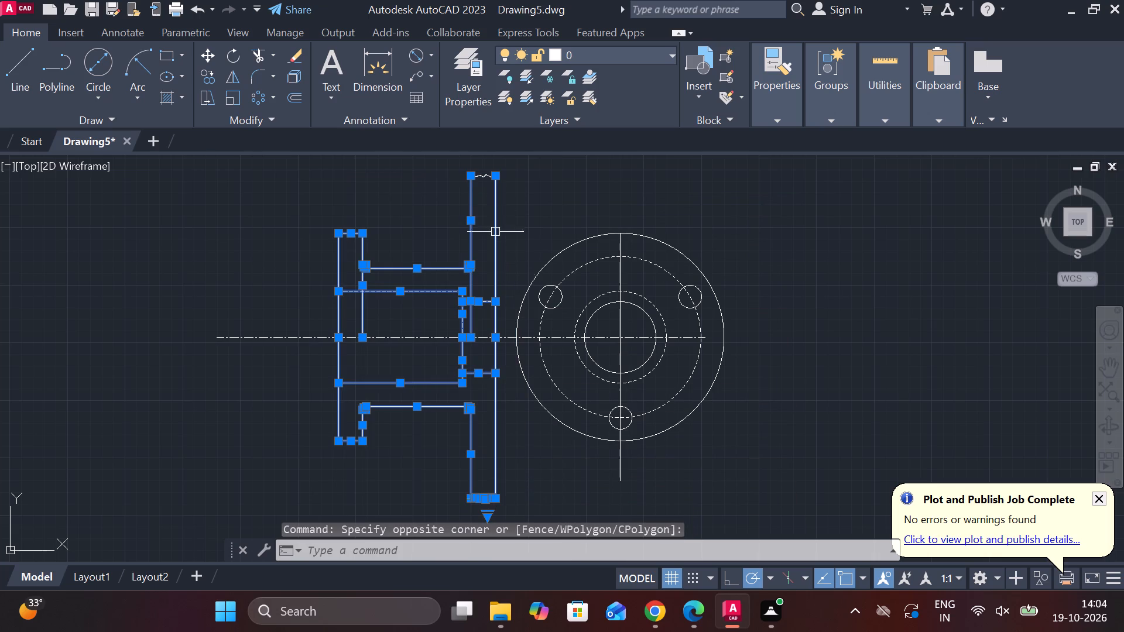
left_click(478, 176)
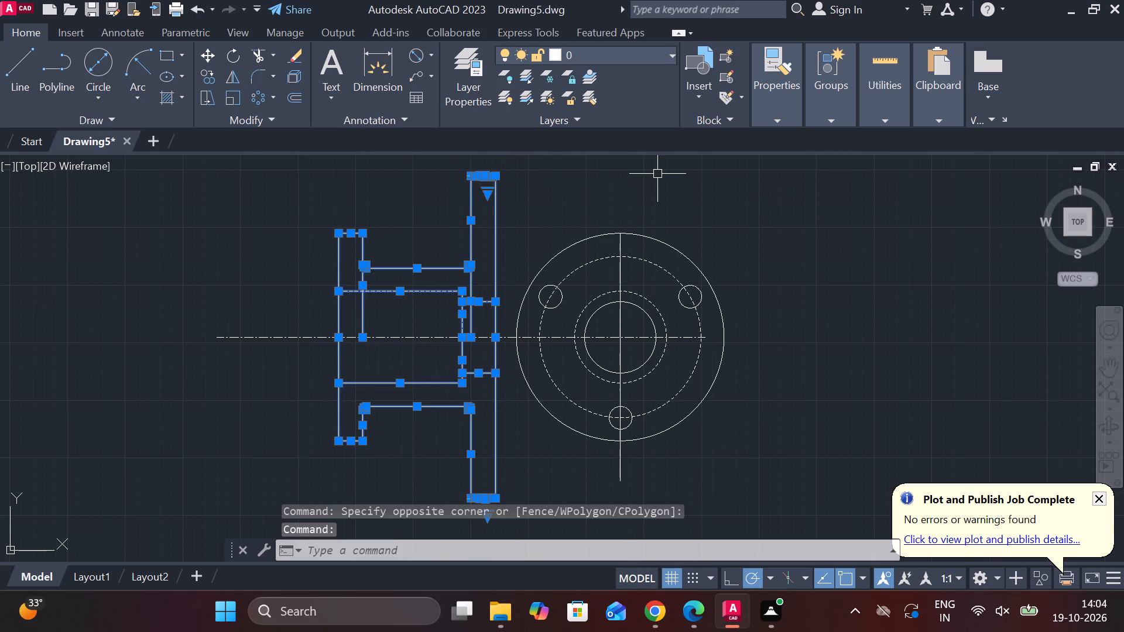
key("m")
key("Return")
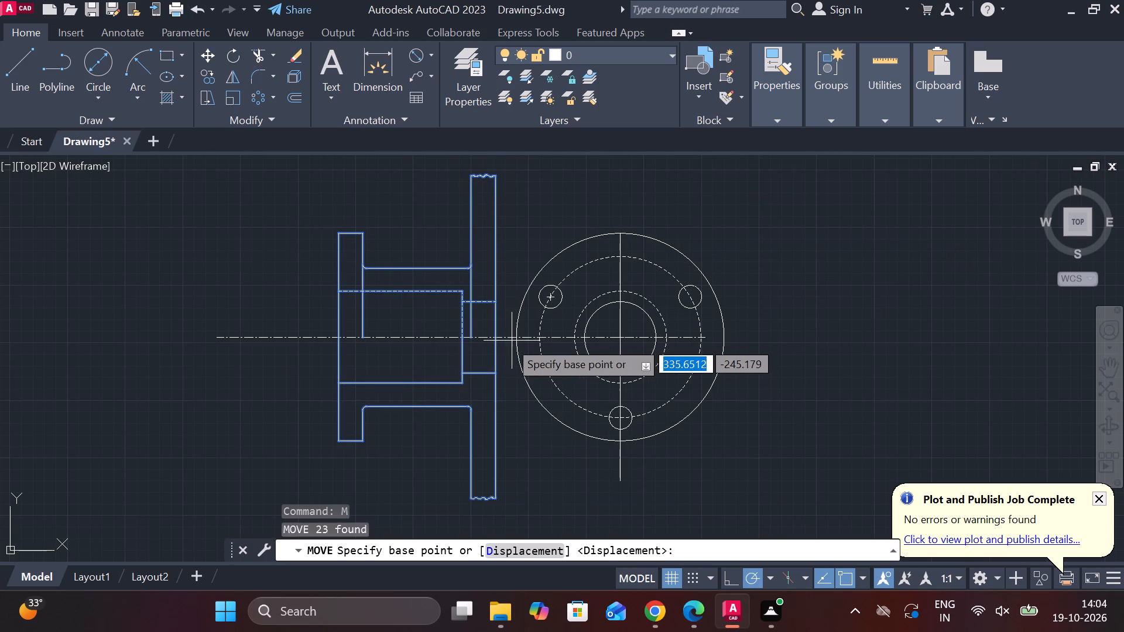
left_click(501, 340)
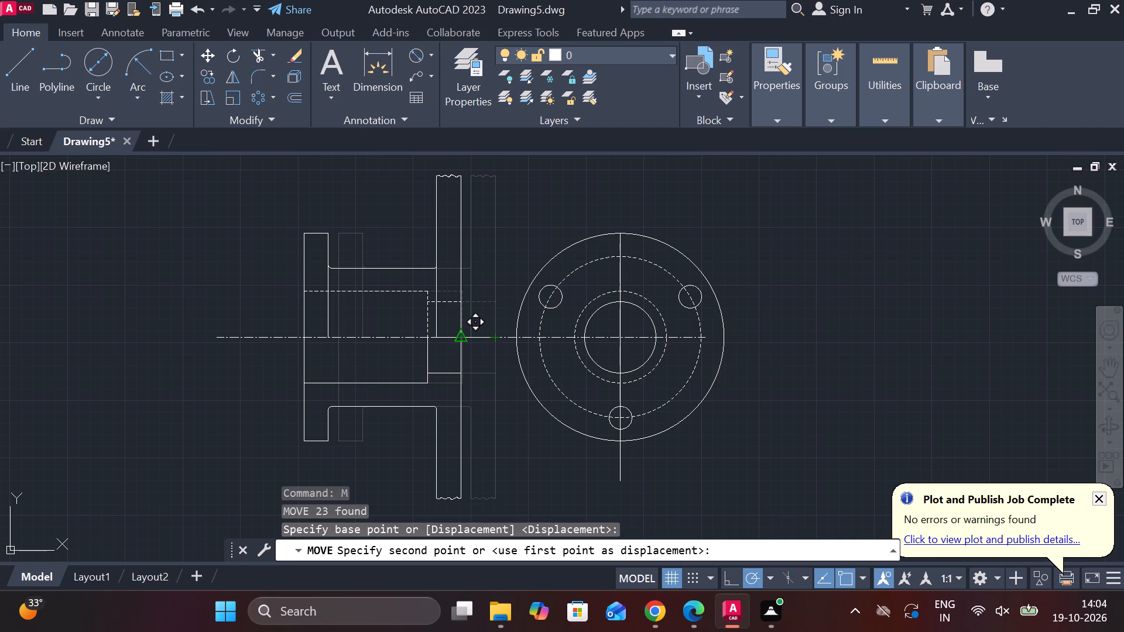
left_click(436, 335)
scroll(777, 311, "down", 1)
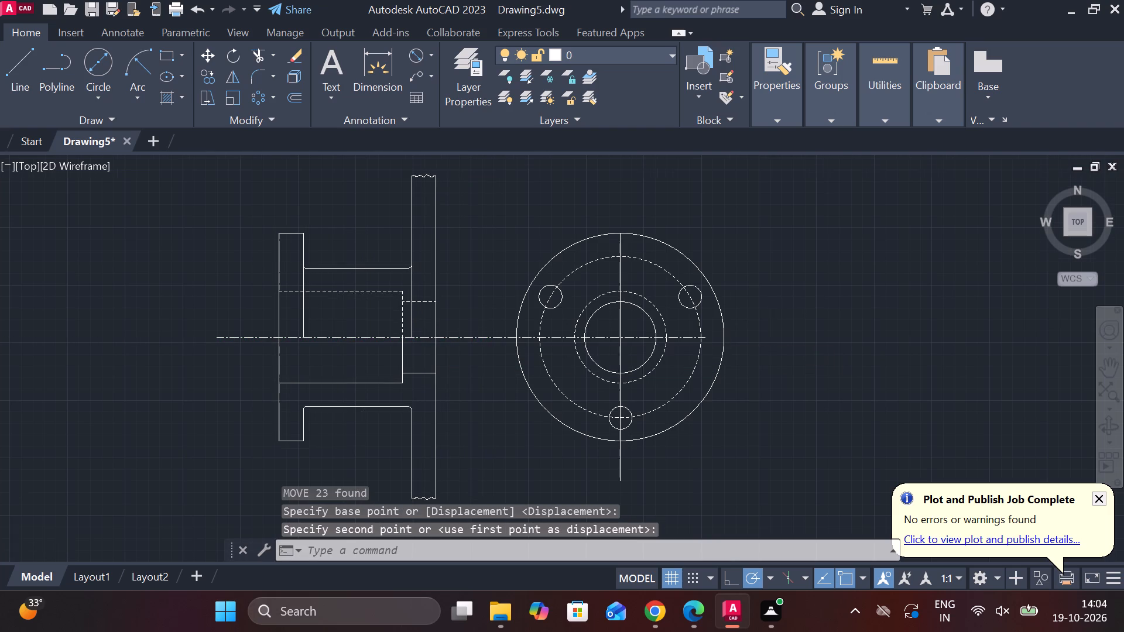
middle_click(790, 311)
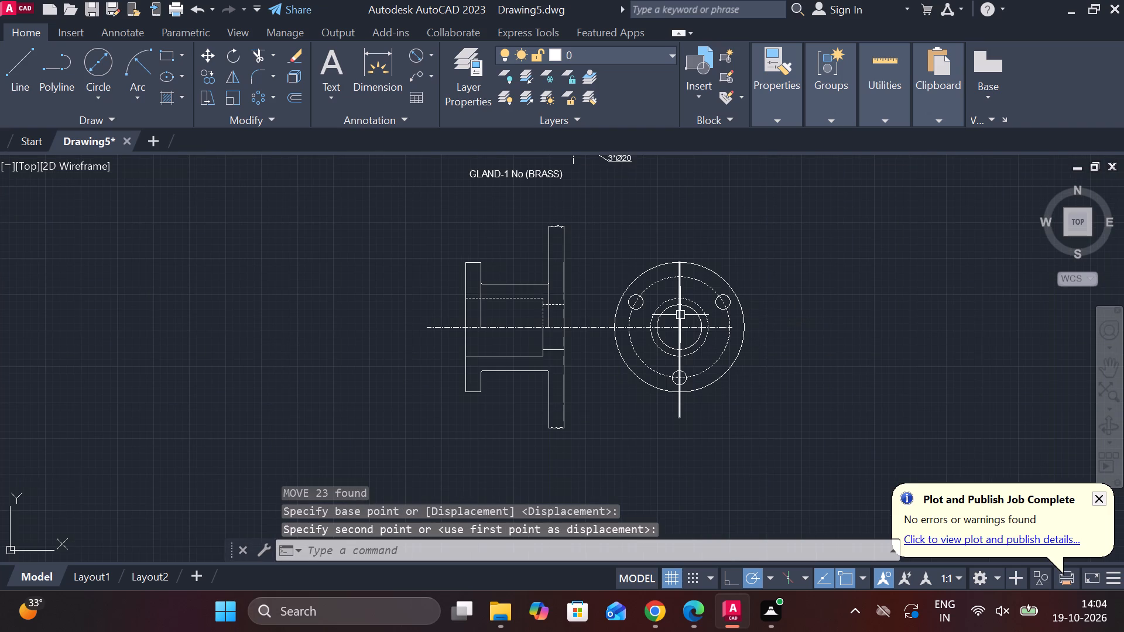
Examine the front view's circles and holes and their alignment with the side view.
scroll(694, 319, "up", 2)
middle_click_drag(699, 321, 674, 321)
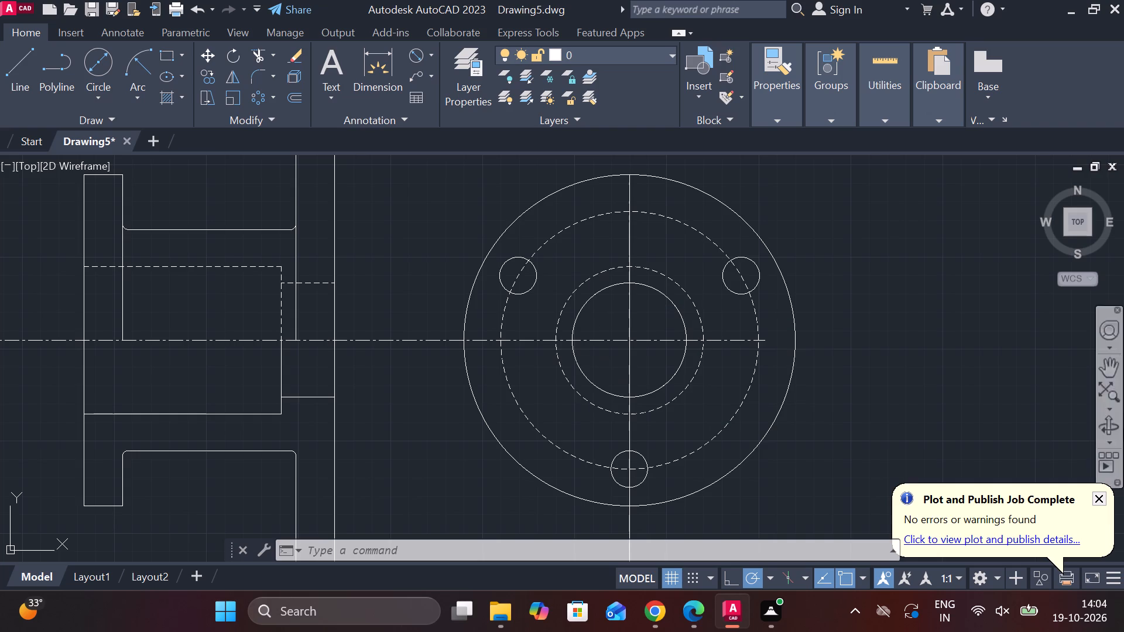
middle_click_drag(782, 368, 741, 234)
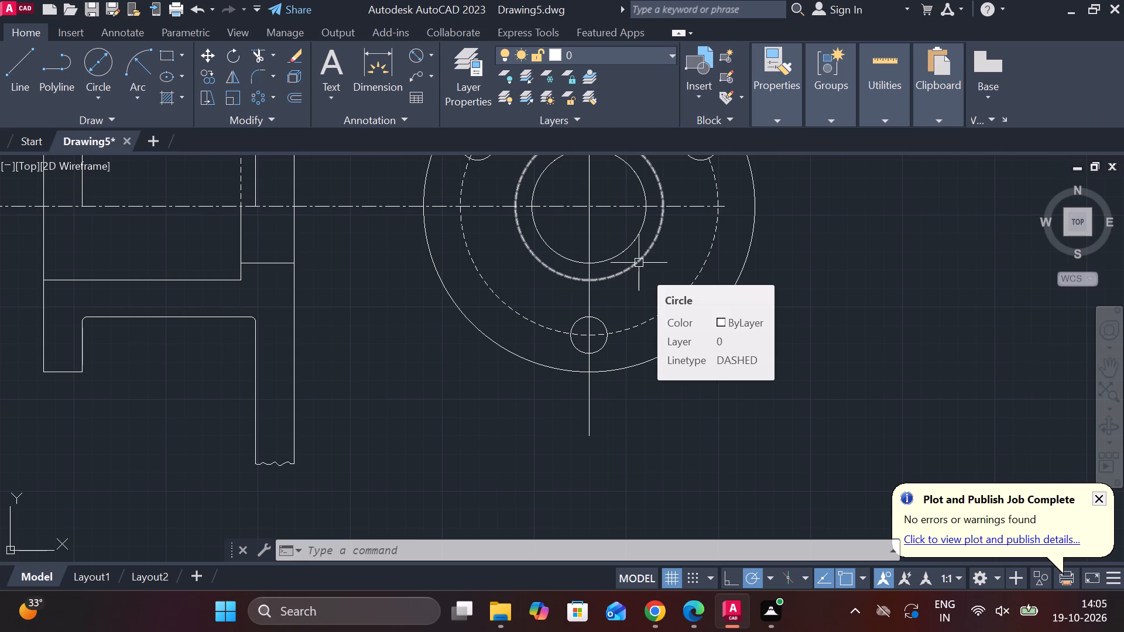
middle_click_drag(594, 328, 675, 371)
scroll(719, 393, "down", 1)
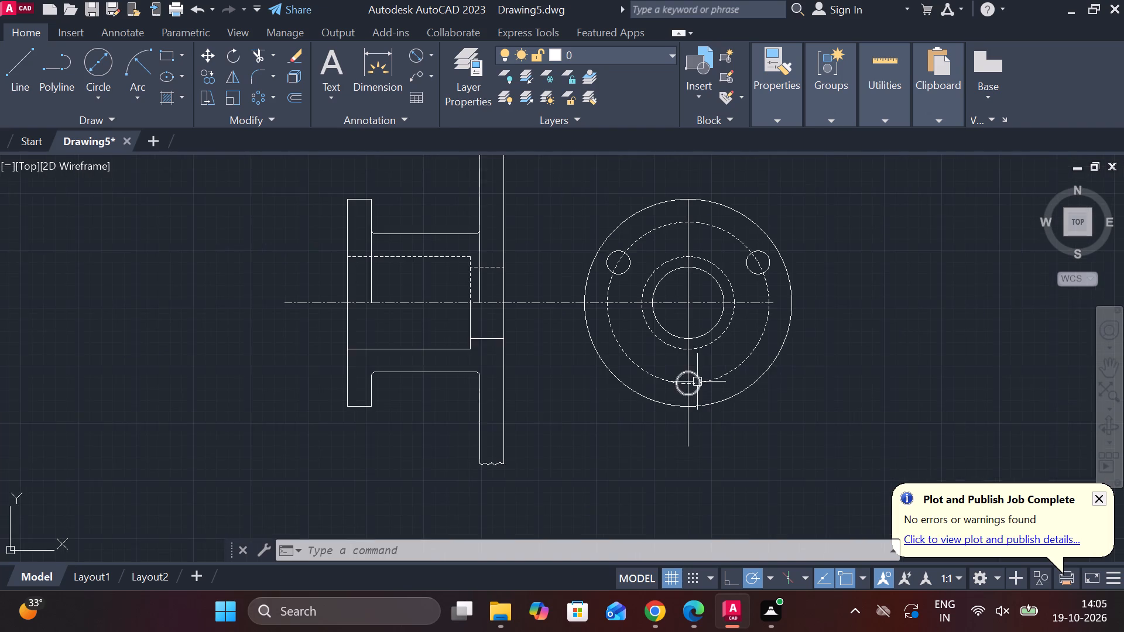
middle_click_drag(695, 380, 649, 383)
middle_click_drag(505, 397, 512, 397)
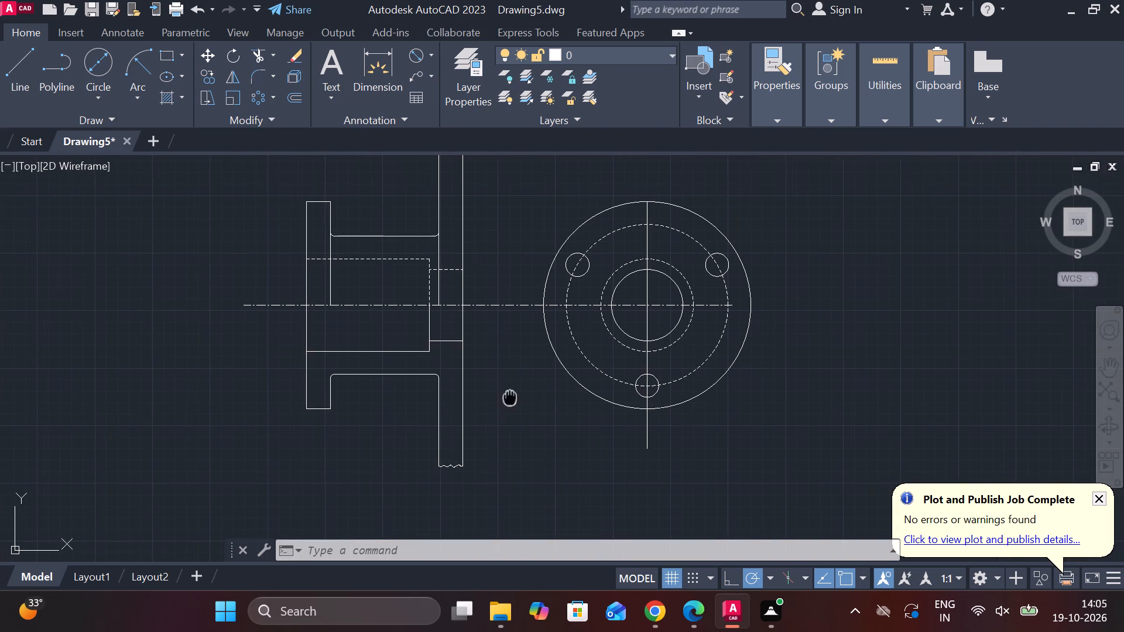
middle_click_drag(512, 397, 592, 359)
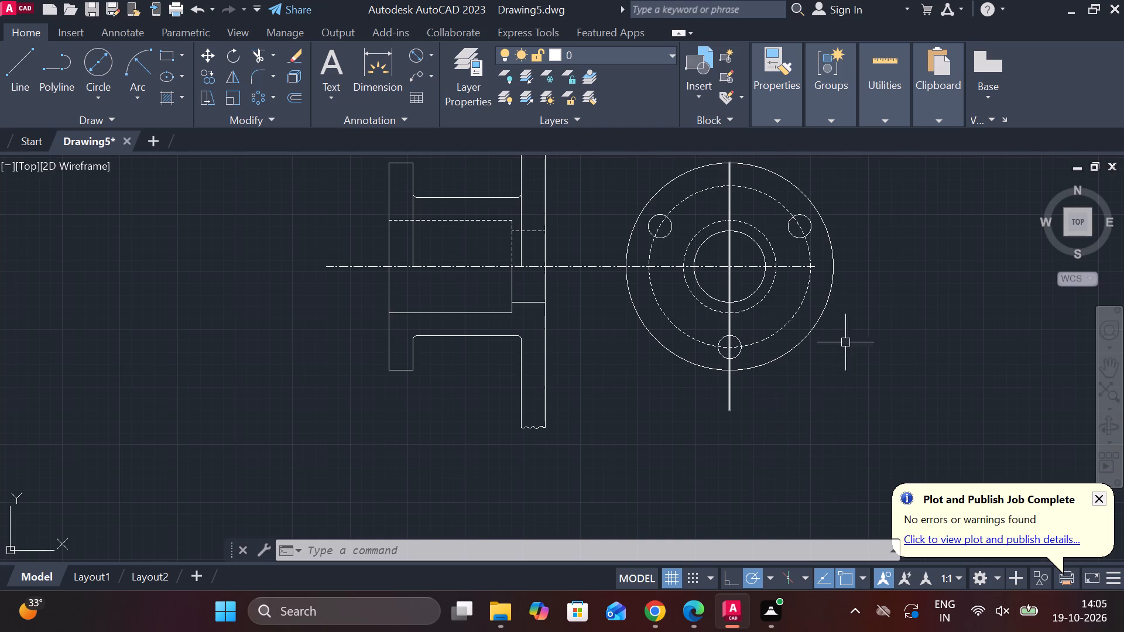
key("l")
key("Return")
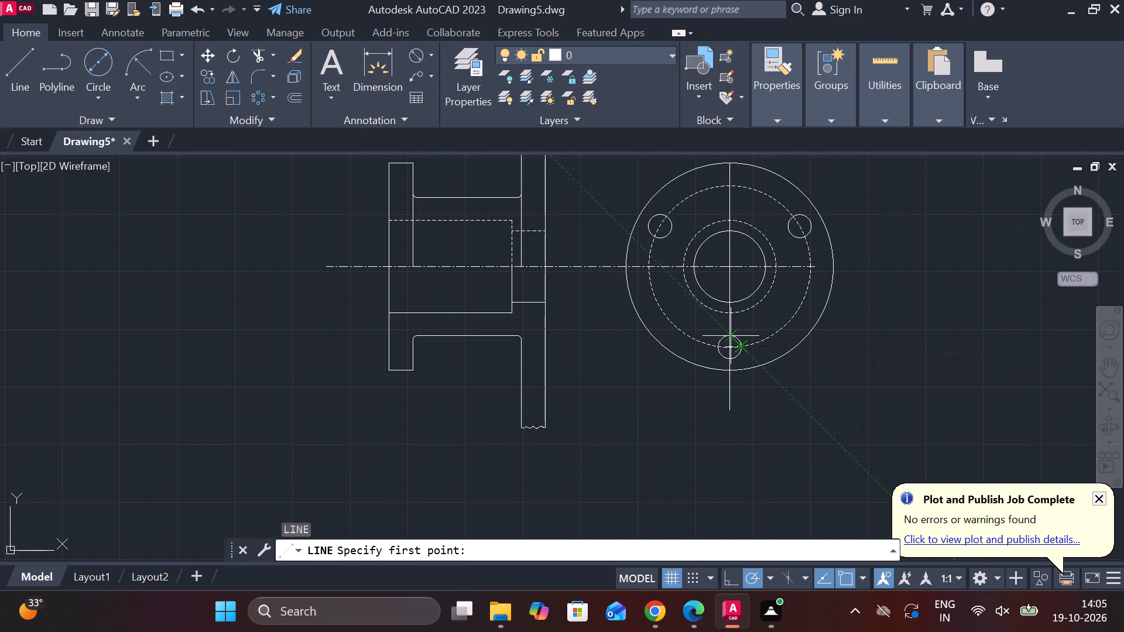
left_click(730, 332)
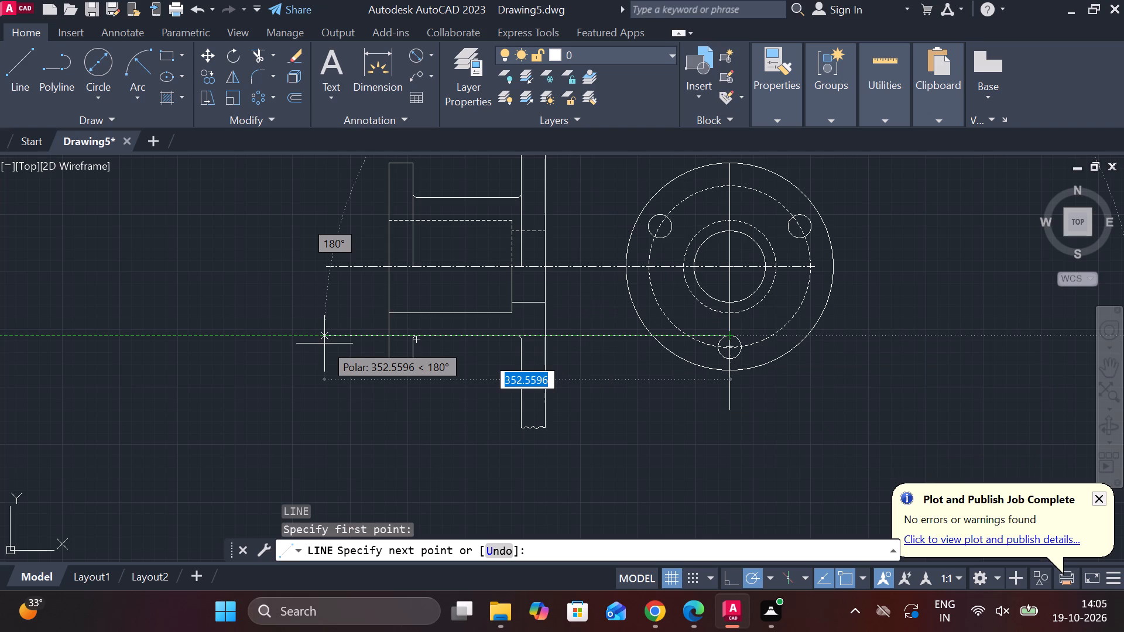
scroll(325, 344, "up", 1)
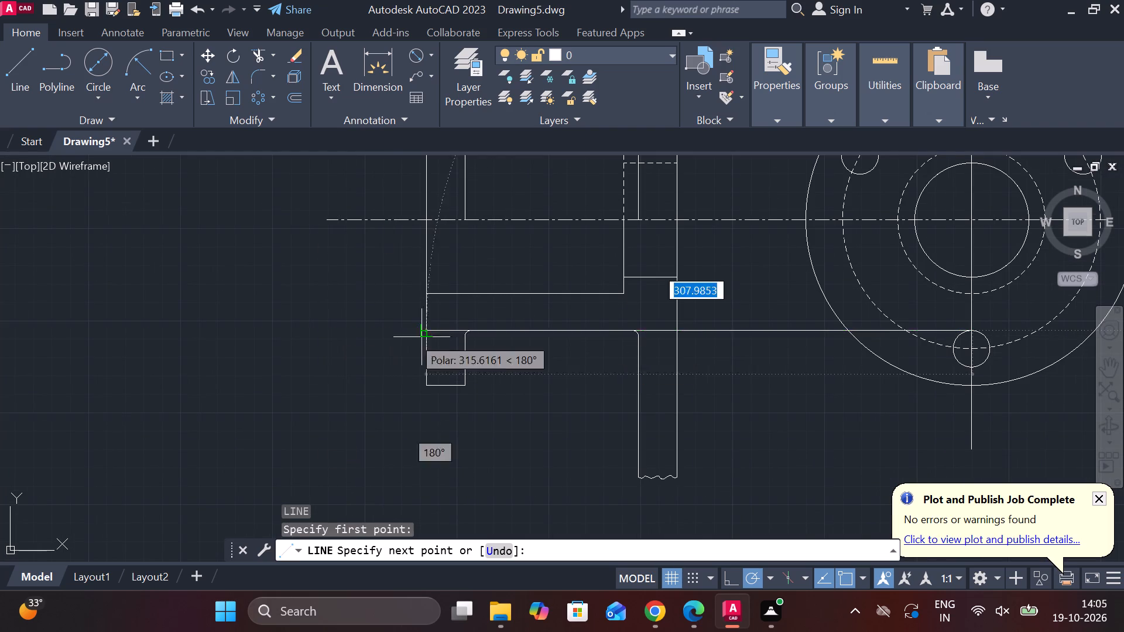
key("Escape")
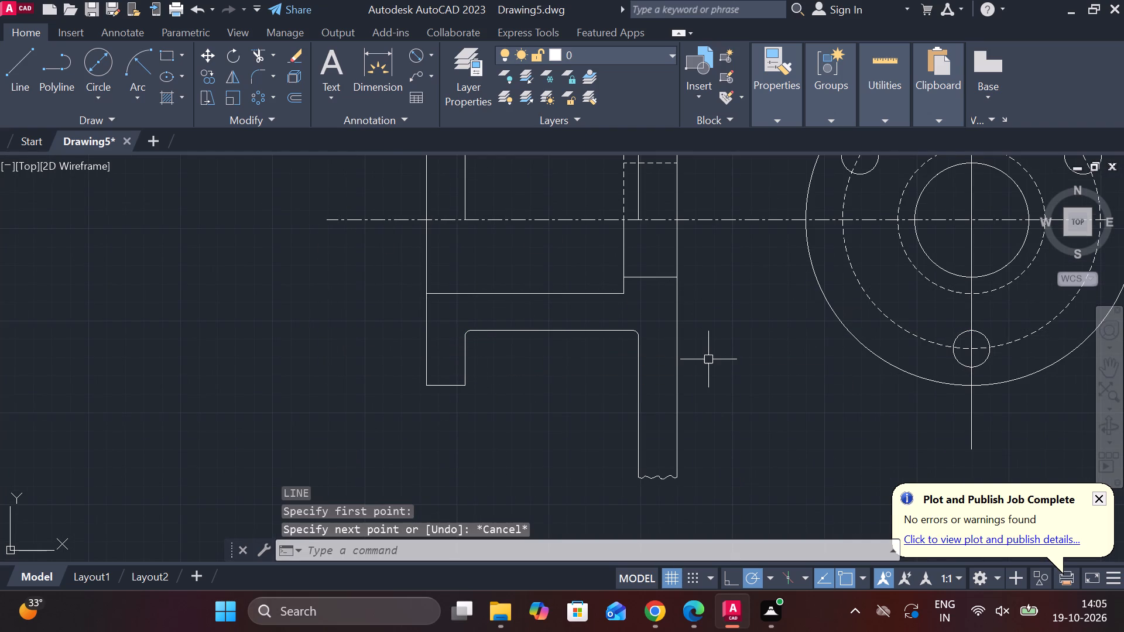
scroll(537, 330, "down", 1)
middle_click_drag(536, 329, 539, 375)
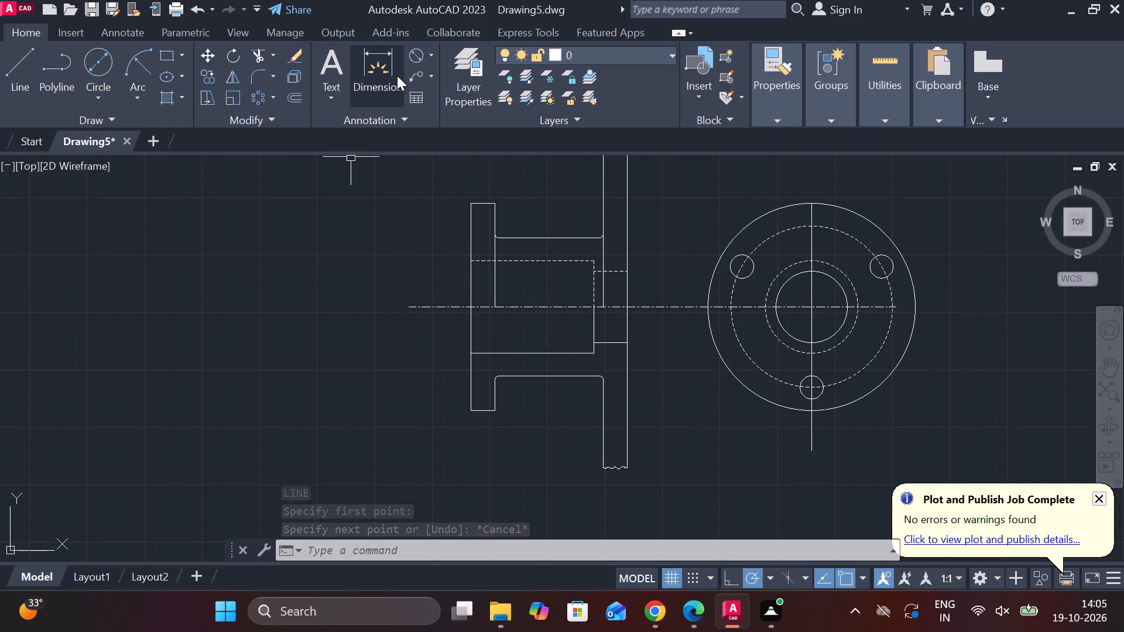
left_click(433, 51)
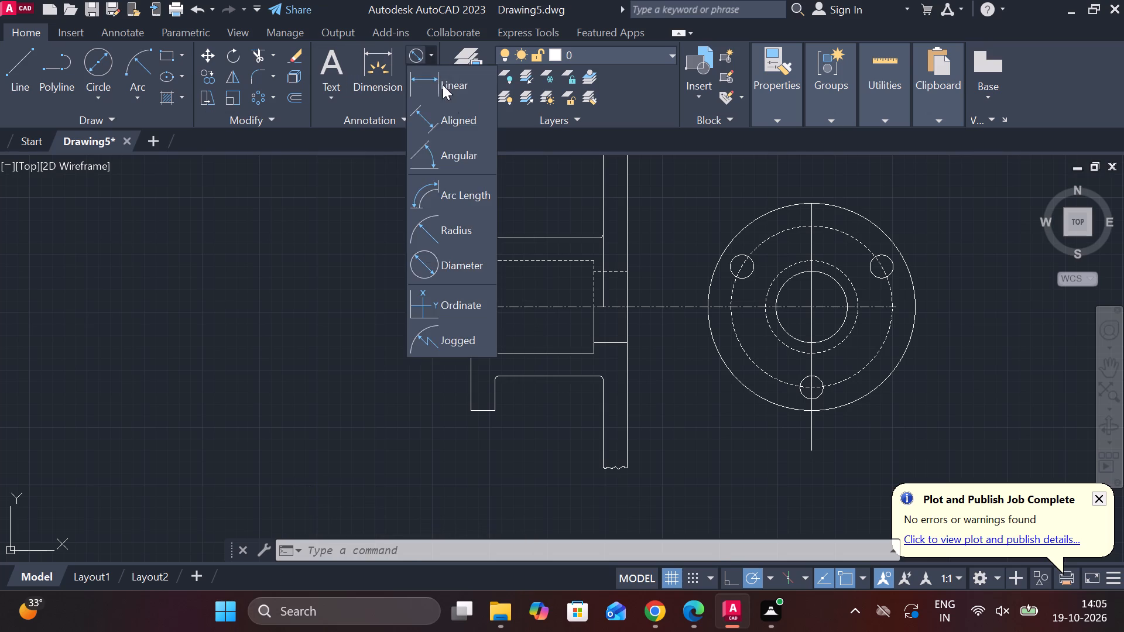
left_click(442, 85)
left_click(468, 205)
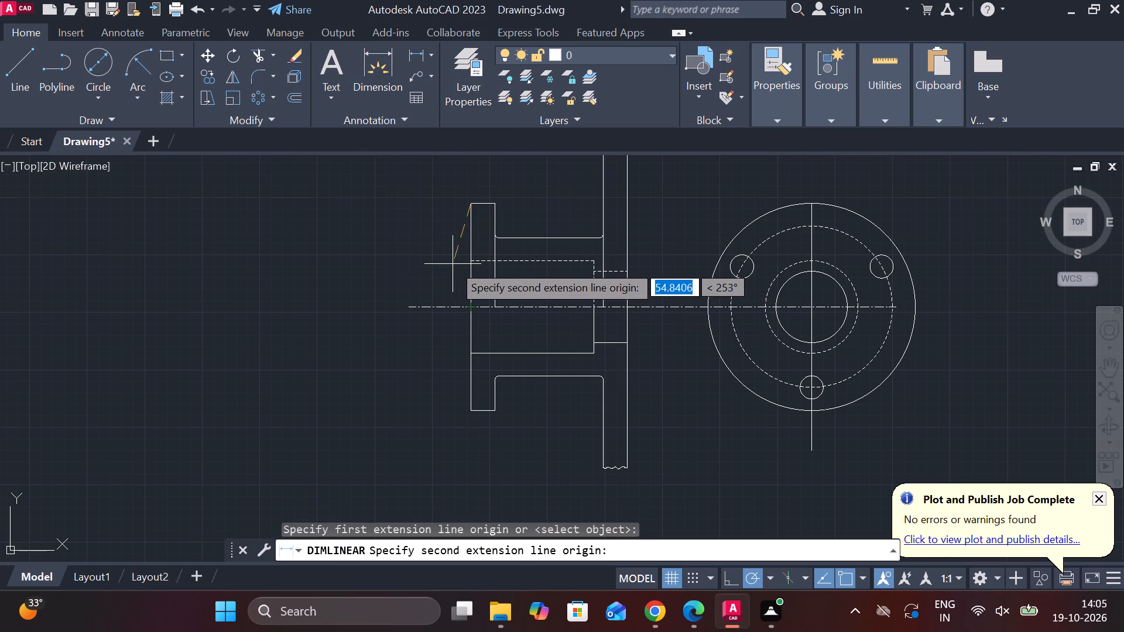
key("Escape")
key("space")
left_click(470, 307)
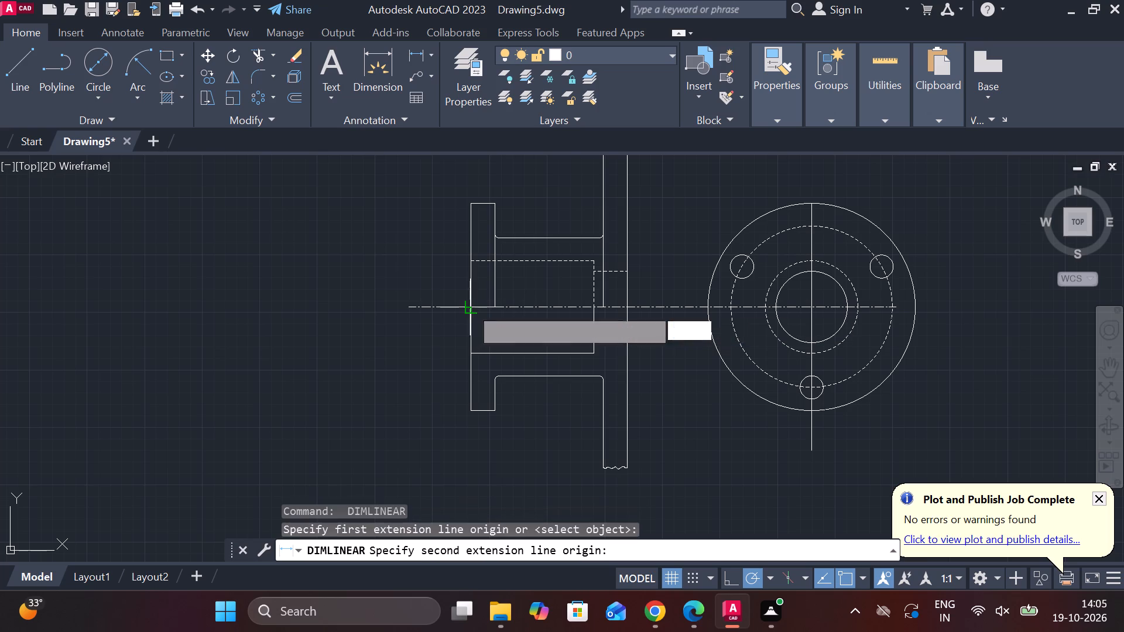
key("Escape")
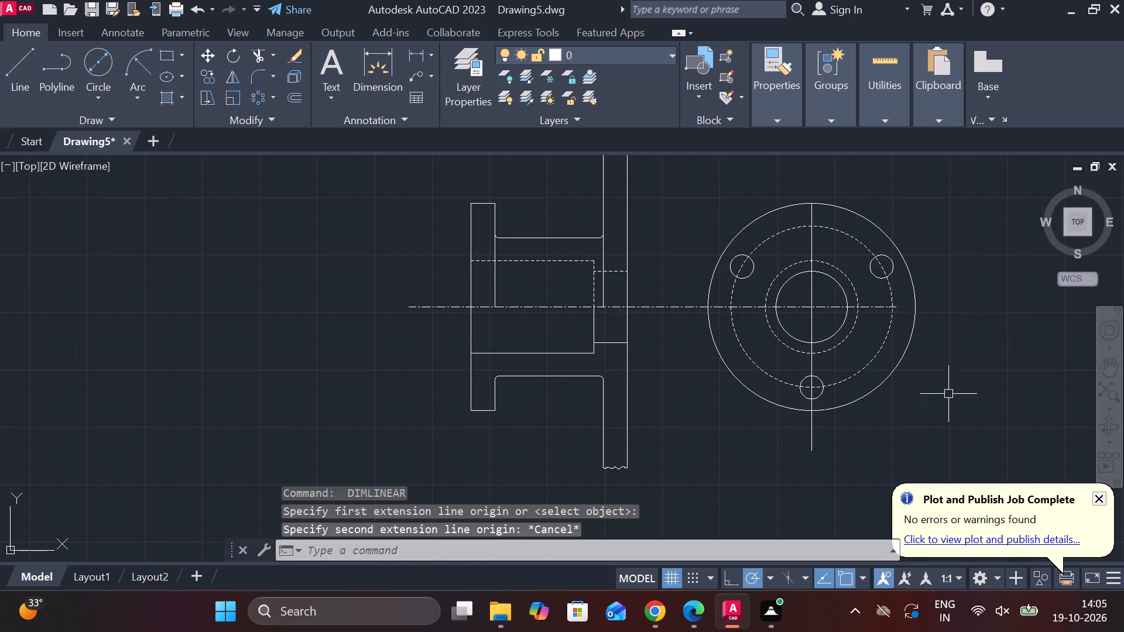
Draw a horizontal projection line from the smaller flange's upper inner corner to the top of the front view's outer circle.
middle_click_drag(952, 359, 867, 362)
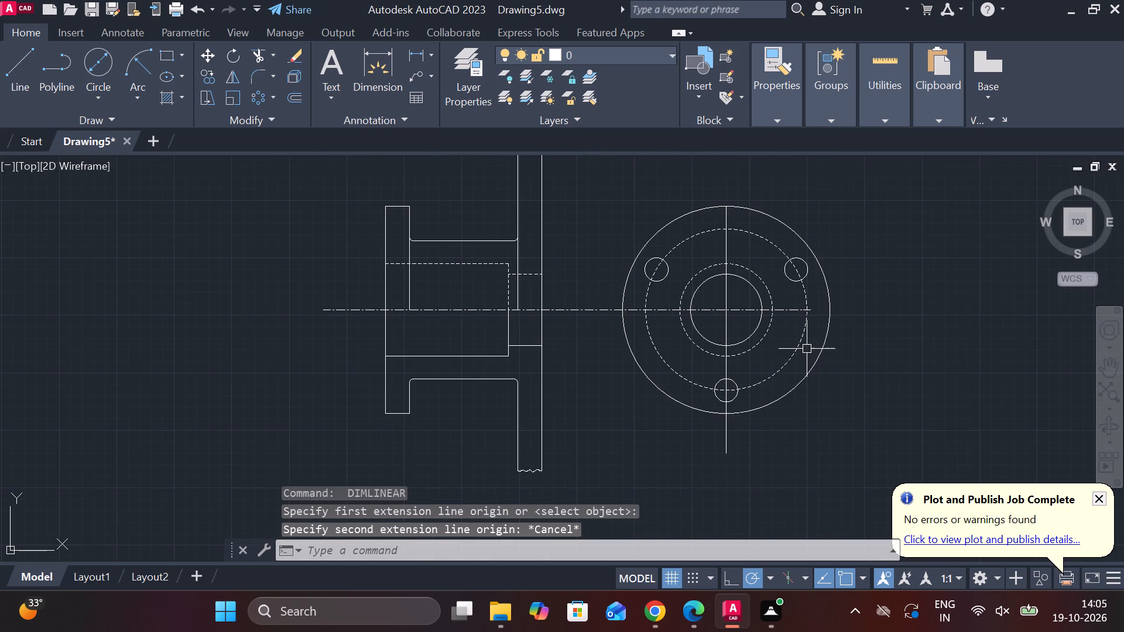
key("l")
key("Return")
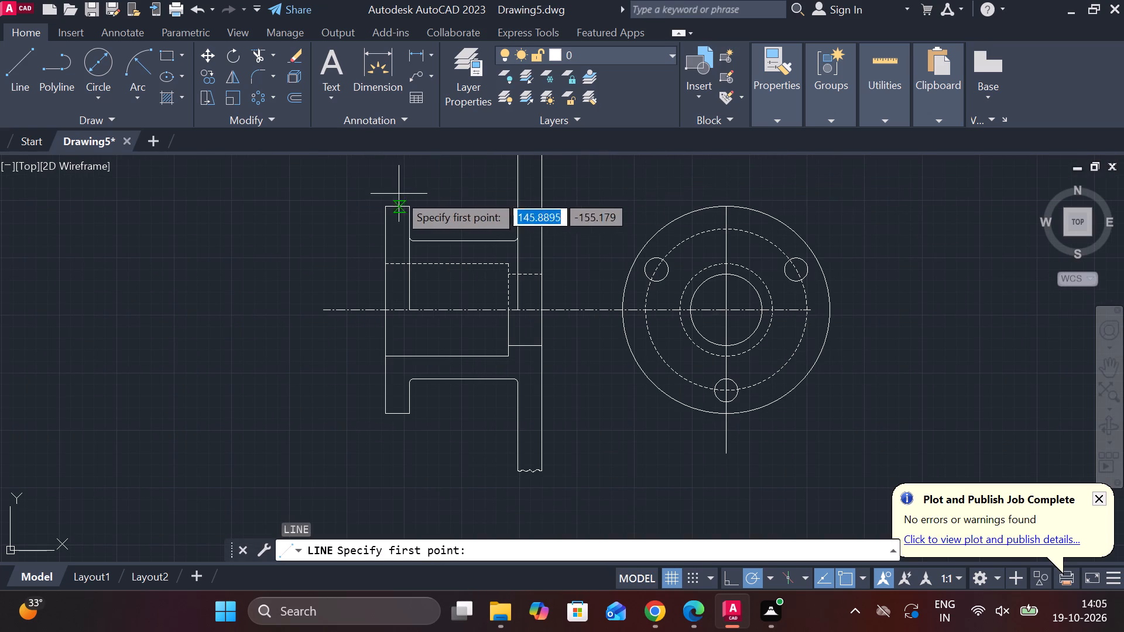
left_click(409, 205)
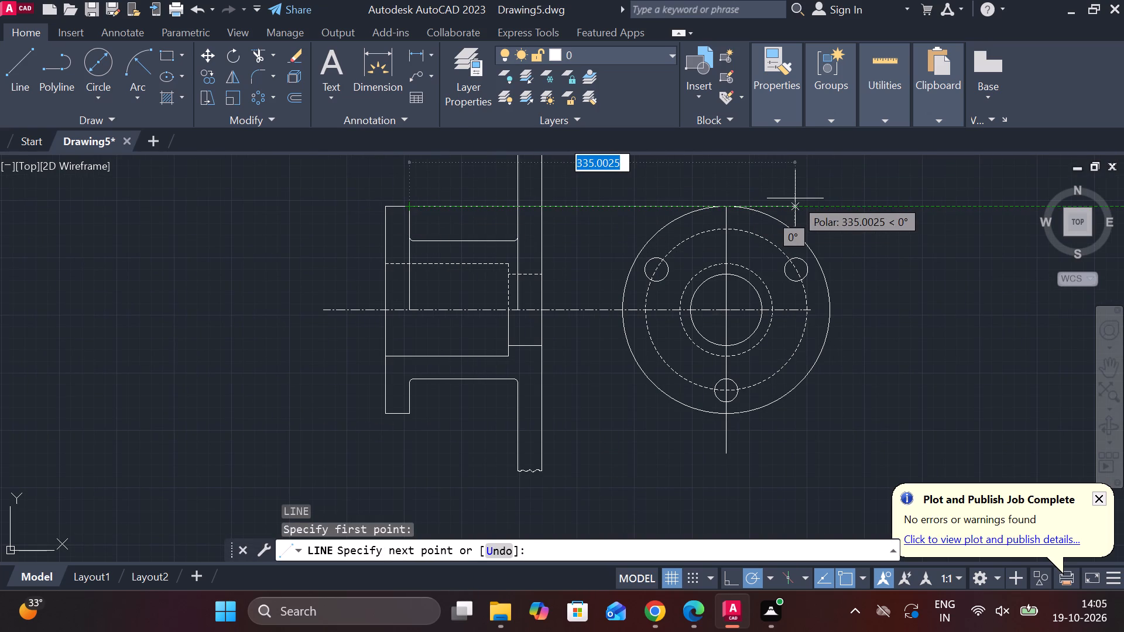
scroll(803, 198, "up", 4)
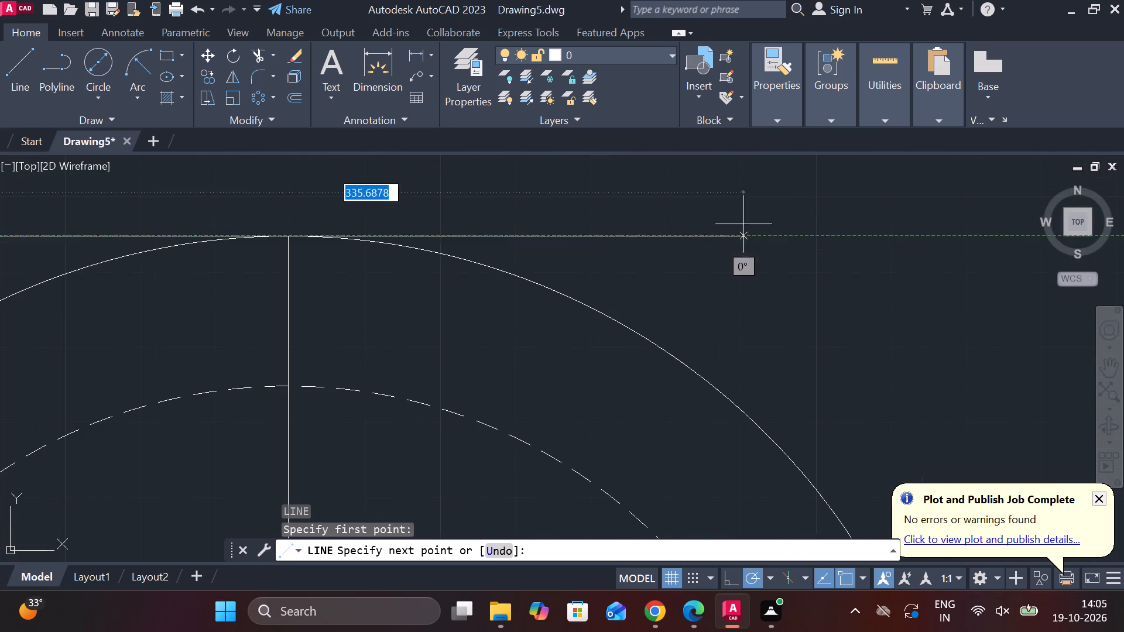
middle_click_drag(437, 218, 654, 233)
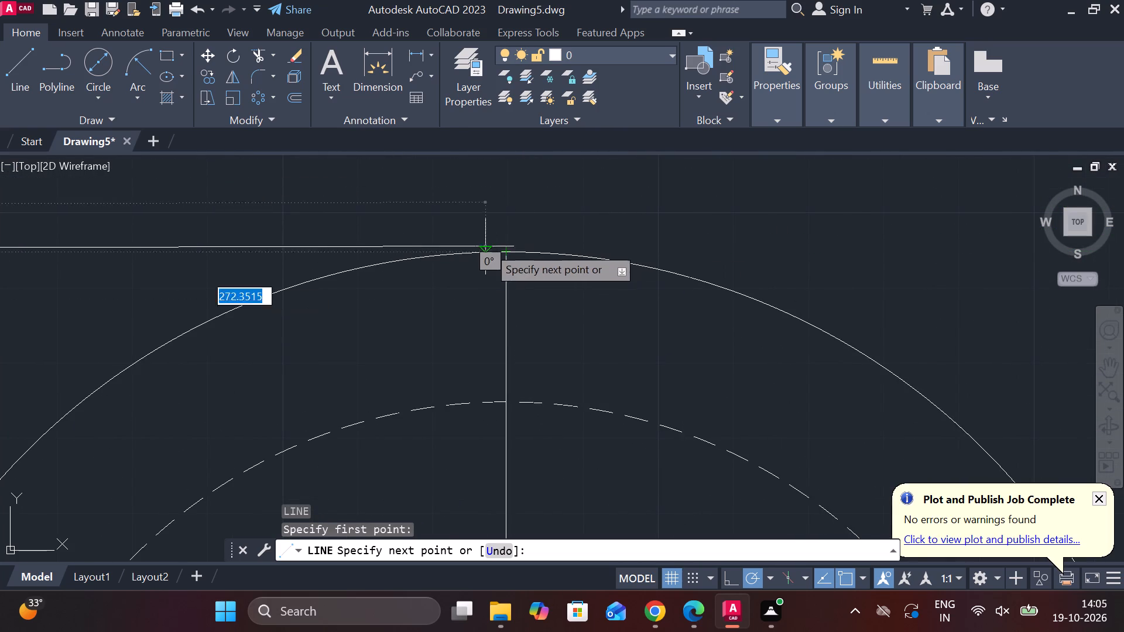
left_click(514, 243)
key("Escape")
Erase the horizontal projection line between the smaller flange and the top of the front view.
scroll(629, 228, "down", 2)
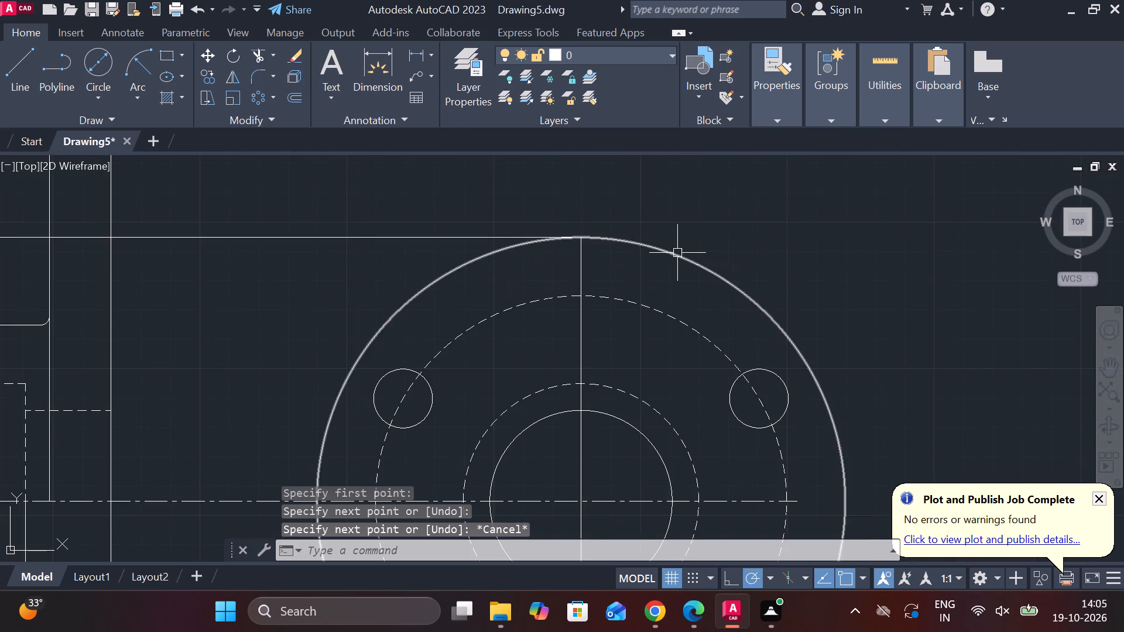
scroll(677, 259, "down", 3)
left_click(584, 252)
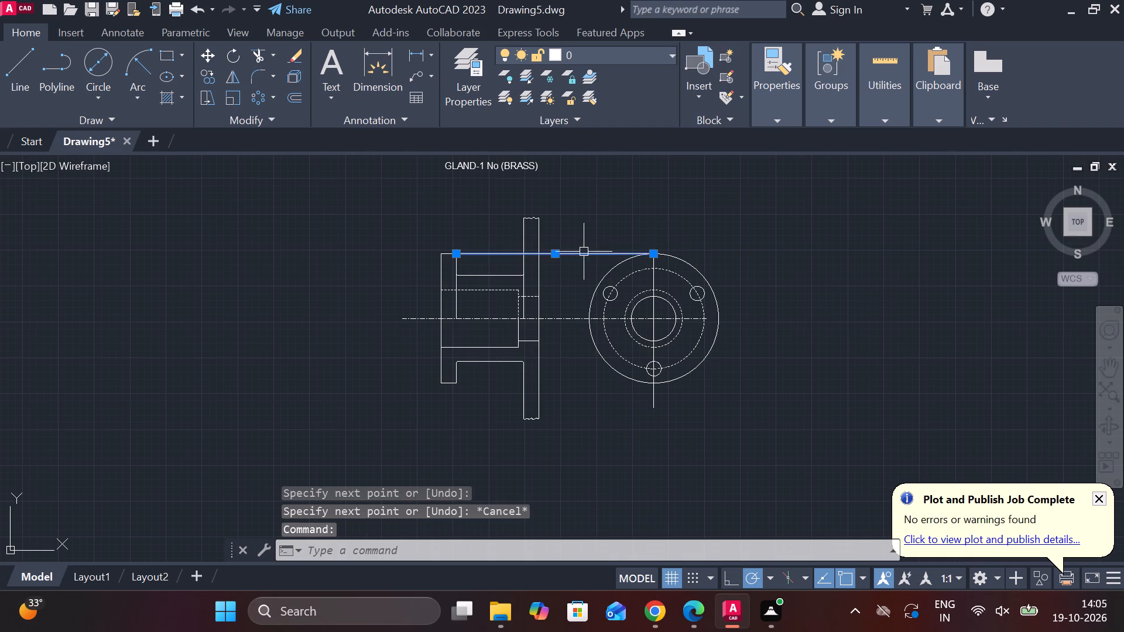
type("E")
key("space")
Draw an 18-diameter circle concentric with the lowest bolt hole in the front view.
scroll(673, 441, "up", 1)
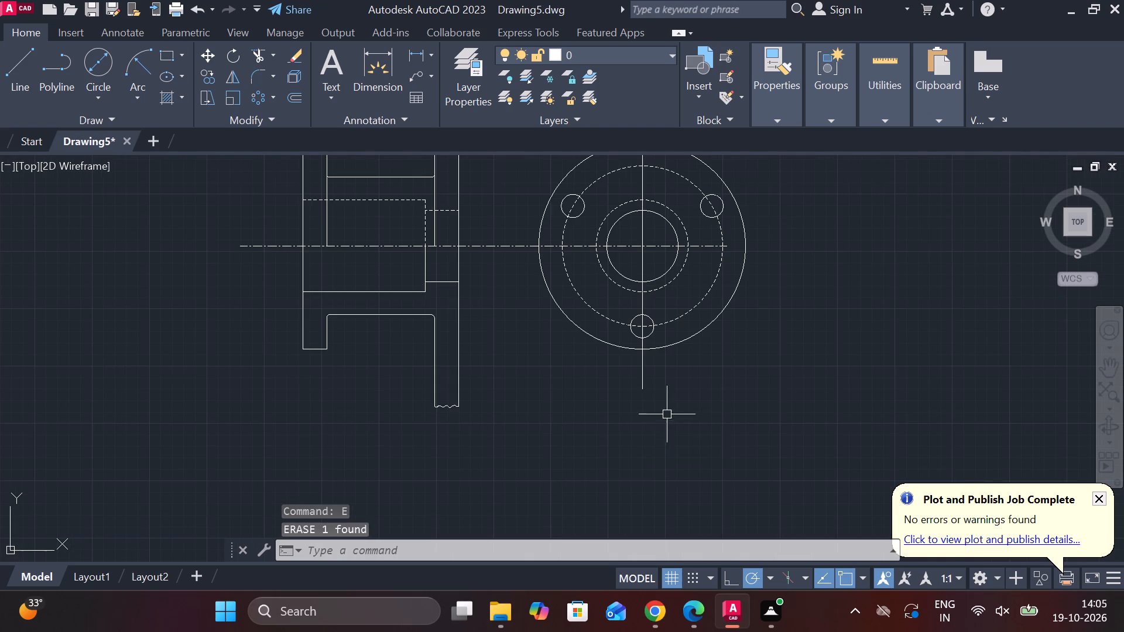
middle_click(667, 414)
middle_click_drag(576, 391, 594, 410)
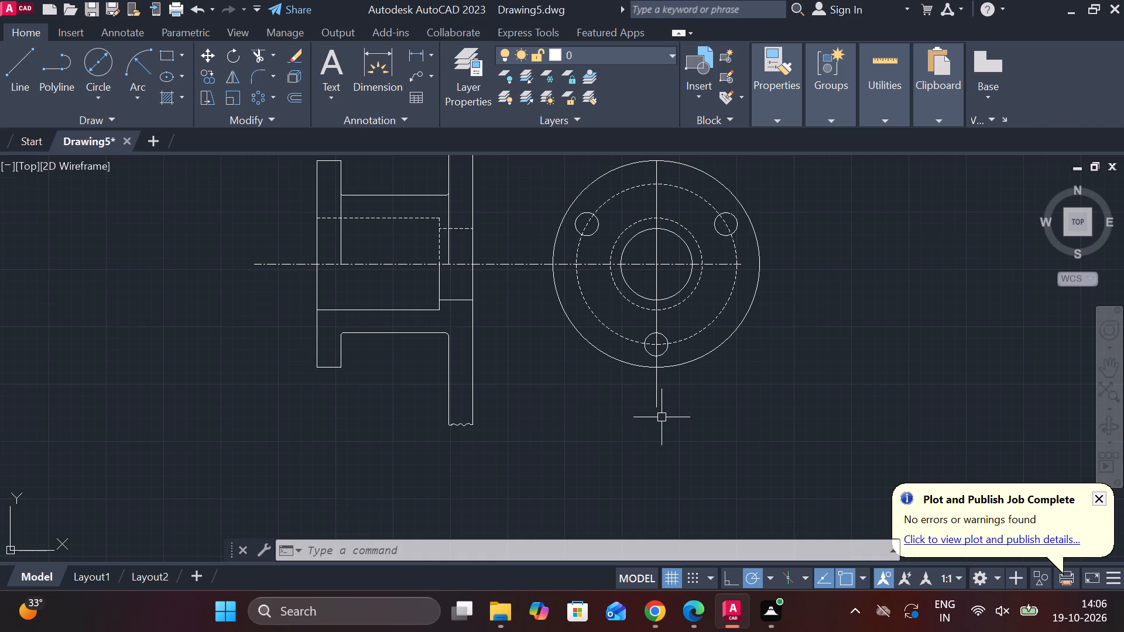
middle_click_drag(623, 342, 618, 383)
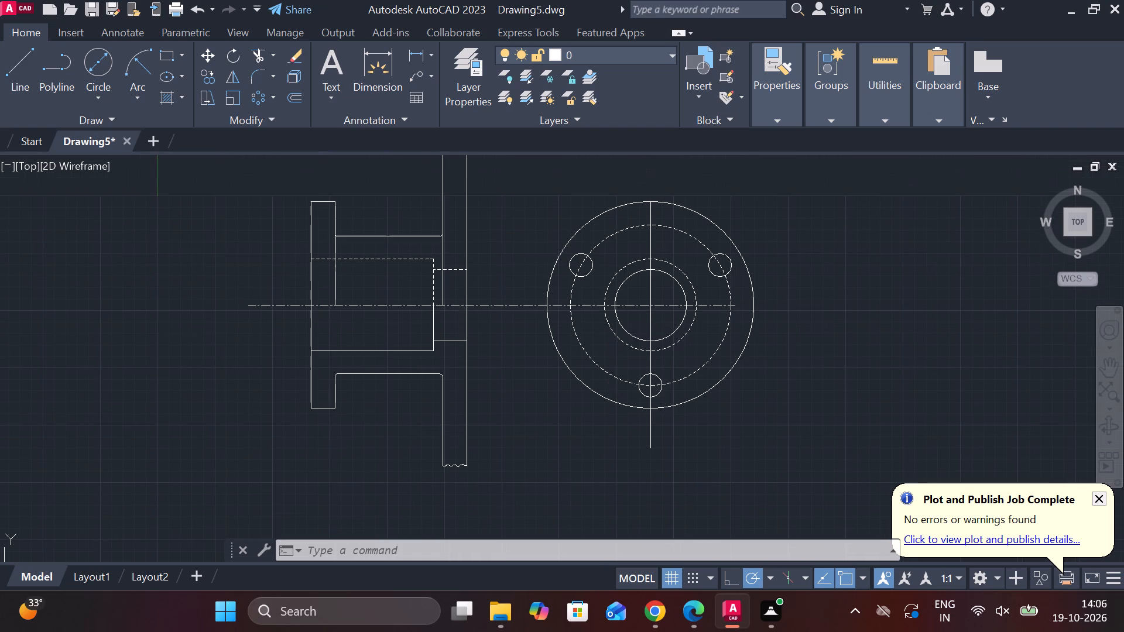
scroll(629, 270, "up", 2)
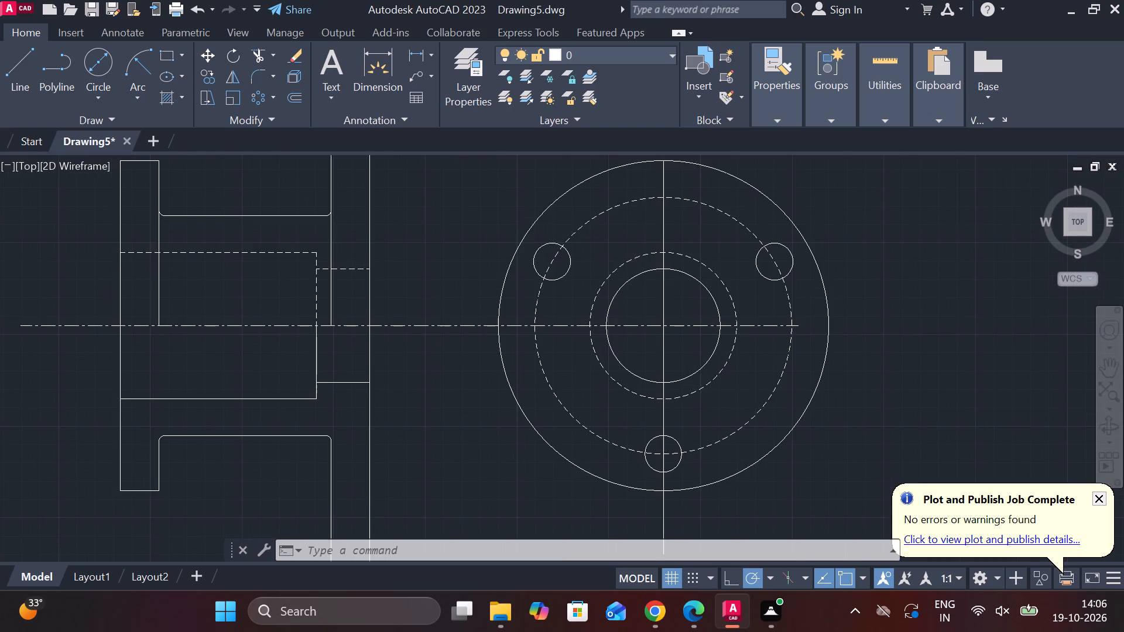
scroll(629, 270, "down", 1)
middle_click_drag(702, 407, 666, 338)
type("C")
key("space")
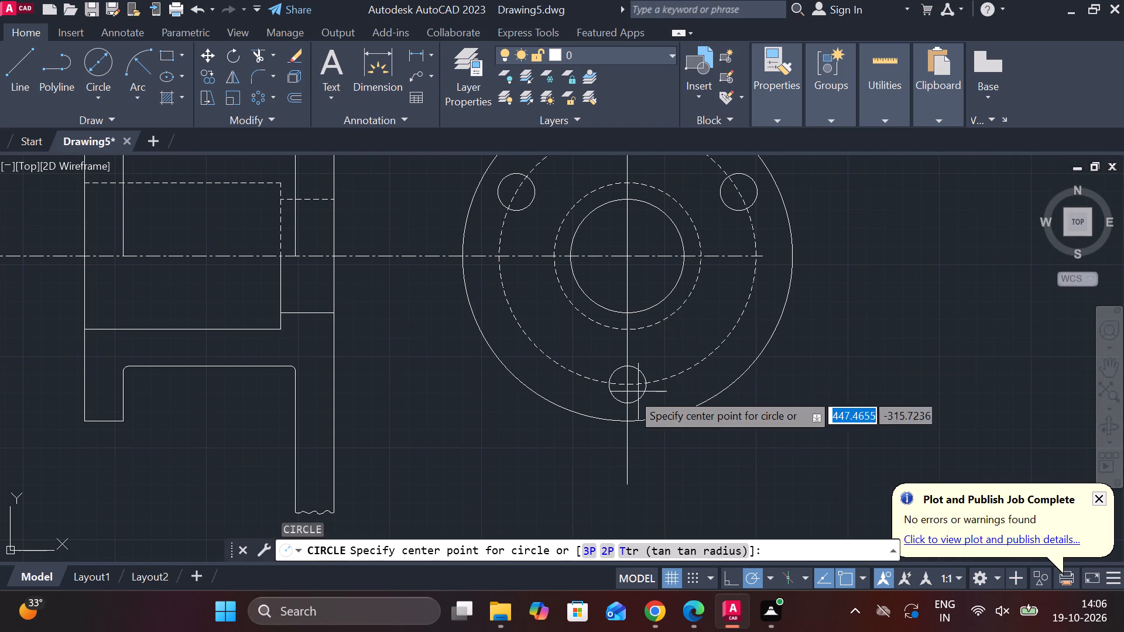
left_click(623, 384)
type("D")
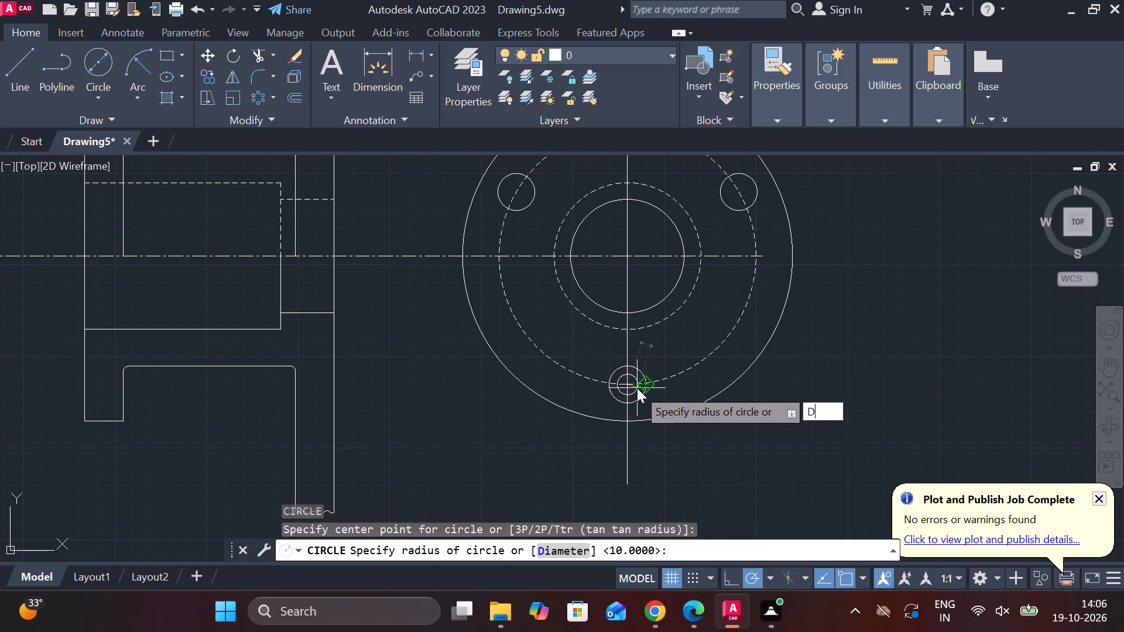
key("space")
type("18")
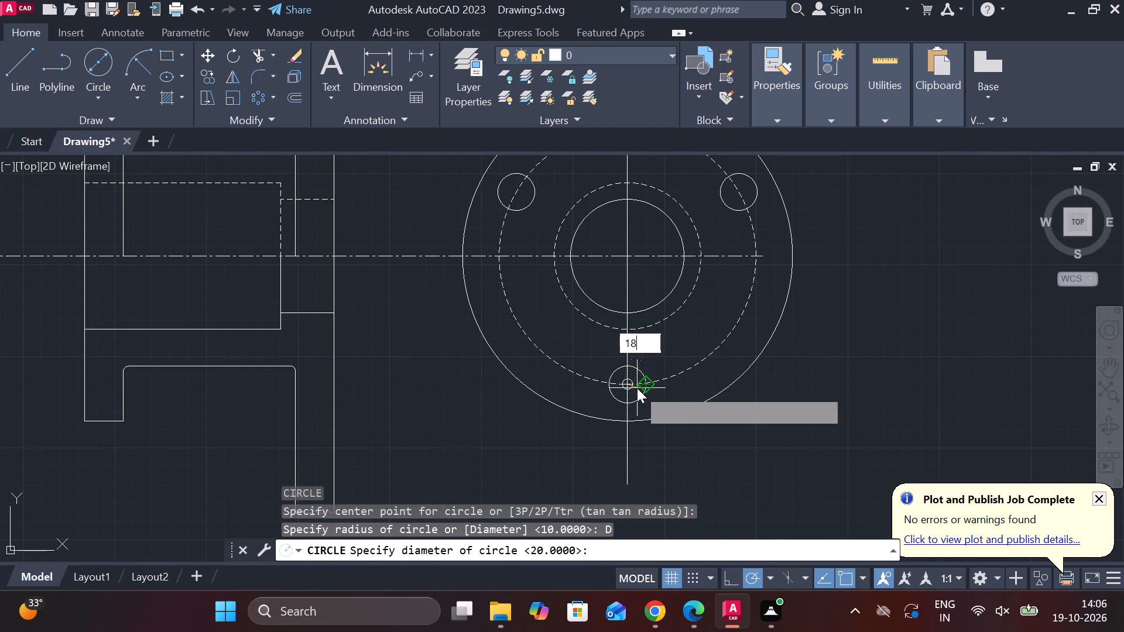
key("Return")
Polar-array the 18-diameter circle about the front view's centre with 3 items over 360 degrees.
middle_click_drag(683, 368, 691, 409)
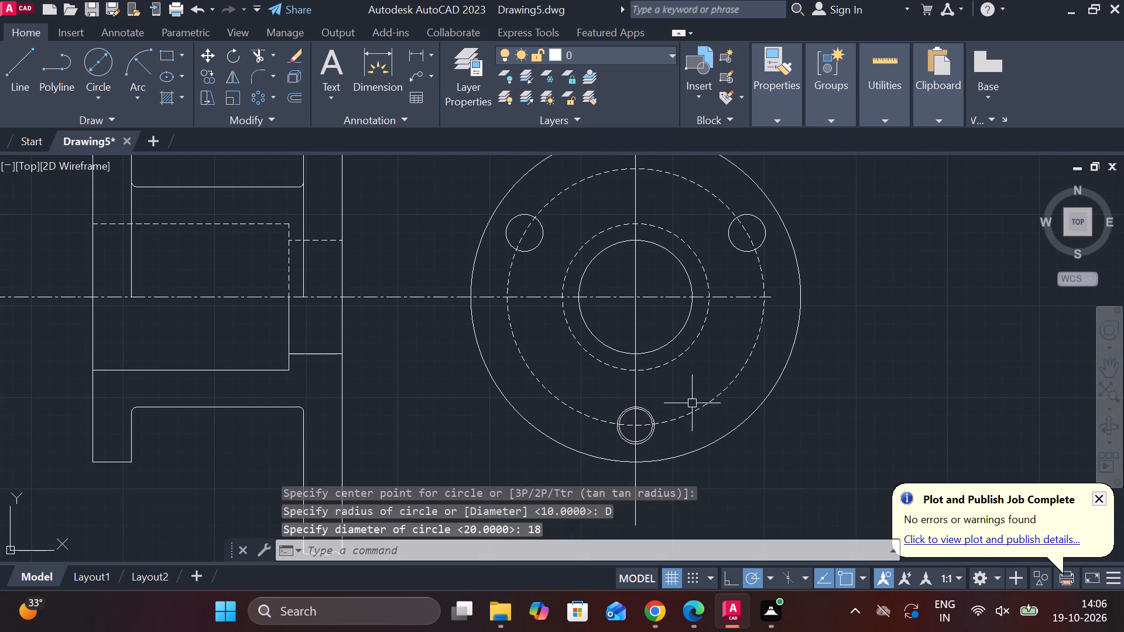
scroll(648, 422, "up", 2)
left_click(649, 406)
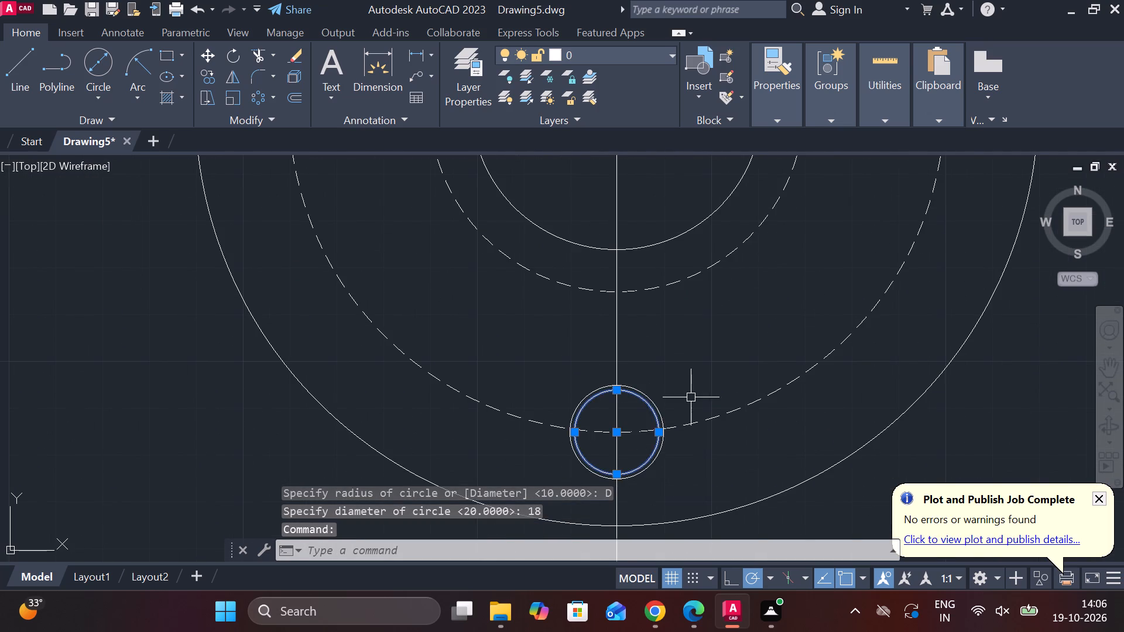
scroll(692, 393, "down", 2)
left_click(259, 97)
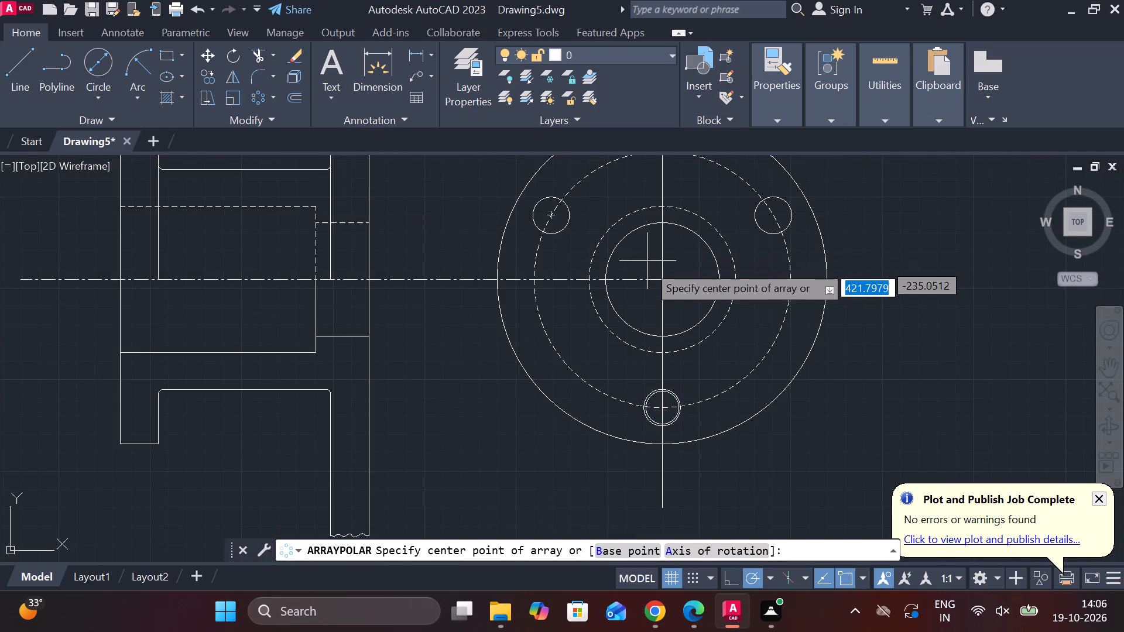
left_click(663, 284)
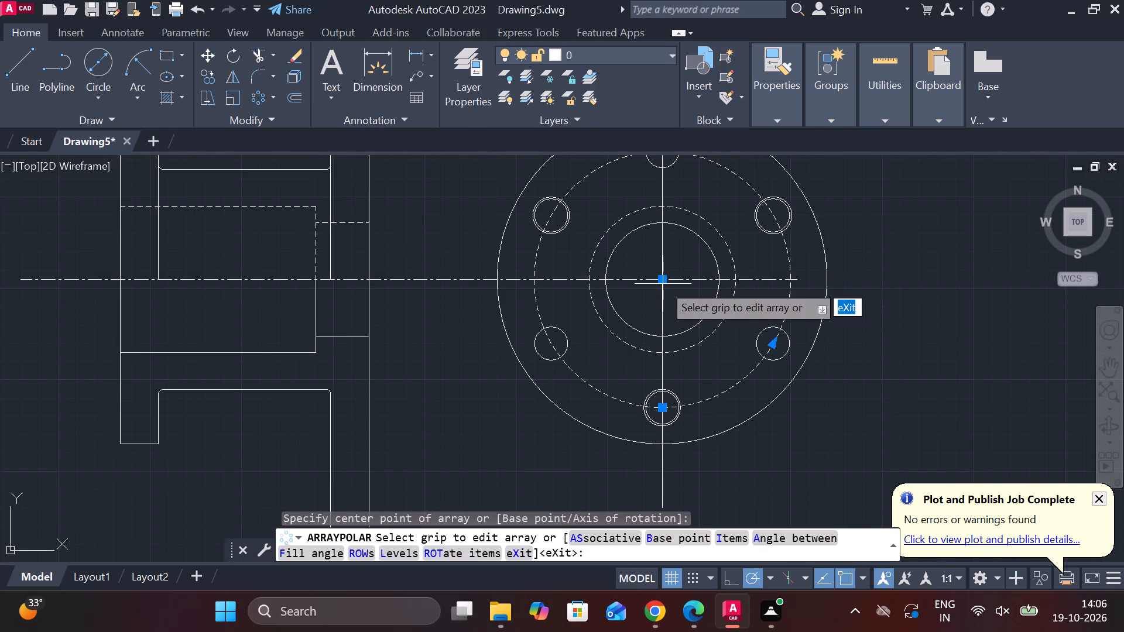
left_click(211, 54)
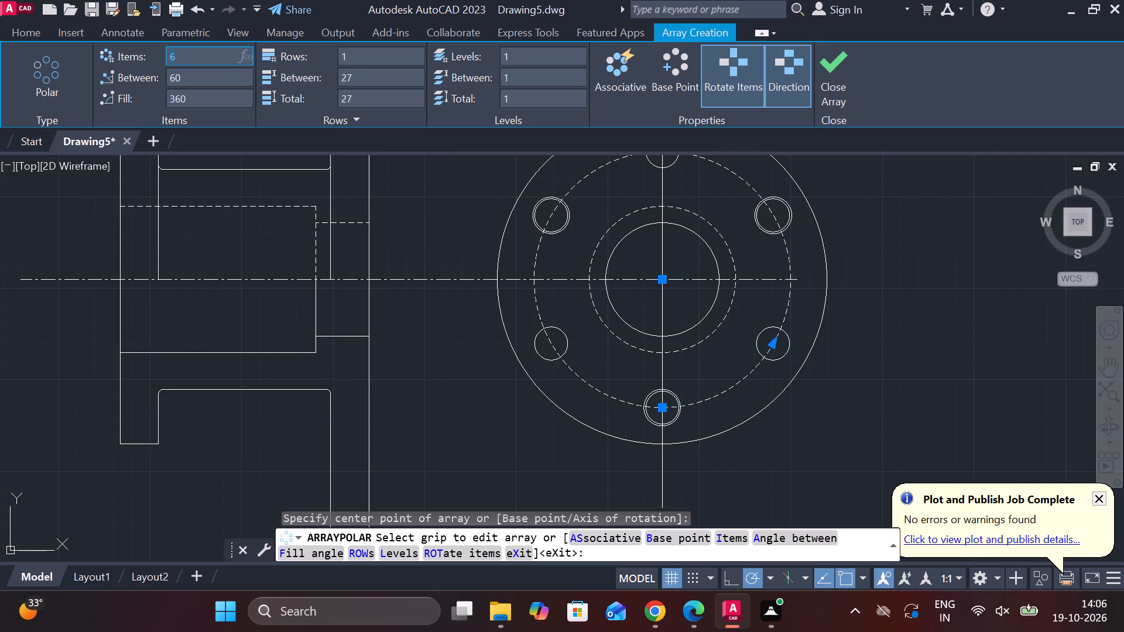
key("3")
key("Return")
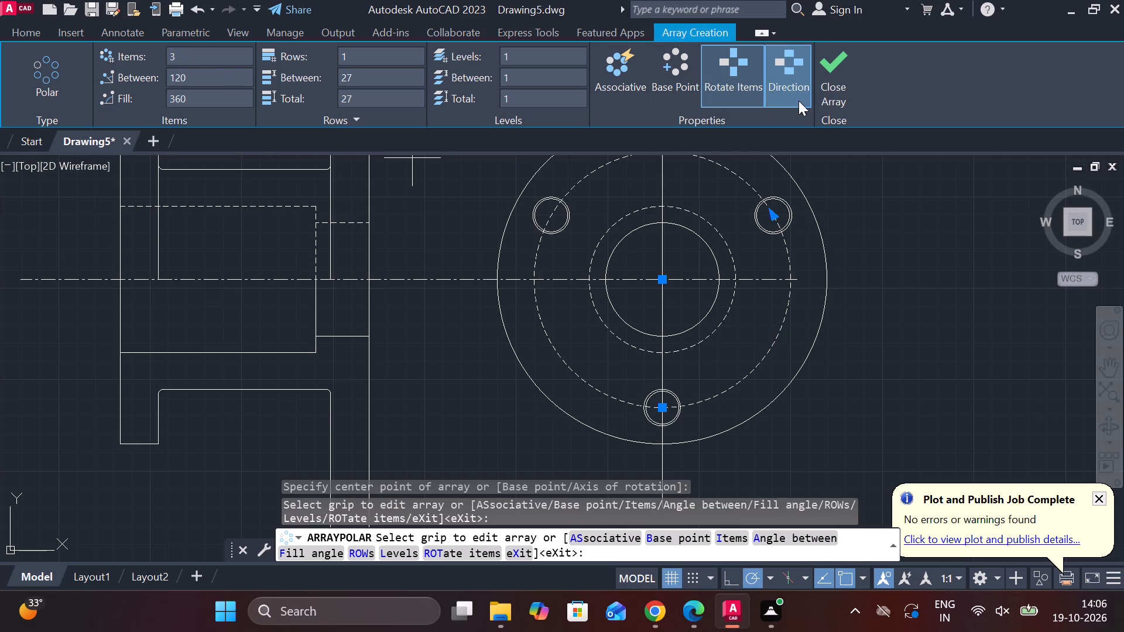
left_click(822, 85)
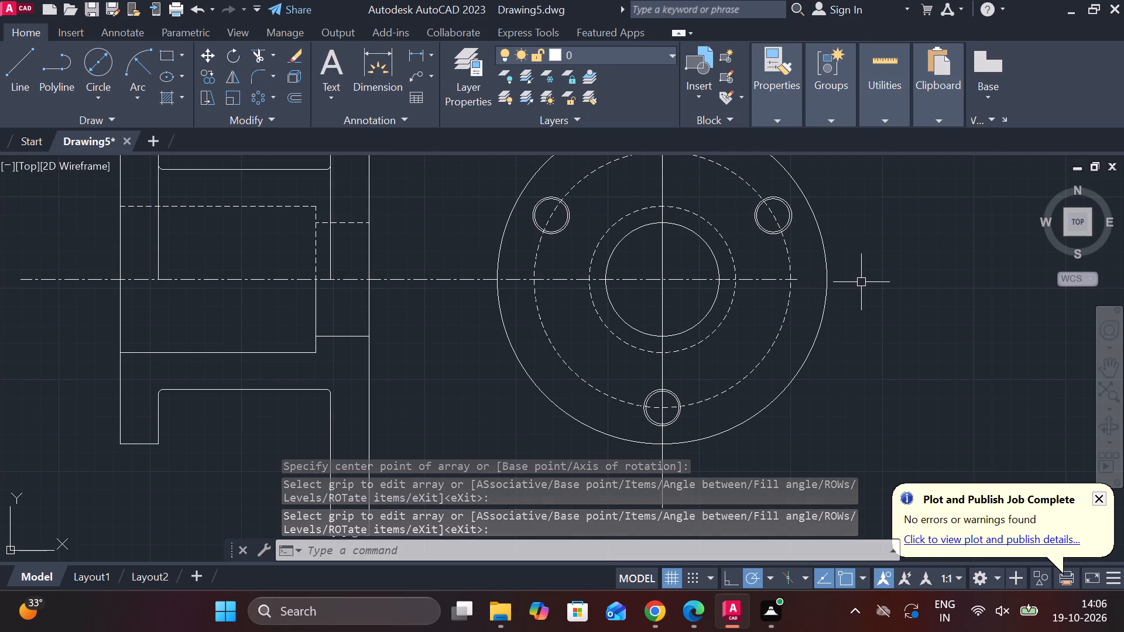
Draw a 120-diameter circle centred on the front view's centre point.
type("C")
key("space")
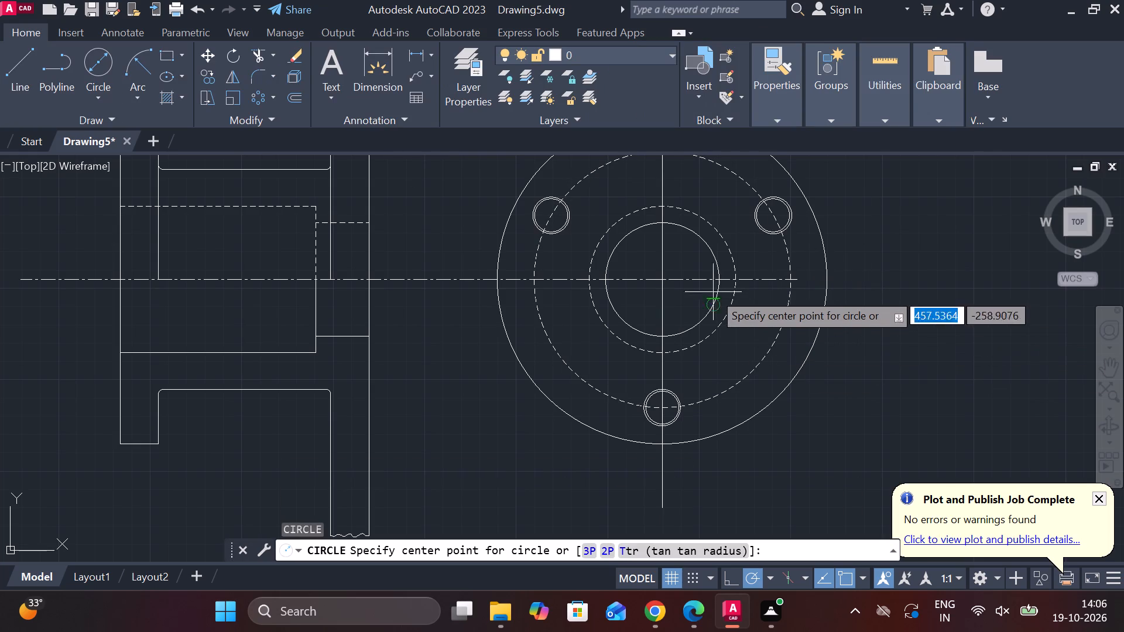
left_click(662, 282)
type("D 120")
key("Return")
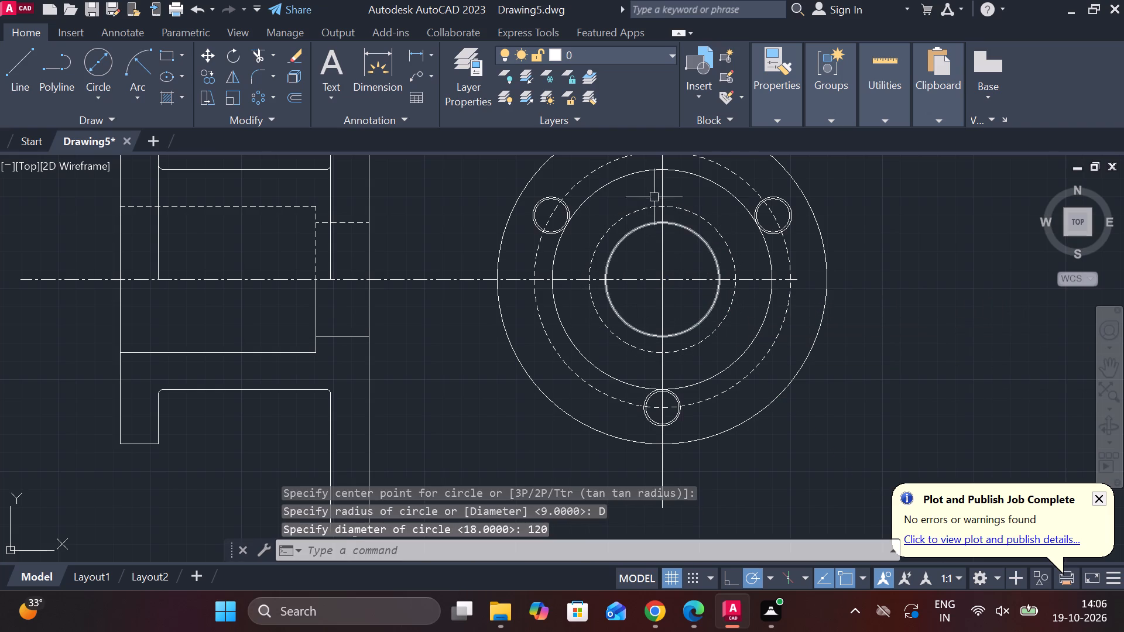
Set the linetype of the front view's 120-diameter circle to DASHED.
left_click(621, 182)
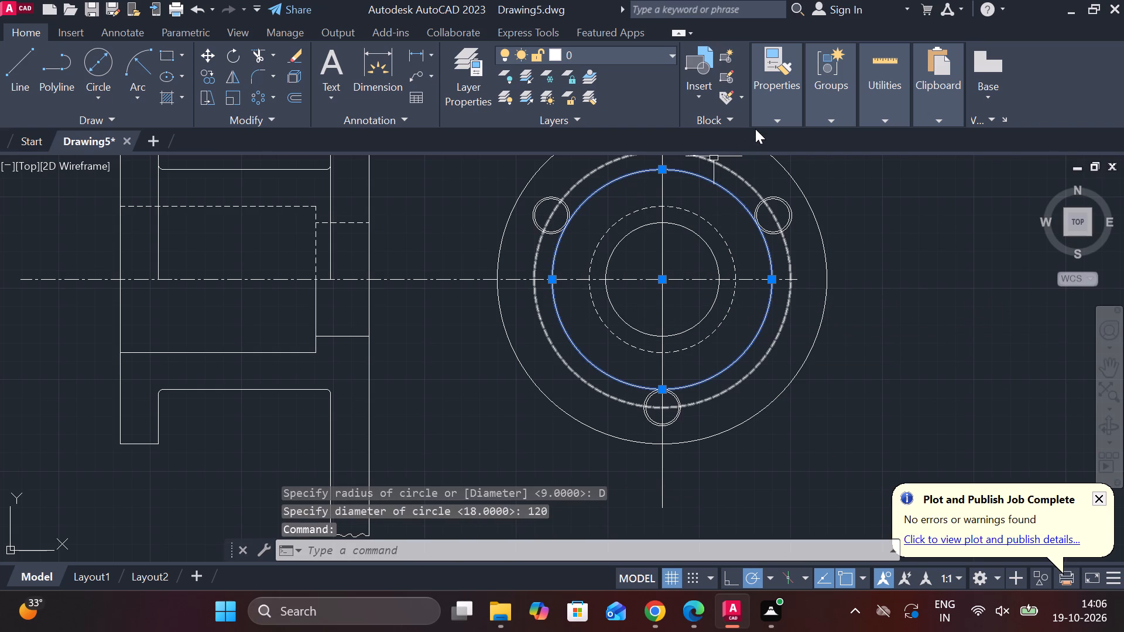
left_click(755, 129)
left_click(784, 121)
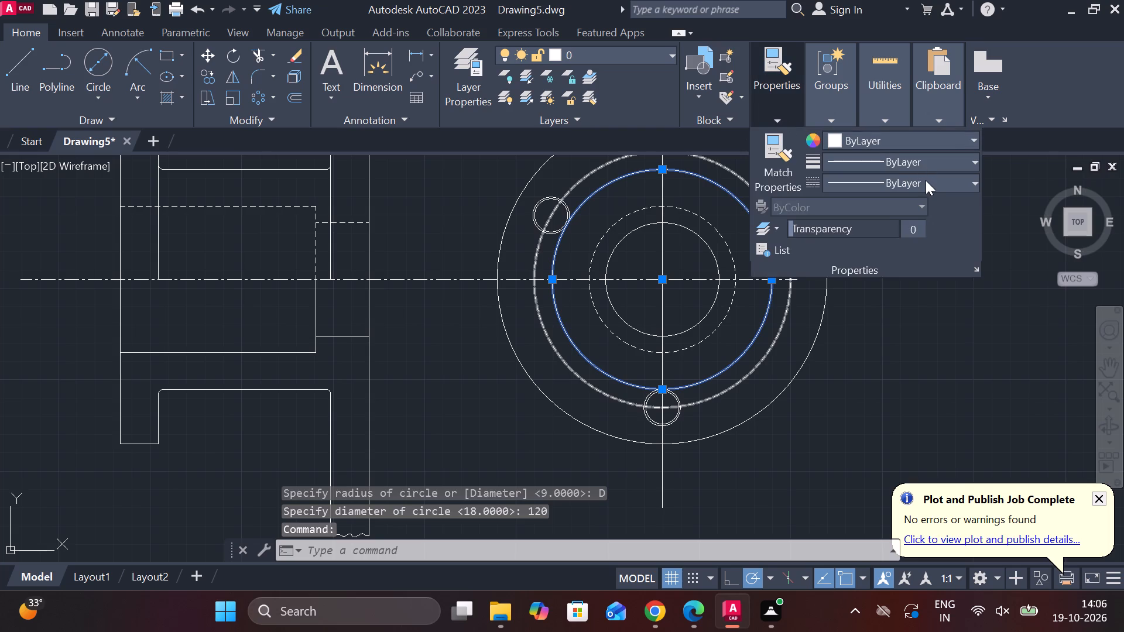
left_click(926, 180)
left_click(874, 286)
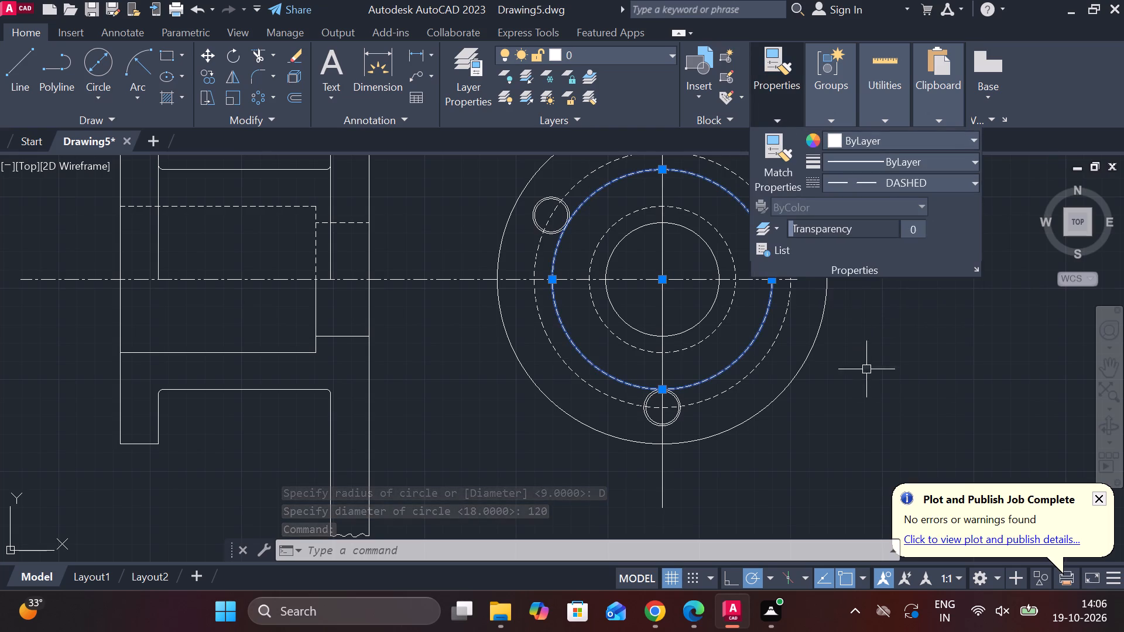
key("Escape")
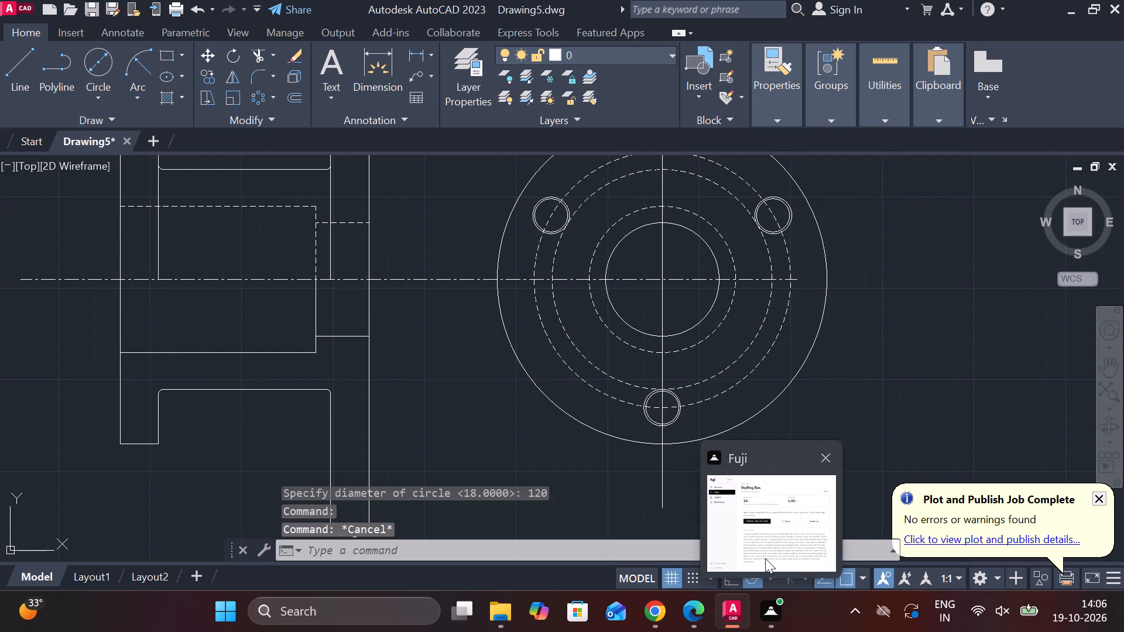
key("Escape")
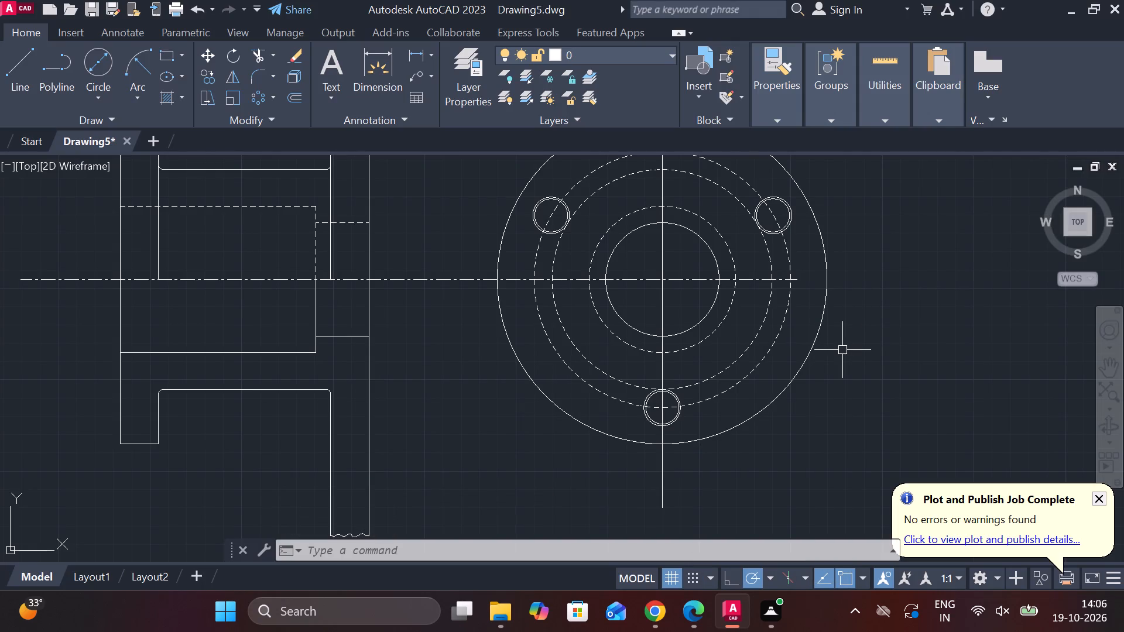
Examine the half-section side view alongside the front view's bolt holes and concentric circles.
middle_click_drag(783, 371, 849, 346)
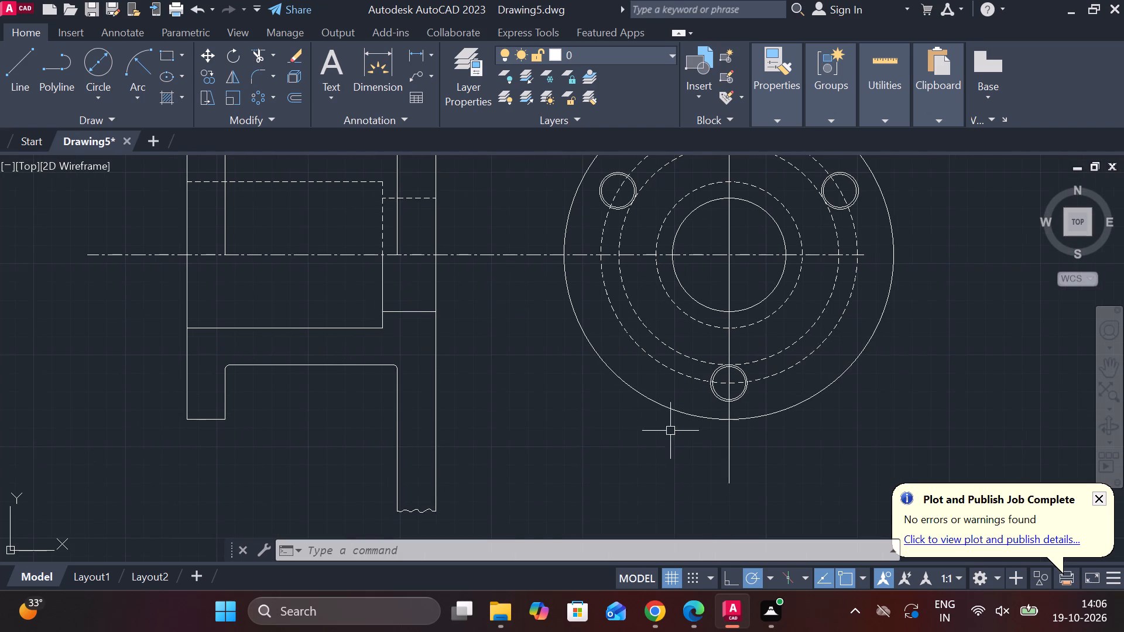
middle_click_drag(583, 442, 592, 439)
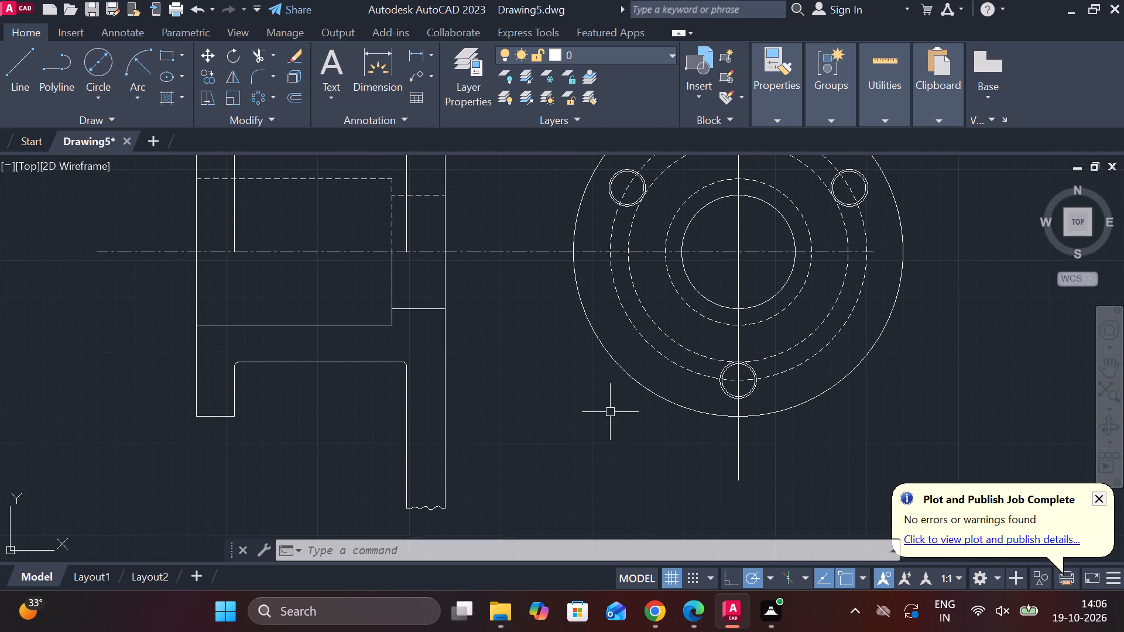
scroll(611, 411, "down", 1)
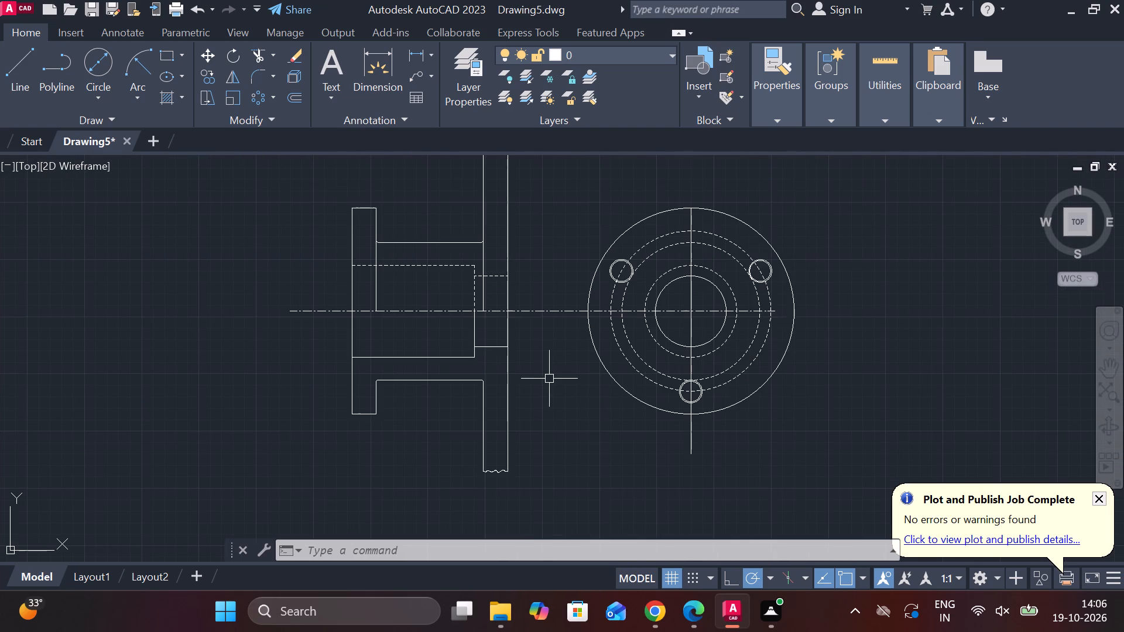
scroll(550, 365, "up", 1)
middle_click_drag(566, 379, 527, 379)
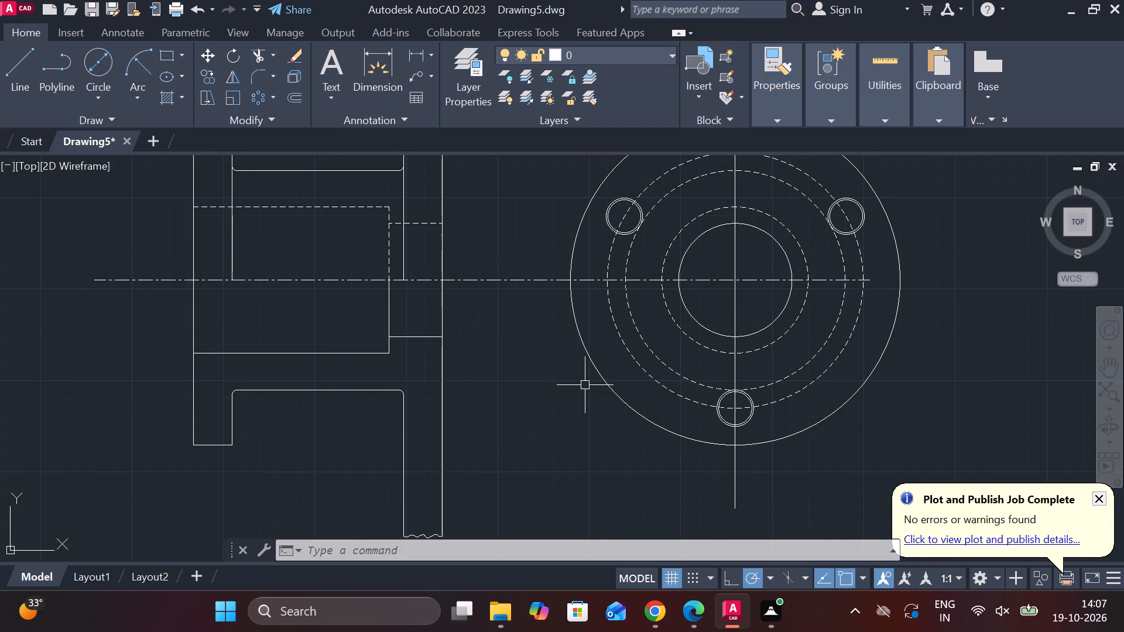
scroll(580, 385, "down", 1)
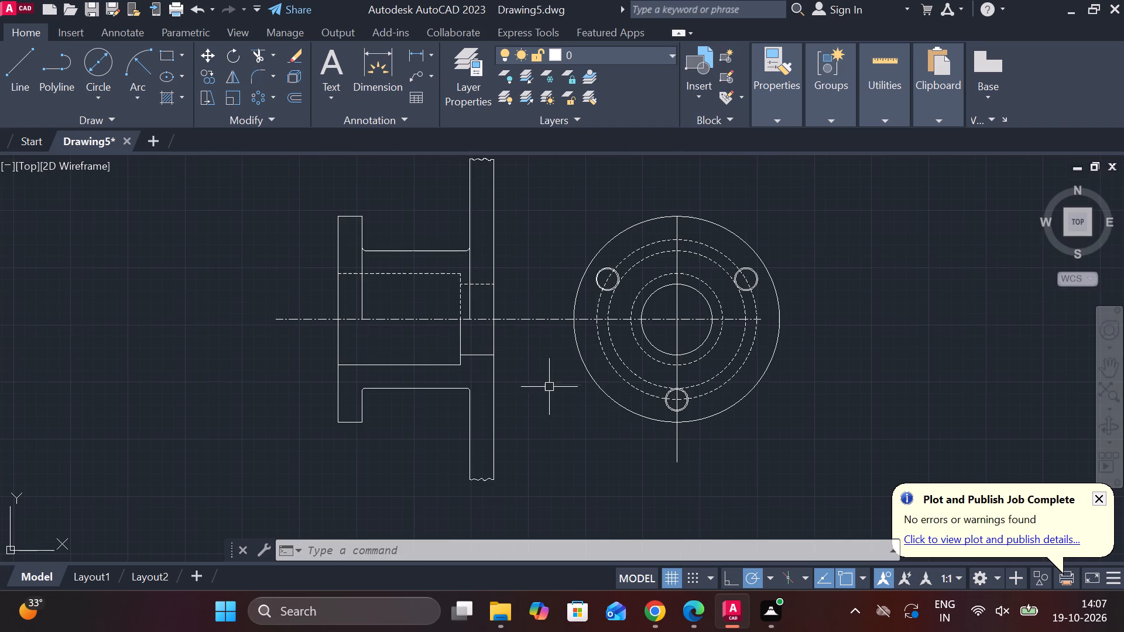
scroll(557, 325, "up", 1)
middle_click_drag(570, 325, 696, 328)
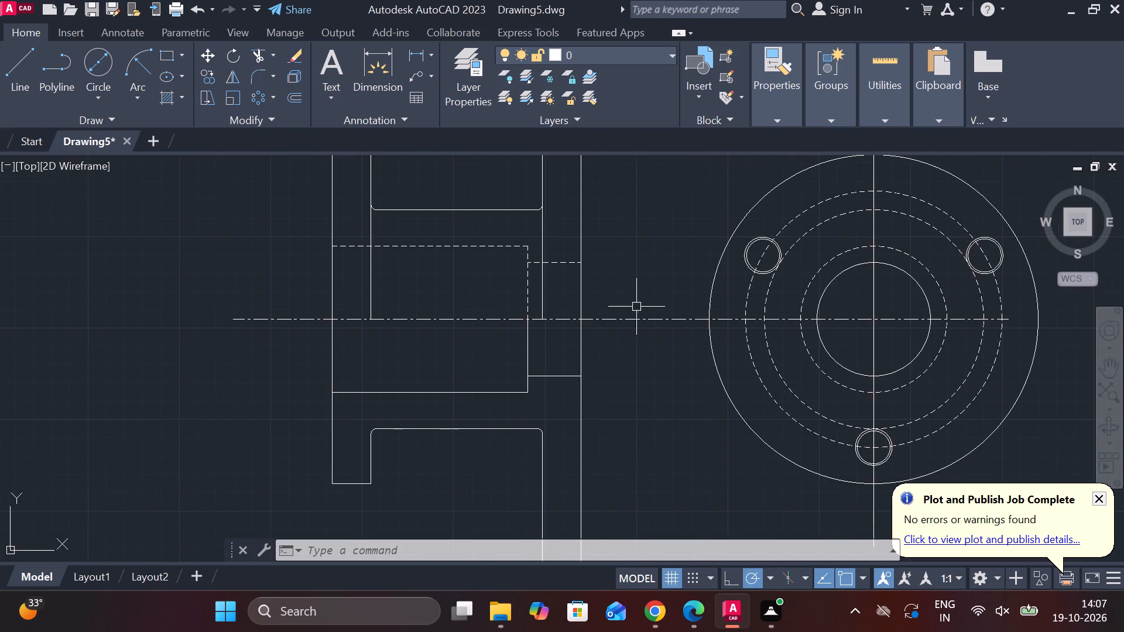
scroll(634, 304, "down", 1)
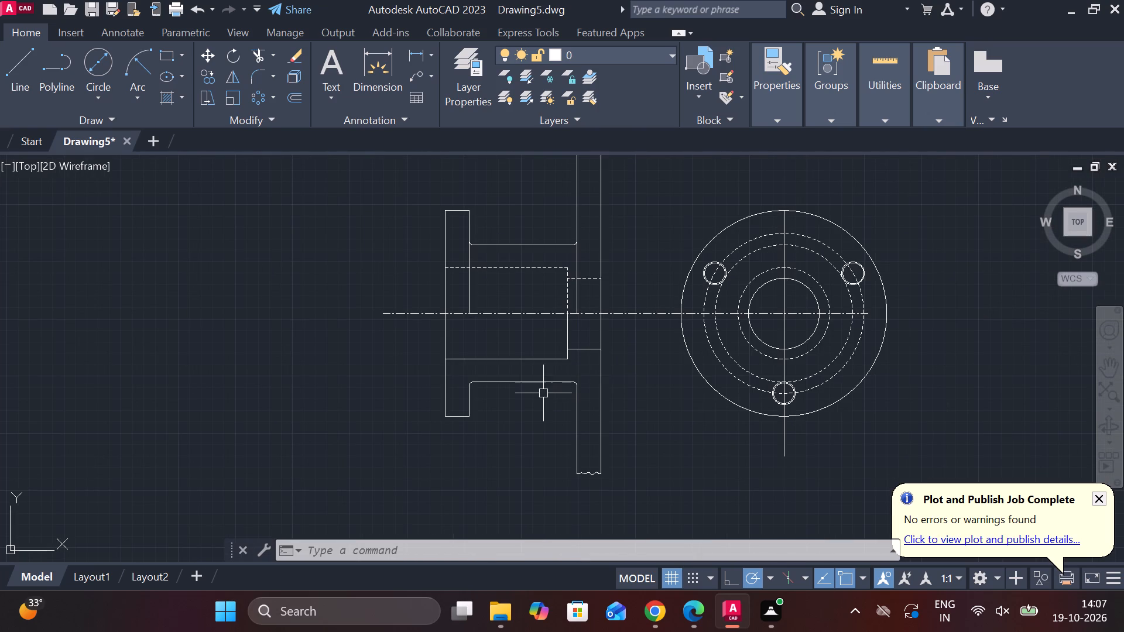
middle_click_drag(543, 393, 609, 381)
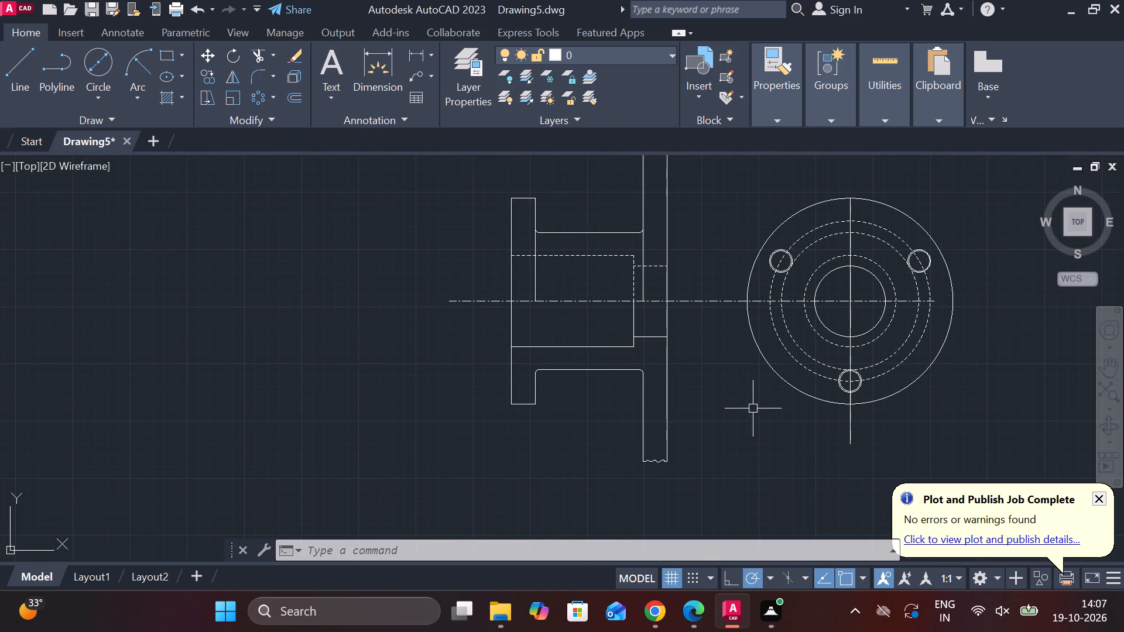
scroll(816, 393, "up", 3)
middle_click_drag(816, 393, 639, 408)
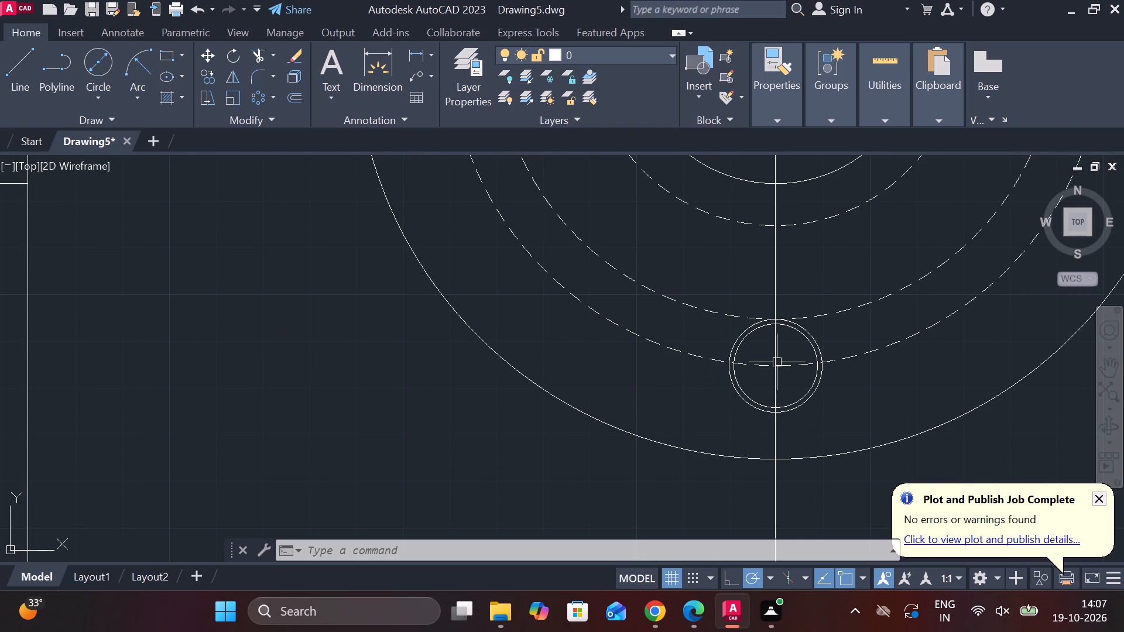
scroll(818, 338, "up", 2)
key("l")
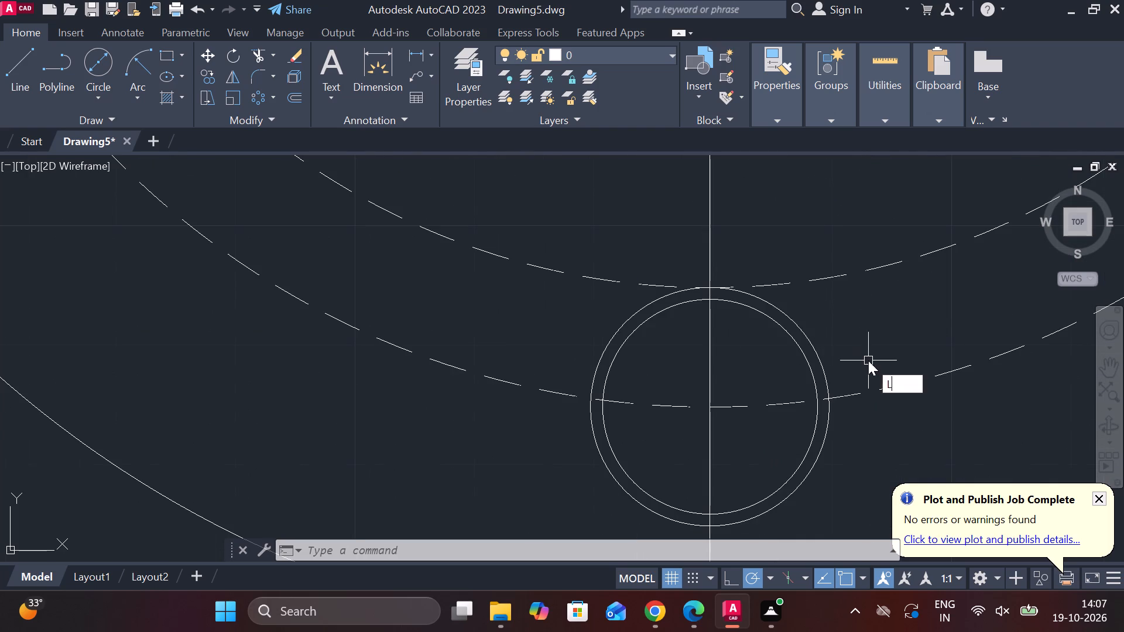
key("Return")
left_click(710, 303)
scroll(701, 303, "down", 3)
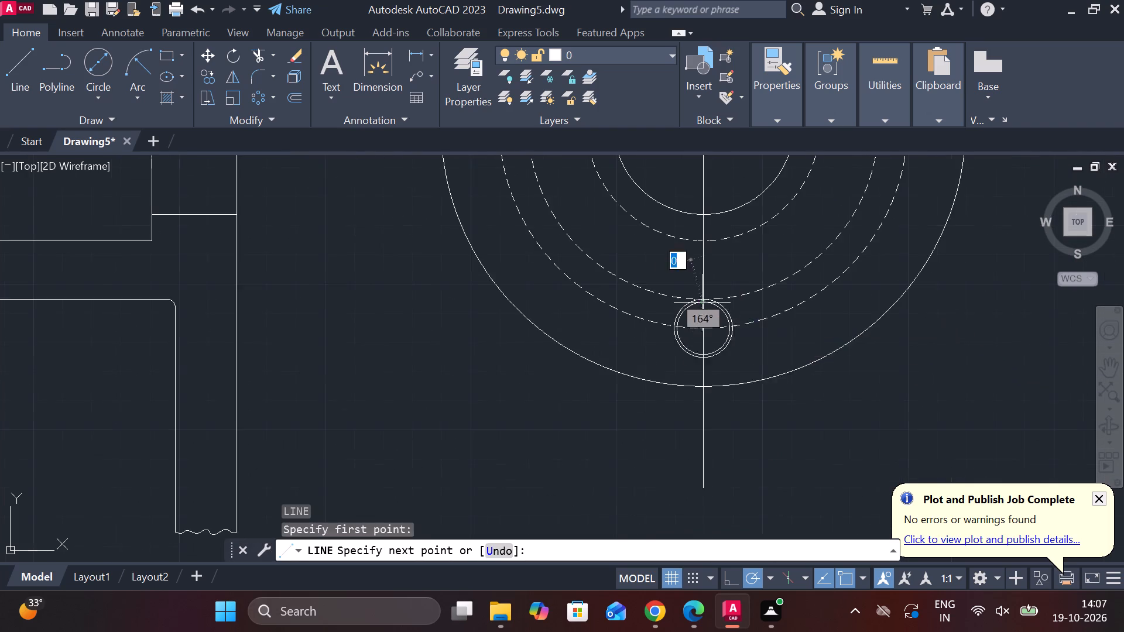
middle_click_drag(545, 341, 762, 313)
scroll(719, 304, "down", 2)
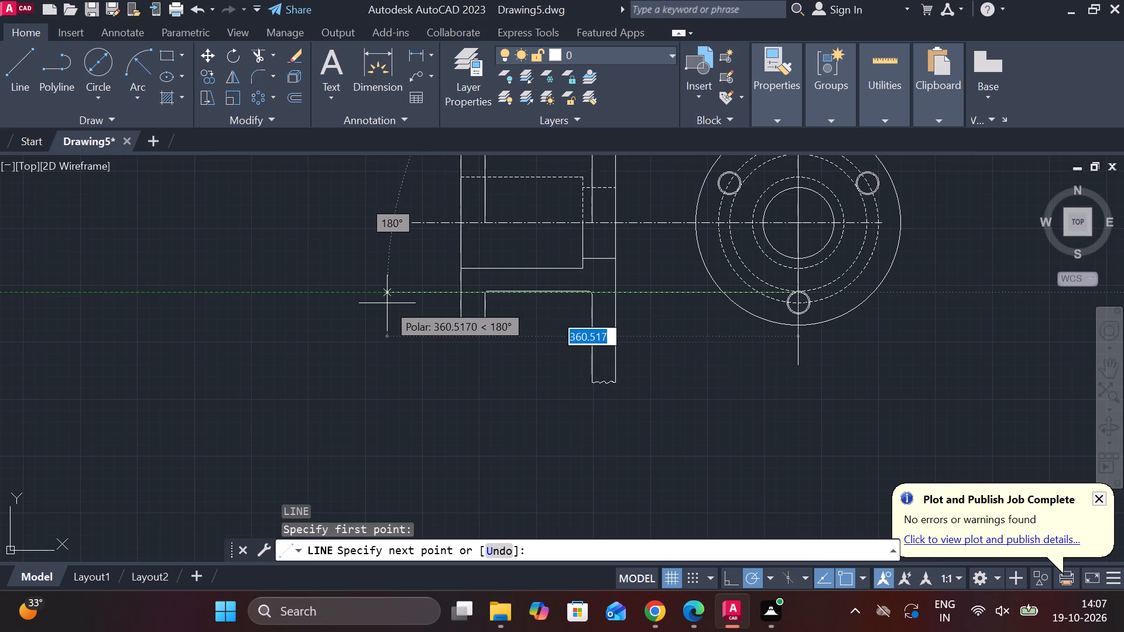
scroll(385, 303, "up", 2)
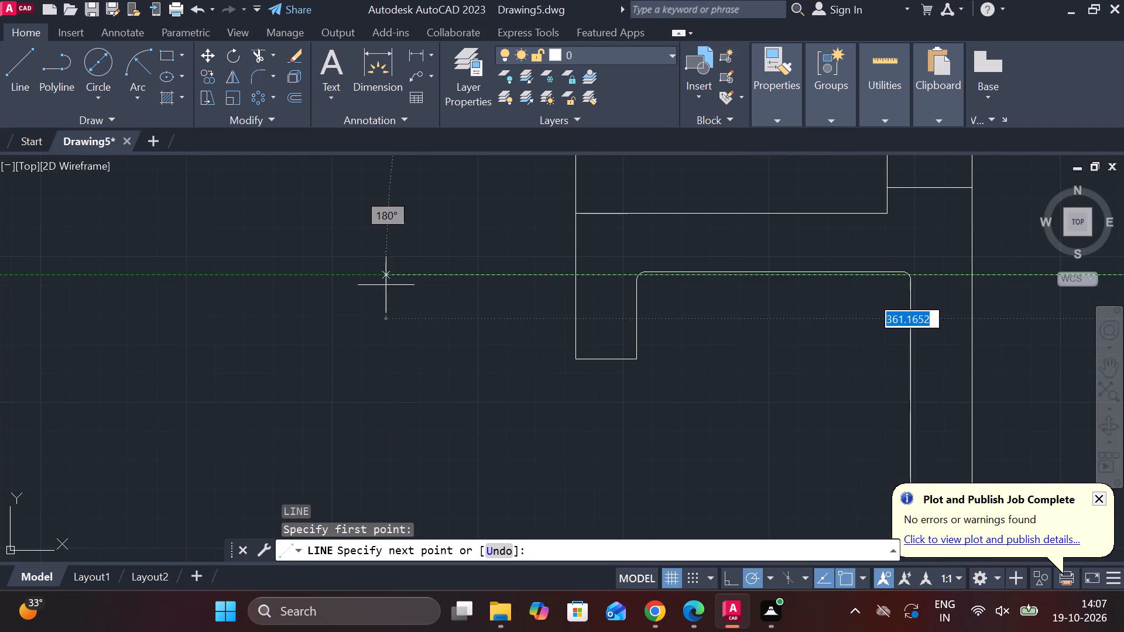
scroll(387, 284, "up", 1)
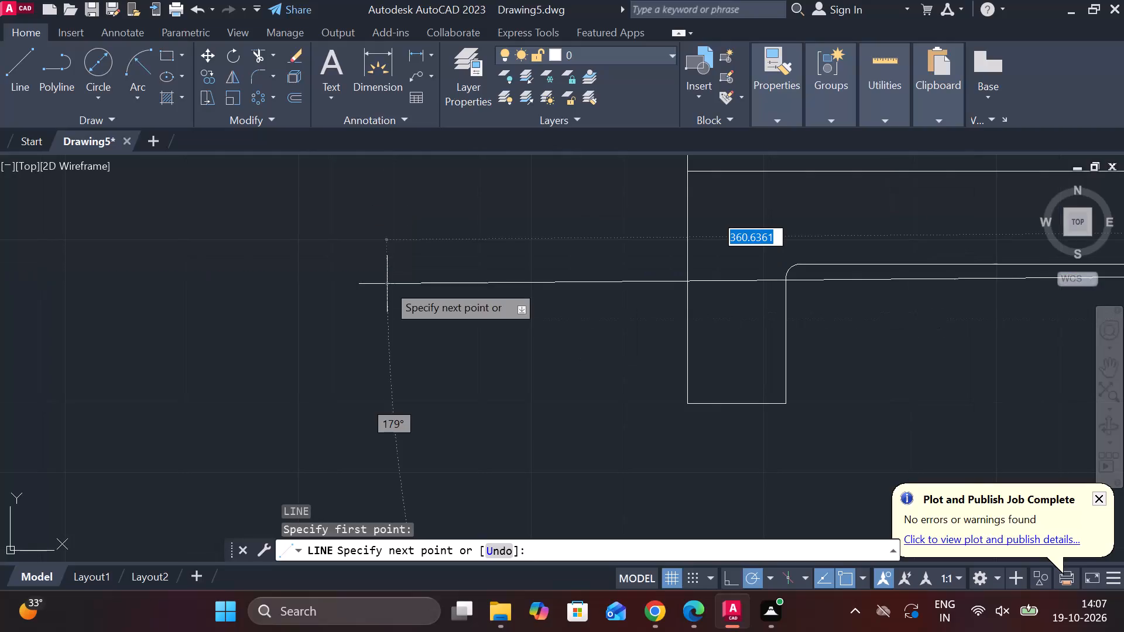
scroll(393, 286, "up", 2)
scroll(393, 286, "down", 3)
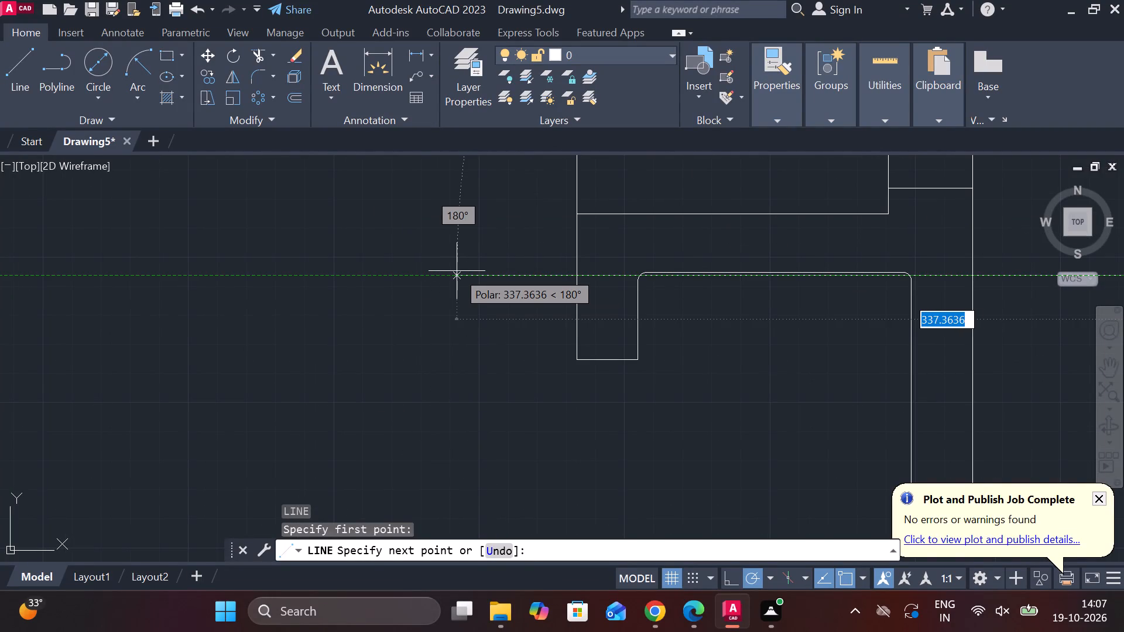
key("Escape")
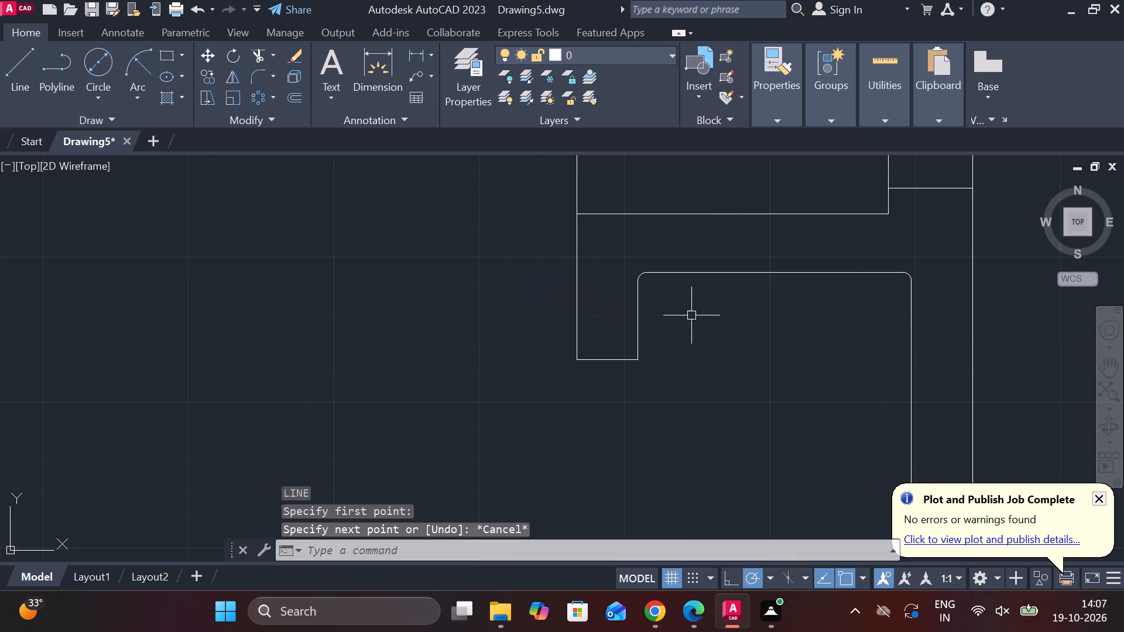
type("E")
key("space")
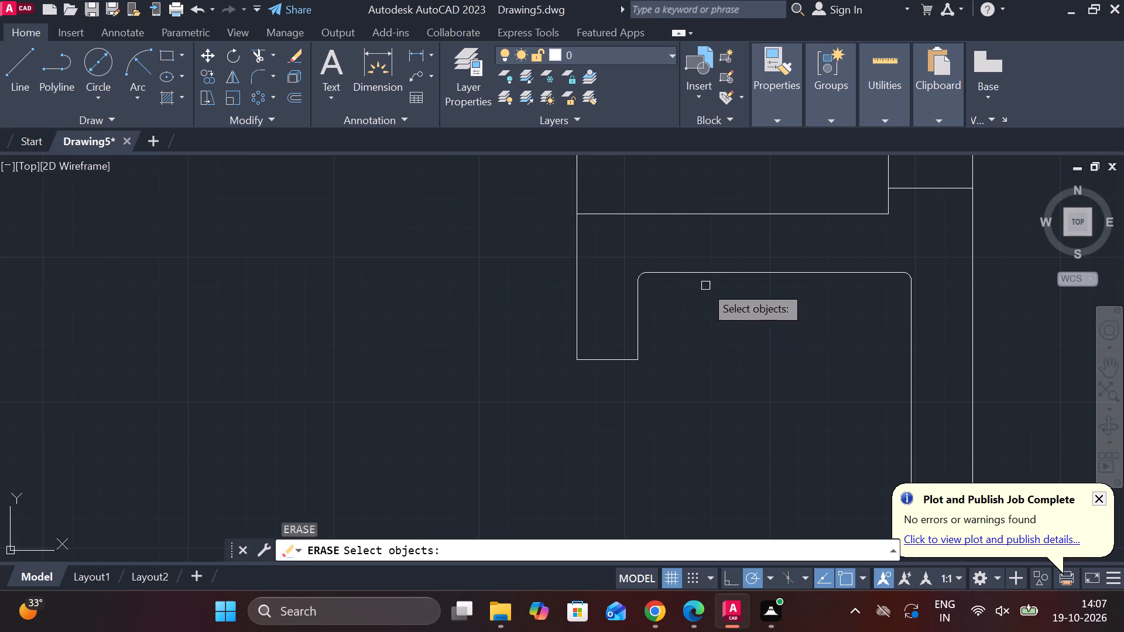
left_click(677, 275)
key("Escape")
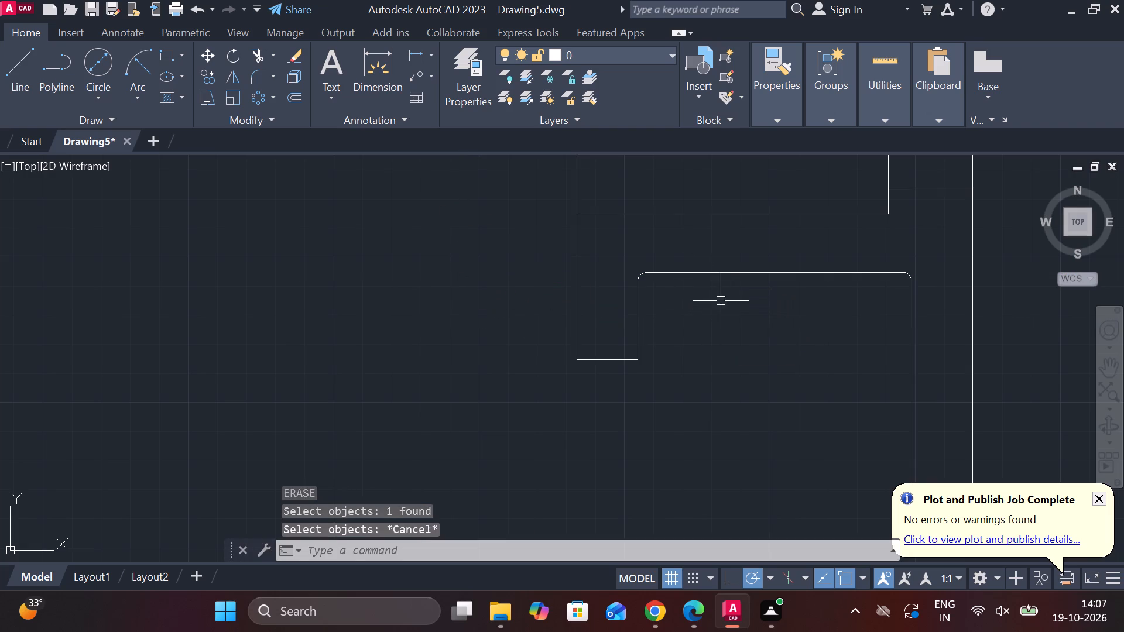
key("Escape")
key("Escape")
Extend the side view's lower body line to the smaller flange's outer face, and the flange's inner edge up to that line.
type("EX")
key("space")
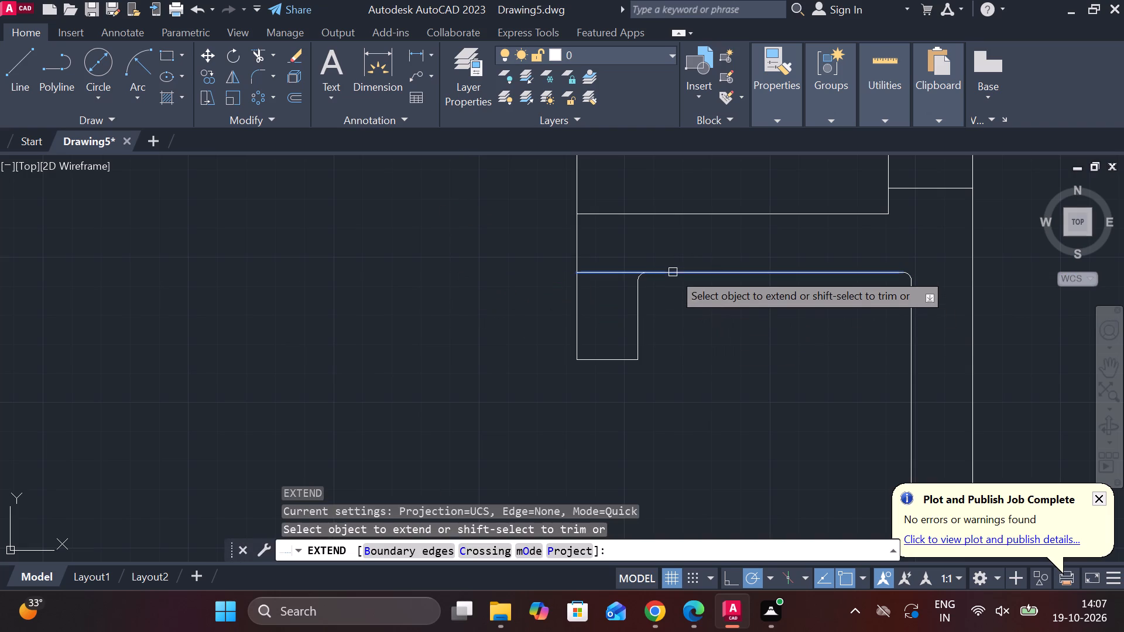
left_click(673, 272)
left_click(635, 315)
scroll(633, 274, "up", 2)
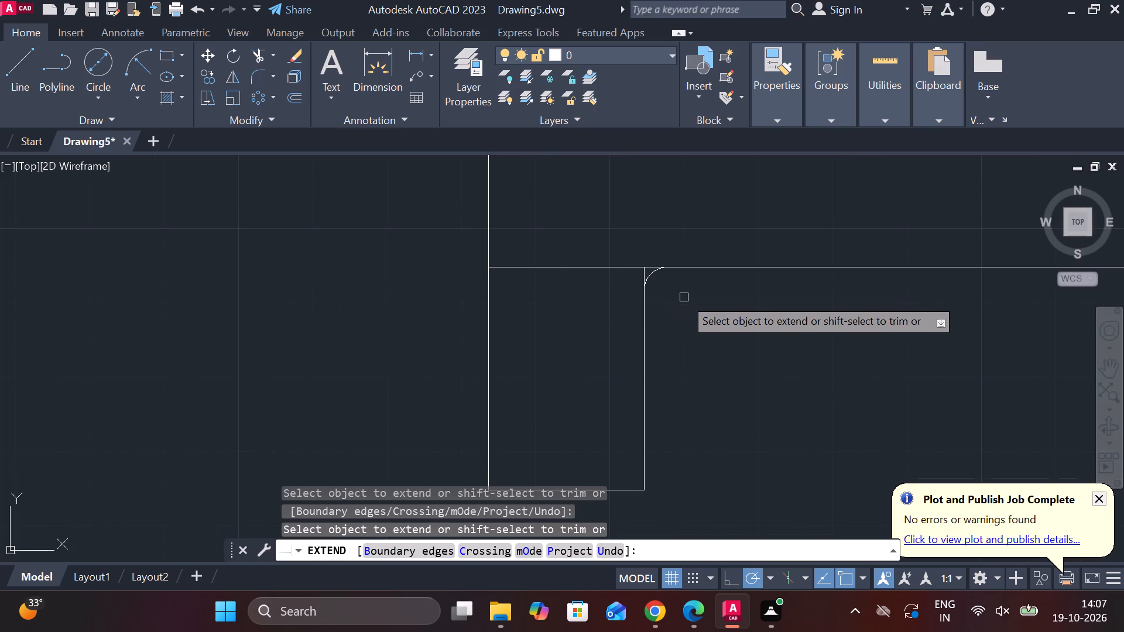
Trim away the fillet arc at the smaller flange's lower inner corner in the side view.
type("TR")
key("space")
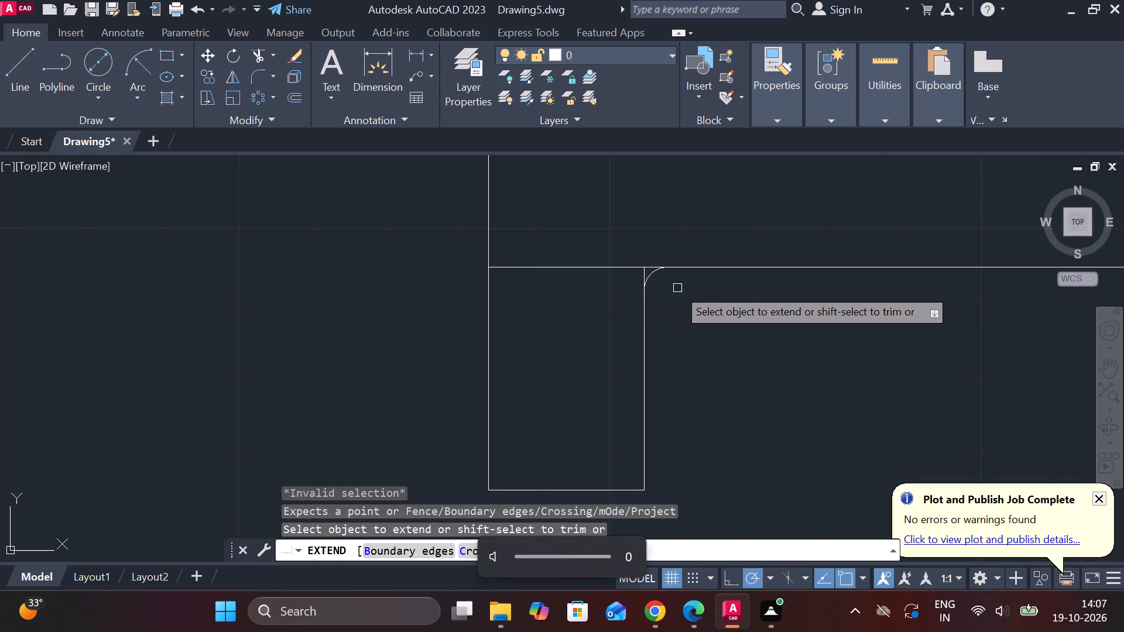
left_click(654, 274)
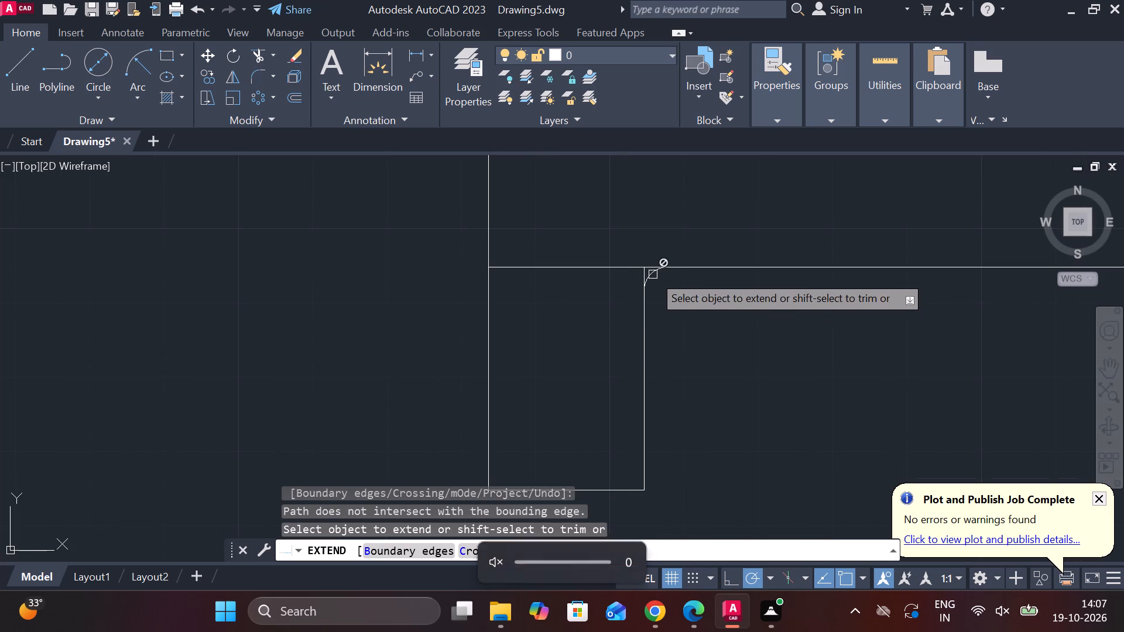
key("Escape")
key("Escape")
type("TR")
key("space")
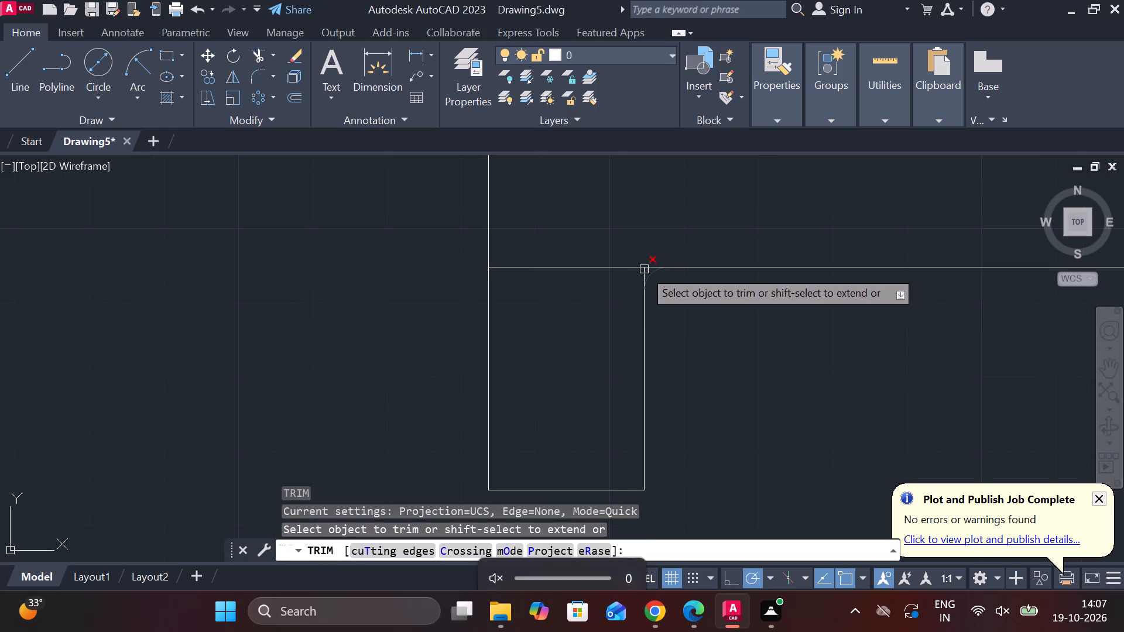
left_click(650, 277)
scroll(738, 322, "down", 3)
middle_click_drag(752, 343, 657, 348)
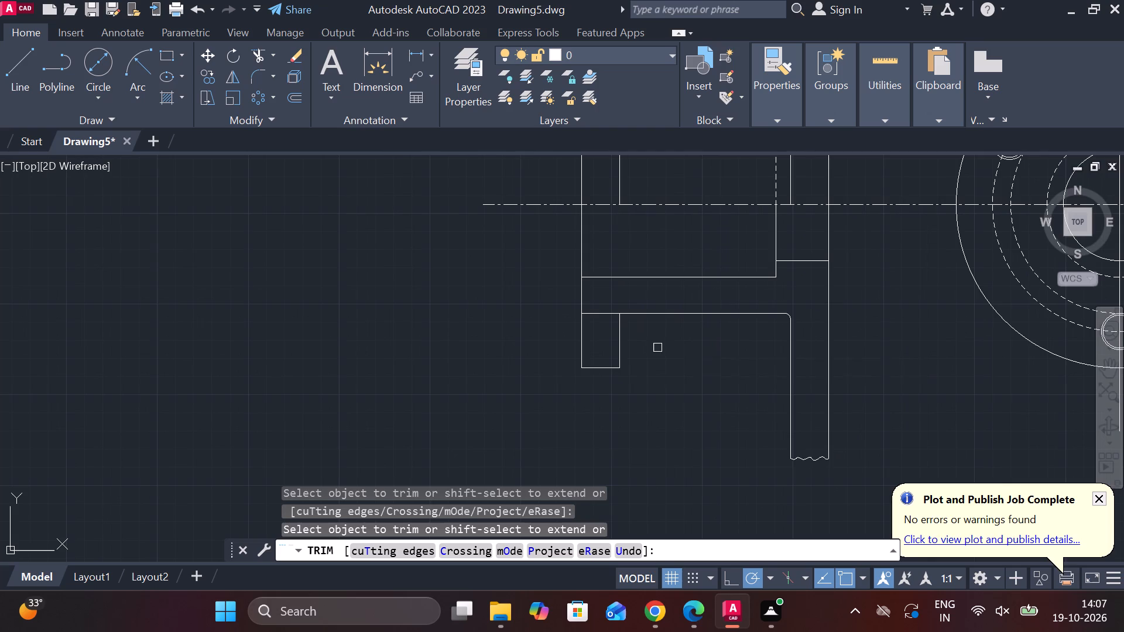
middle_click_drag(937, 387, 863, 386)
key("Escape")
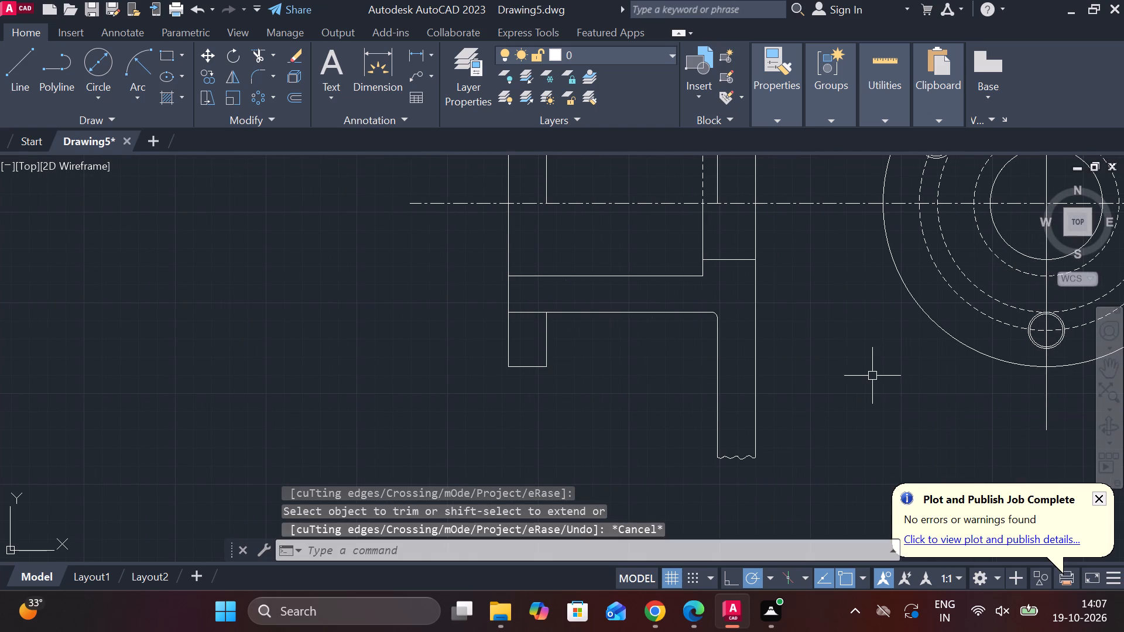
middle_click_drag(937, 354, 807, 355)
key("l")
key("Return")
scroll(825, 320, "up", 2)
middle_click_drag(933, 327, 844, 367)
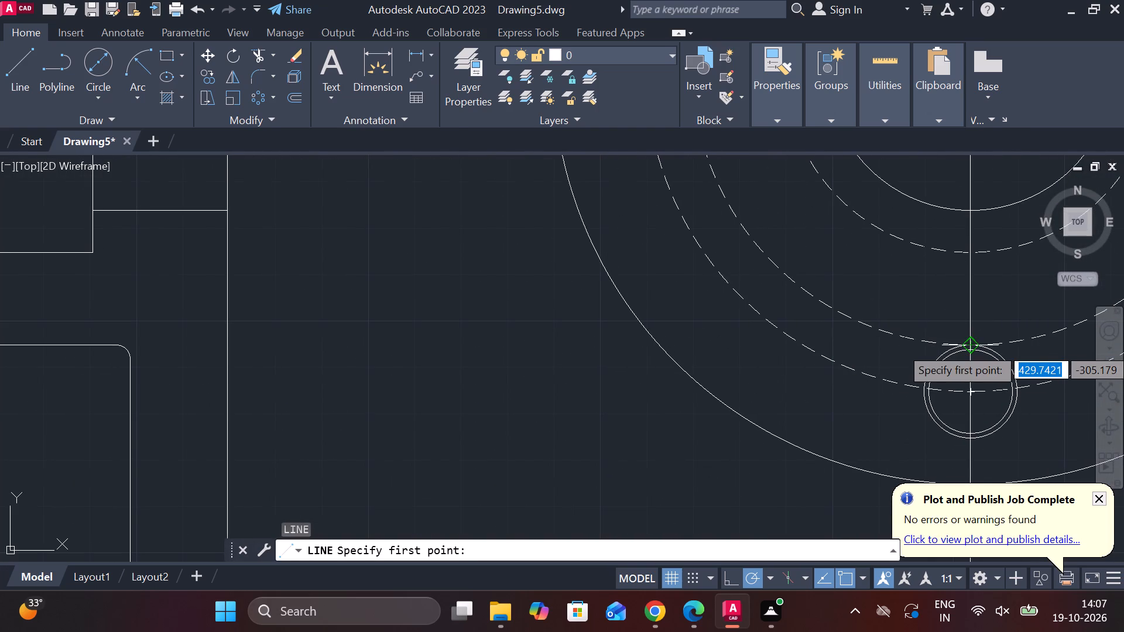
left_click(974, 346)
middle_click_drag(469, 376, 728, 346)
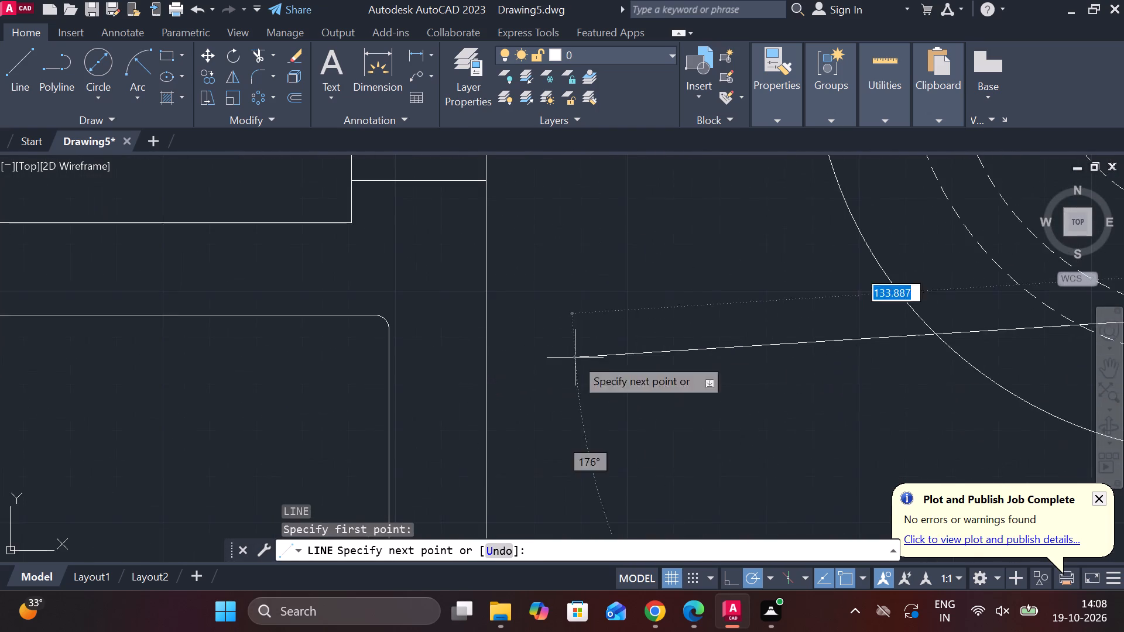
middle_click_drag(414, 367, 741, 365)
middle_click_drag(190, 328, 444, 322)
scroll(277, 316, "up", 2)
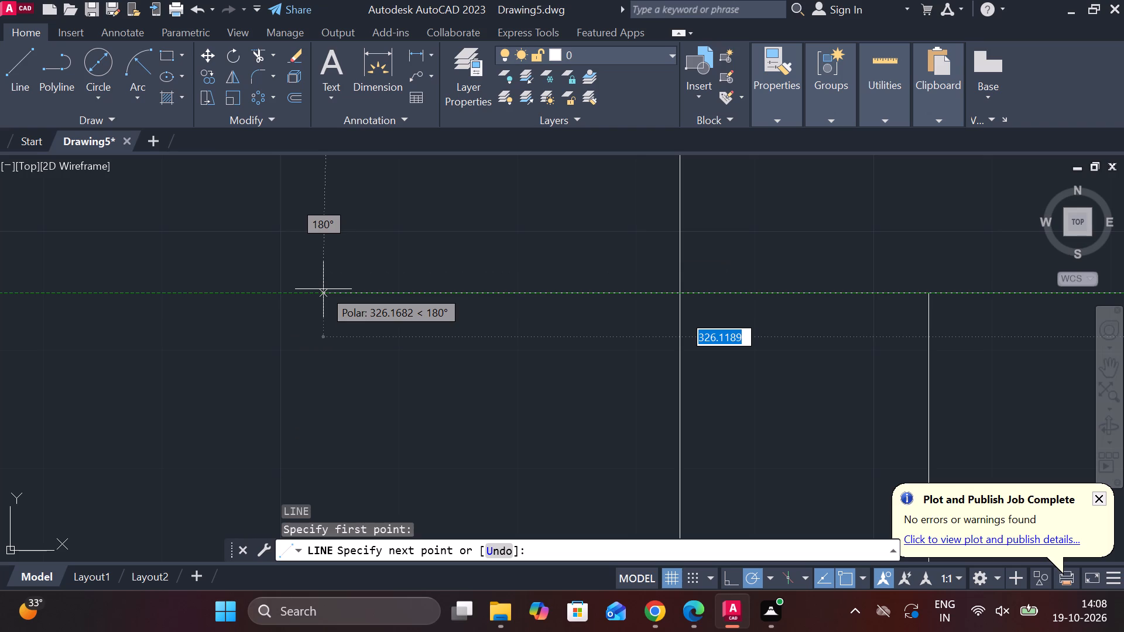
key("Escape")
Draw a horizontal line about 46 long from the smaller flange's outer face, starting 70 below the centre line, past the flange's inner edge.
scroll(398, 366, "down", 1)
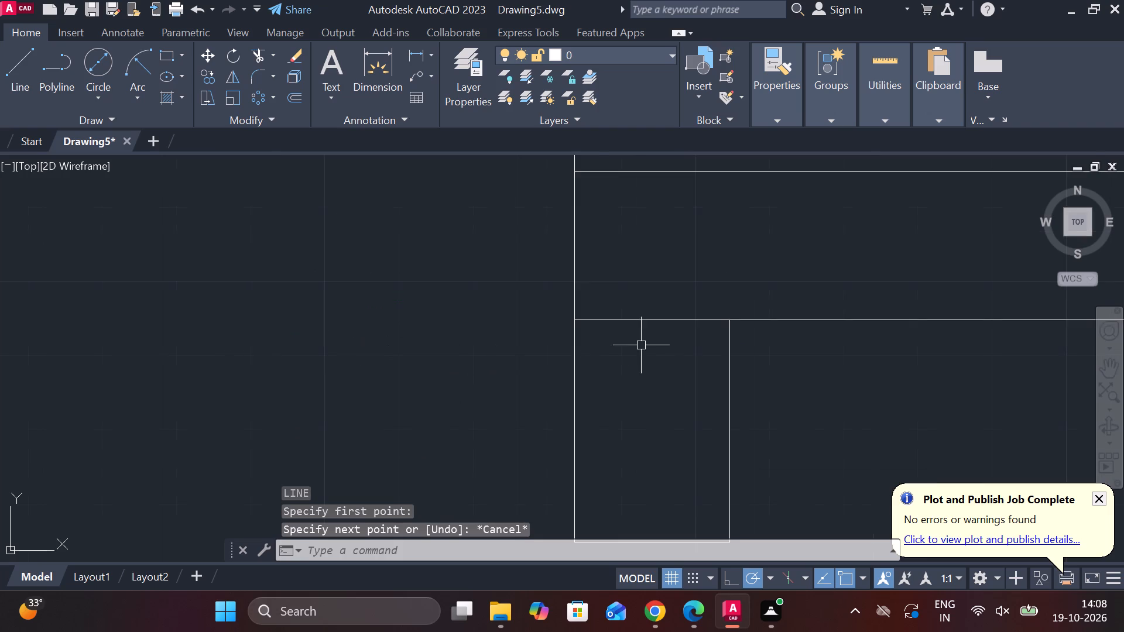
scroll(639, 342, "down", 3)
middle_click_drag(653, 346, 632, 352)
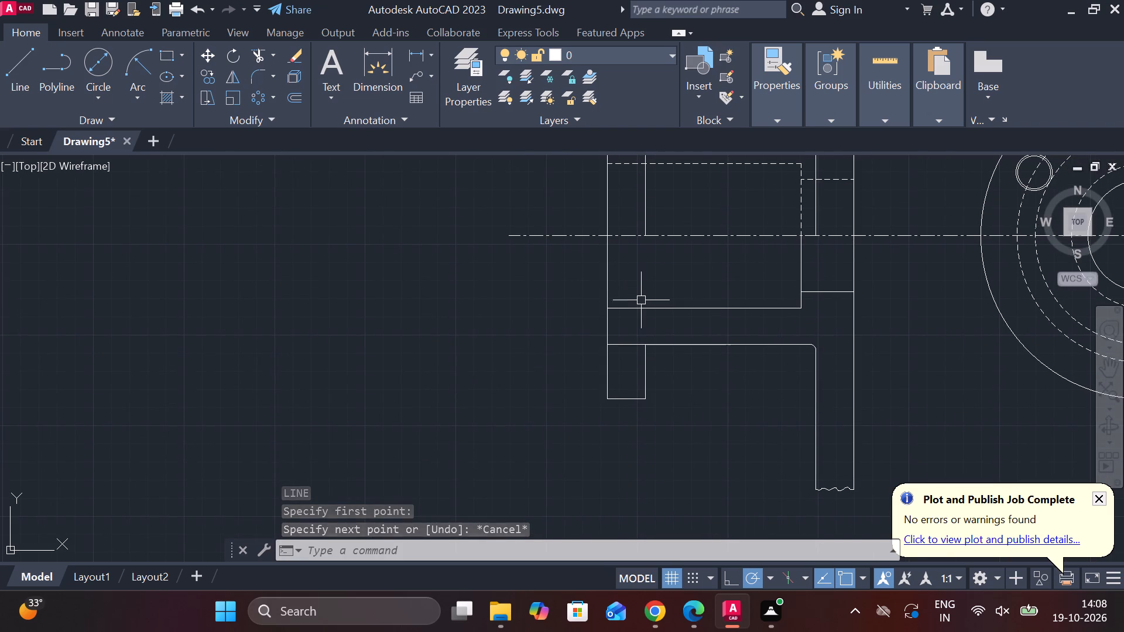
key("l")
key("Return")
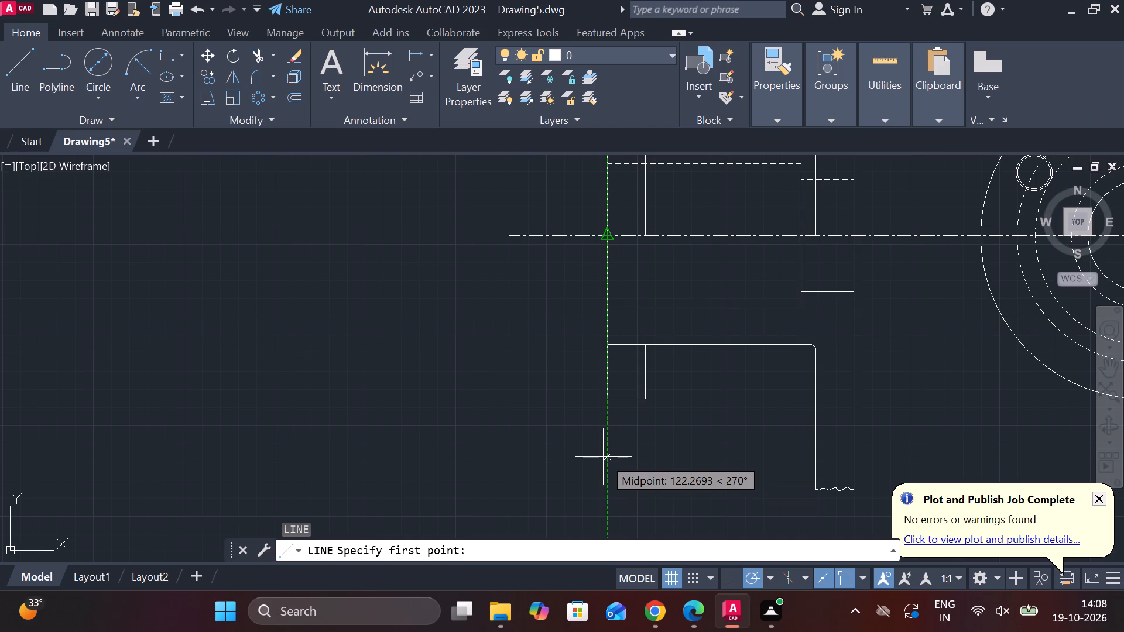
type("70")
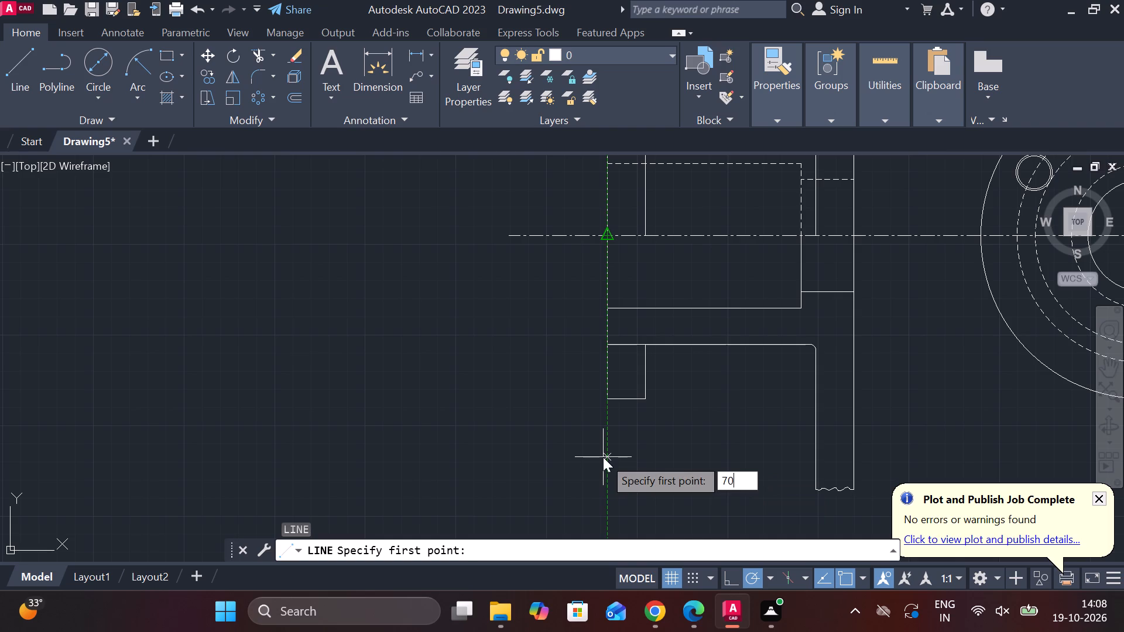
key("Return")
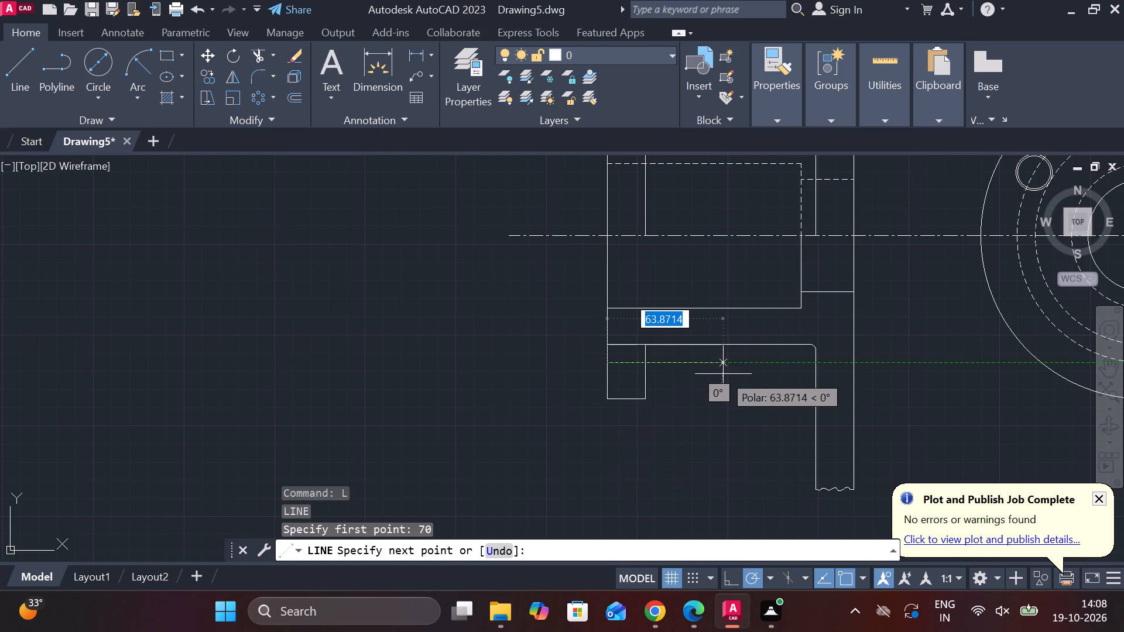
middle_click_drag(775, 376, 522, 388)
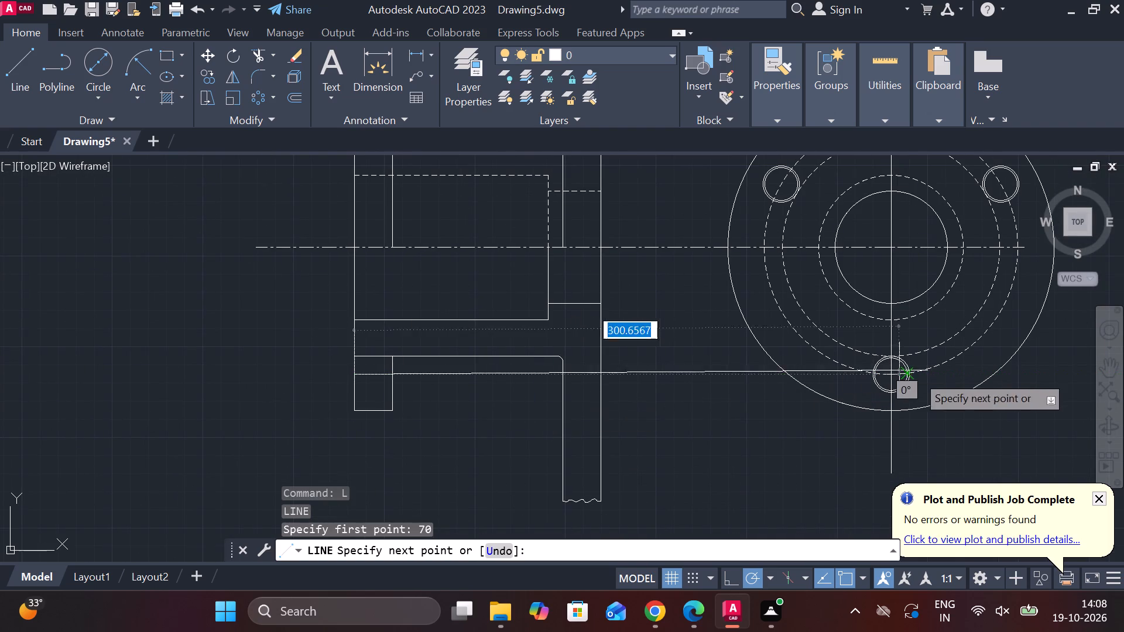
middle_click_drag(403, 369, 461, 390)
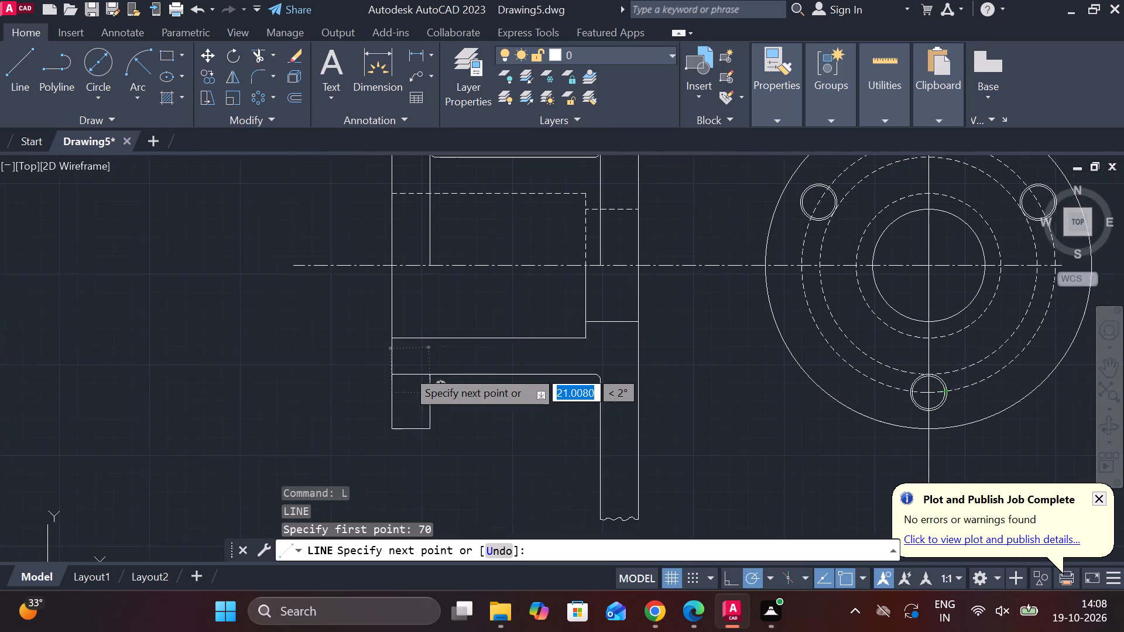
middle_click_drag(461, 390, 474, 390)
scroll(462, 403, "up", 2)
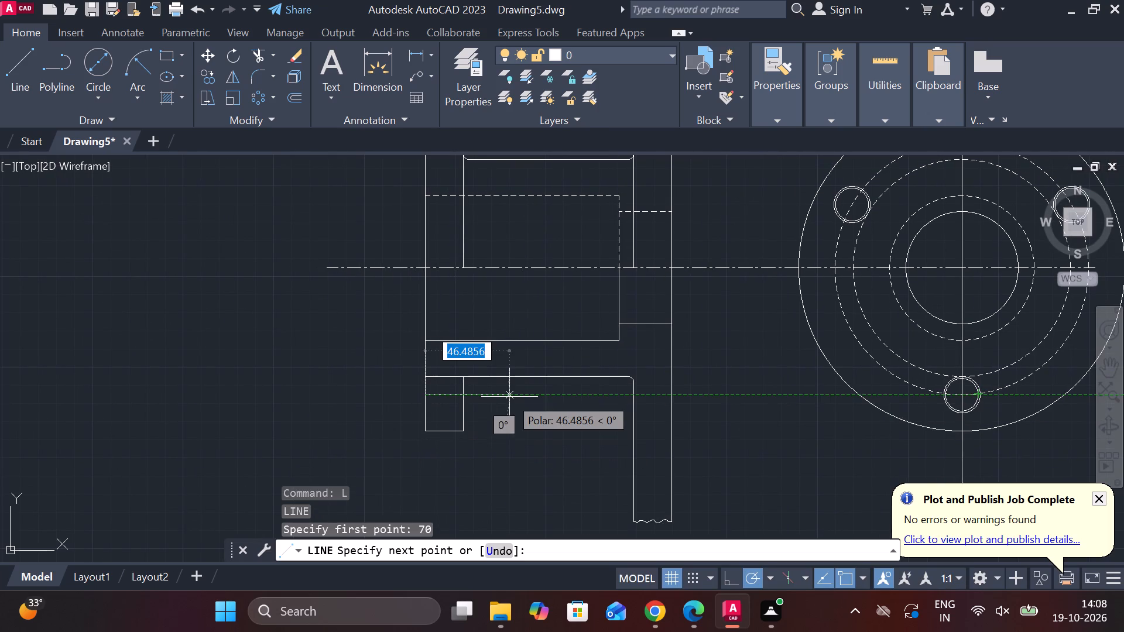
left_click(509, 397)
key("Escape")
Offset the horizontal line through the smaller flange by 9 above and 9 below for the bolt-hole edges.
scroll(481, 403, "up", 1)
middle_click_drag(511, 418, 572, 435)
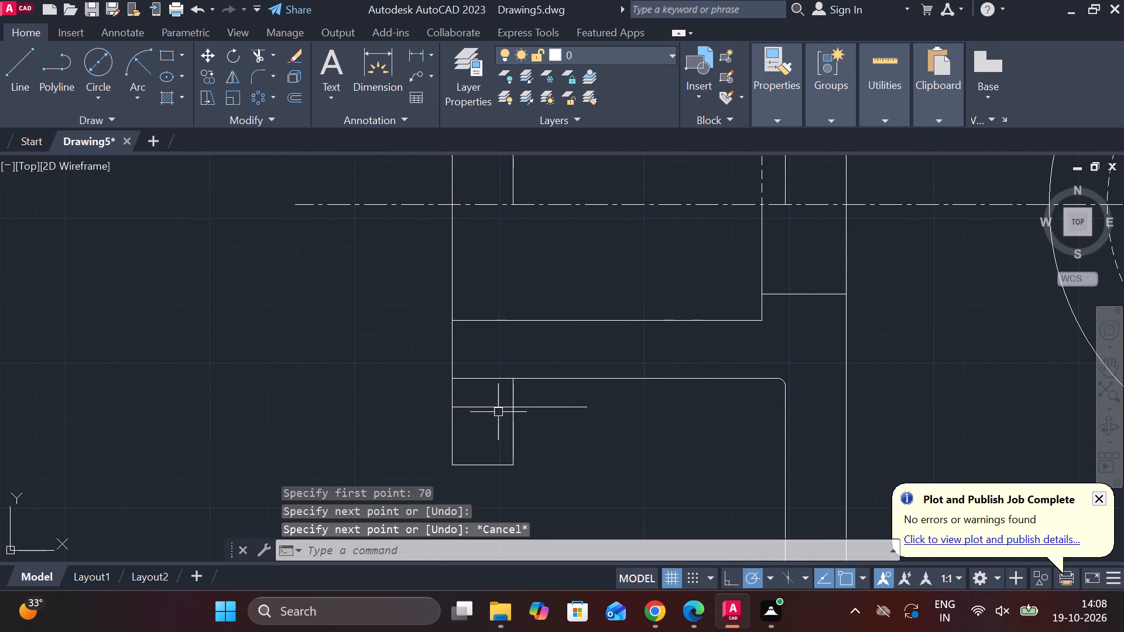
left_click(492, 408)
key("o")
key("Return")
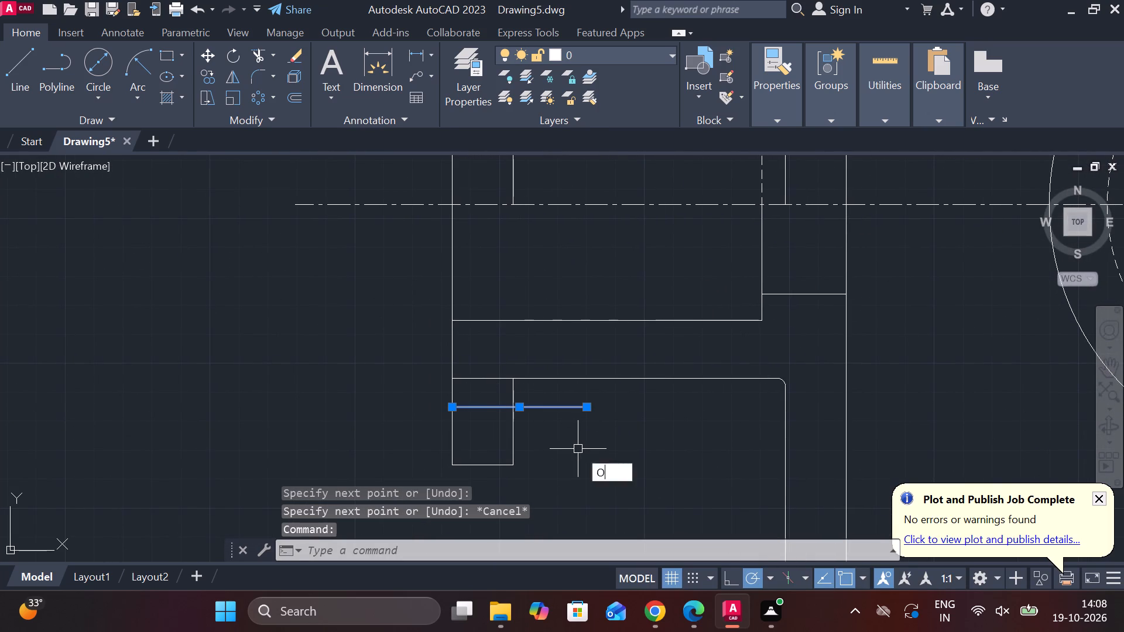
key("Return")
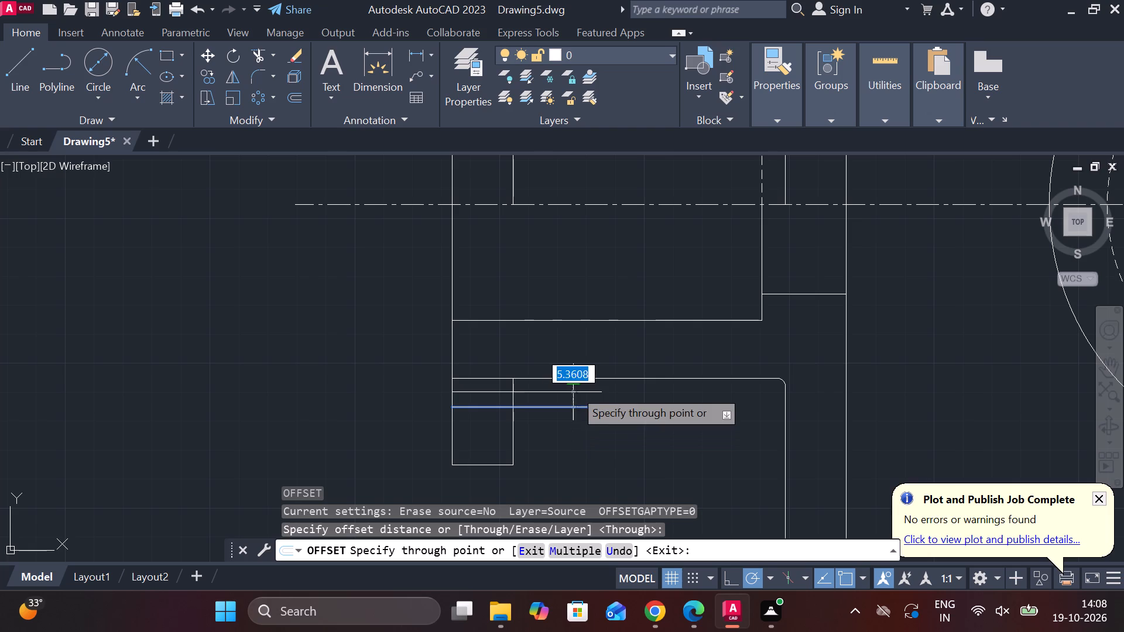
scroll(574, 389, "up", 1)
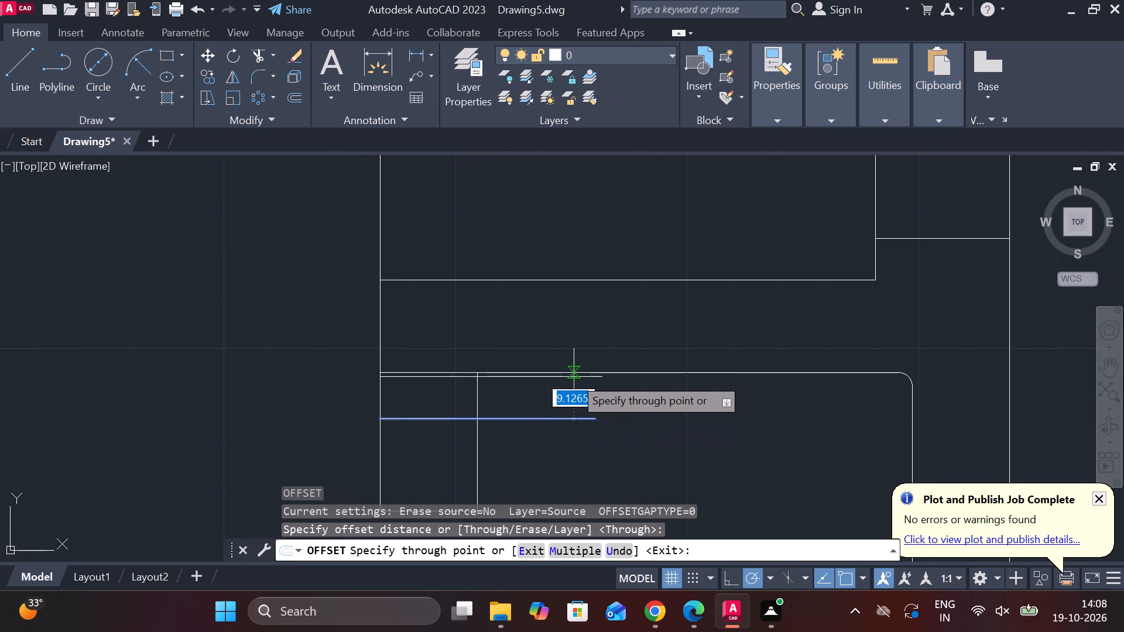
key("9")
key("Return")
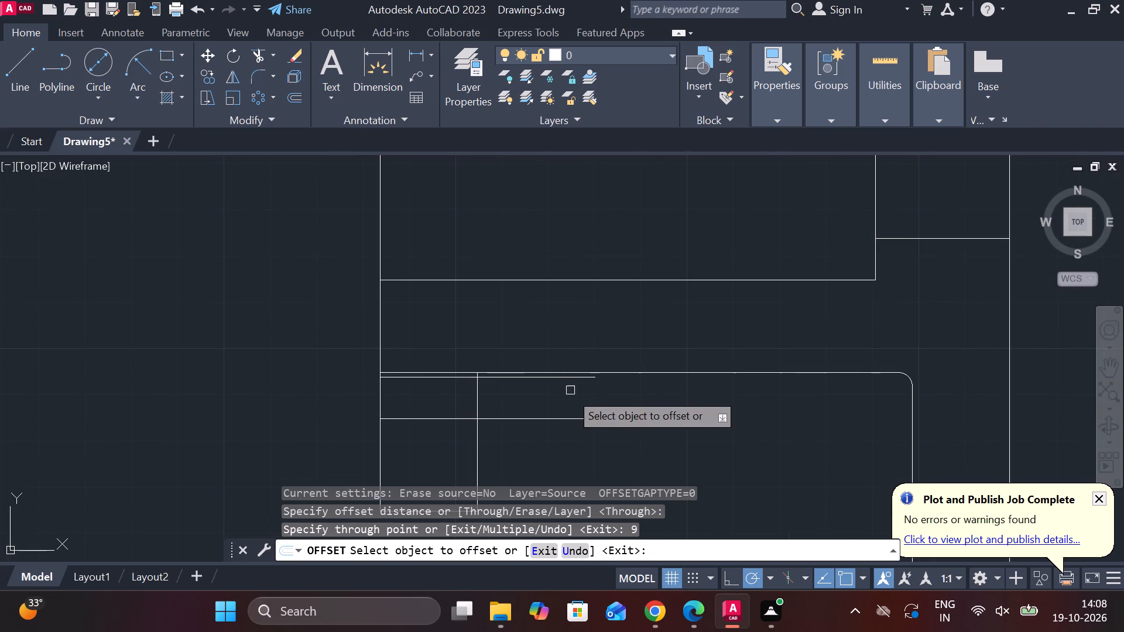
left_click(508, 421)
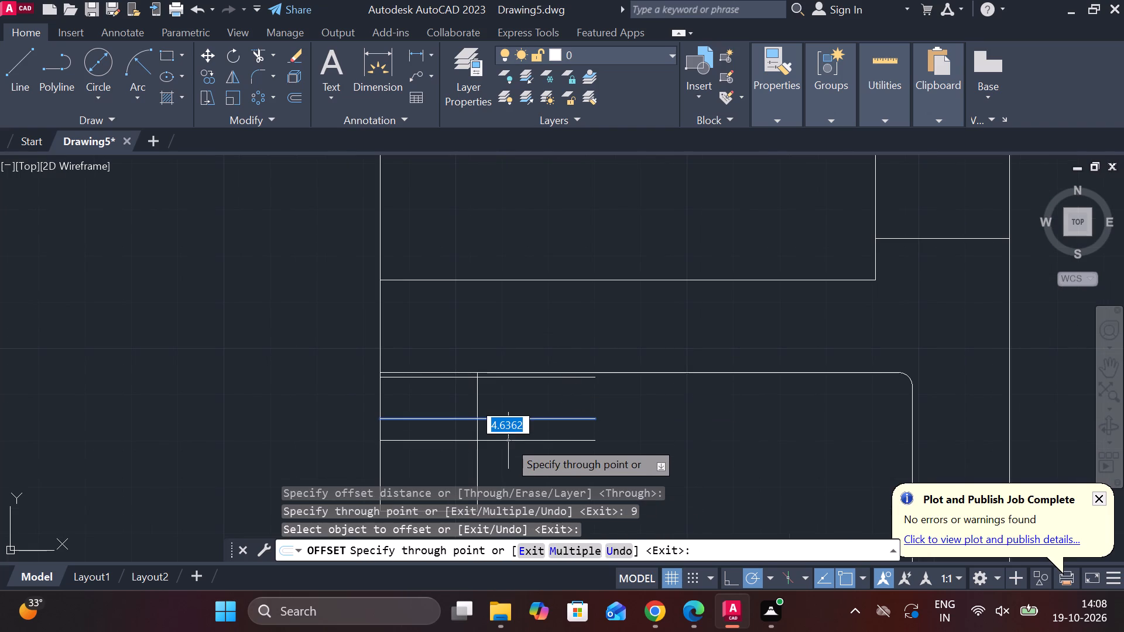
key("9")
key("Return")
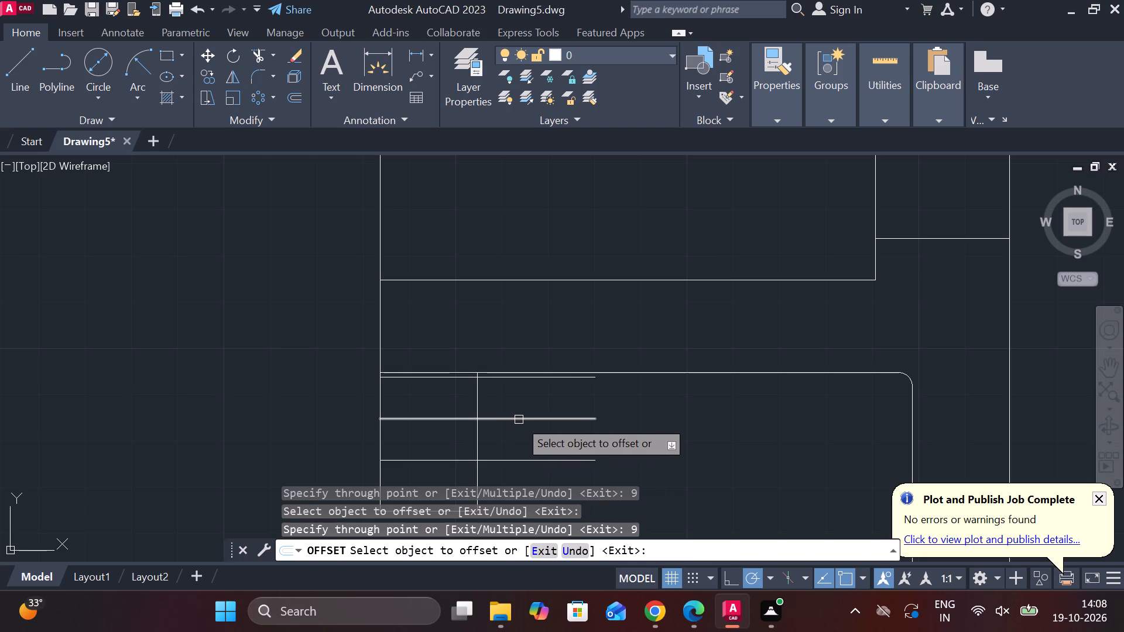
middle_click_drag(523, 421, 603, 416)
scroll(603, 415, "up", 1)
key("Escape")
Trim the lower body line across the smaller flange, and the three bolt-hole lines beyond the flange's inner edge.
type("TR")
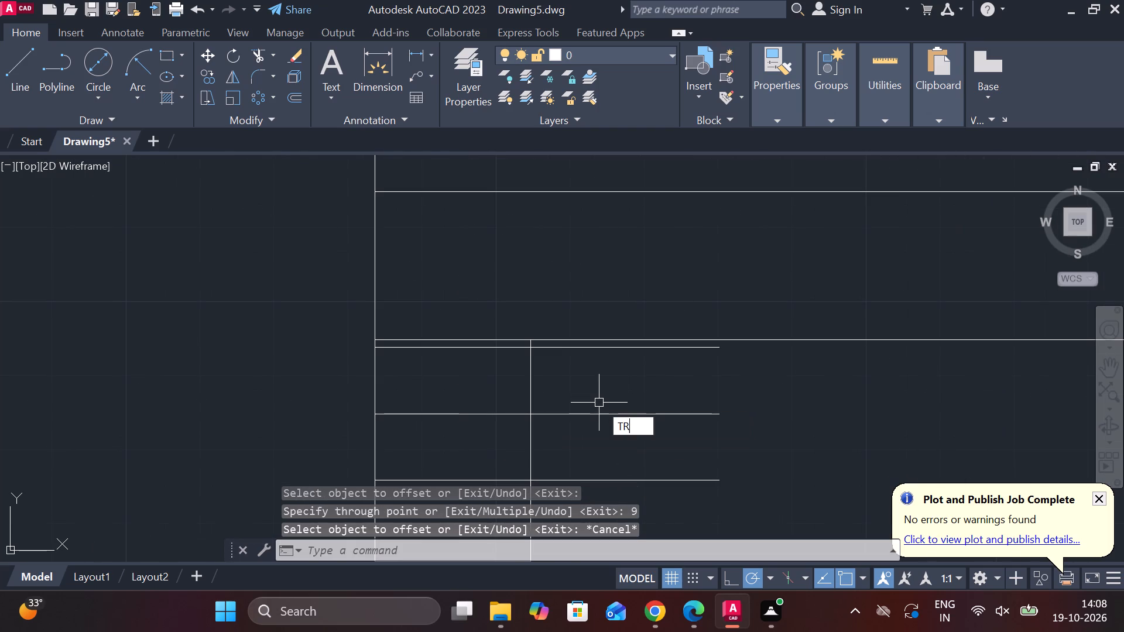
key("space")
left_click(520, 341)
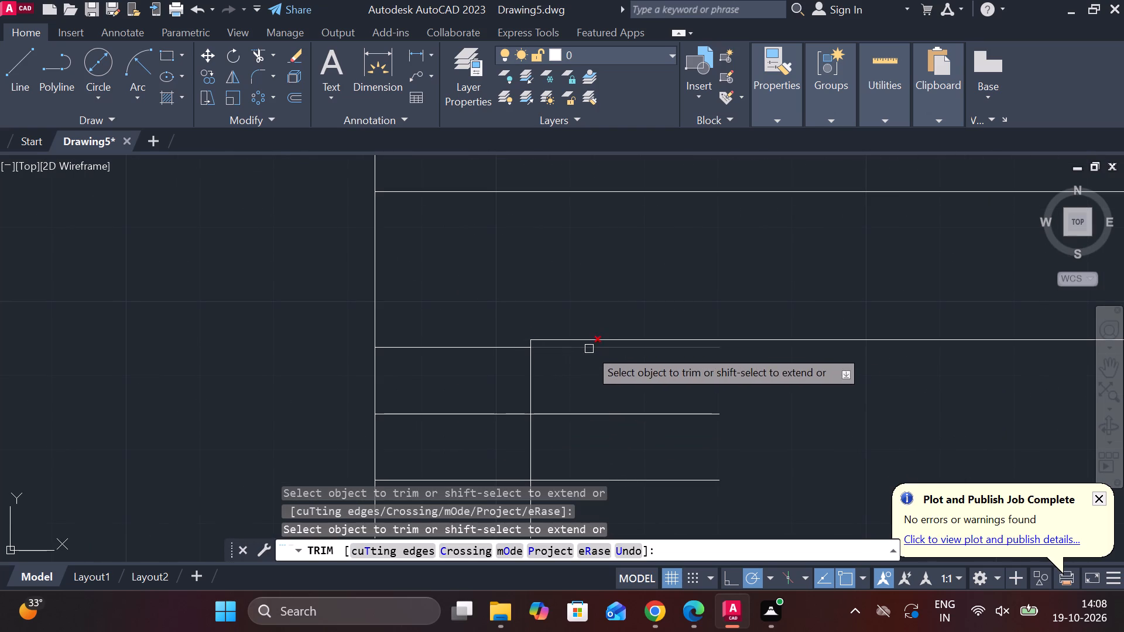
left_click(589, 349)
left_click(619, 409)
left_click(619, 413)
left_click(620, 415)
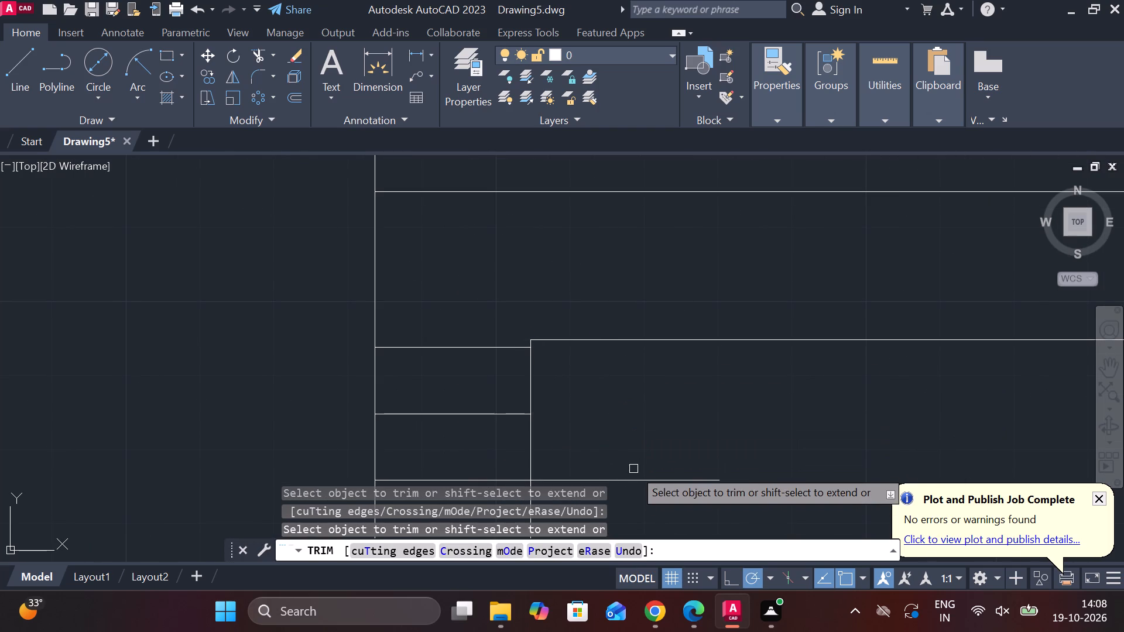
left_click(633, 485)
scroll(629, 437, "down", 1)
middle_click_drag(629, 434, 622, 407)
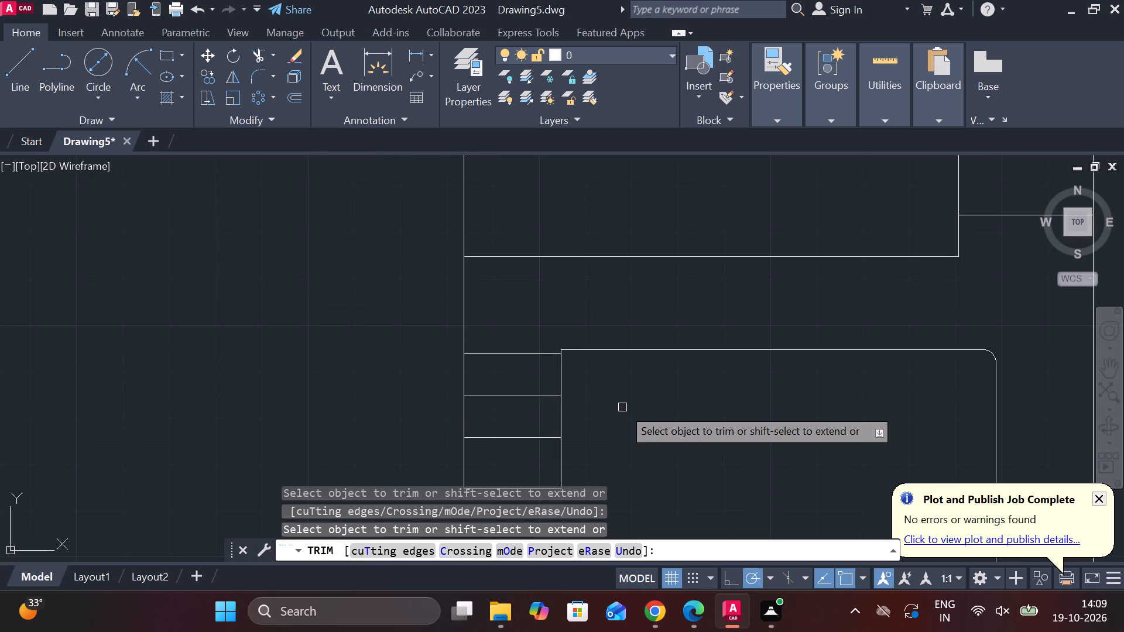
middle_click_drag(620, 382, 651, 396)
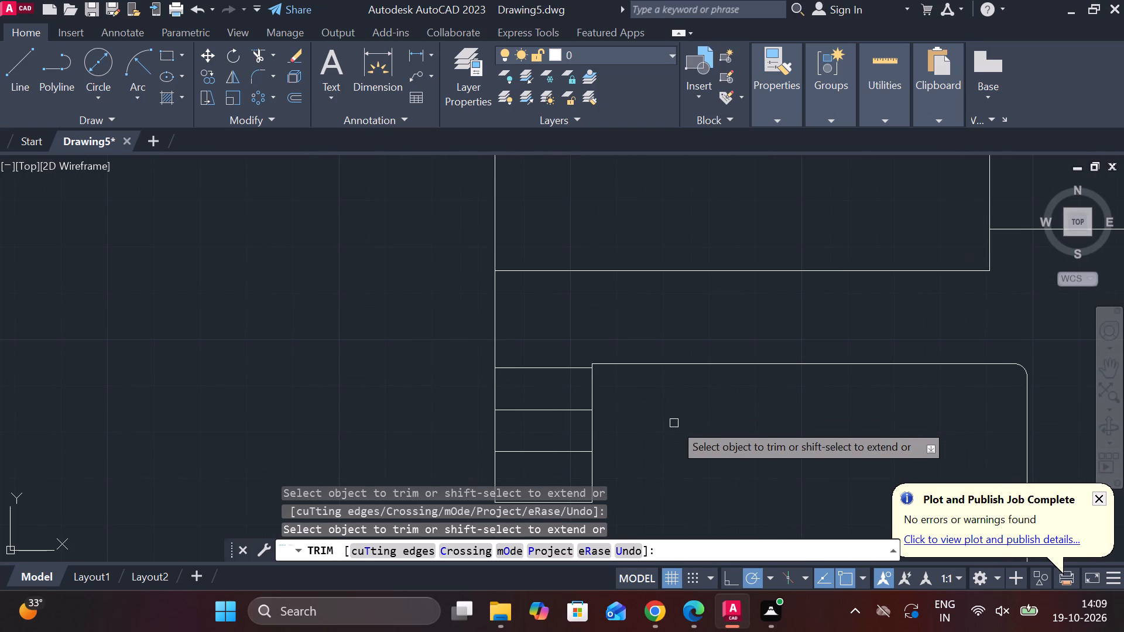
scroll(640, 410, "down", 2)
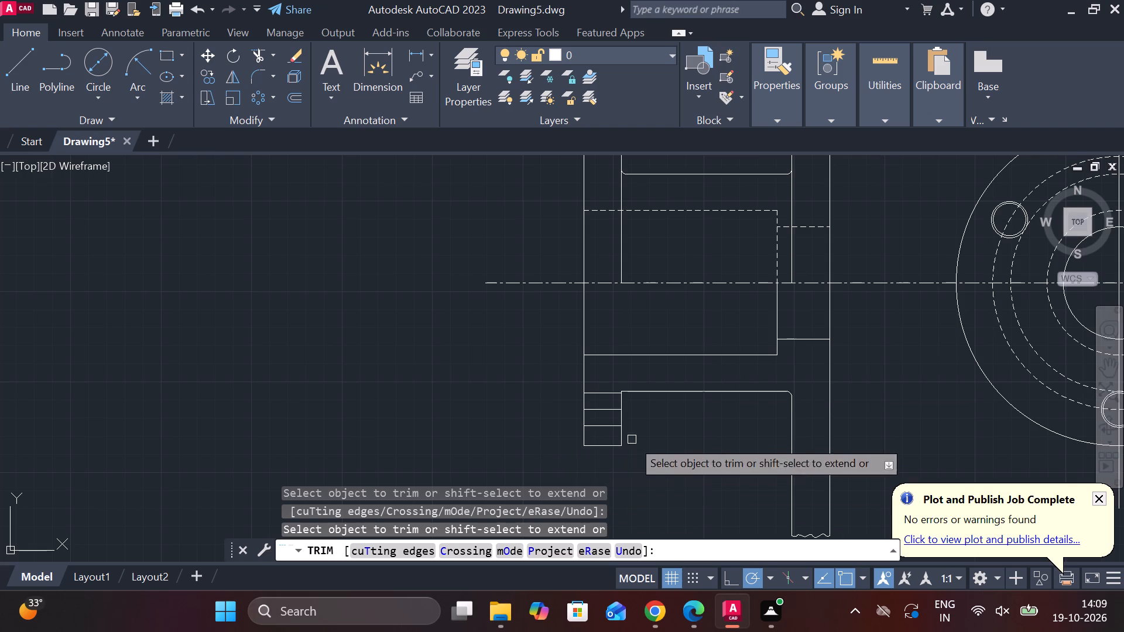
middle_click_drag(688, 456, 666, 456)
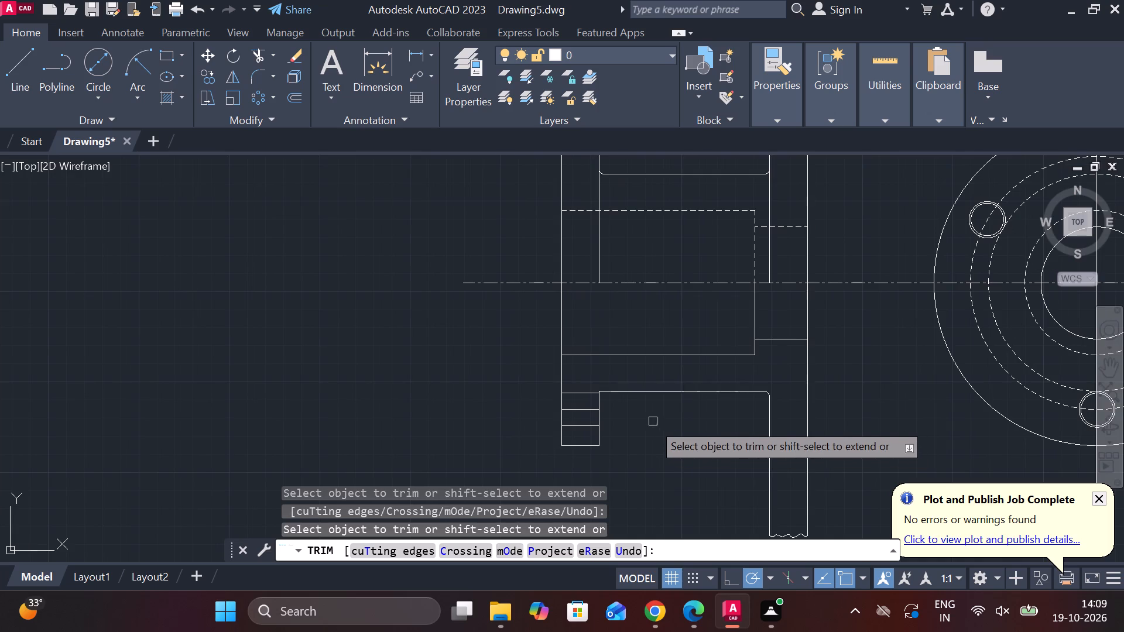
scroll(652, 428, "down", 2)
middle_click_drag(751, 436, 673, 444)
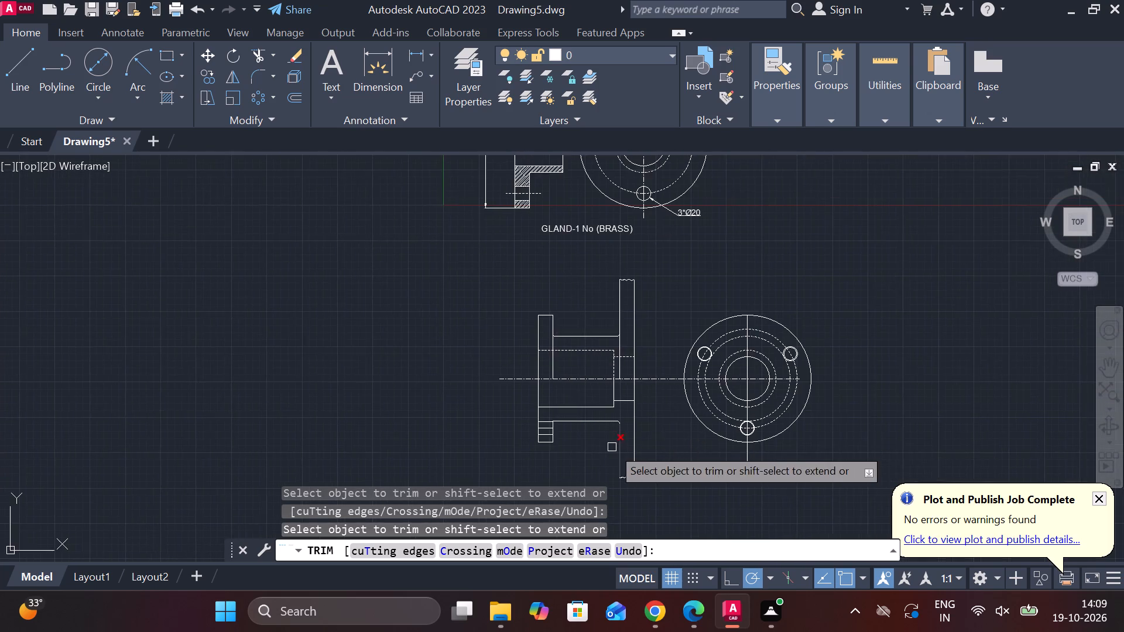
scroll(609, 445, "up", 2)
scroll(515, 407, "up", 2)
middle_click_drag(502, 390, 608, 396)
scroll(488, 382, "up", 3)
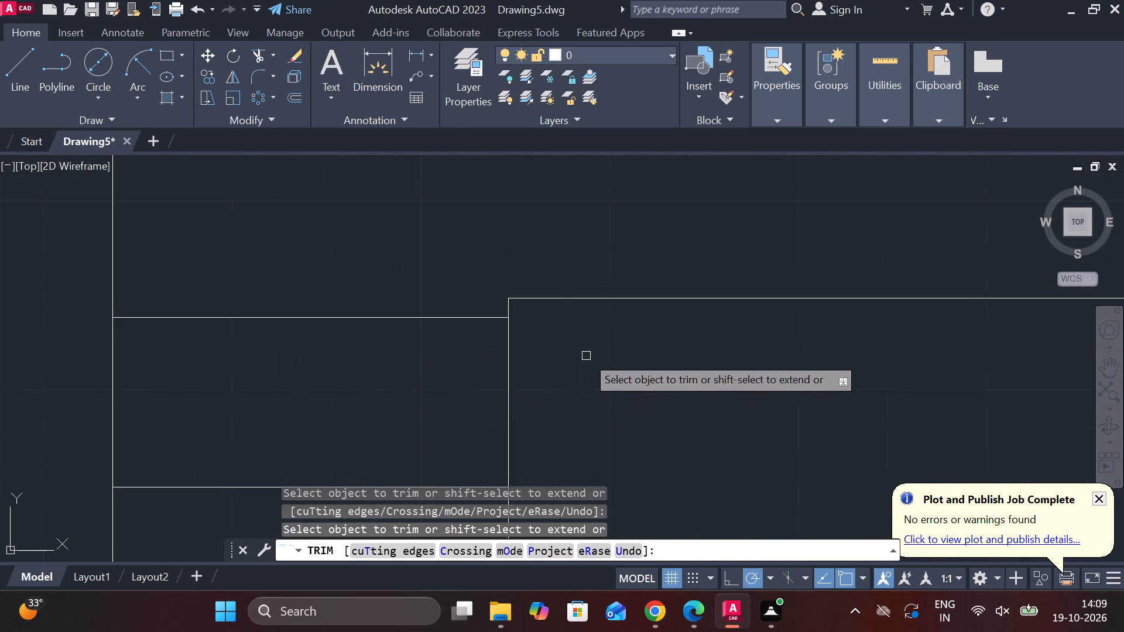
key("Escape")
Fillet the lower corner between the smaller flange's inner edge and the body line with radius 1.
type("F R")
key("space")
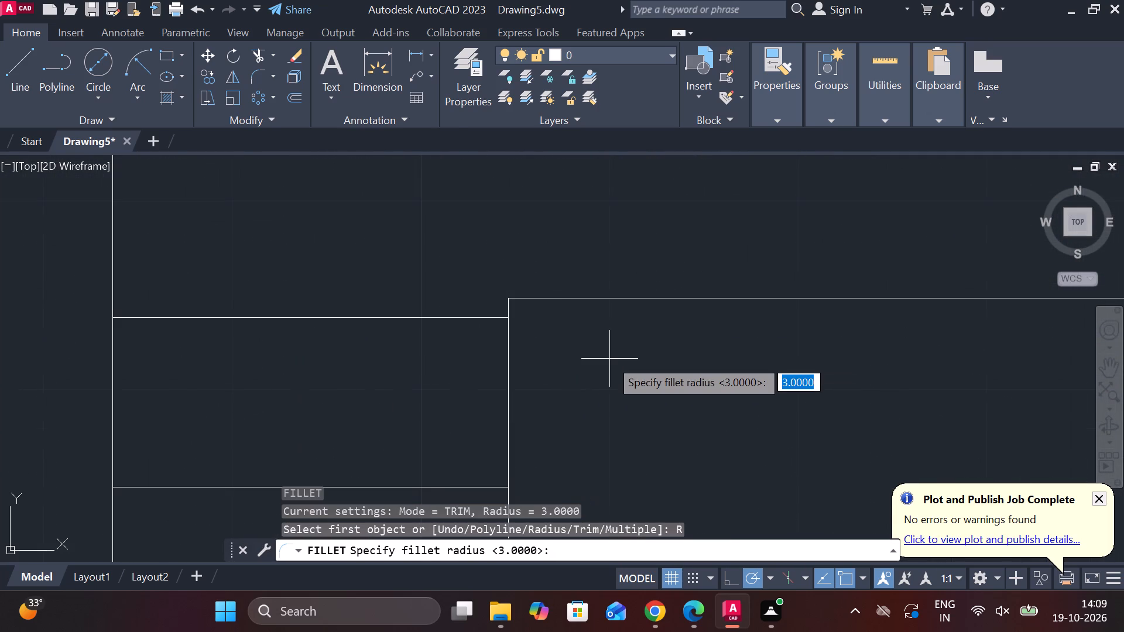
type("1")
key("space")
scroll(536, 294, "up", 1)
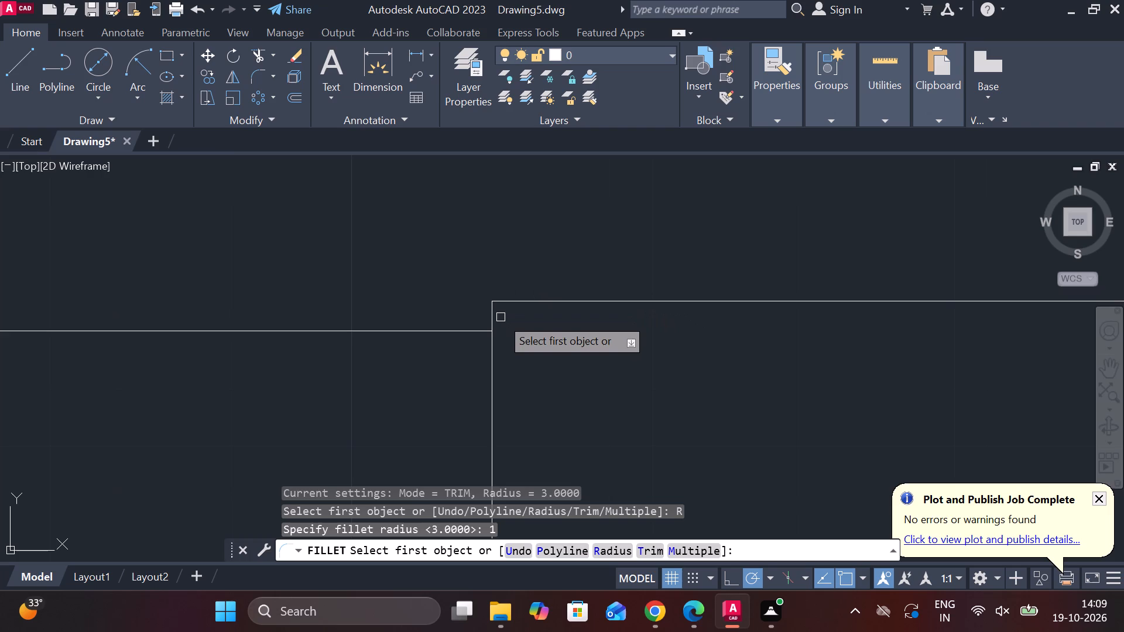
left_click(496, 312)
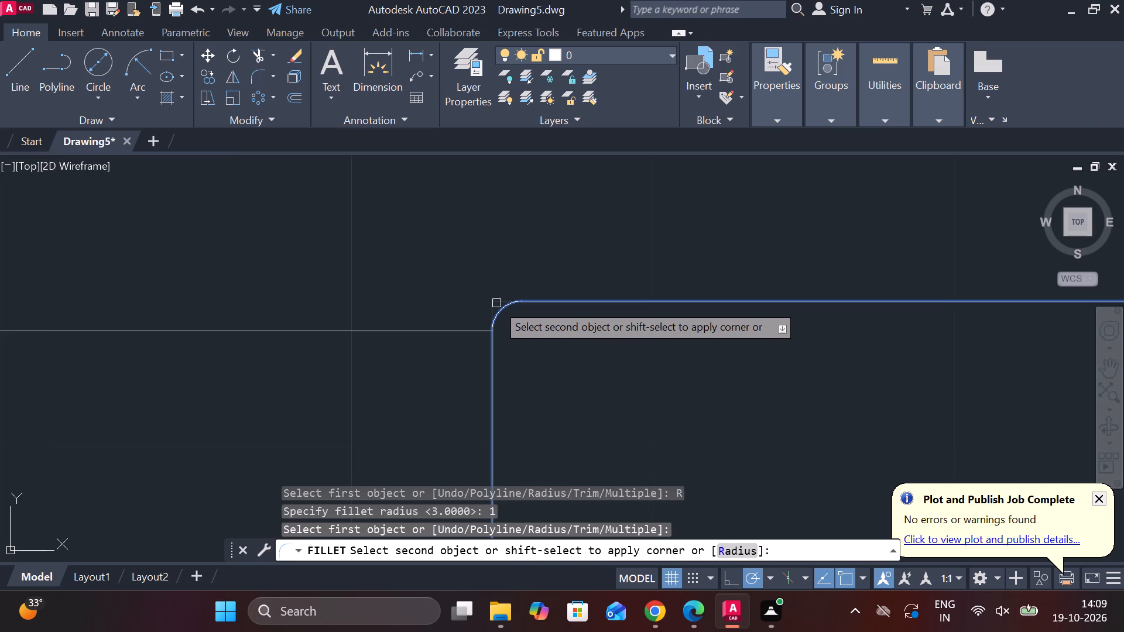
left_click(498, 303)
Hatch the lower half-section's body and larger flange, and the smaller flange's area below the bolt hole, with the hatch angle at 90.
scroll(619, 347, "down", 5)
middle_click_drag(700, 386, 694, 386)
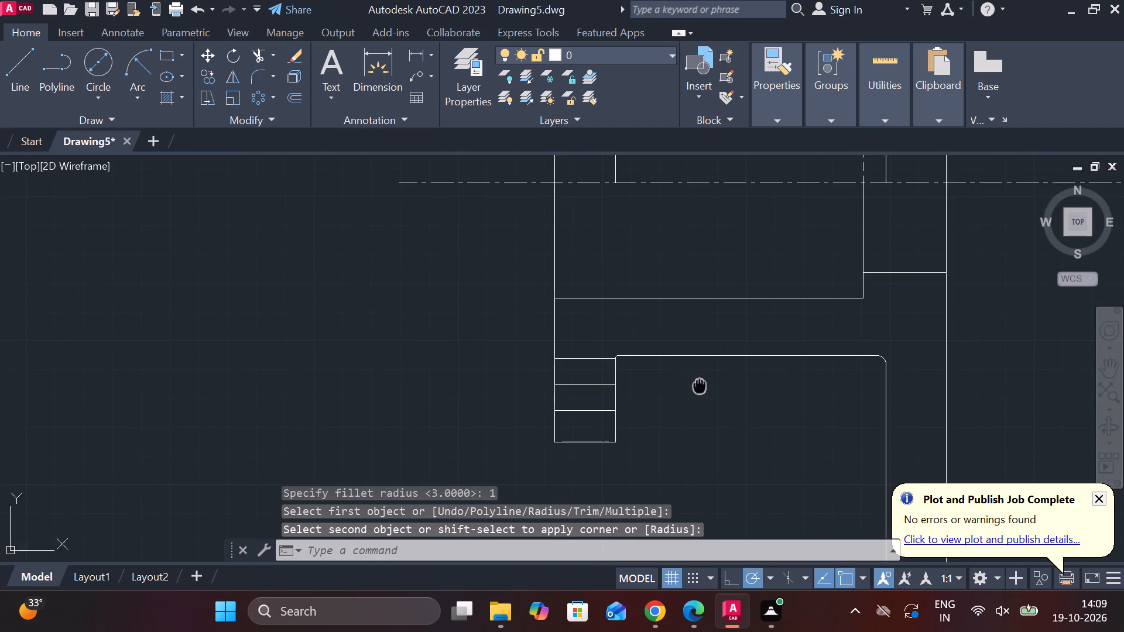
middle_click_drag(694, 386, 291, 383)
scroll(395, 389, "down", 2)
middle_click_drag(533, 393, 546, 411)
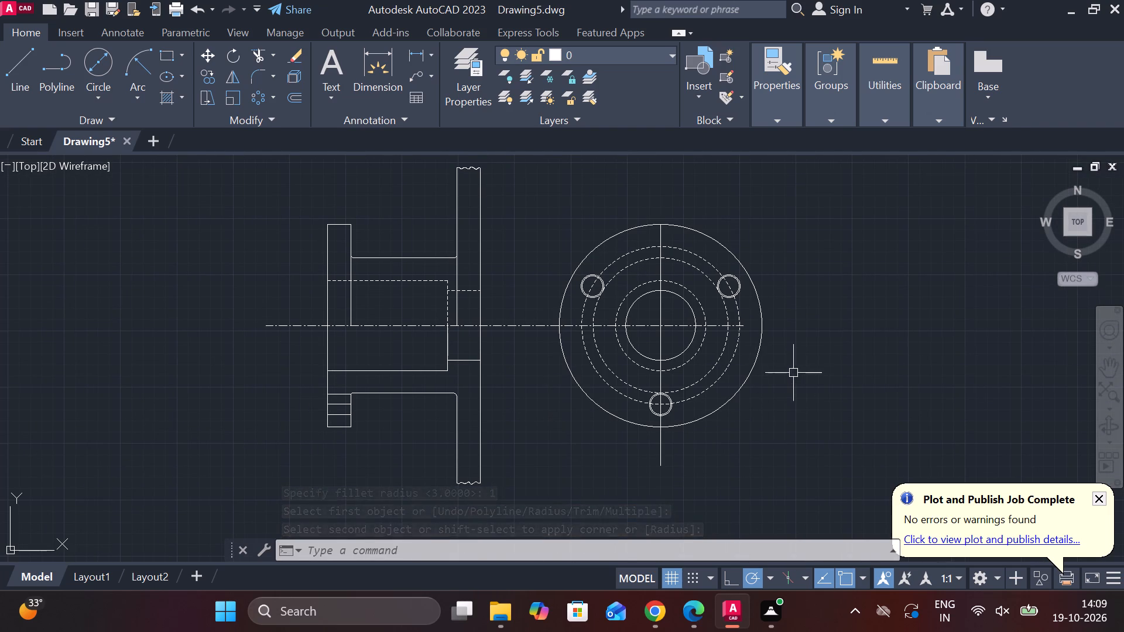
middle_click_drag(782, 247, 758, 303)
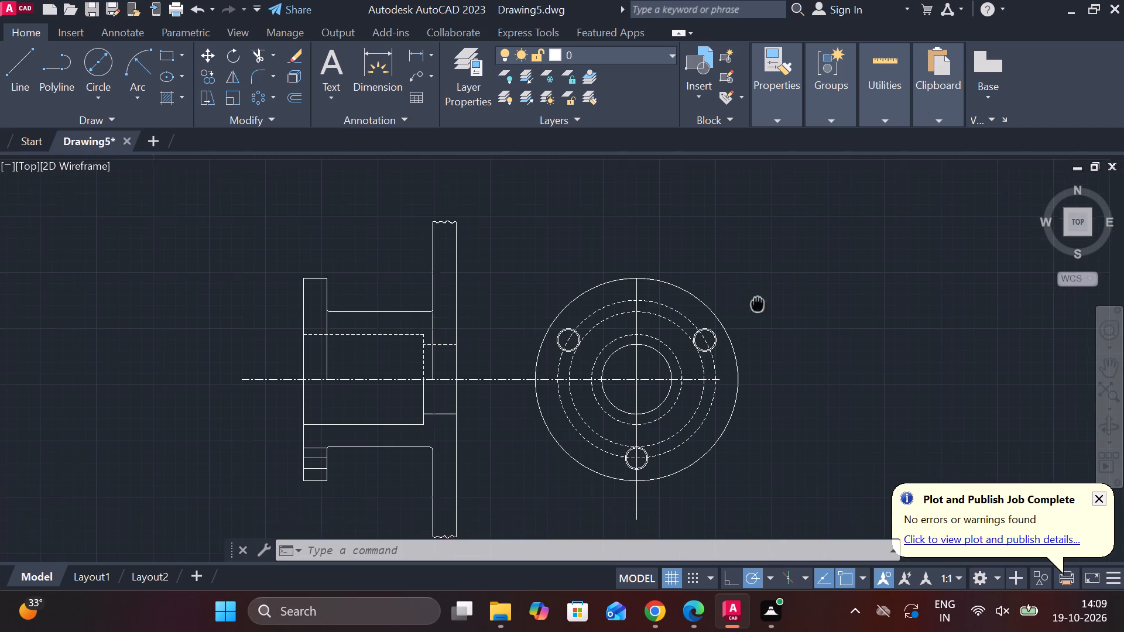
middle_click_drag(235, 269, 410, 221)
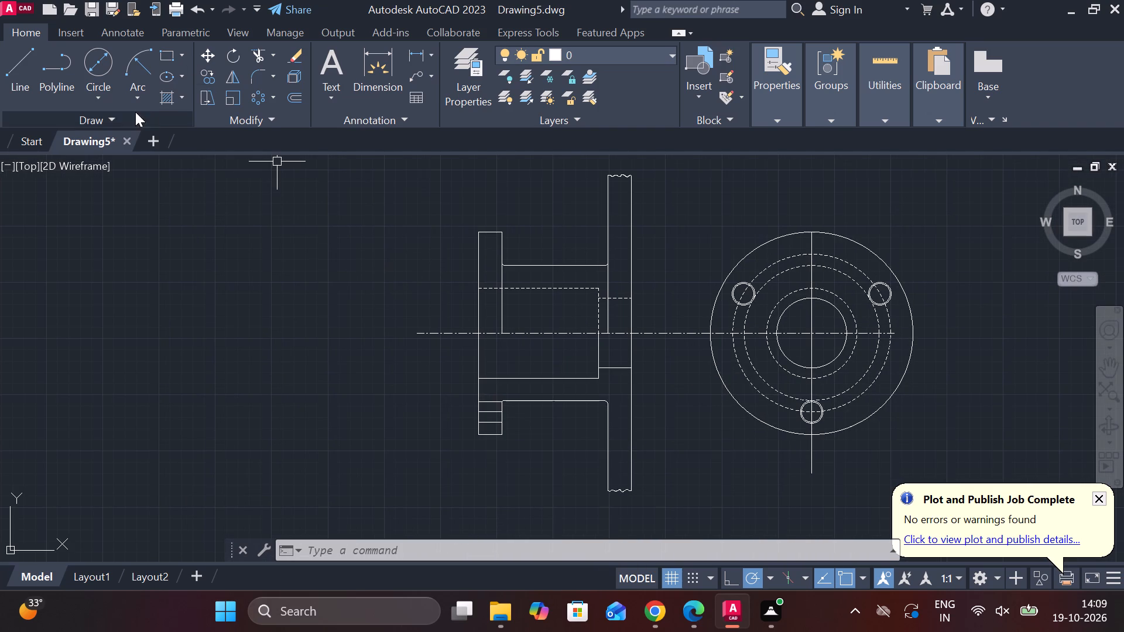
left_click(170, 95)
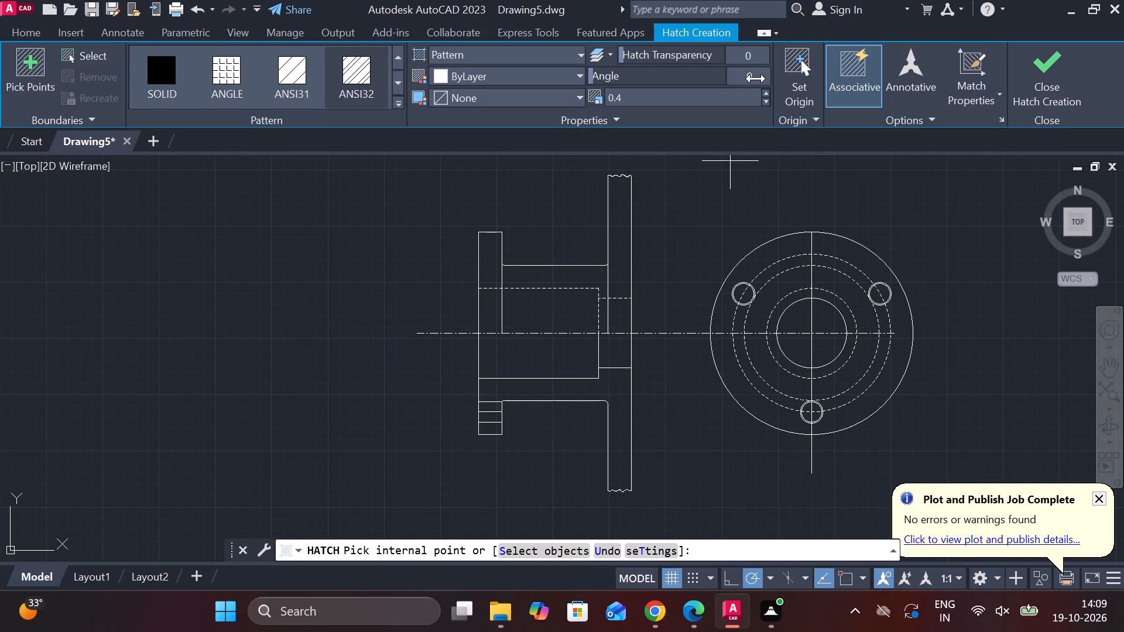
left_click(755, 78)
type("90")
key("Return")
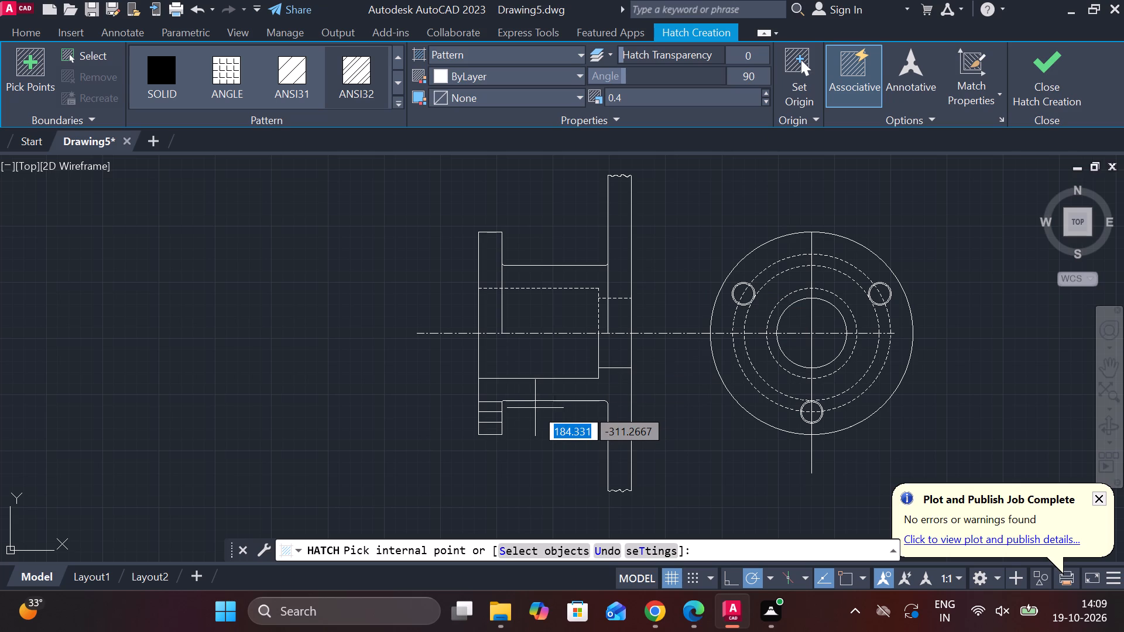
left_click(503, 382)
left_click(485, 427)
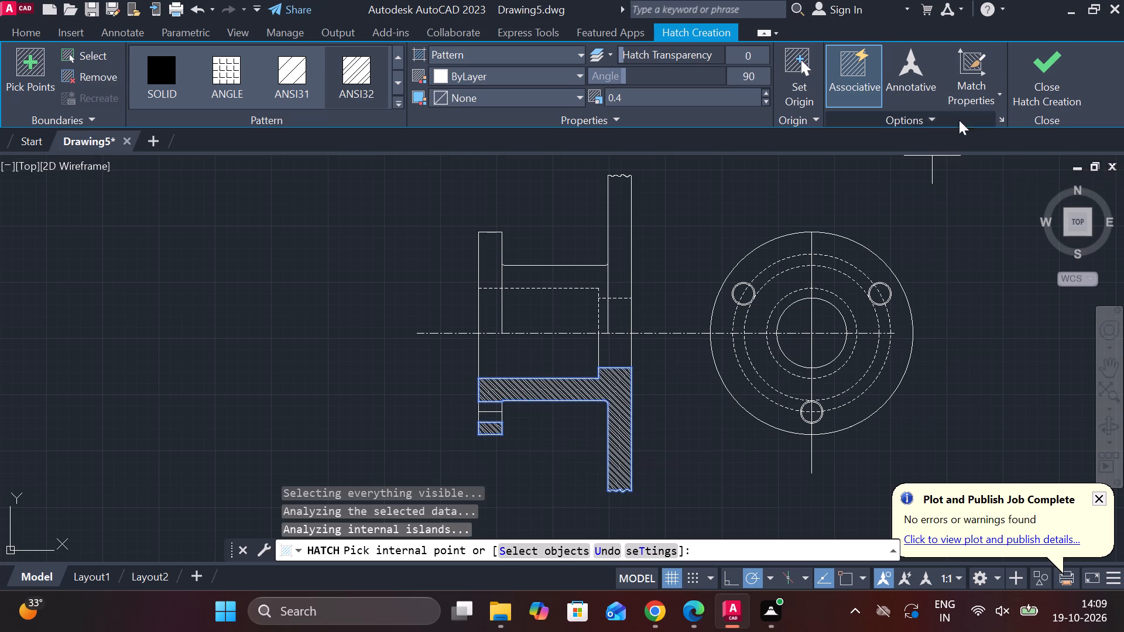
left_click(1045, 67)
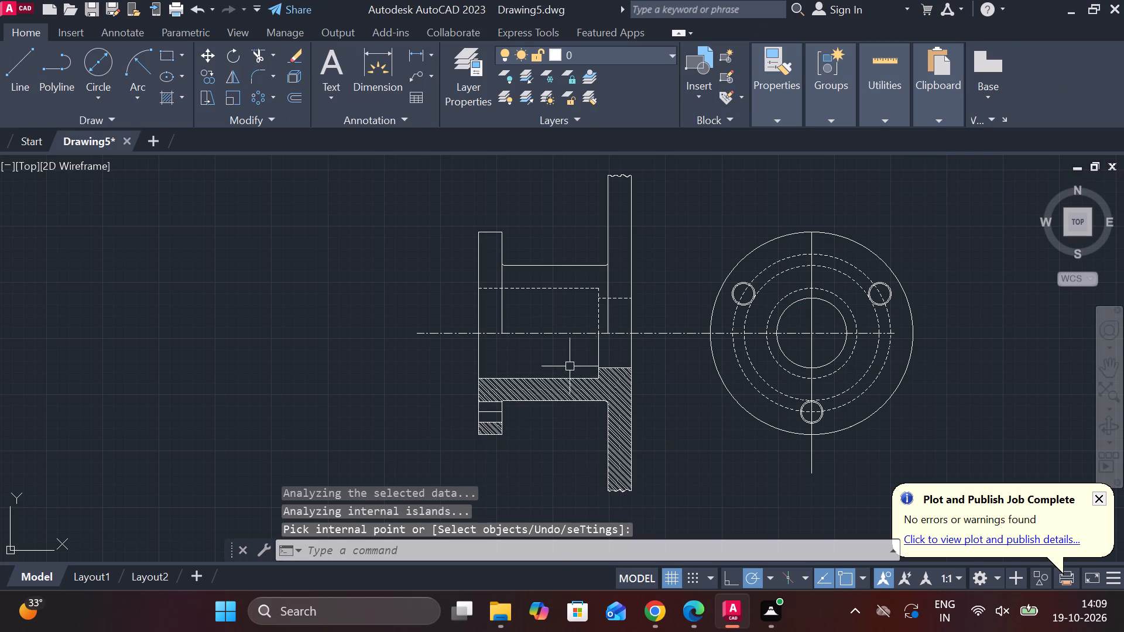
Copy the hatched side view, without its centre line, to the free area left of the brass gland views.
scroll(456, 211, "down", 1)
left_click(452, 170)
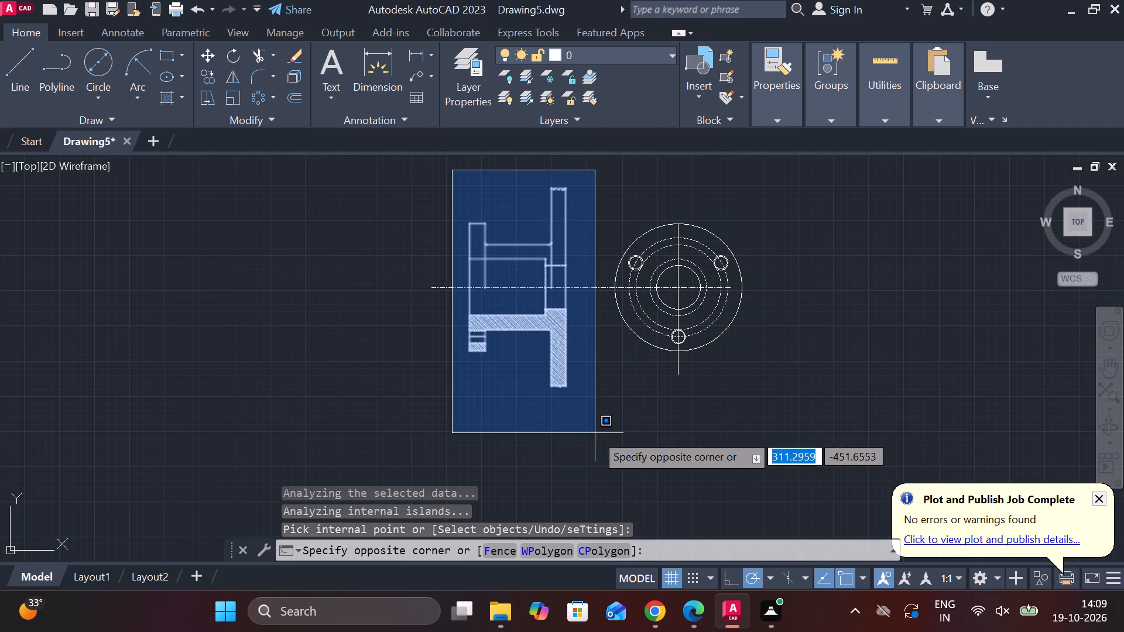
left_click(595, 433)
type("CO")
key("Return")
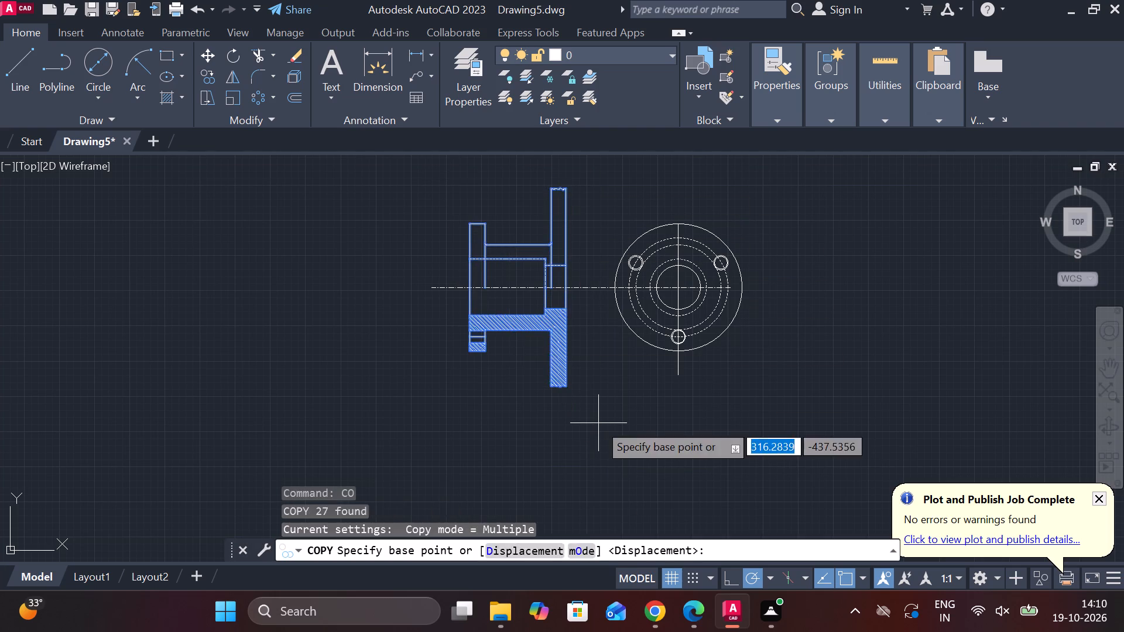
left_click(598, 420)
scroll(595, 414, "down", 2)
scroll(472, 373, "down", 1)
middle_click_drag(474, 373, 502, 454)
scroll(485, 384, "up", 3)
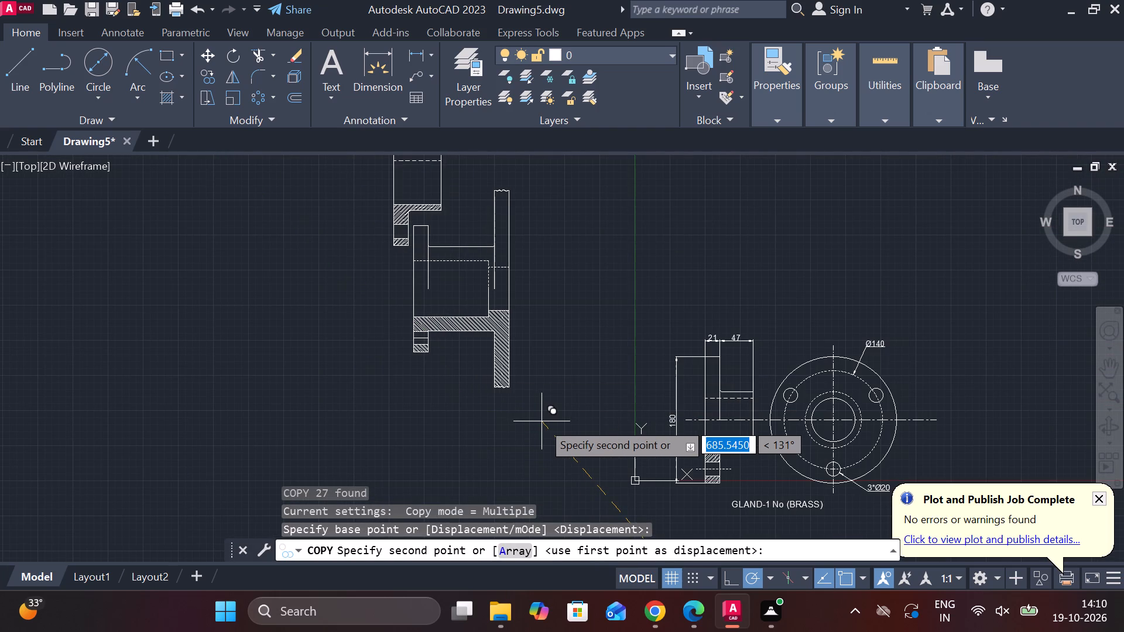
scroll(542, 421, "down", 1)
middle_click_drag(542, 421, 431, 269)
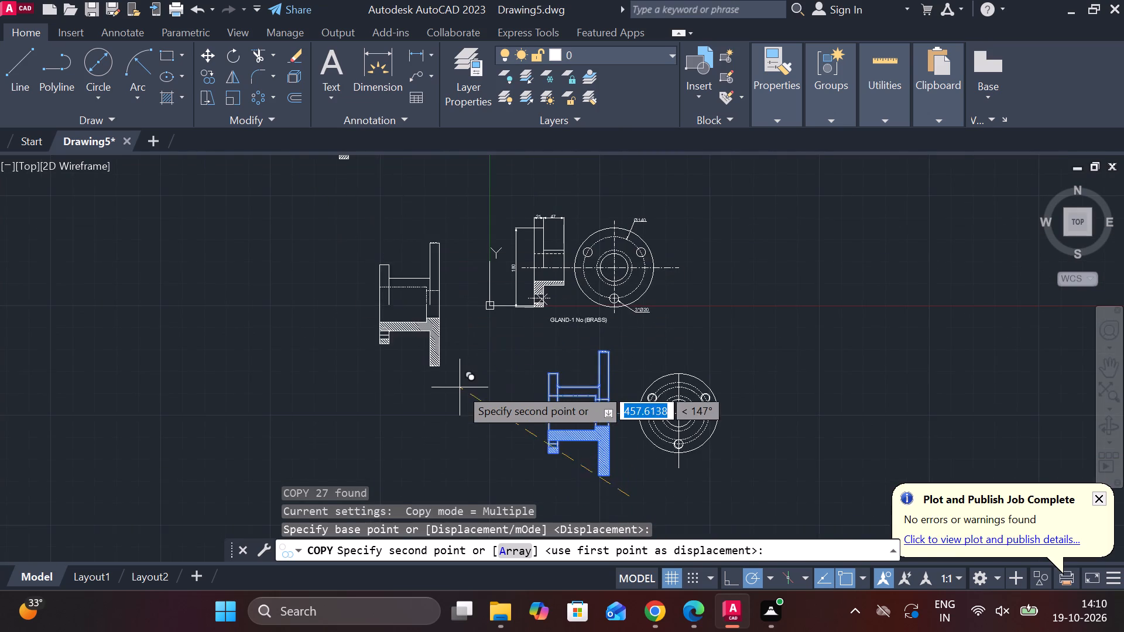
scroll(460, 386, "up", 1)
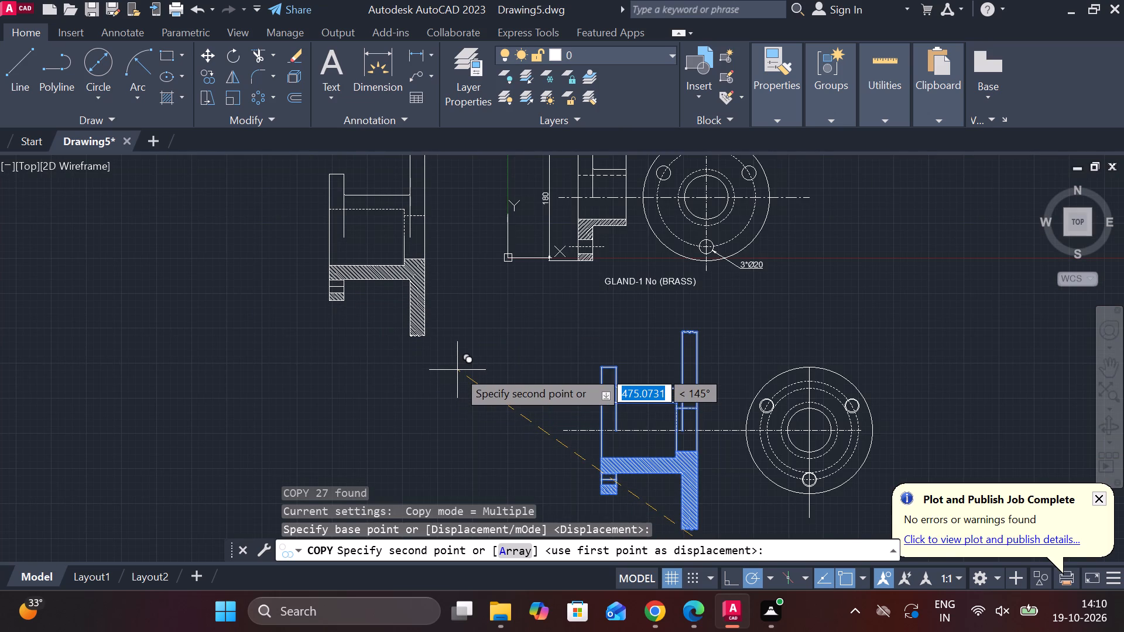
left_click(423, 364)
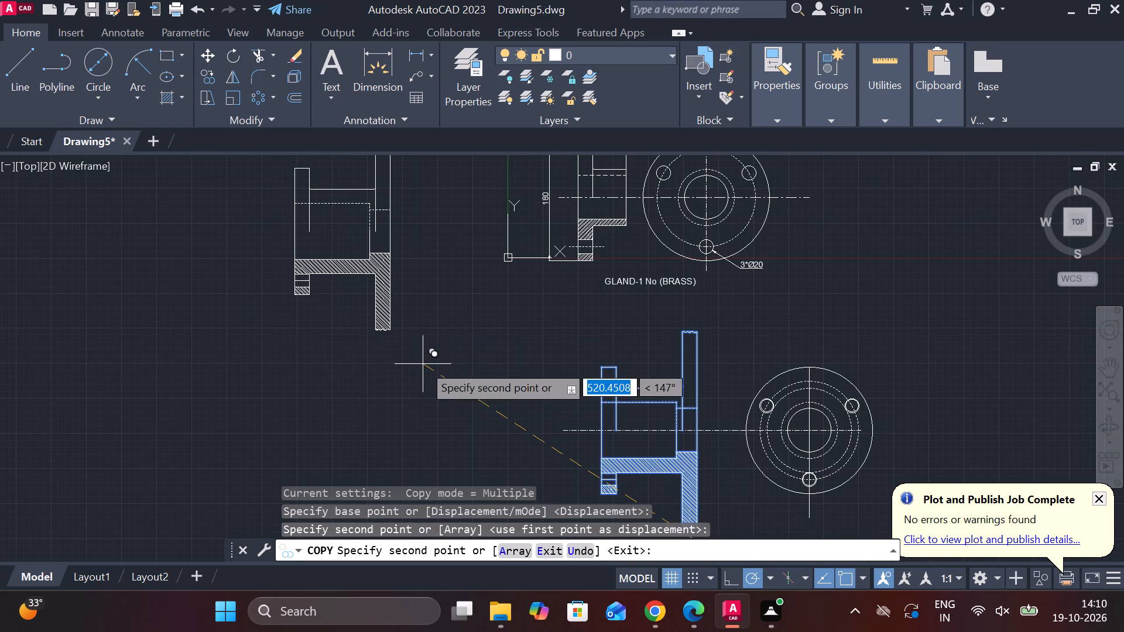
key("Escape")
In the copied view, draw a horizontal line from the smaller flange's inner edge end to the larger flange's outer face.
middle_click_drag(349, 342, 432, 469)
scroll(429, 396, "up", 2)
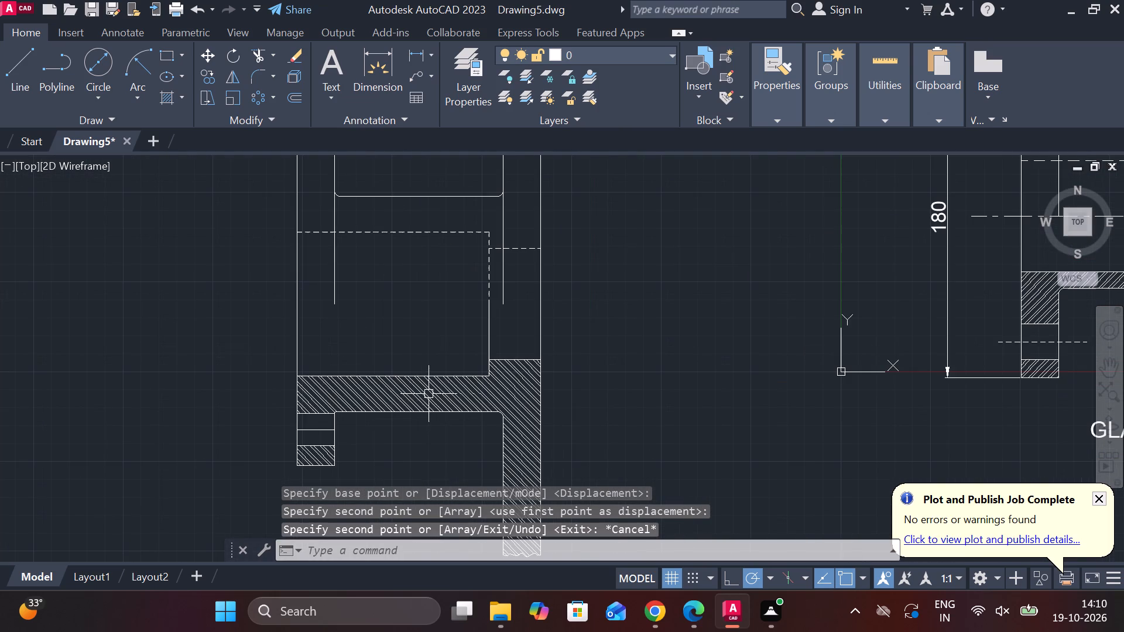
key("l")
key("Return")
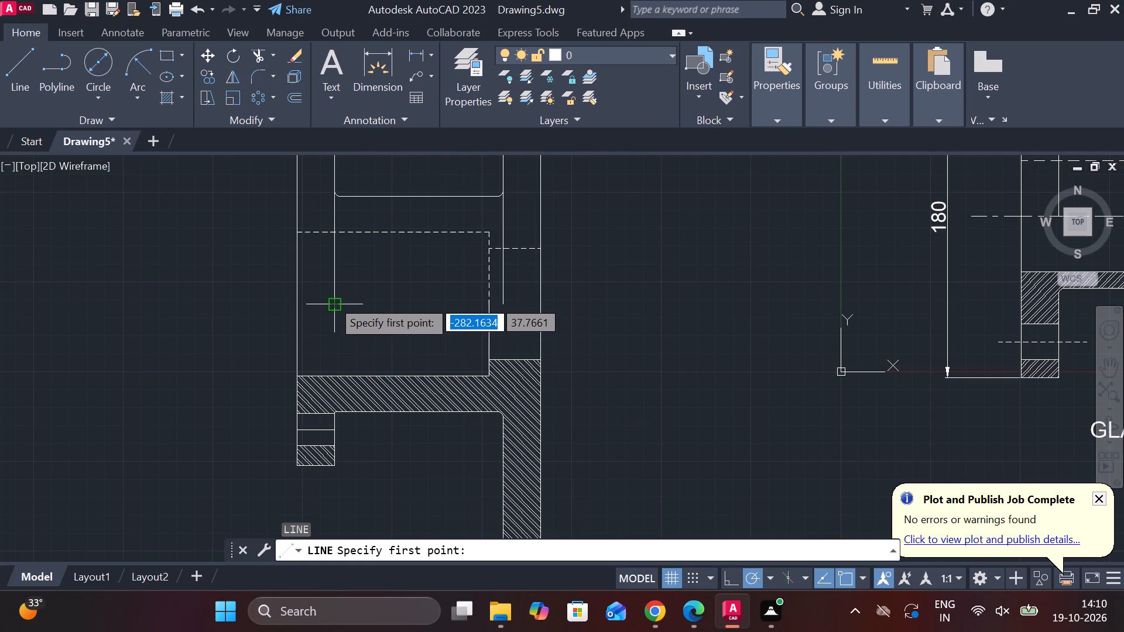
left_click(331, 299)
left_click(537, 297)
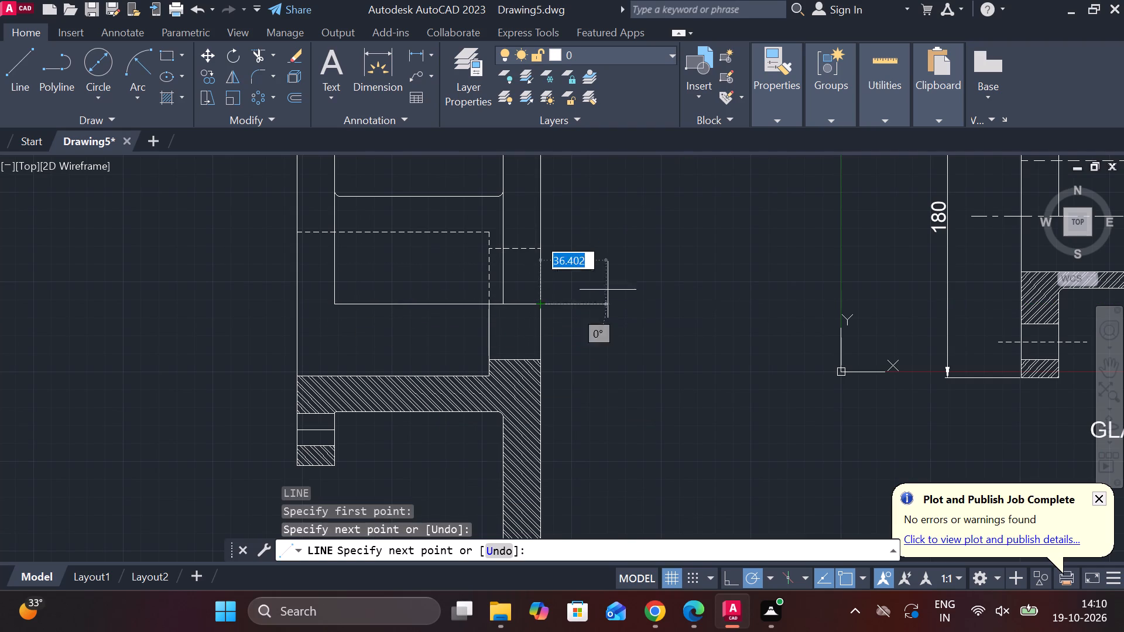
key("grave")
key("Escape")
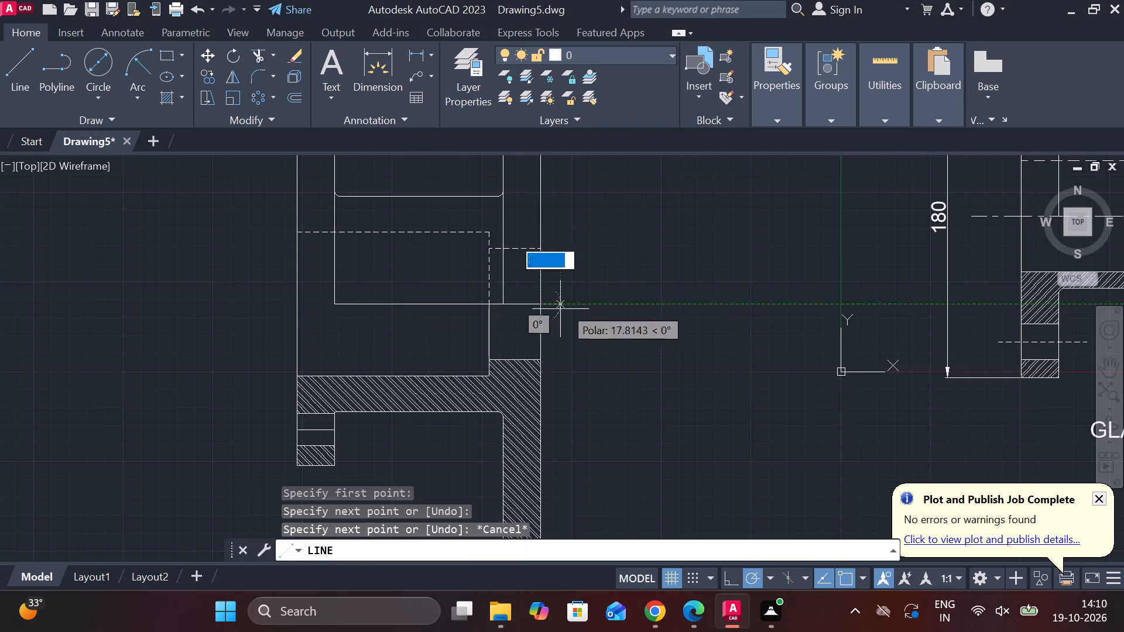
key("Escape")
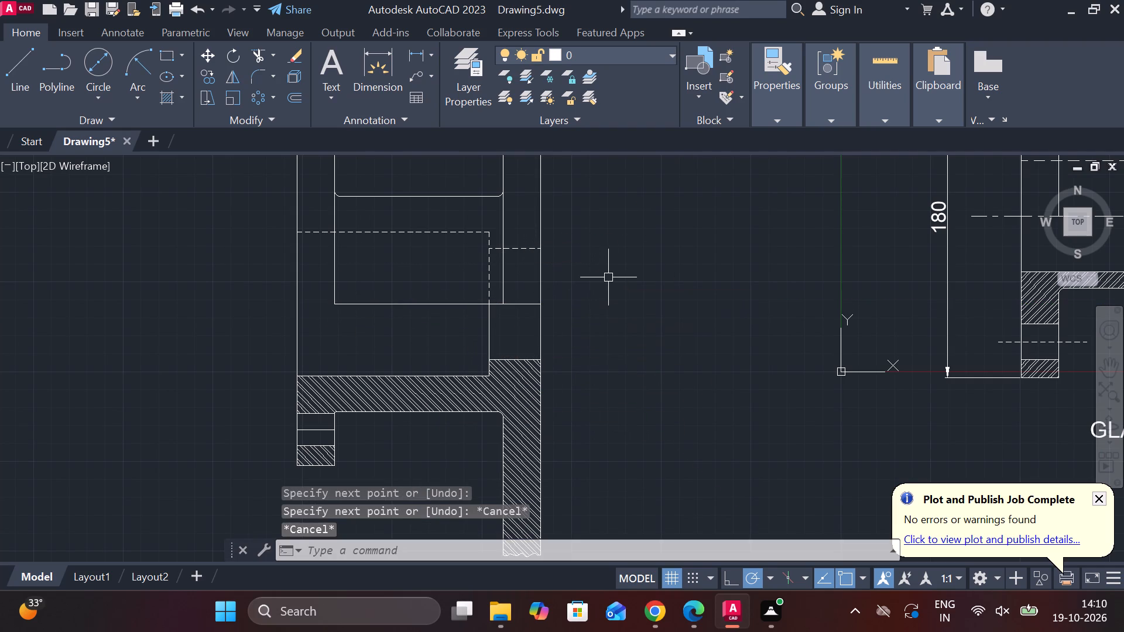
Extend the new horizontal line to the smaller flange's outer face.
type("EX")
key("space")
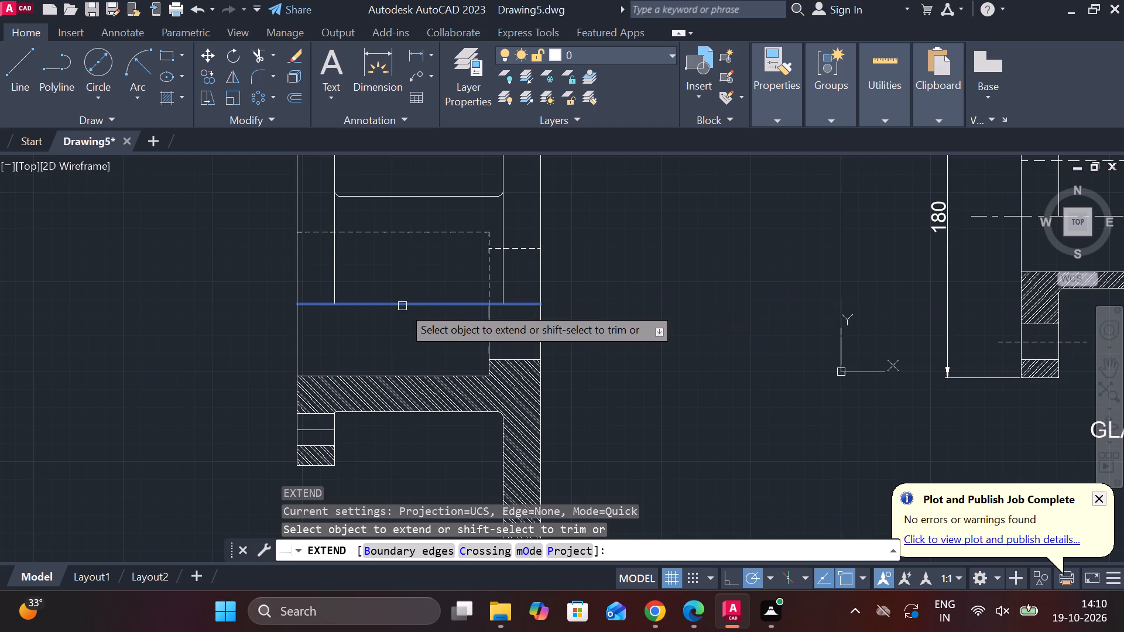
left_click(402, 306)
key("Escape")
left_click(410, 302)
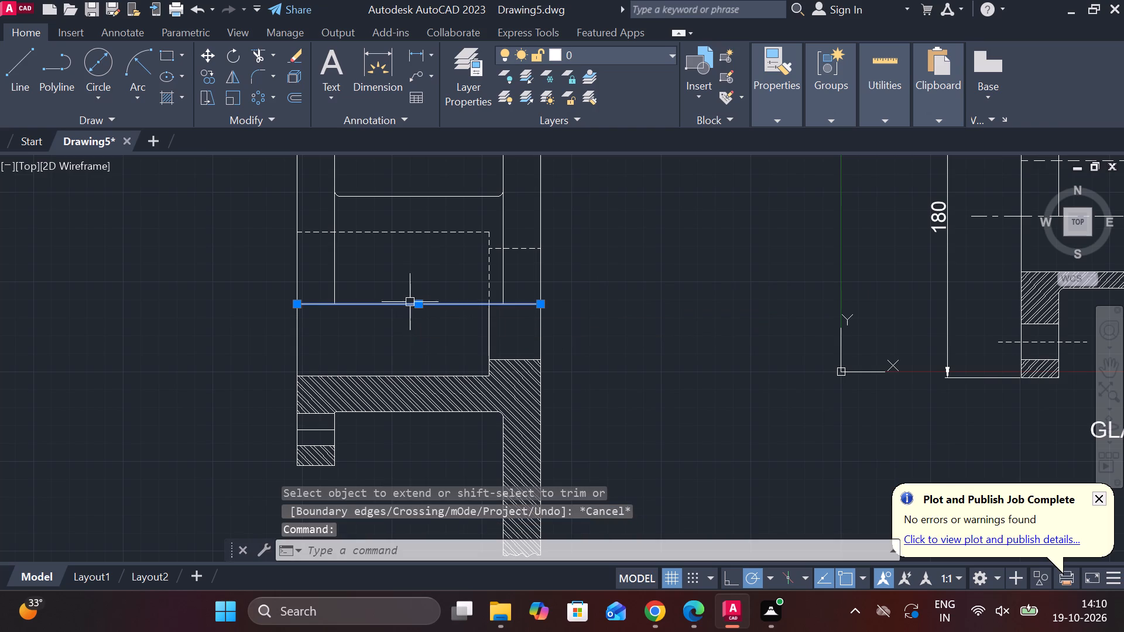
scroll(272, 341, "up", 1)
scroll(347, 274, "up", 1)
key("Escape")
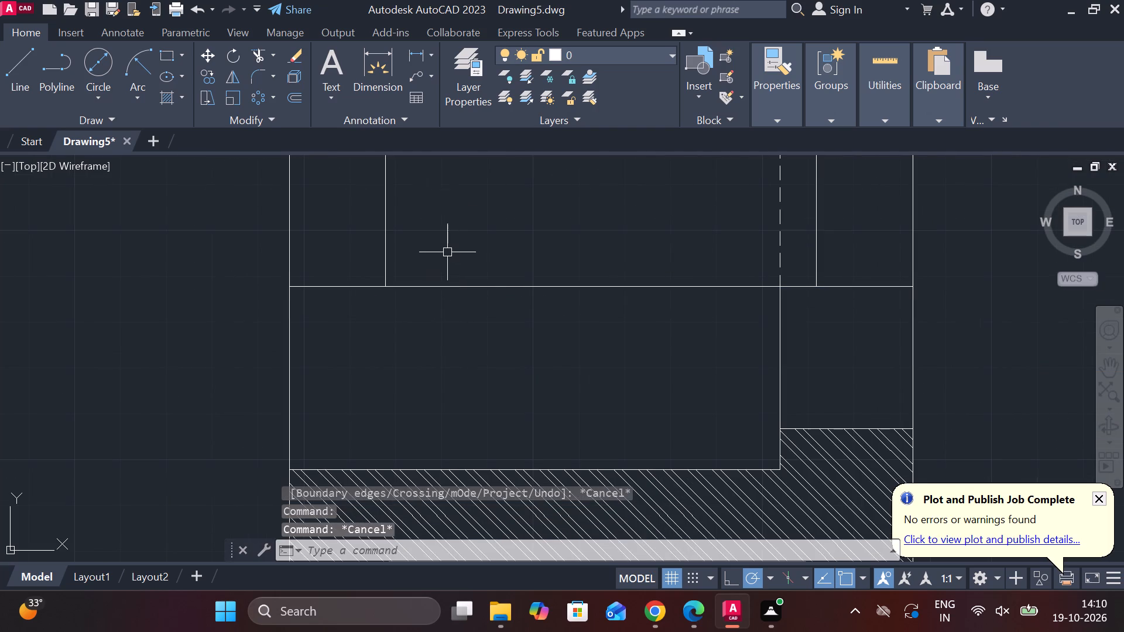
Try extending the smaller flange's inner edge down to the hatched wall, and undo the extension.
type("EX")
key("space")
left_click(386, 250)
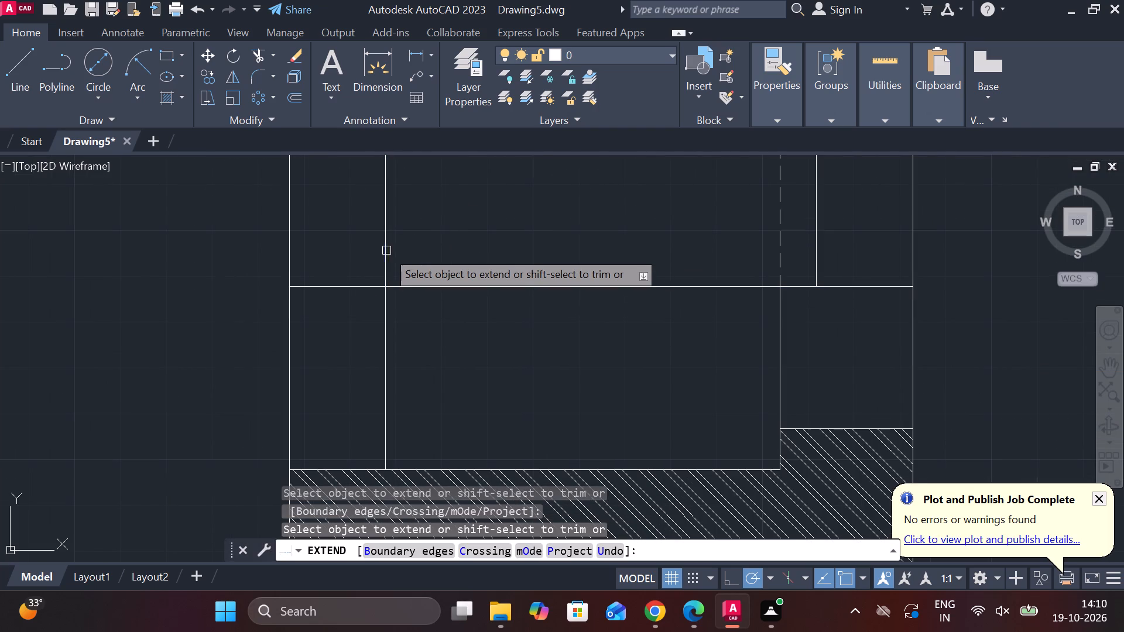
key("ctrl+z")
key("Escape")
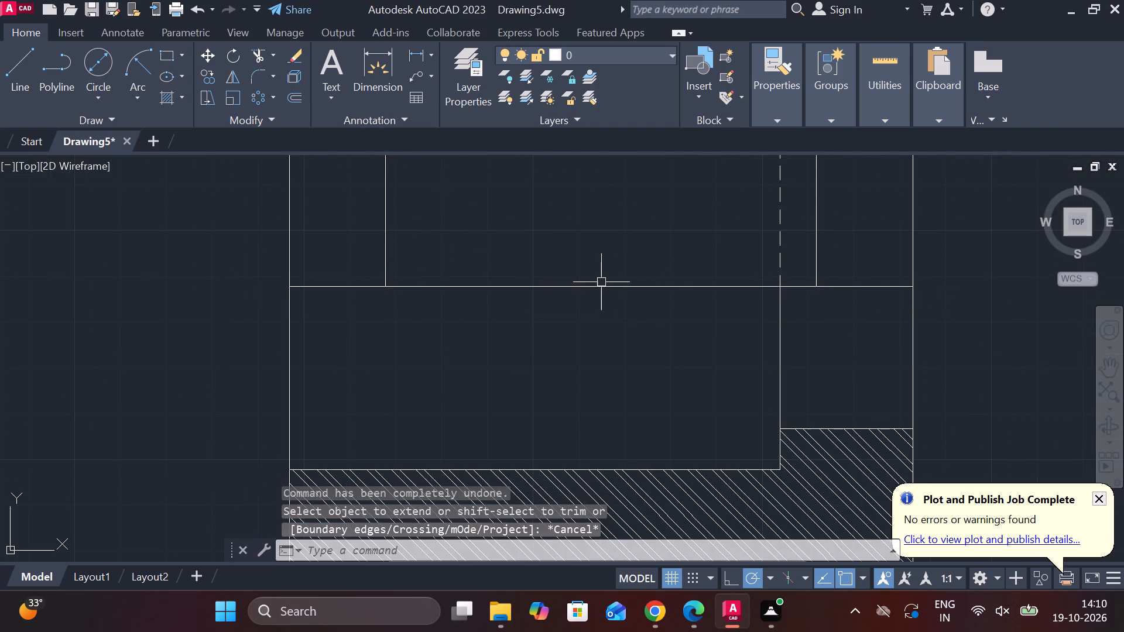
Change the copied view's horizontal middle line to the CENTER linetype.
left_click(601, 286)
left_click(759, 121)
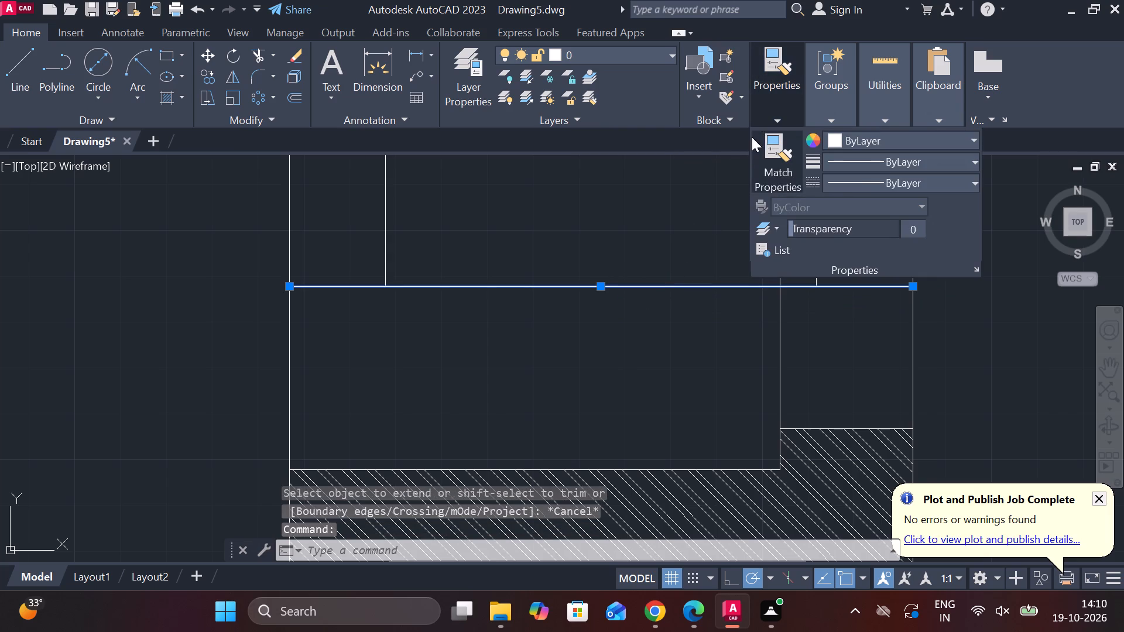
left_click(931, 180)
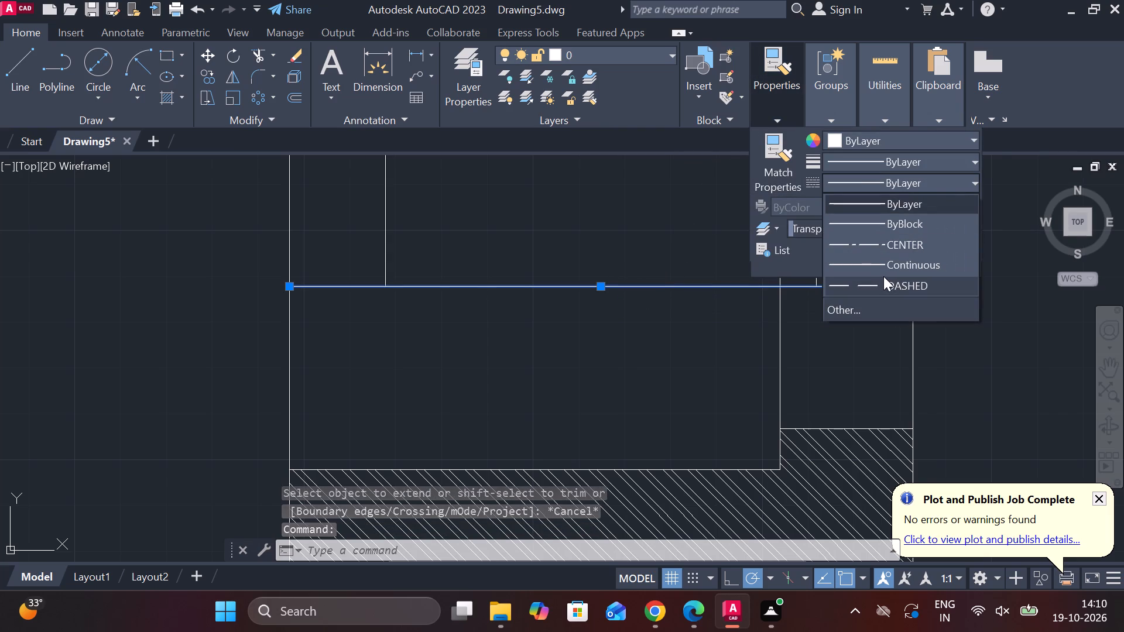
left_click(883, 276)
left_click(878, 184)
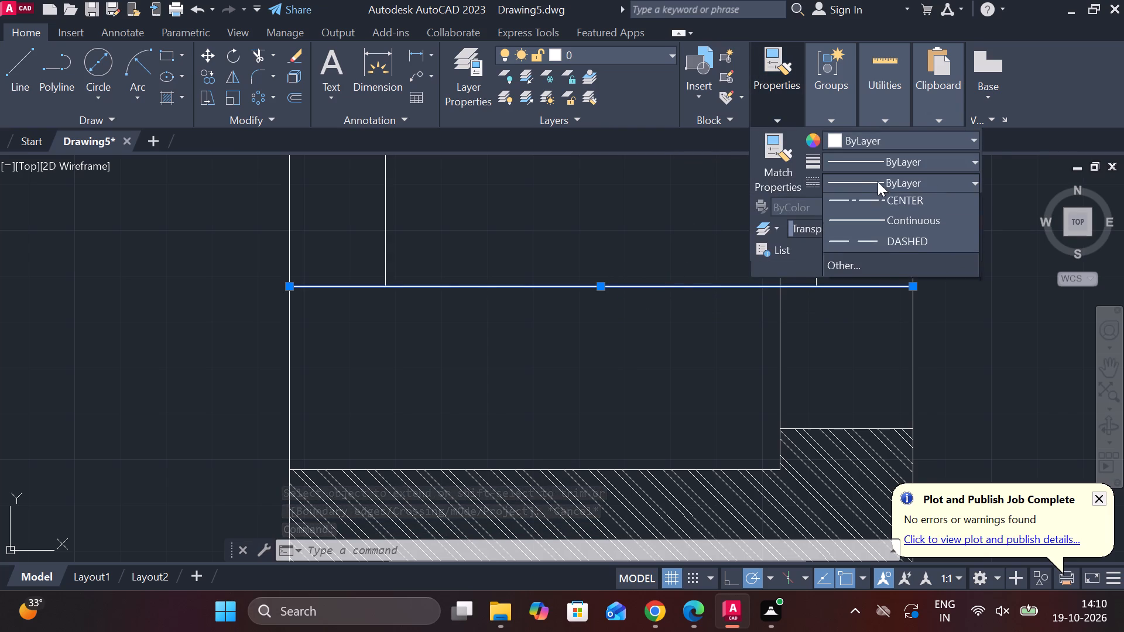
left_click(896, 239)
key("Escape")
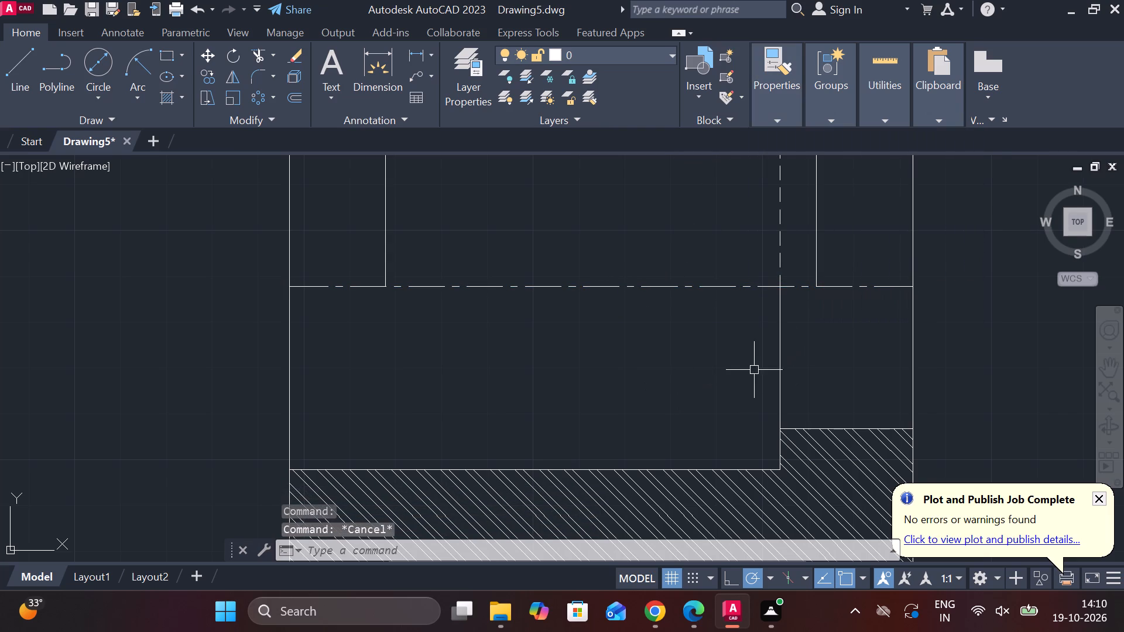
Add a vertical linear dimension for the smaller flange's full height, outside its outer face in the half-section below the brass gland.
scroll(772, 359, "down", 2)
middle_click_drag(816, 355, 700, 355)
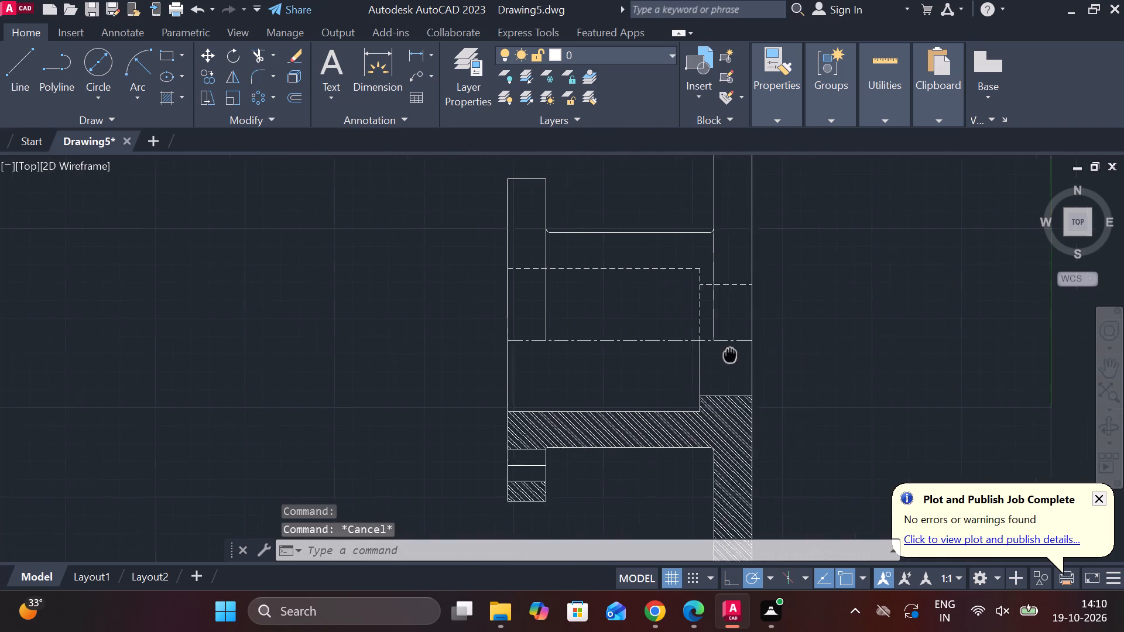
middle_click_drag(700, 355, 577, 352)
scroll(560, 347, "down", 2)
middle_click_drag(579, 490, 289, 375)
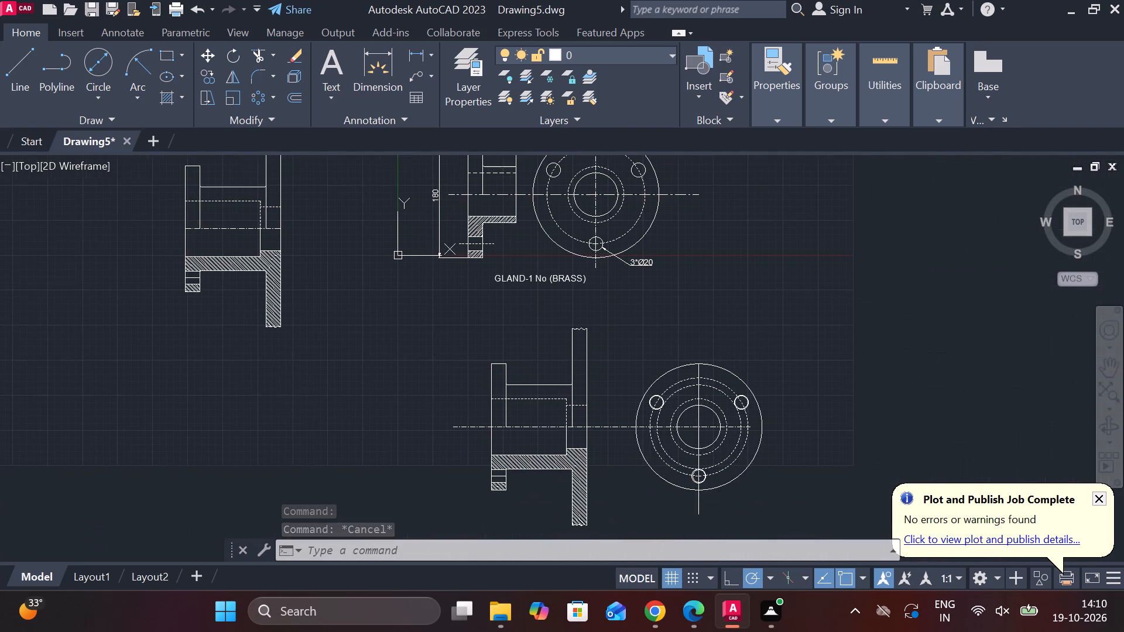
scroll(401, 447, "up", 1)
middle_click_drag(440, 451, 384, 442)
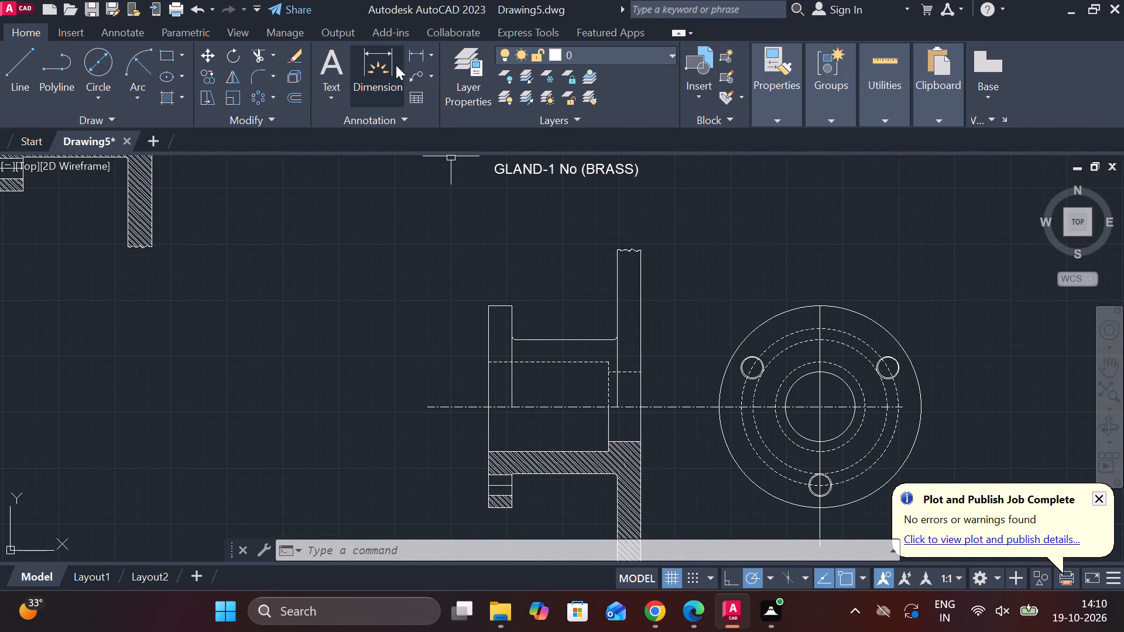
left_click(413, 63)
left_click(479, 298)
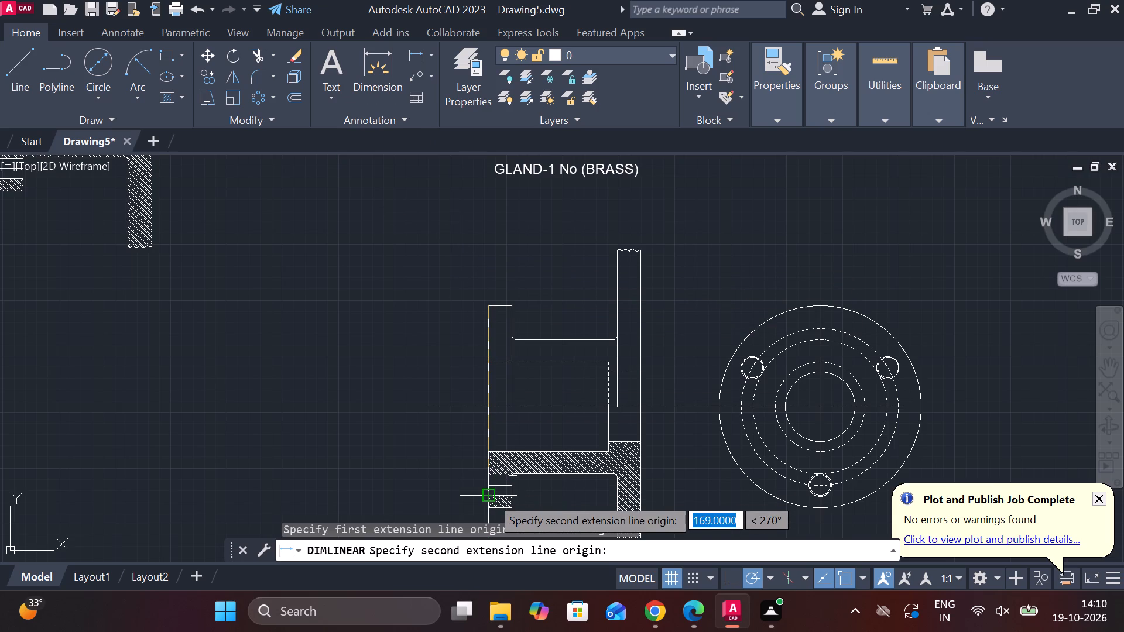
scroll(486, 483, "up", 1)
middle_click_drag(488, 498, 472, 274)
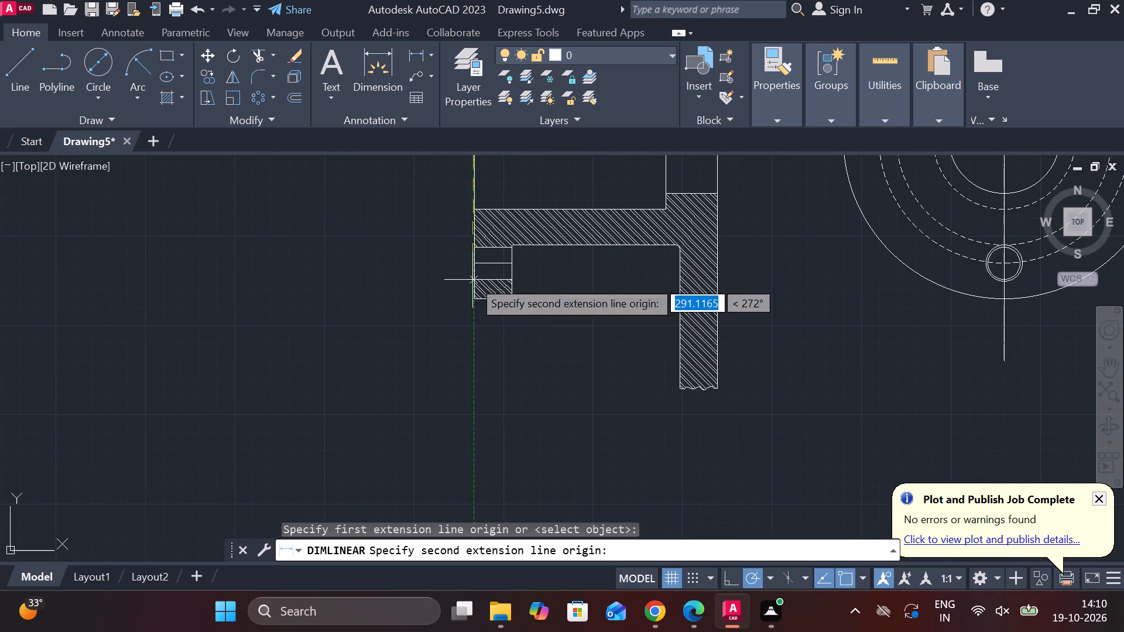
left_click(478, 295)
middle_click_drag(440, 284, 450, 414)
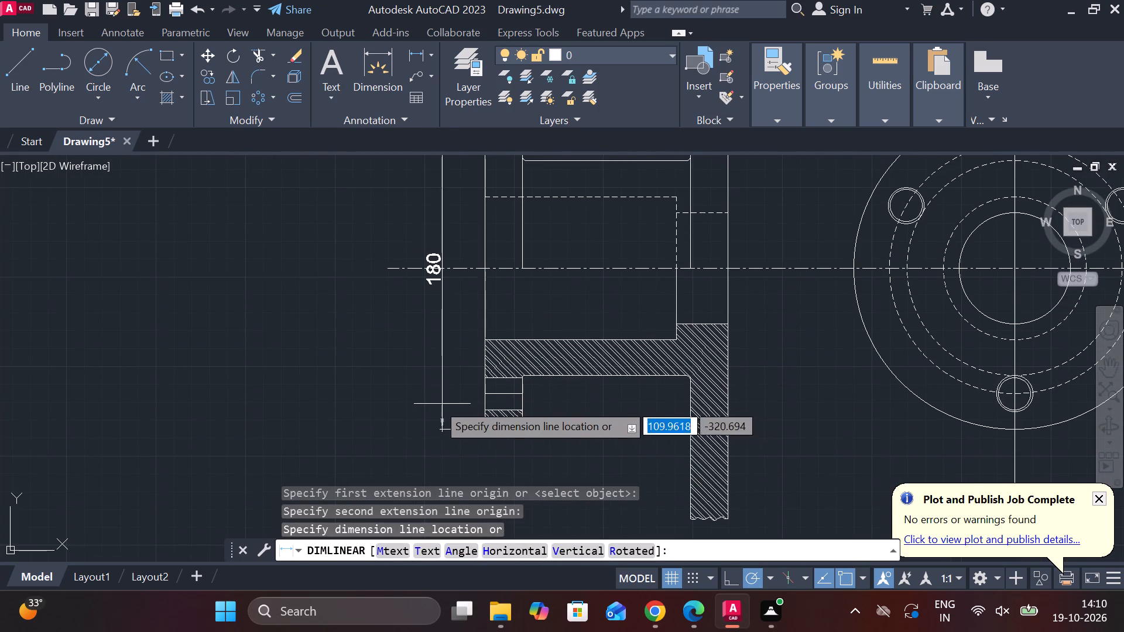
scroll(417, 397, "down", 1)
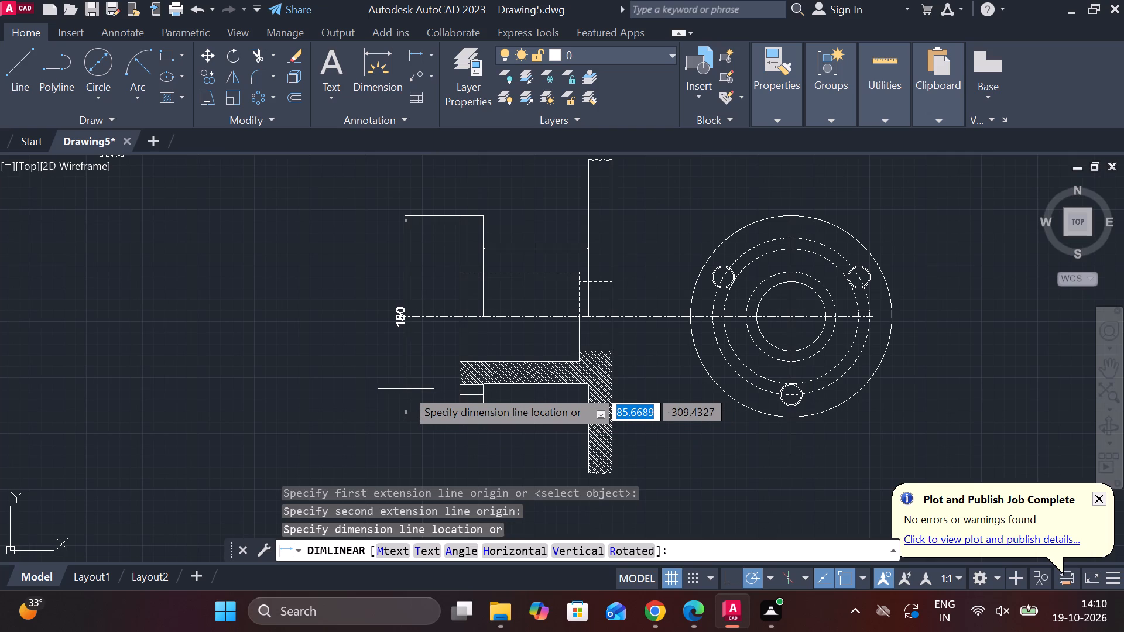
left_click(406, 389)
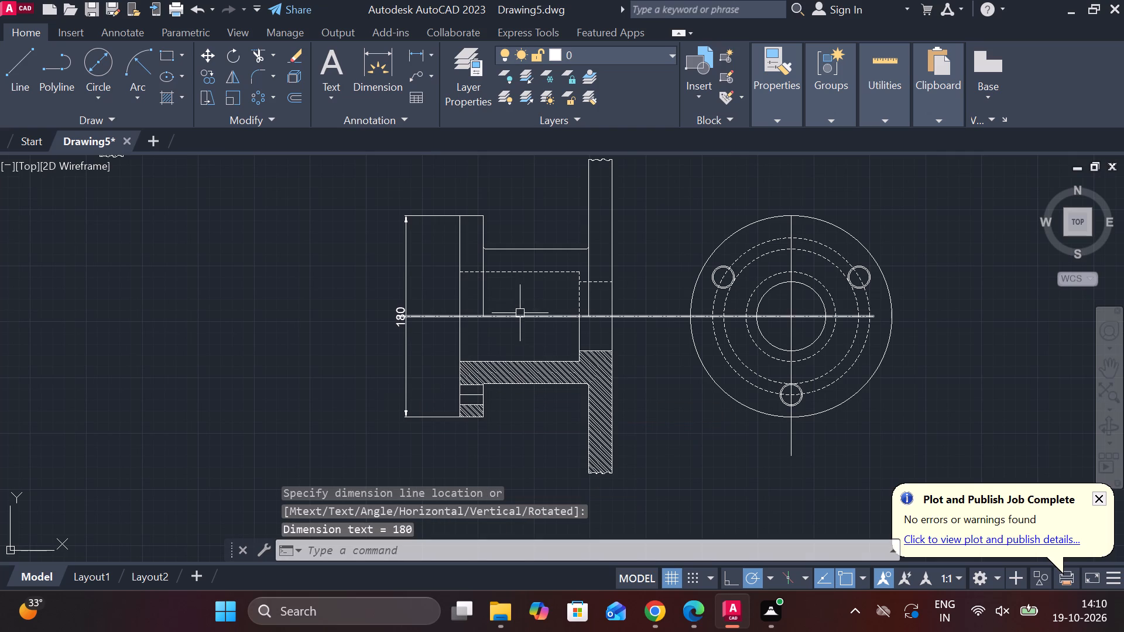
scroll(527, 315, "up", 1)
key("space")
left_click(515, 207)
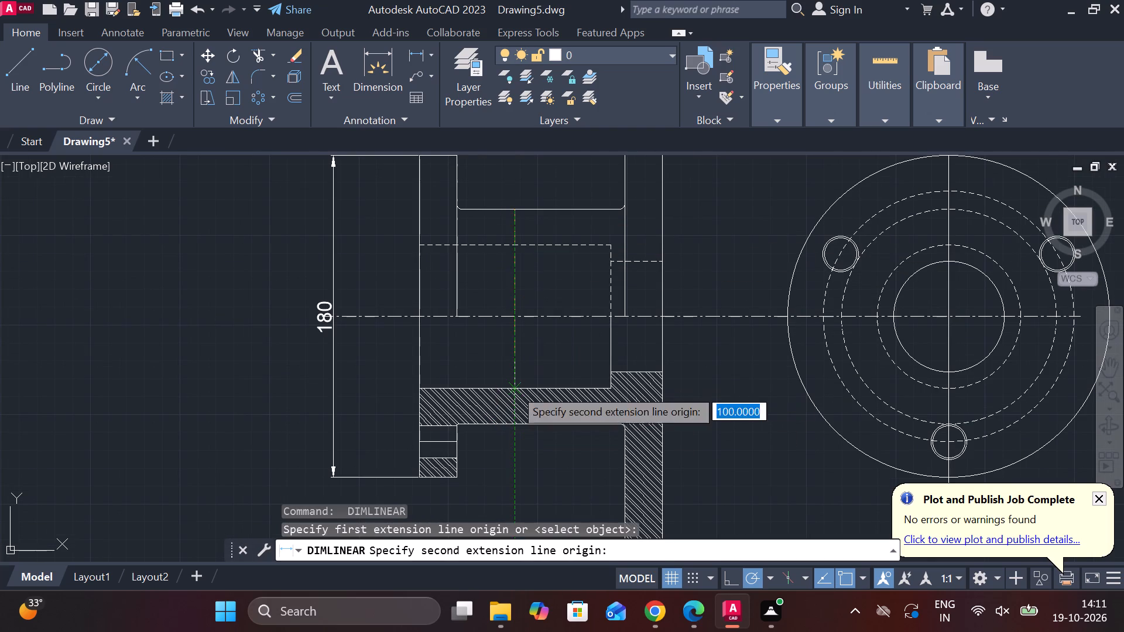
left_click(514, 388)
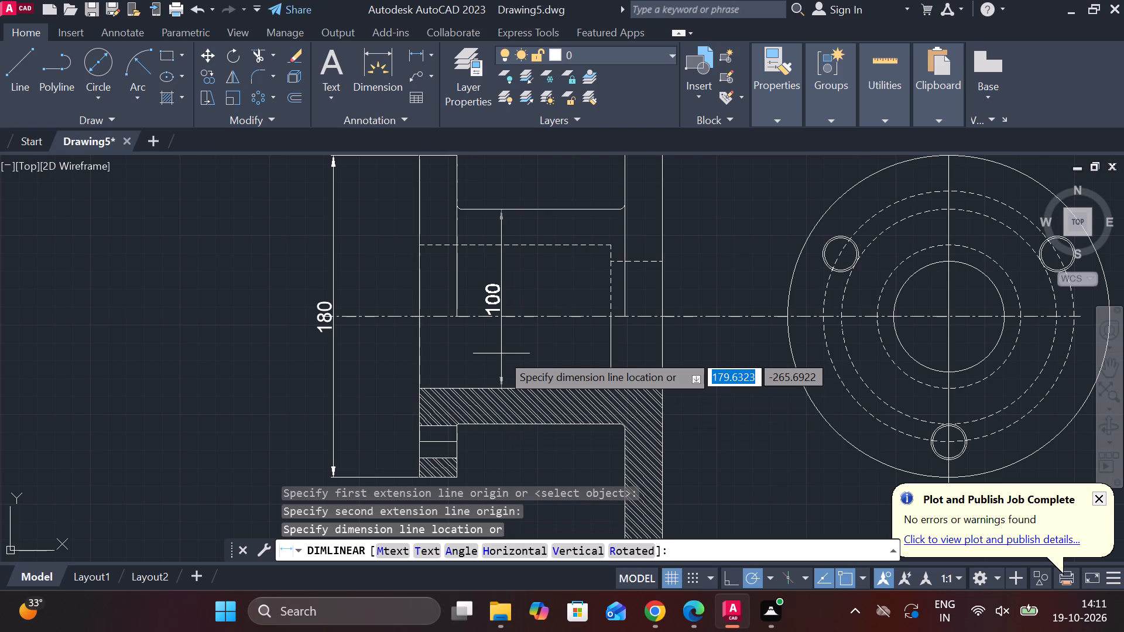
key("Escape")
Add vertical linear dimensions inside the half-section for the barrel's outer diameter and its larger bore.
key("space")
left_click(508, 205)
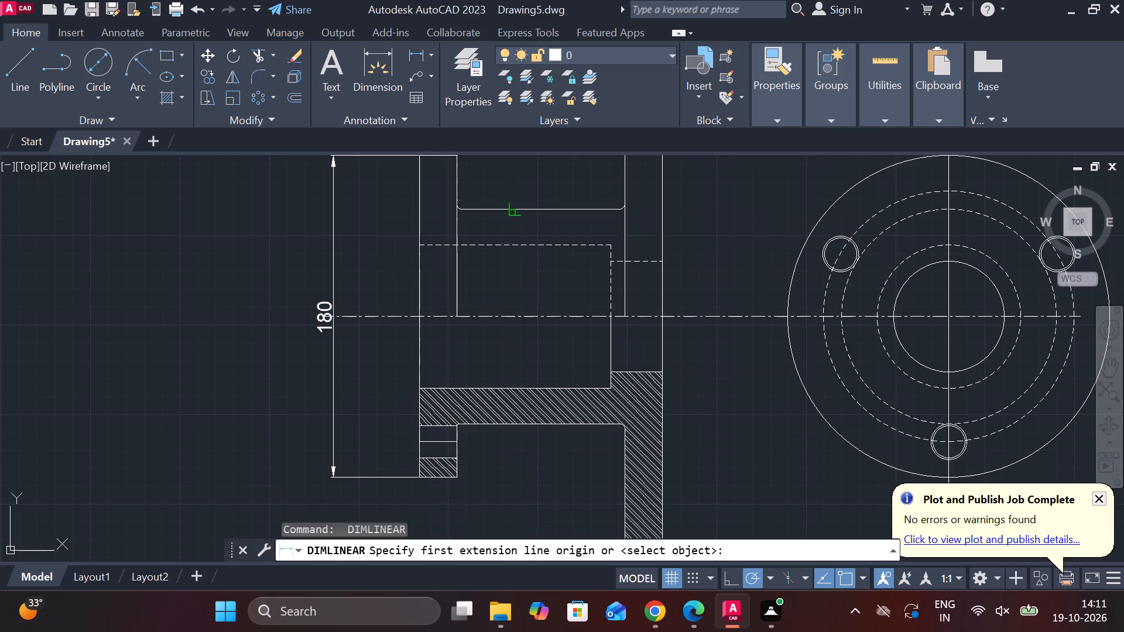
left_click(506, 423)
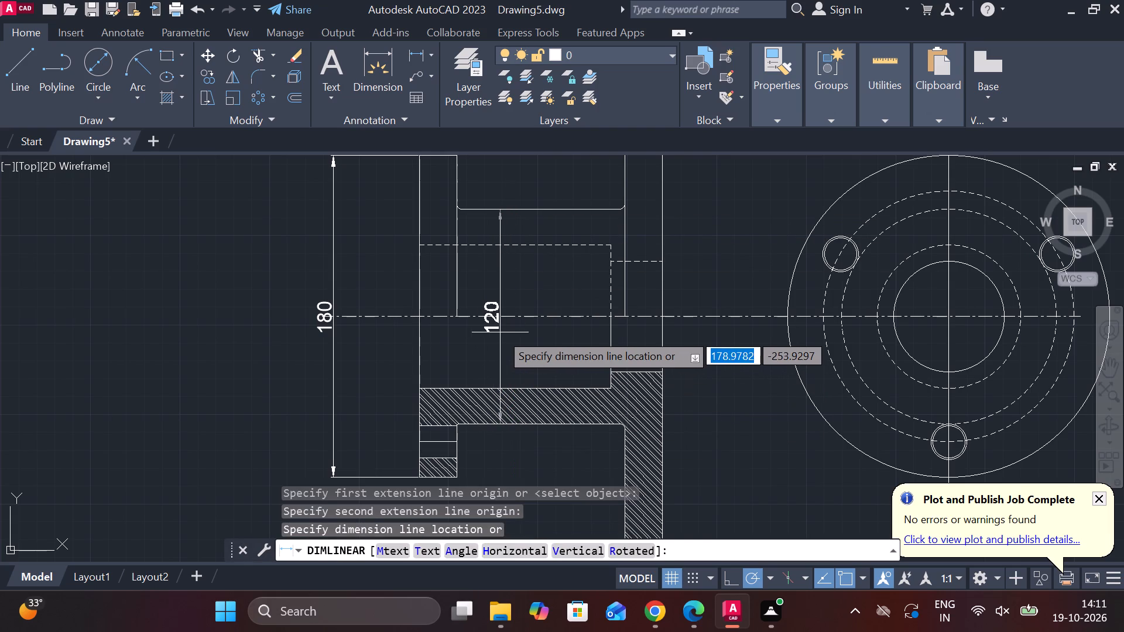
left_click(500, 332)
key("space")
left_click(550, 249)
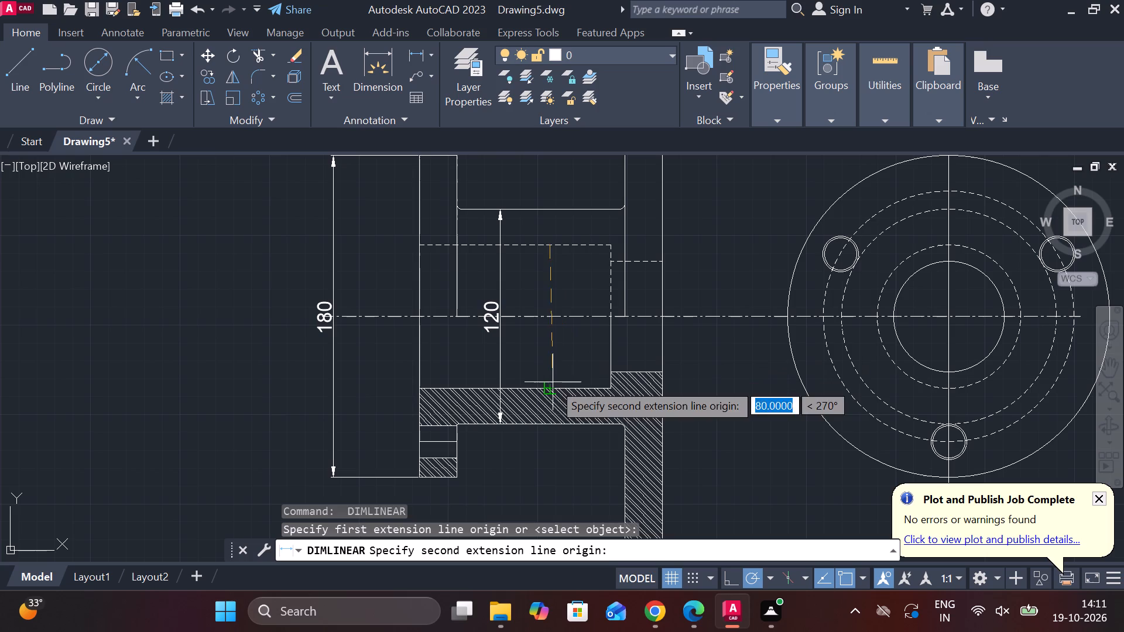
left_click(553, 382)
left_click(540, 357)
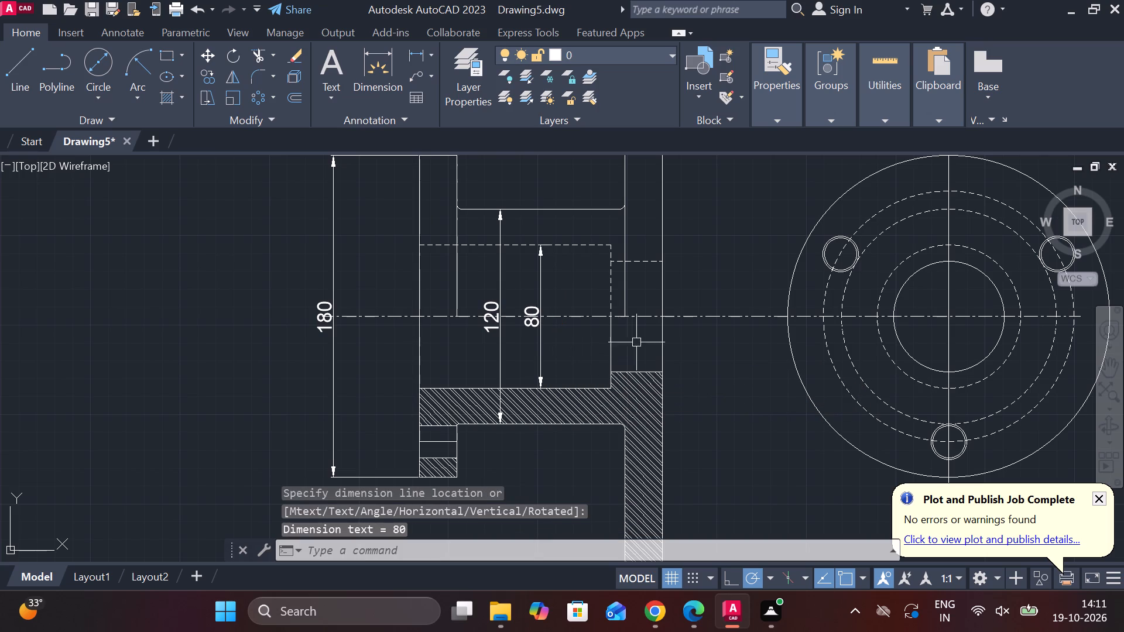
Add a vertical linear dimension for the smaller bore, placed just outside the larger flange's outer face.
key("space")
left_click(662, 269)
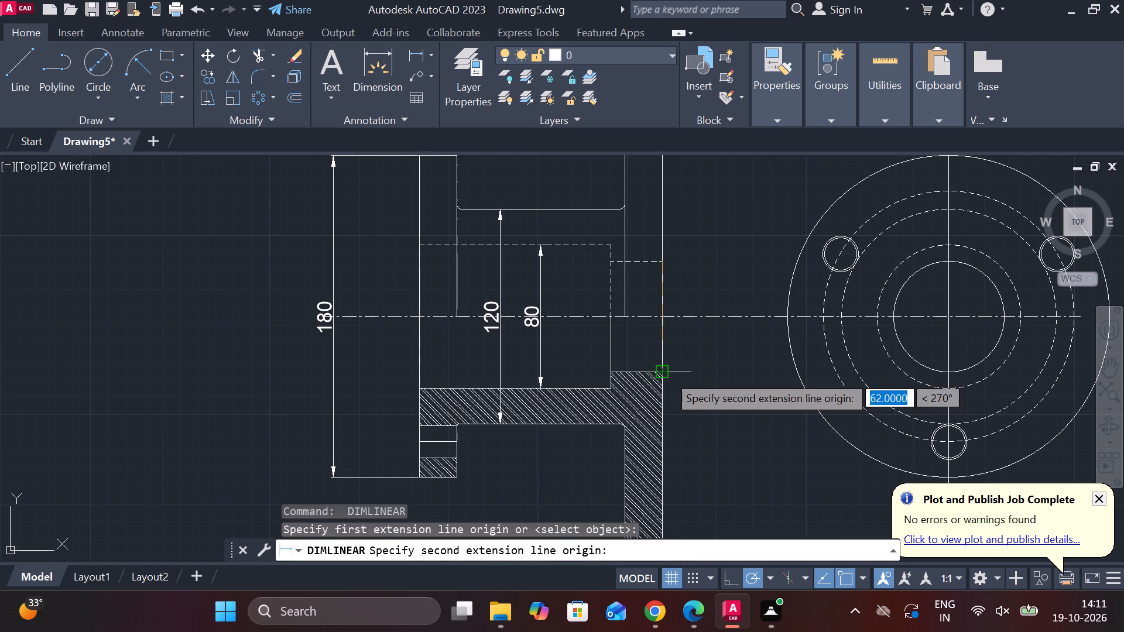
left_click(667, 375)
left_click(703, 372)
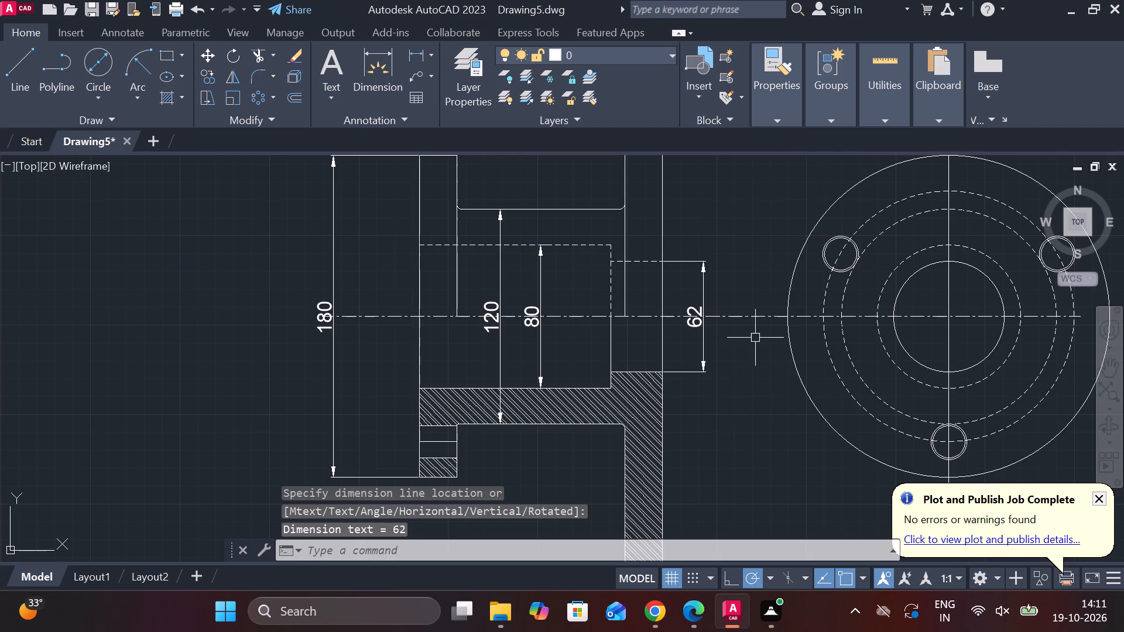
Dimension the smaller flange's thickness horizontally above the half-section.
scroll(756, 336, "down", 1)
middle_click_drag(749, 357, 741, 357)
scroll(608, 335, "up", 1)
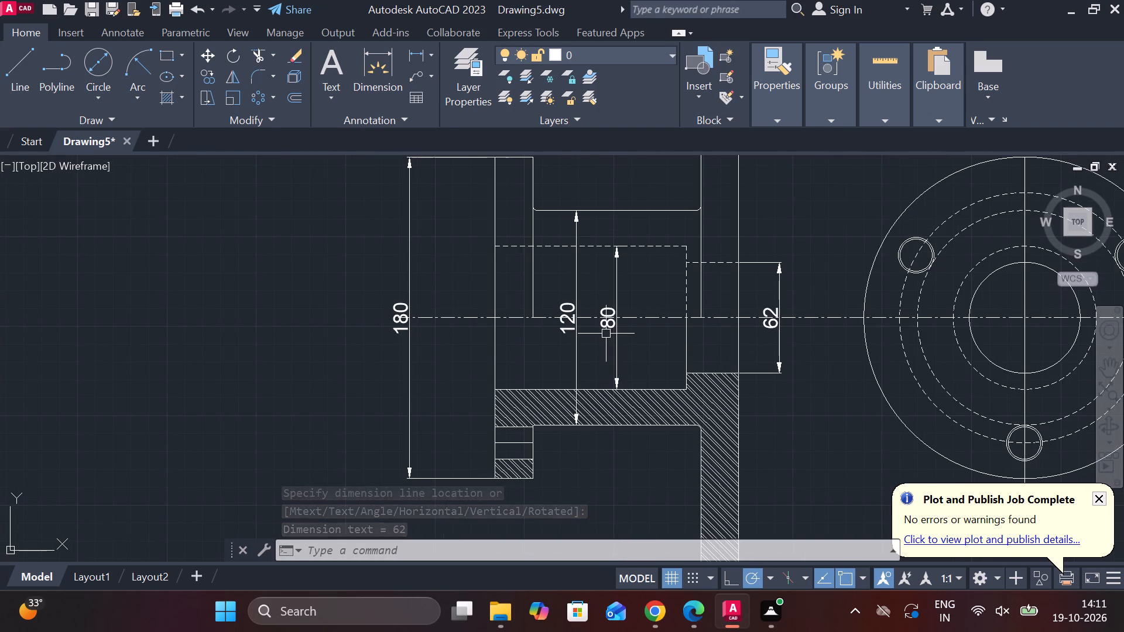
middle_click_drag(475, 323, 475, 489)
key("space")
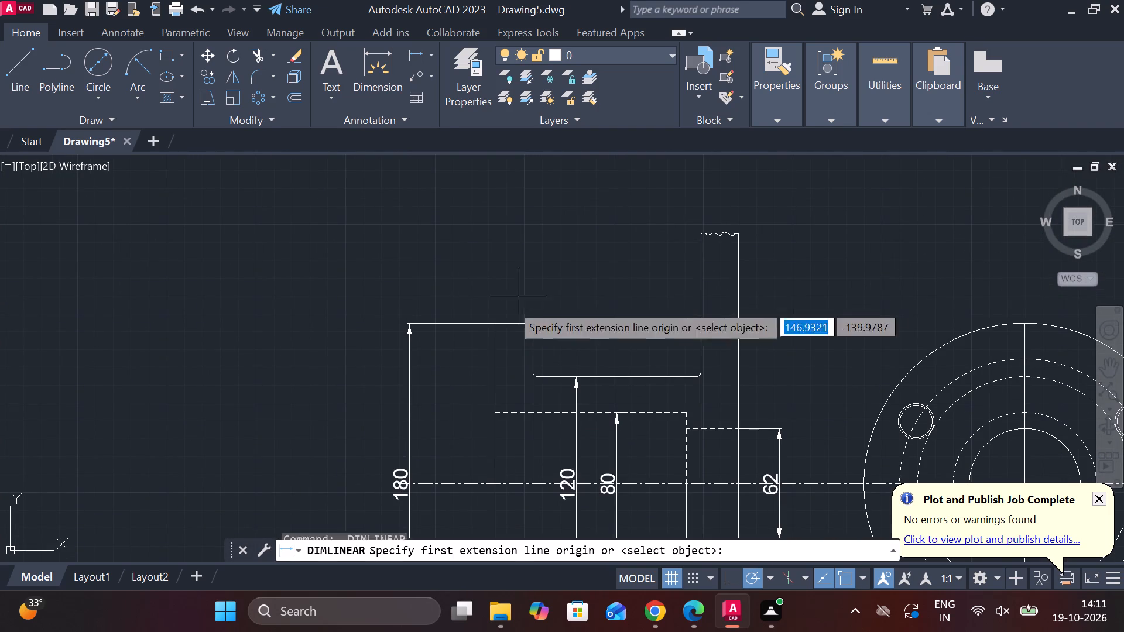
left_click(495, 315)
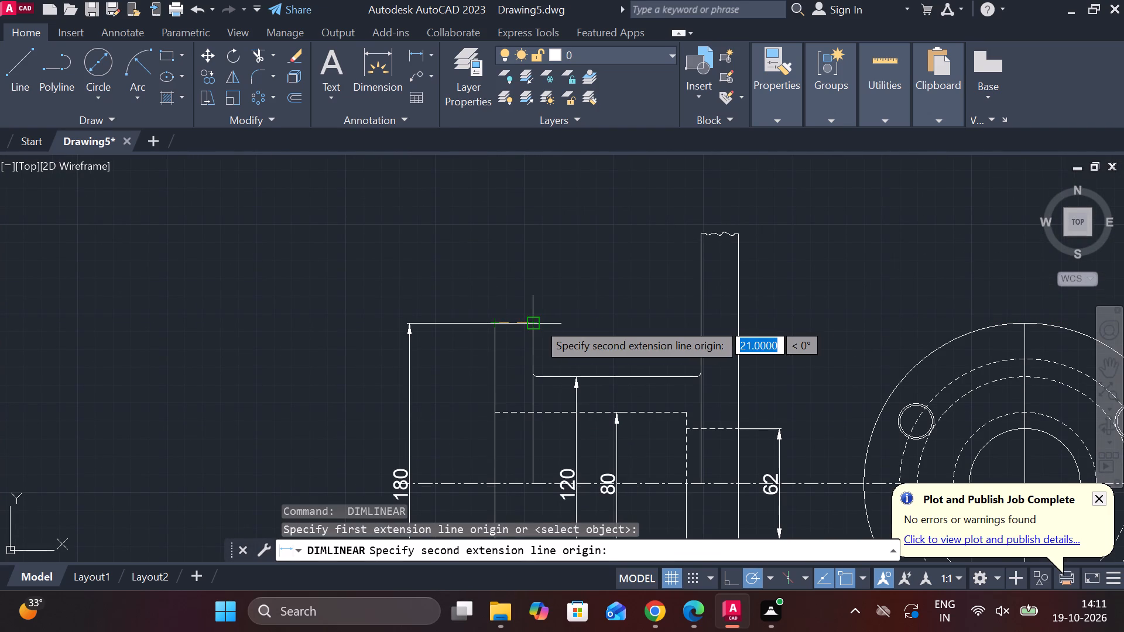
left_click(537, 322)
left_click(527, 213)
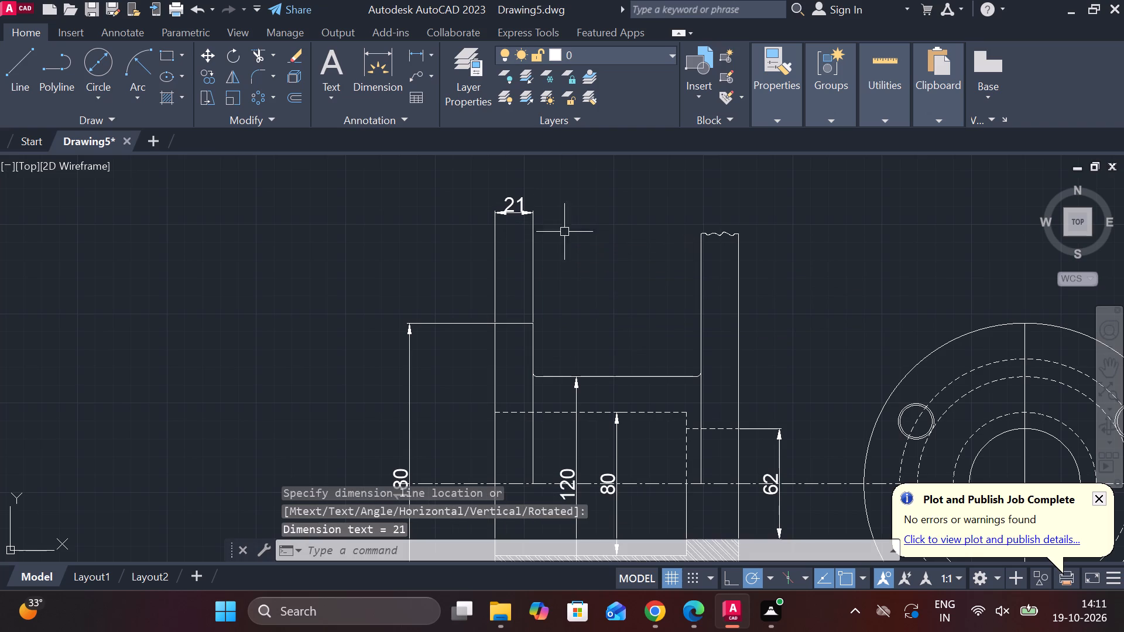
Dimension the distance between the two flanges and the larger flange's thickness, in line with the smaller flange's thickness dimension.
key("space")
left_click(541, 341)
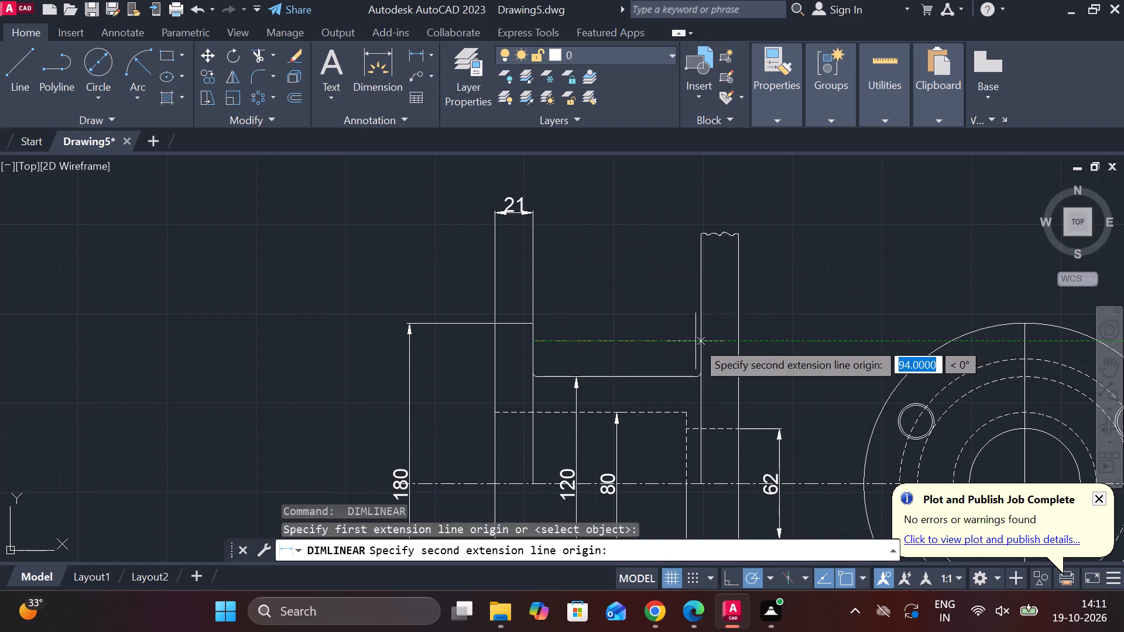
left_click(698, 339)
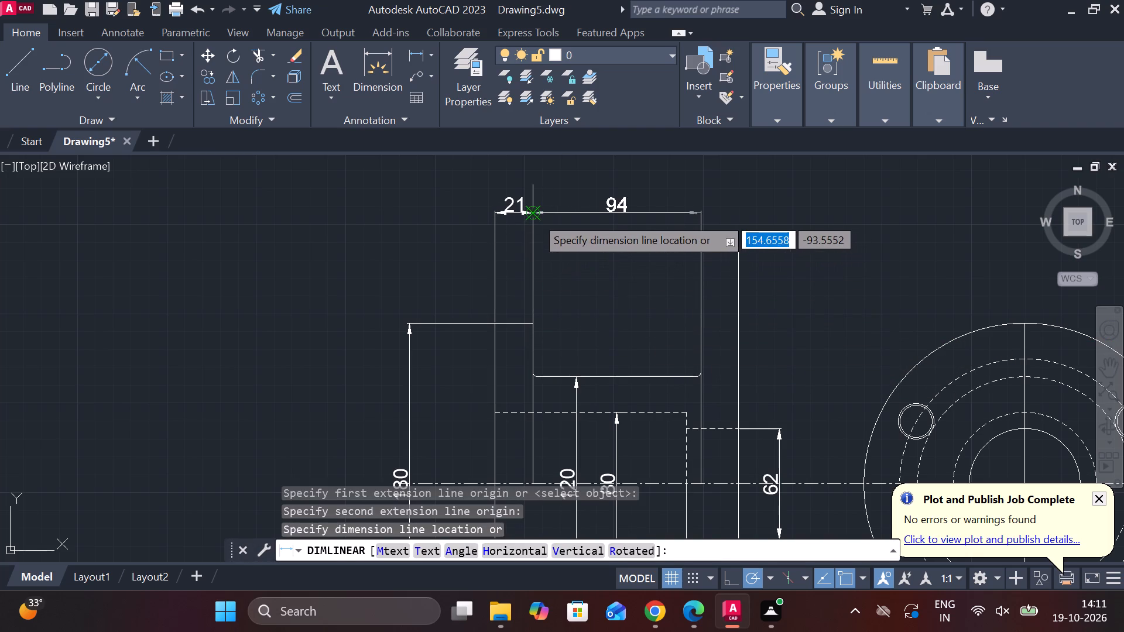
left_click(535, 217)
key("space")
scroll(705, 235, "up", 2)
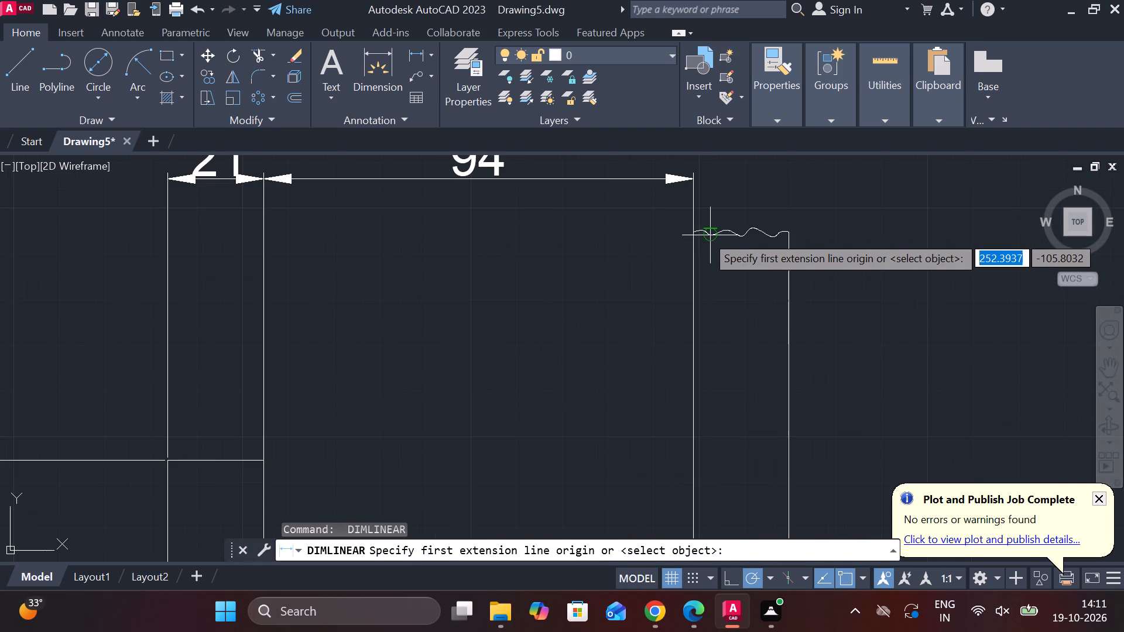
left_click(690, 232)
left_click(789, 235)
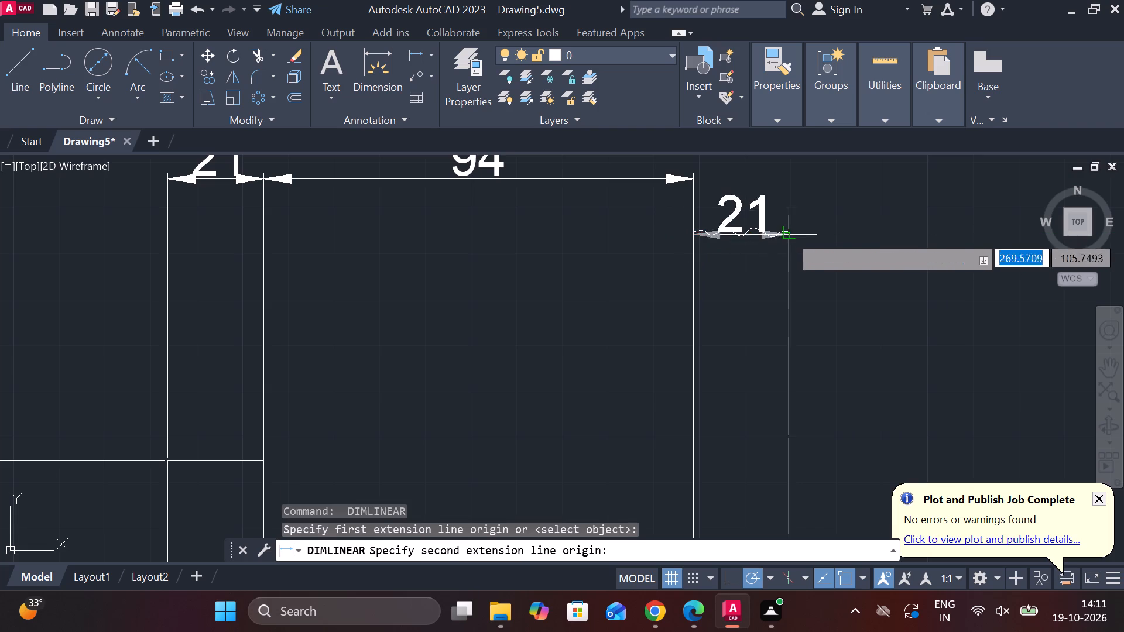
left_click(693, 185)
scroll(721, 248, "down", 2)
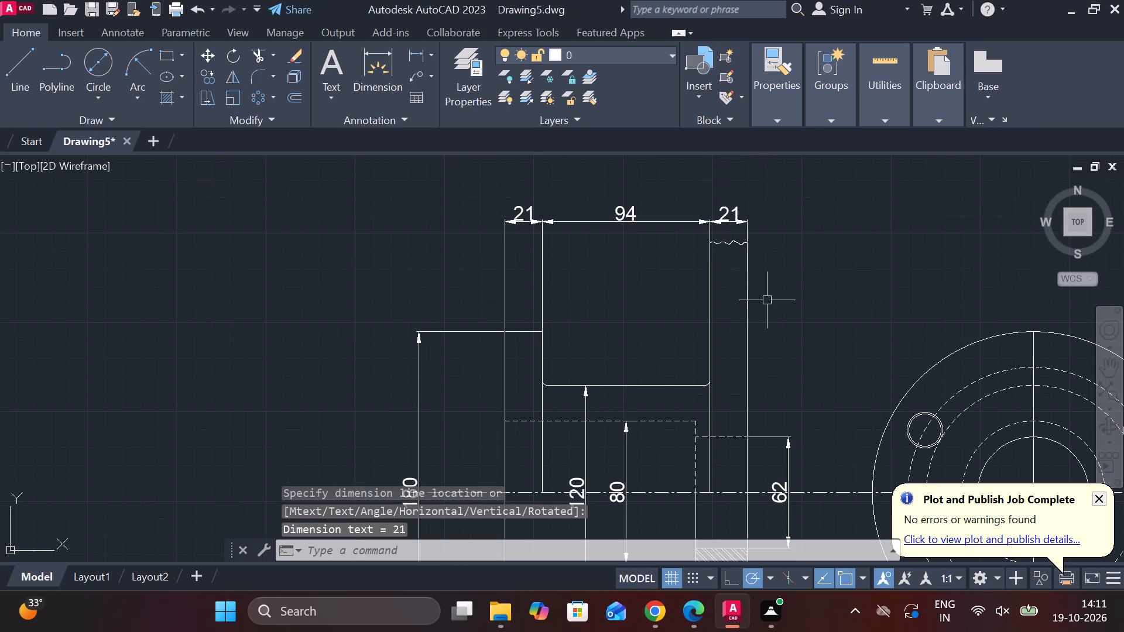
Add a diameter symbol before the barrel's outer dimension text so it reads Ø120.
middle_click_drag(767, 301, 714, 256)
scroll(714, 257, "down", 1)
scroll(643, 315, "down", 1)
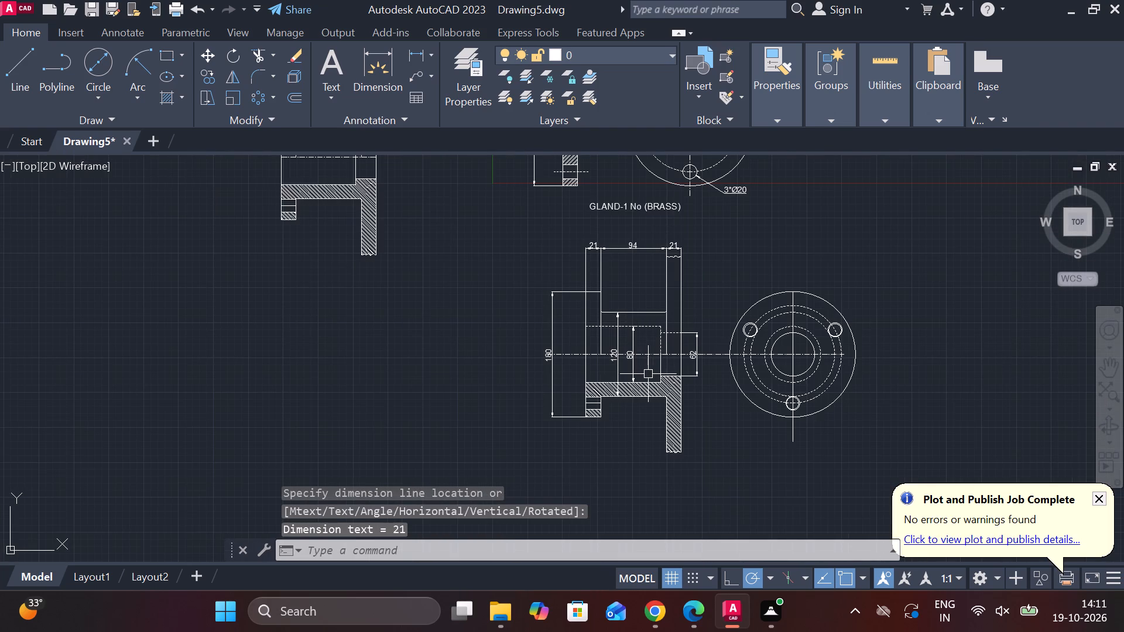
scroll(675, 412, "up", 2)
scroll(530, 318, "up", 2)
middle_click_drag(537, 355, 542, 363)
key("Escape")
double_click(516, 202)
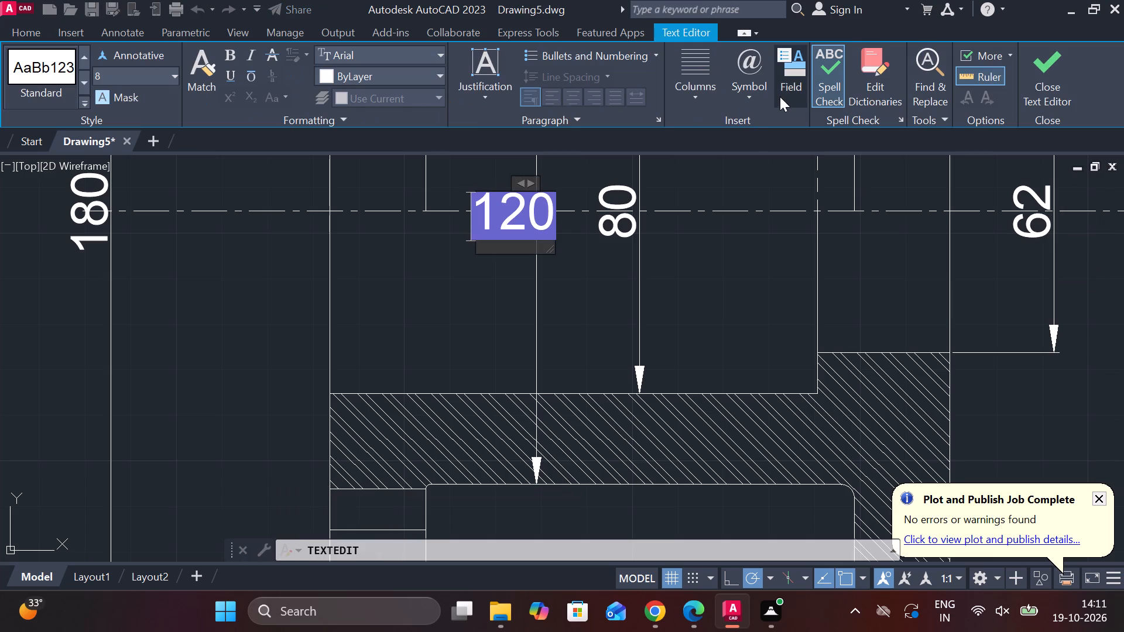
left_click(742, 98)
left_click(805, 164)
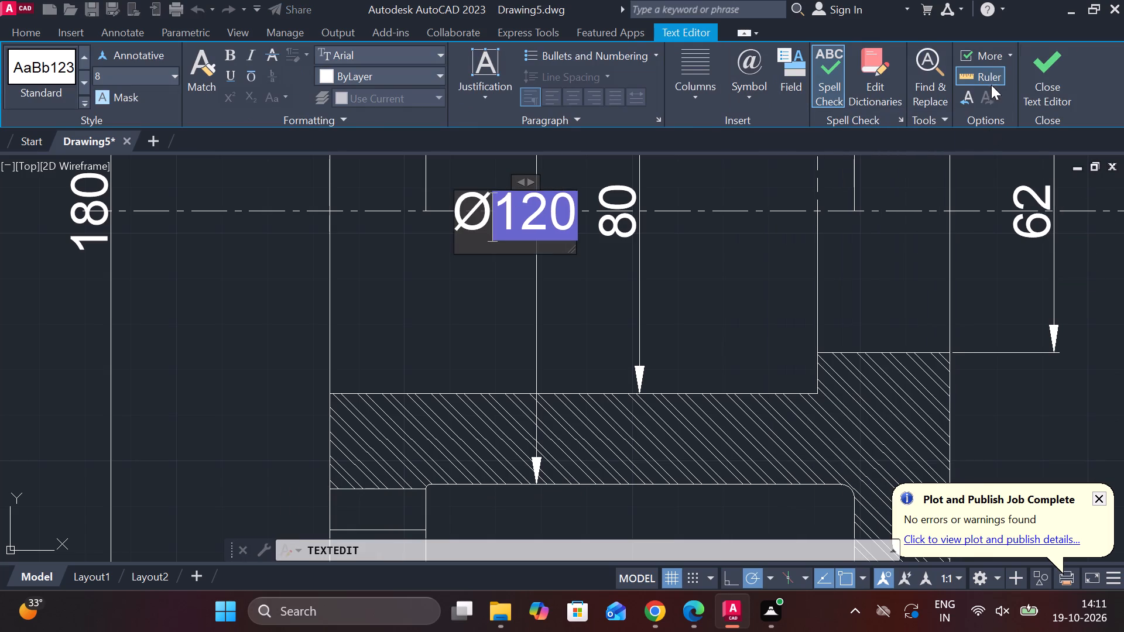
left_click(1028, 67)
Add a diameter symbol before the larger bore's dimension text so it reads Ø80.
double_click(633, 198)
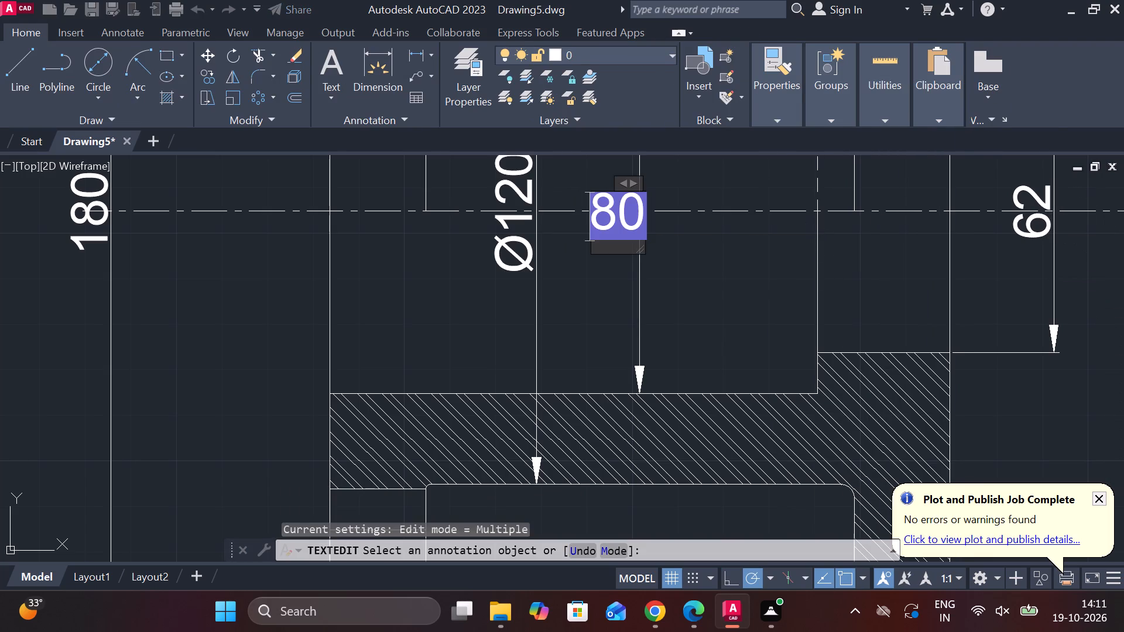
left_click(741, 96)
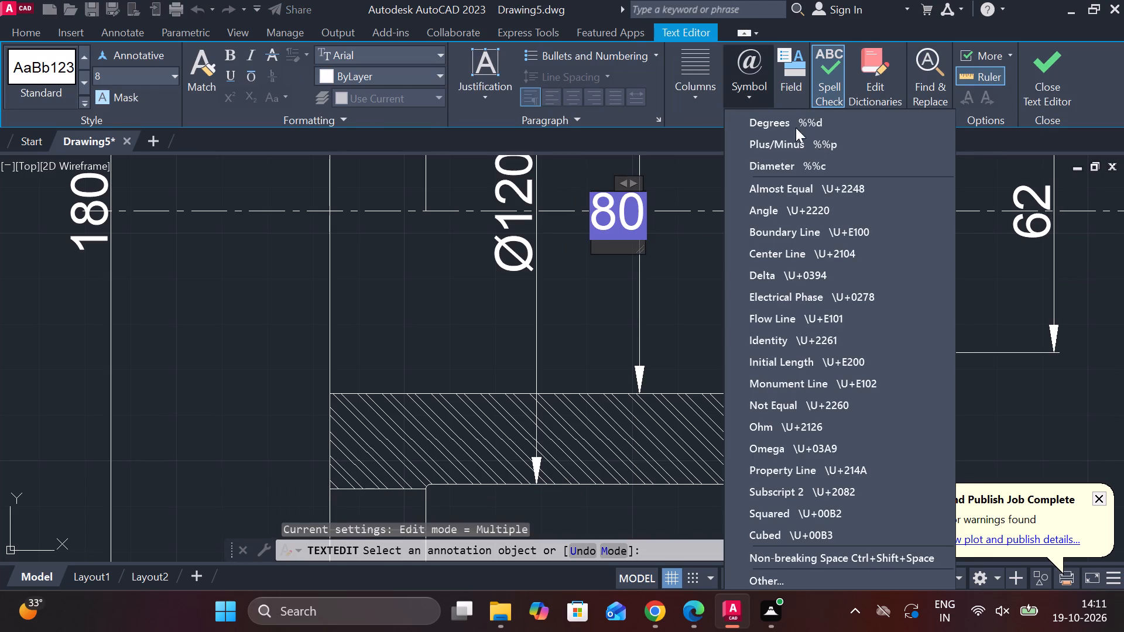
left_click(796, 169)
left_click(1032, 77)
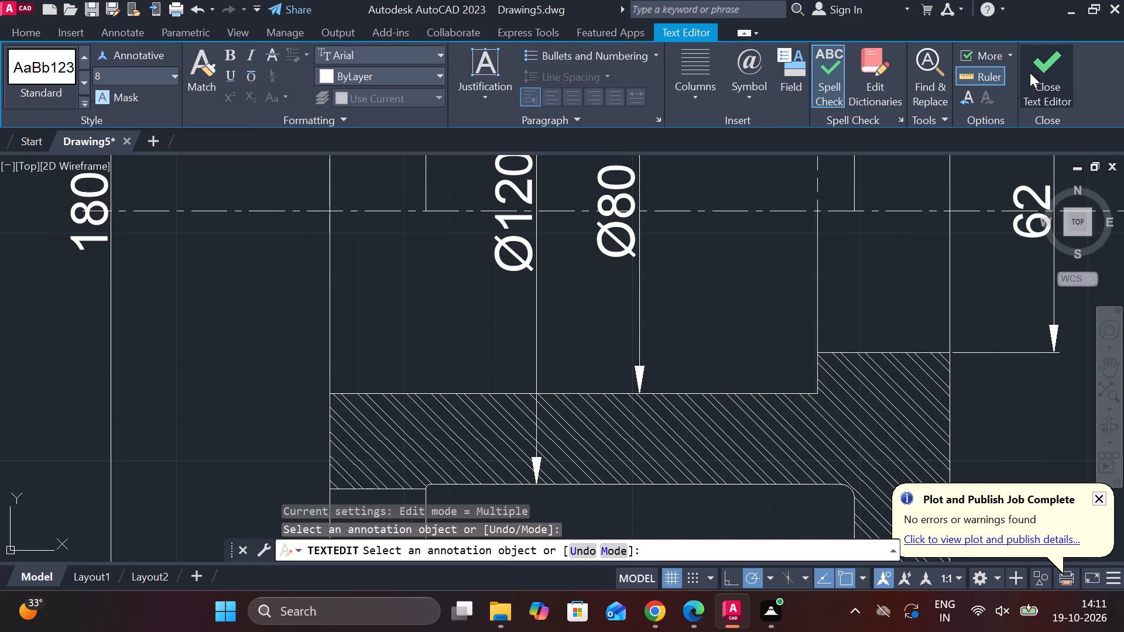
key("Escape")
Add a diameter symbol before the smaller bore's dimension text so it reads Ø62.
scroll(719, 269, "down", 2)
scroll(883, 260, "up", 1)
middle_click_drag(878, 265, 763, 322)
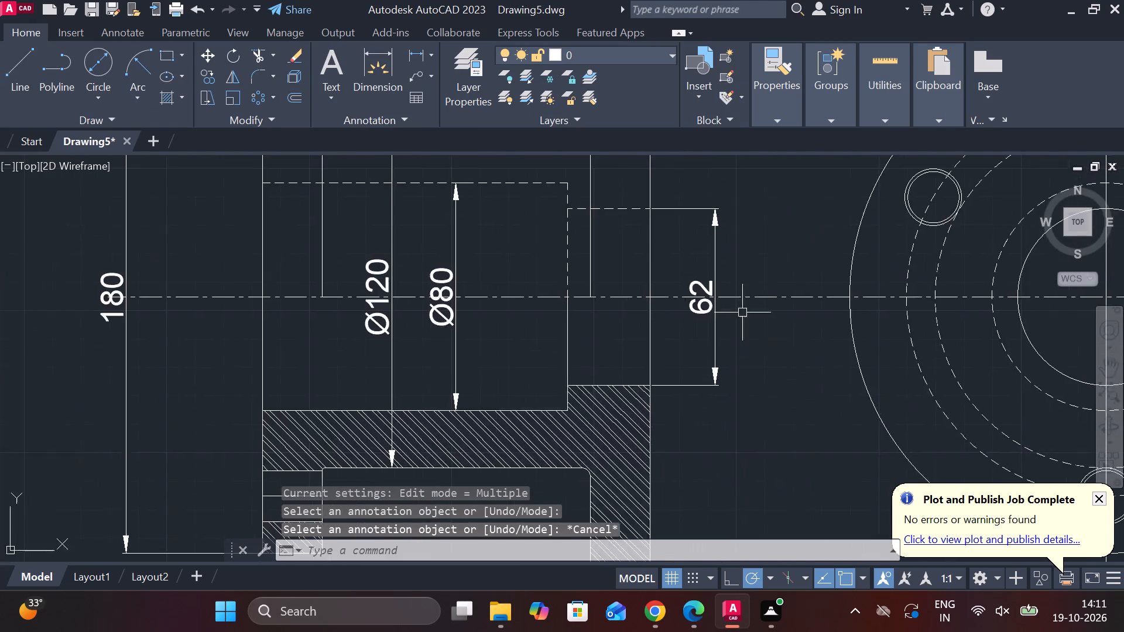
scroll(742, 312, "up", 2)
double_click(625, 307)
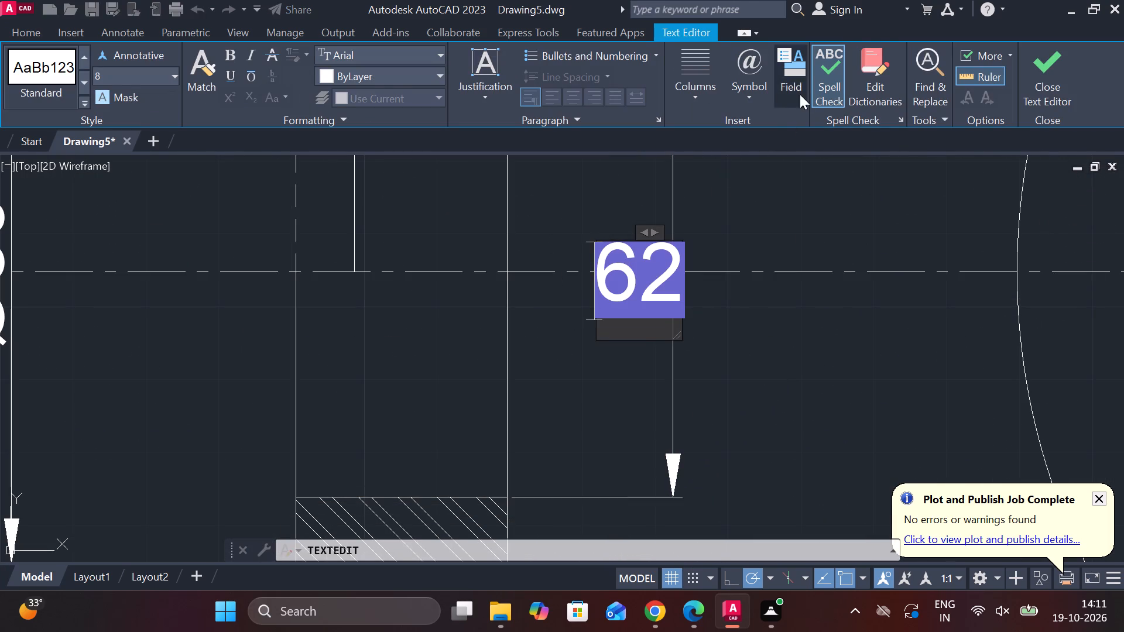
left_click(743, 93)
left_click(767, 162)
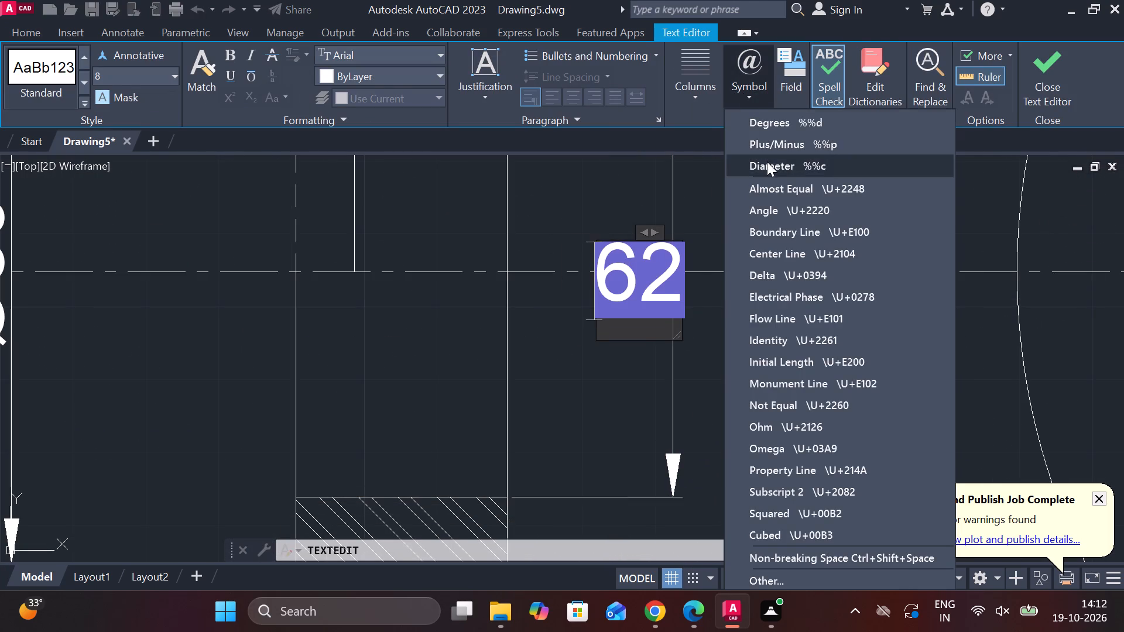
left_click(1025, 78)
scroll(750, 320, "down", 4)
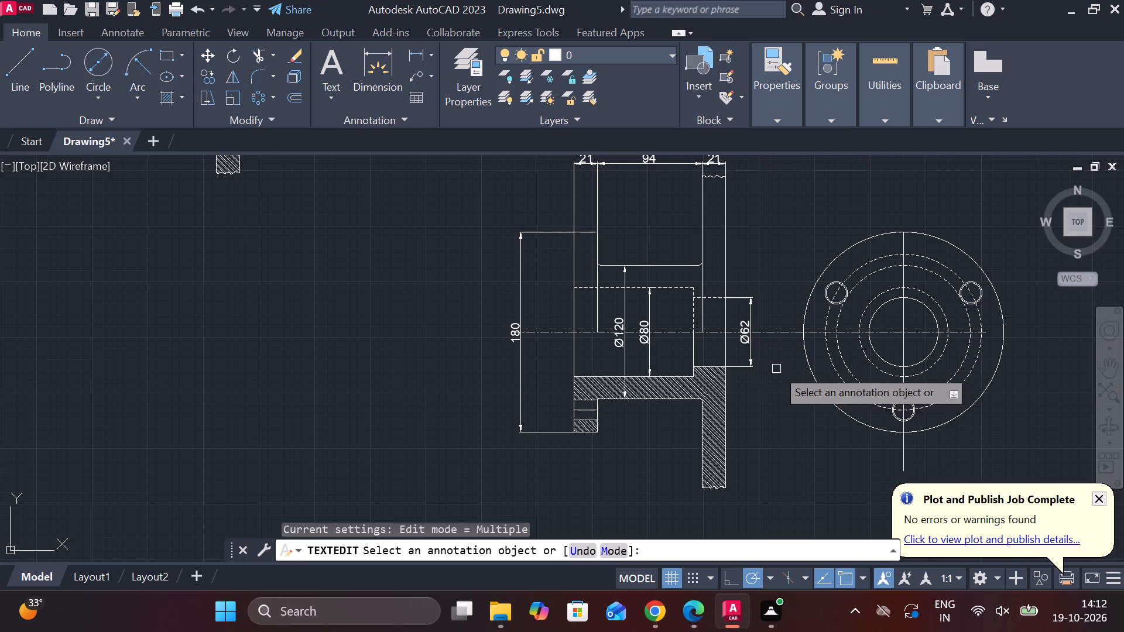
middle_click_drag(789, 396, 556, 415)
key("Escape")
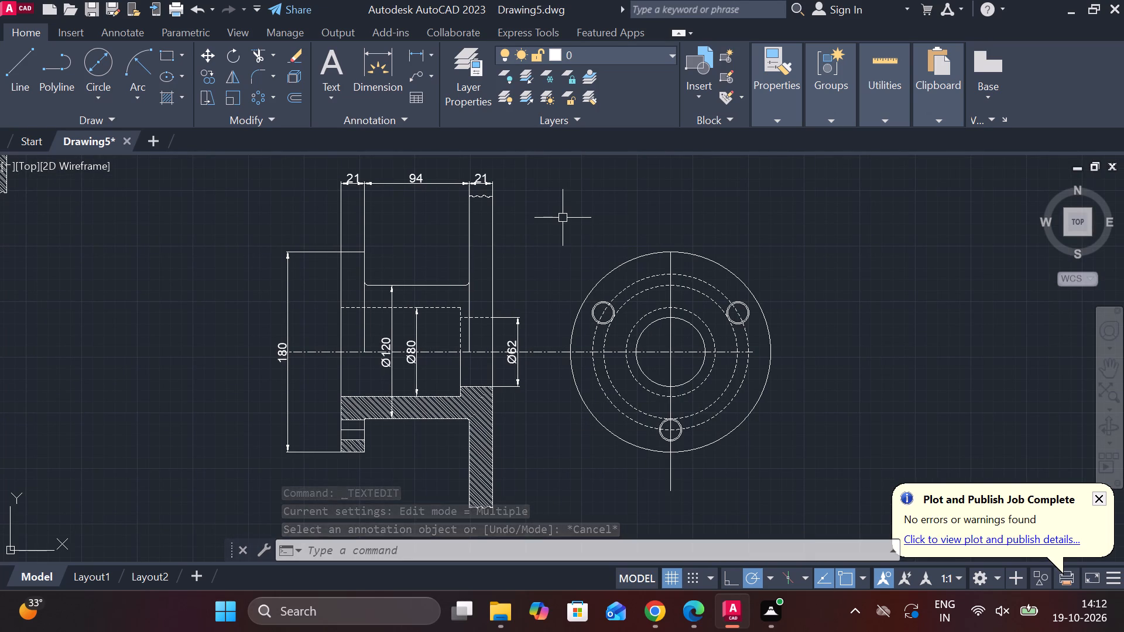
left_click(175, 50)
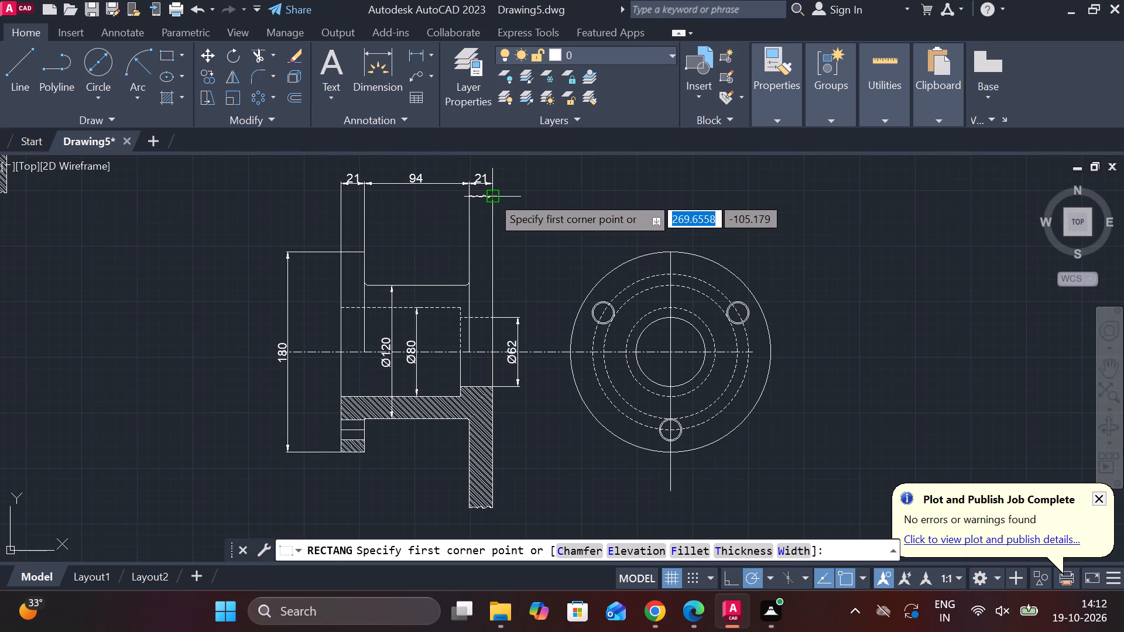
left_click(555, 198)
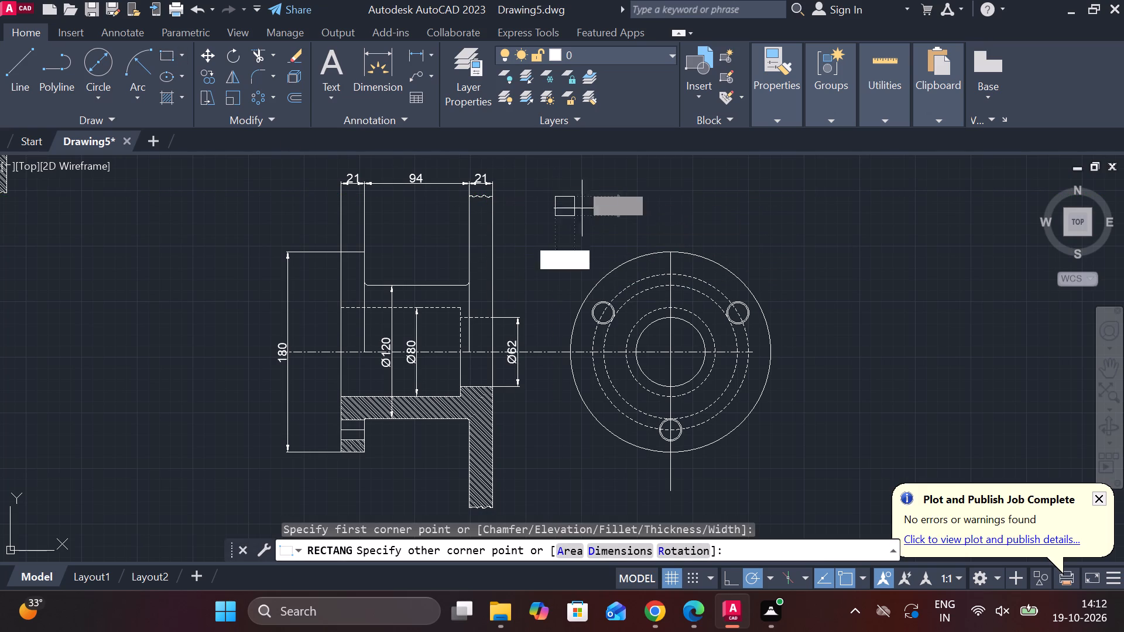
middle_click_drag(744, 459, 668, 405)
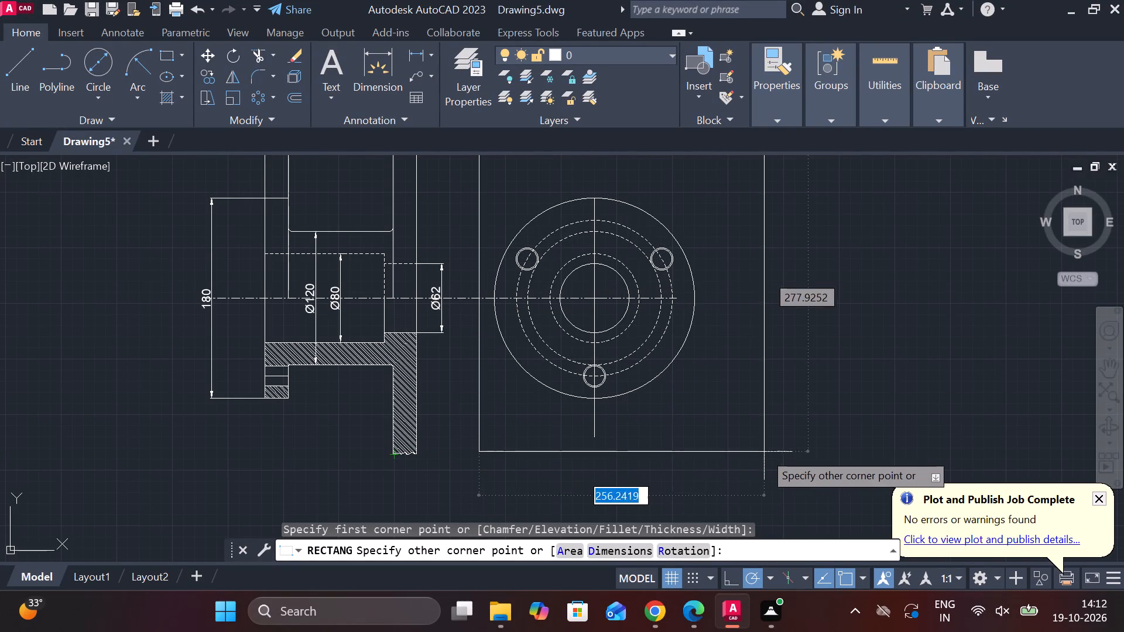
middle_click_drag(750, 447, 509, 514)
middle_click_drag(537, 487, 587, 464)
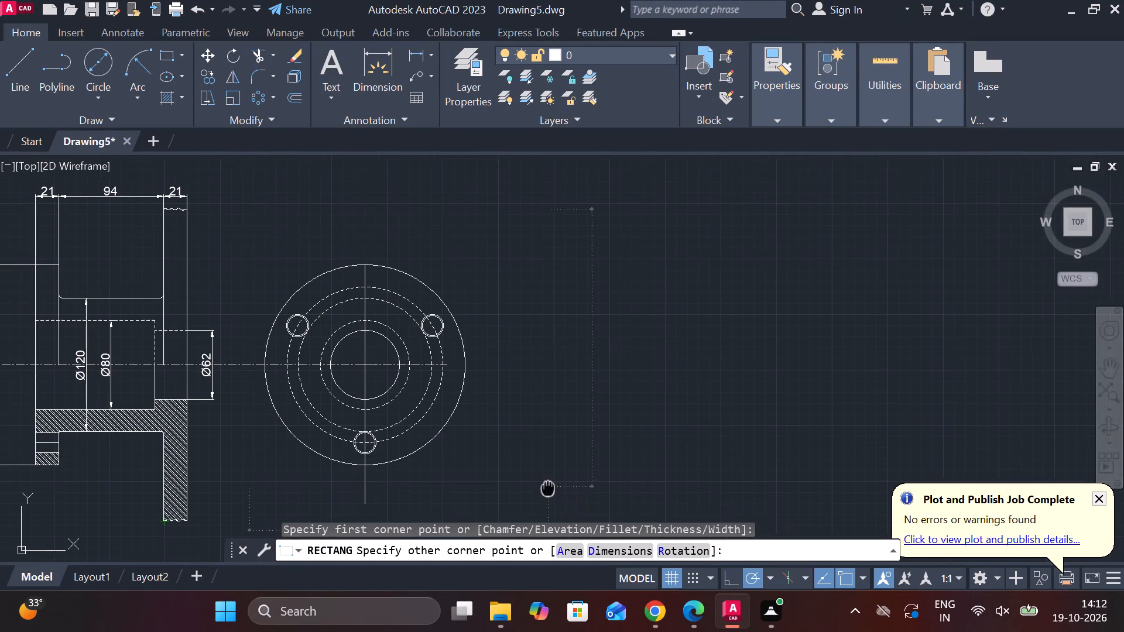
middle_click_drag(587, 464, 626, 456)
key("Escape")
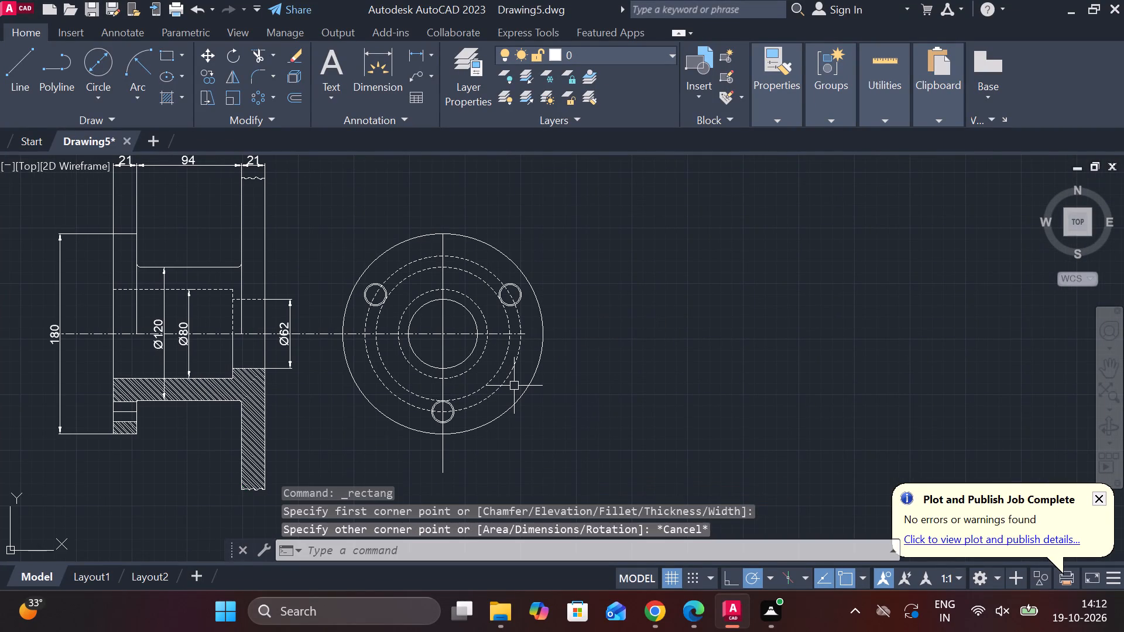
Draw a vertical line between the half-section and the front view, spanning the full height of the larger flange.
scroll(581, 537, "down", 1)
middle_click_drag(437, 346, 435, 290)
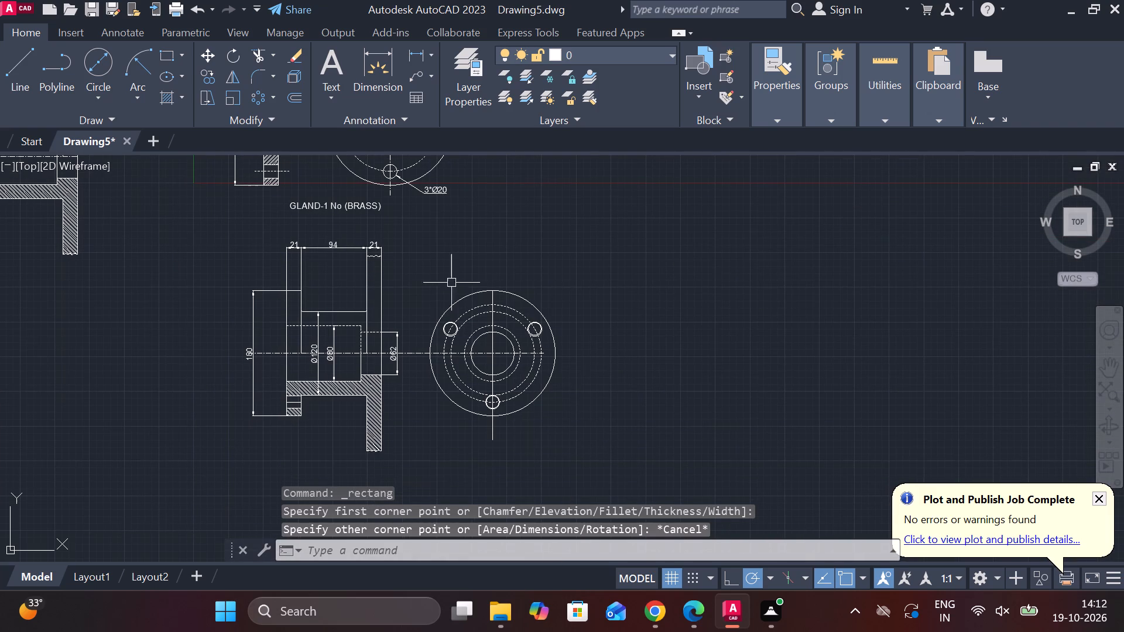
key("l")
key("Return")
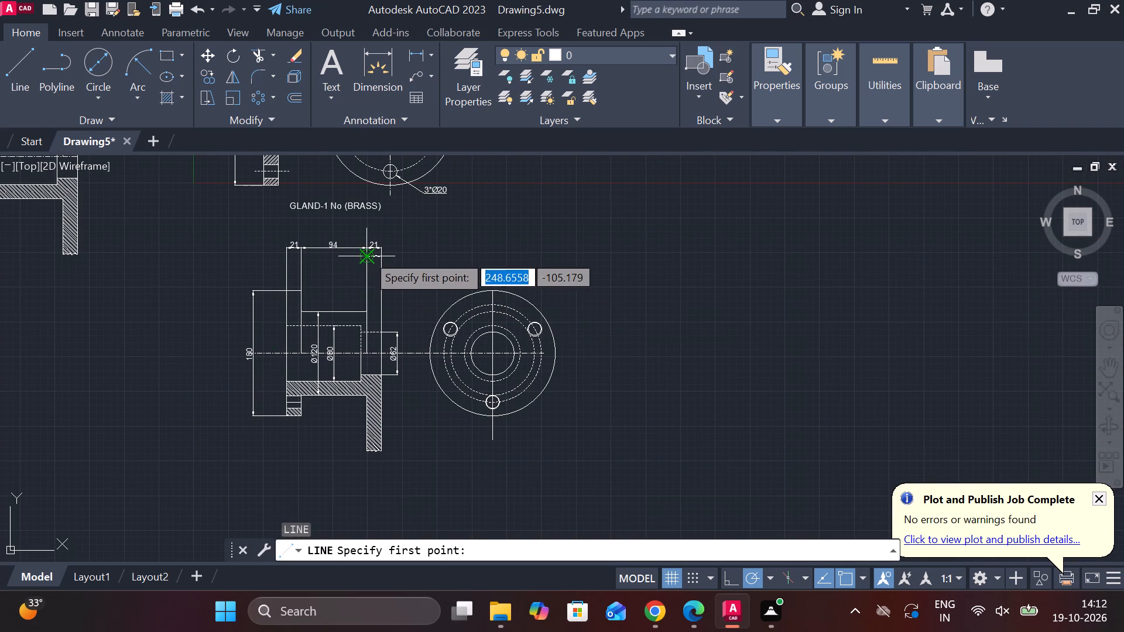
scroll(368, 255, "up", 1)
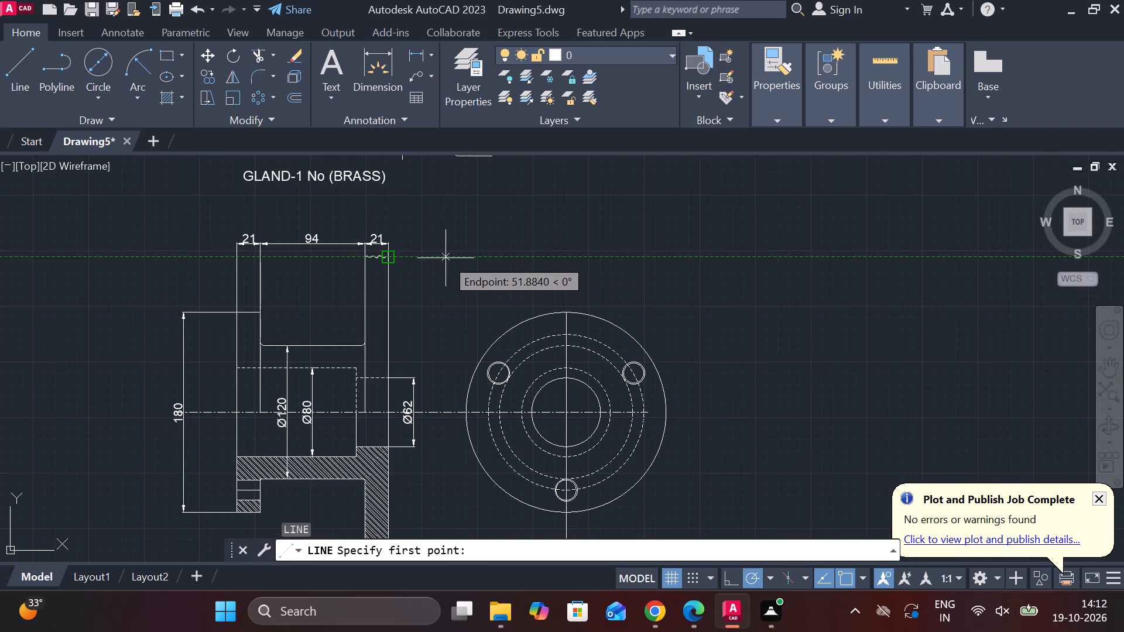
left_click(446, 258)
middle_click_drag(439, 450, 430, 340)
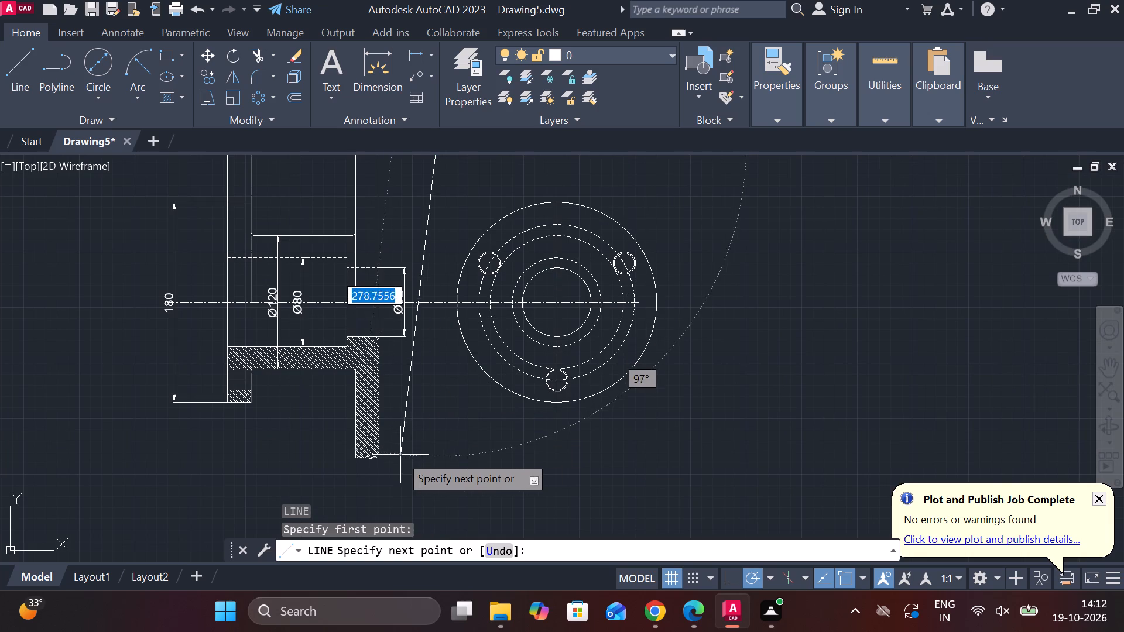
left_click(443, 457)
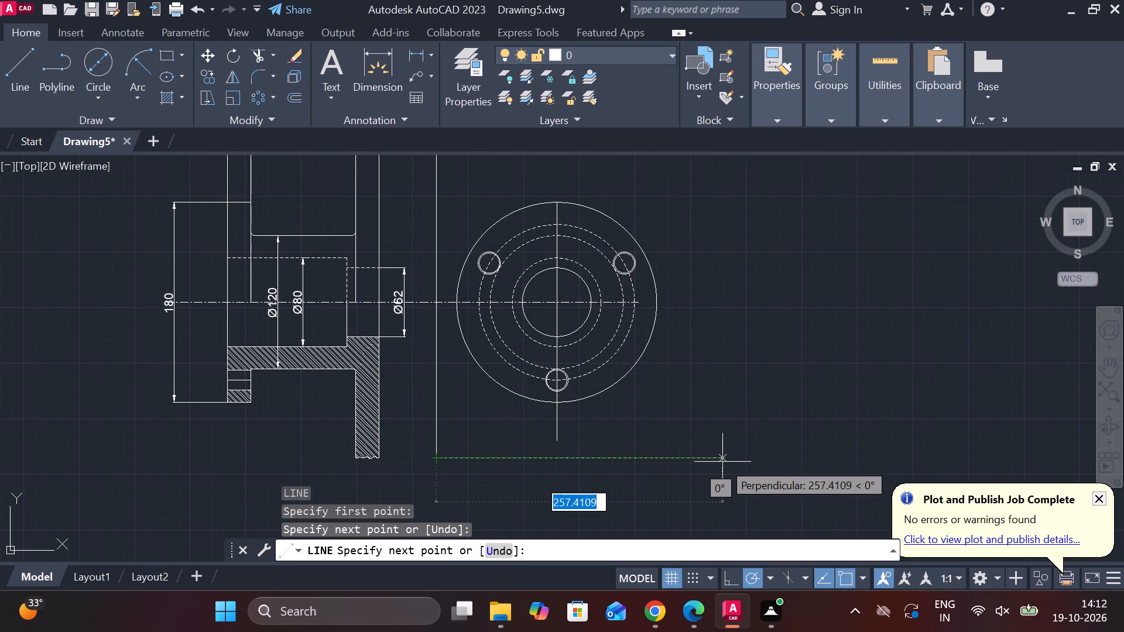
left_click(691, 462)
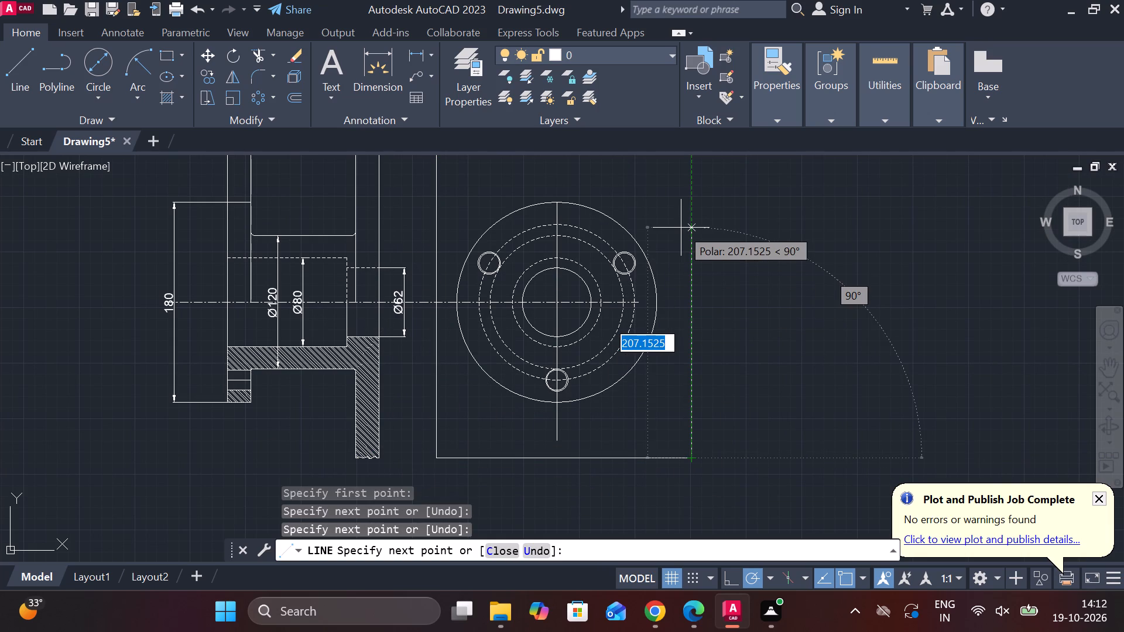
key("ctrl+z")
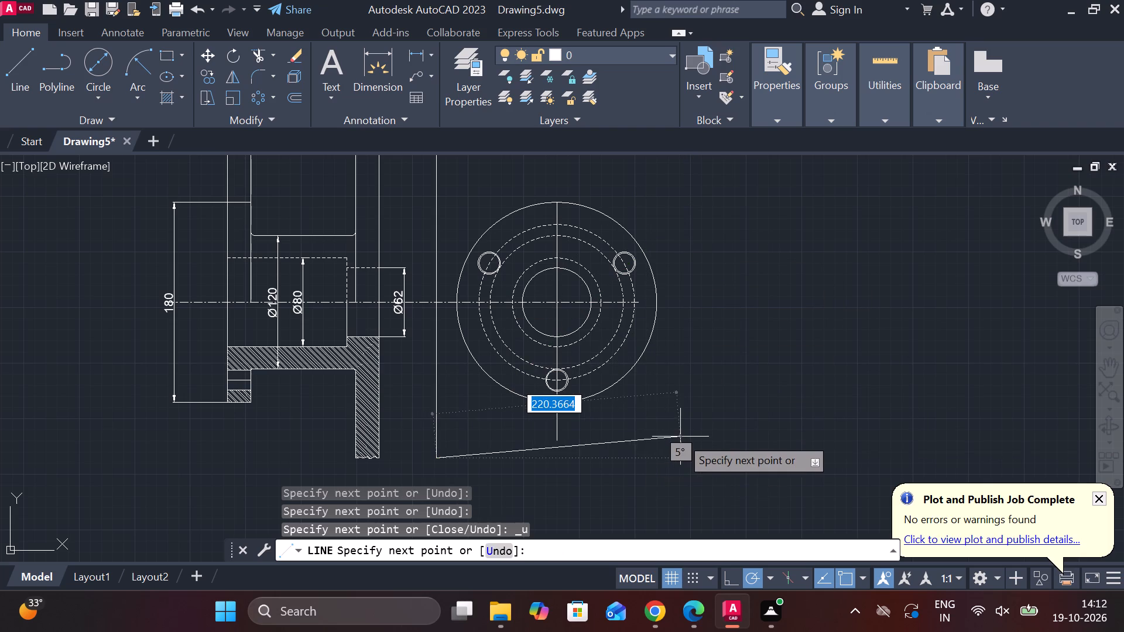
key("Escape")
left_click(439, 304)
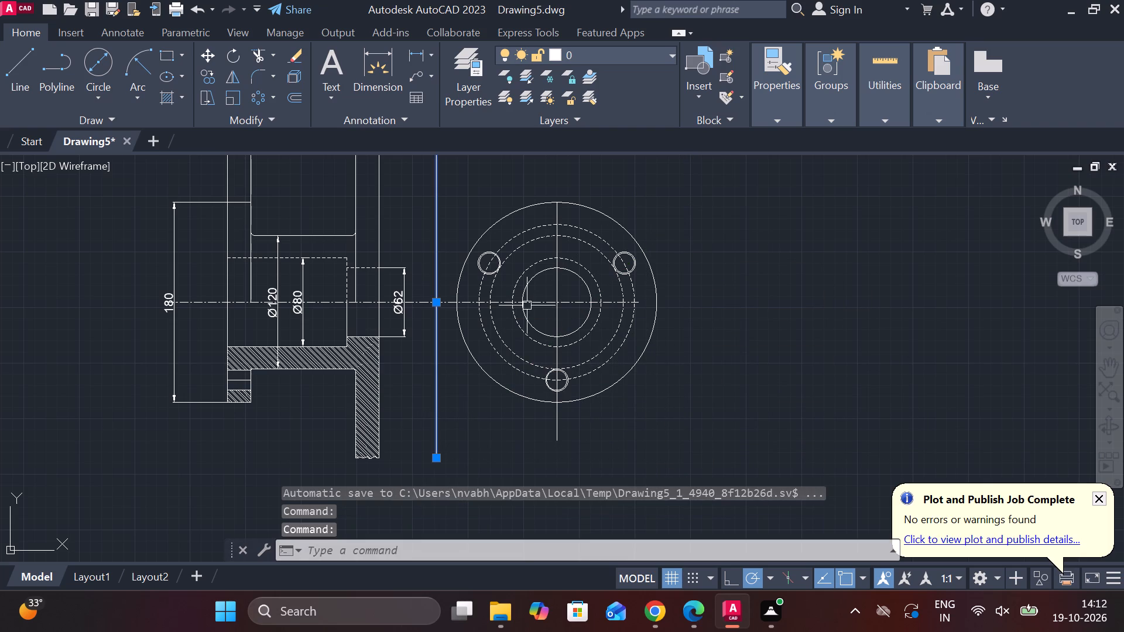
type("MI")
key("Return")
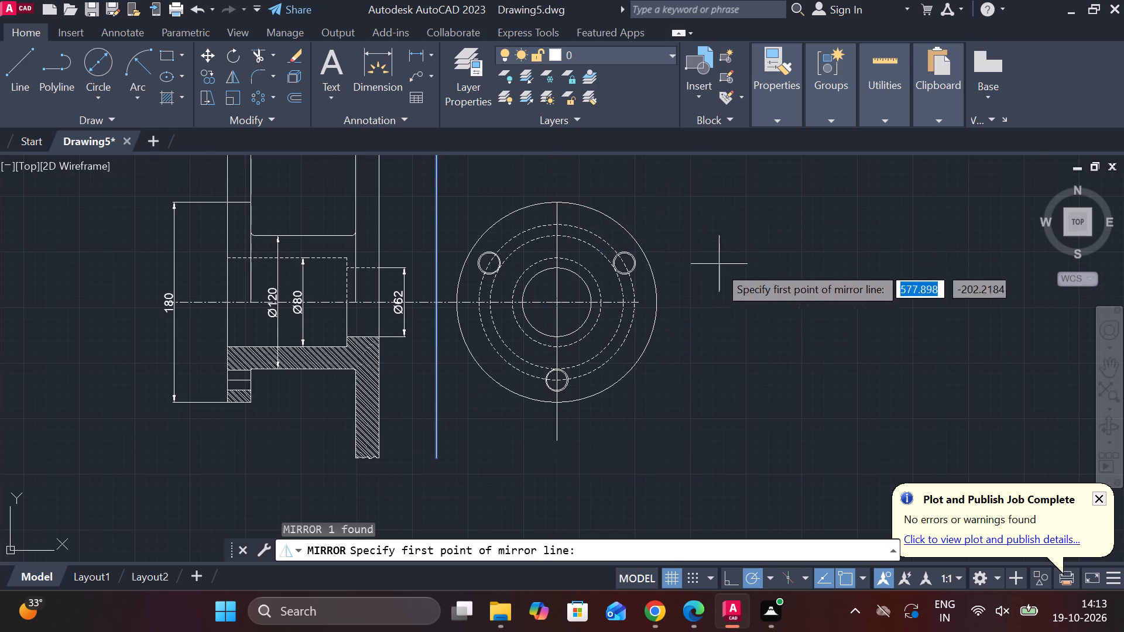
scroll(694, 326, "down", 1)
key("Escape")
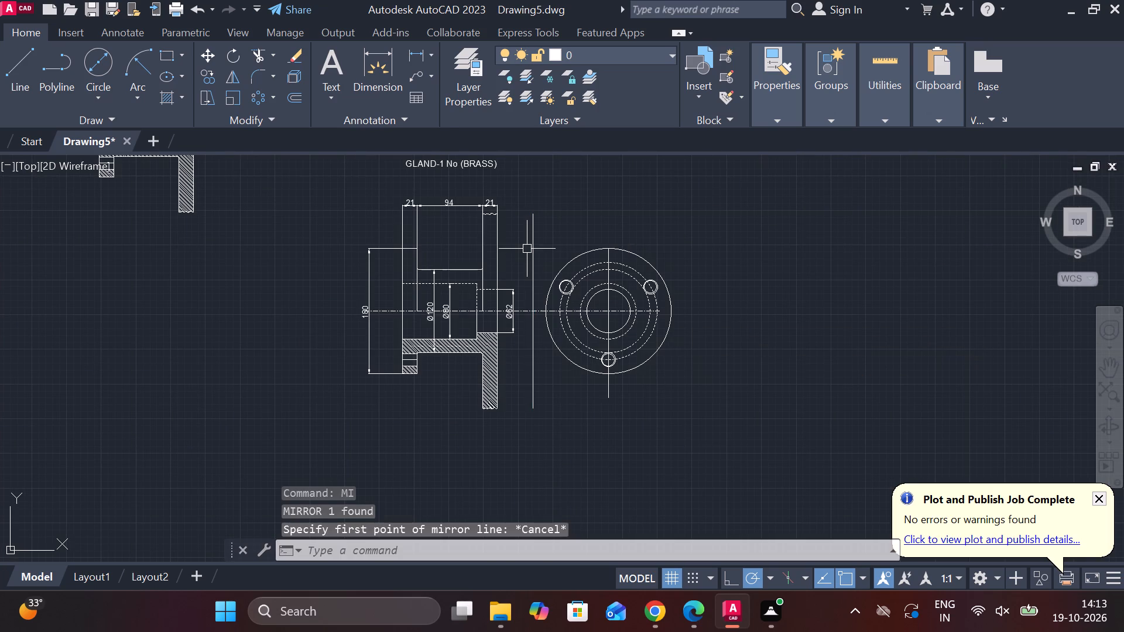
Mirror the new vertical line about the front view's vertical centreline, keeping the original.
left_click(530, 241)
type("MI")
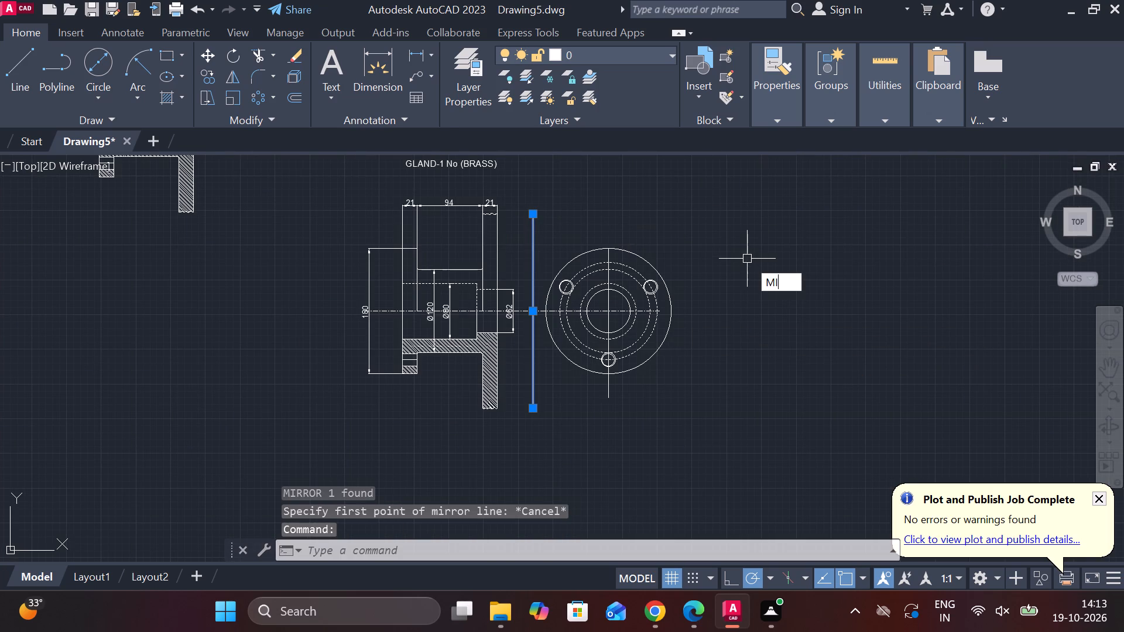
key("Return")
left_click(604, 309)
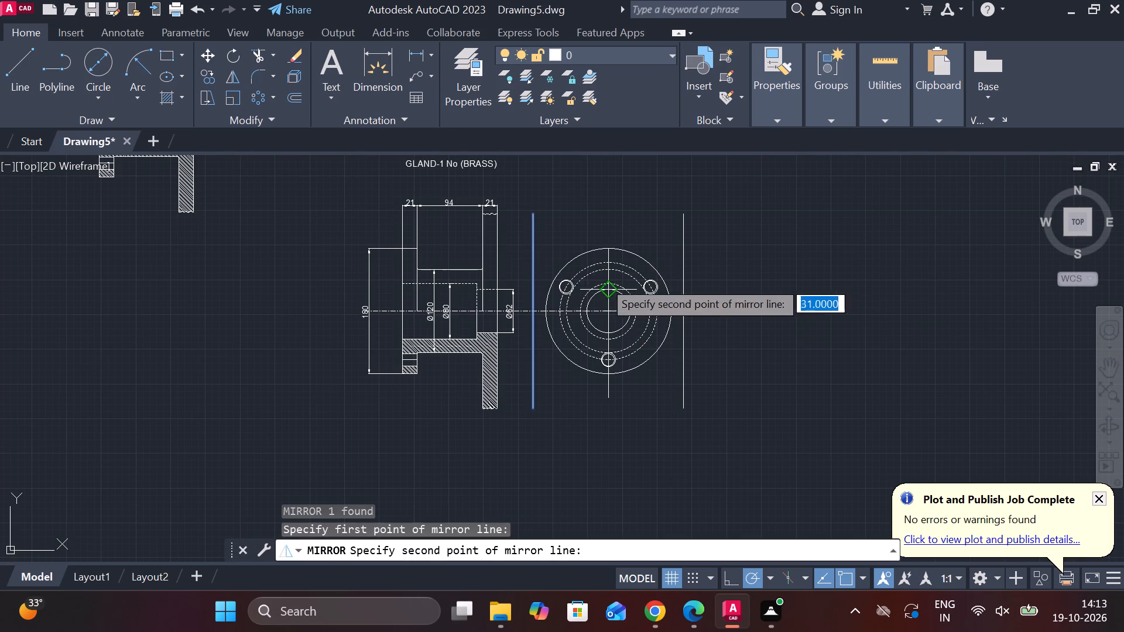
left_click(608, 227)
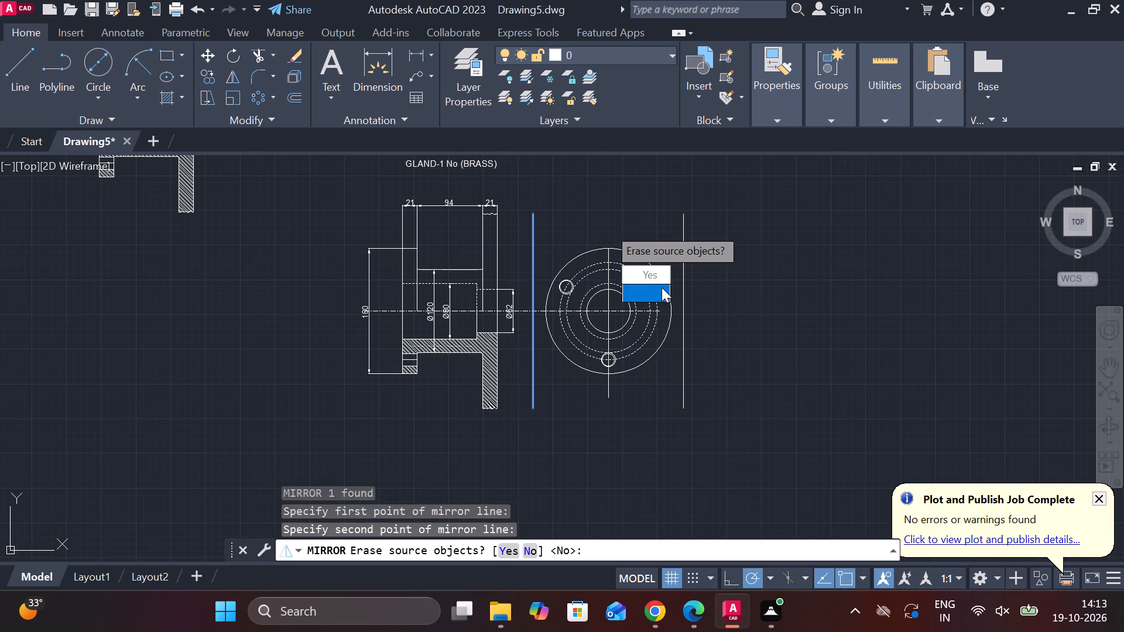
left_click_drag(662, 290, 614, 227)
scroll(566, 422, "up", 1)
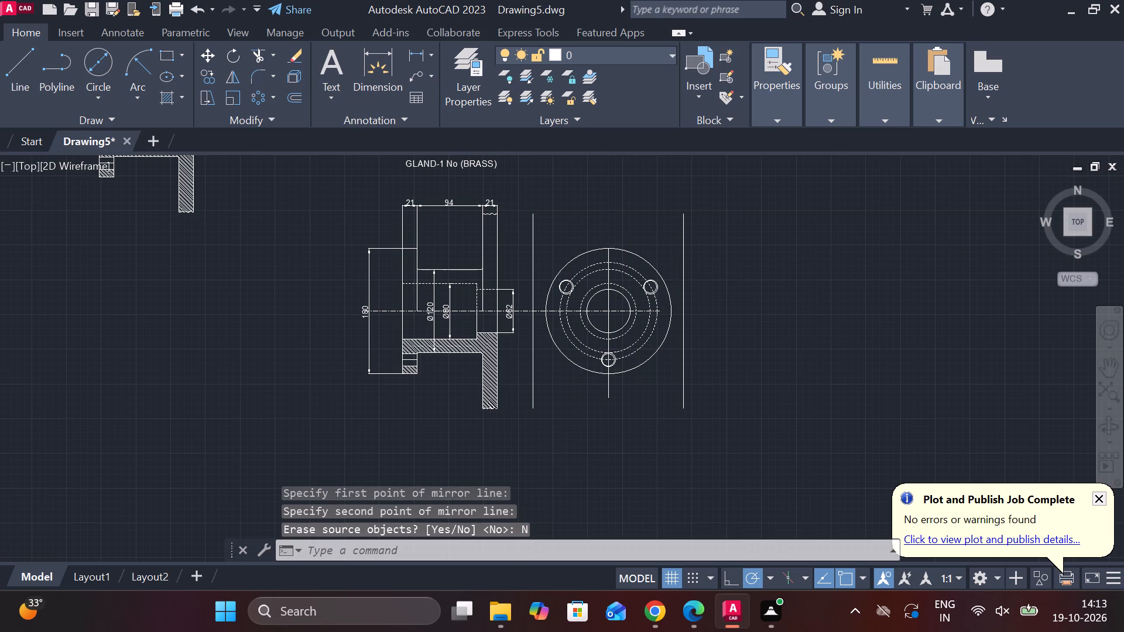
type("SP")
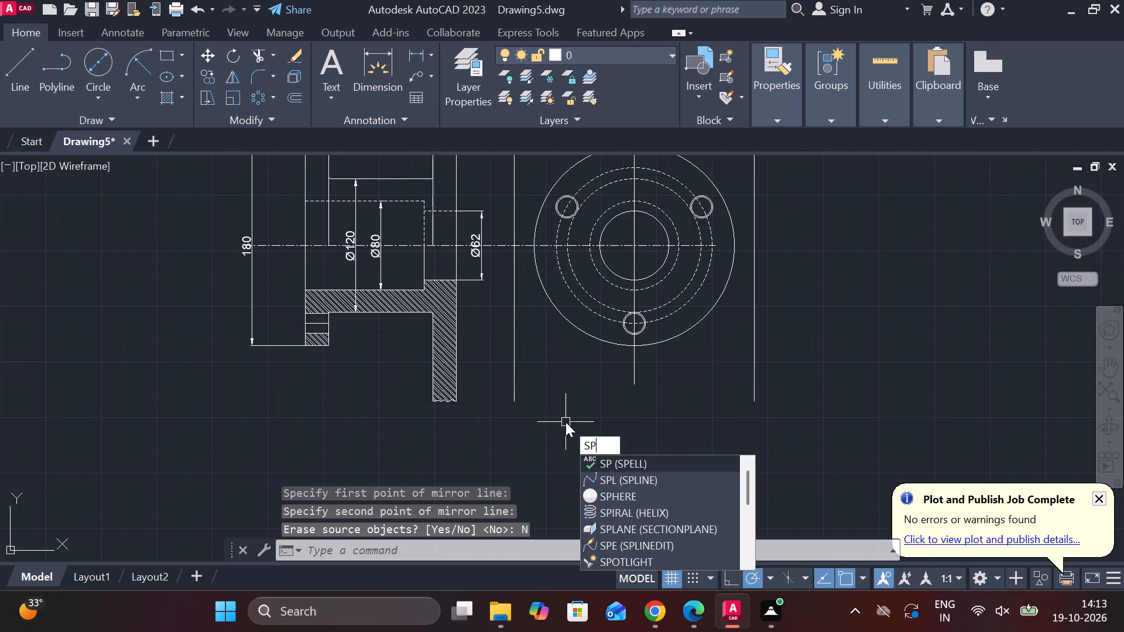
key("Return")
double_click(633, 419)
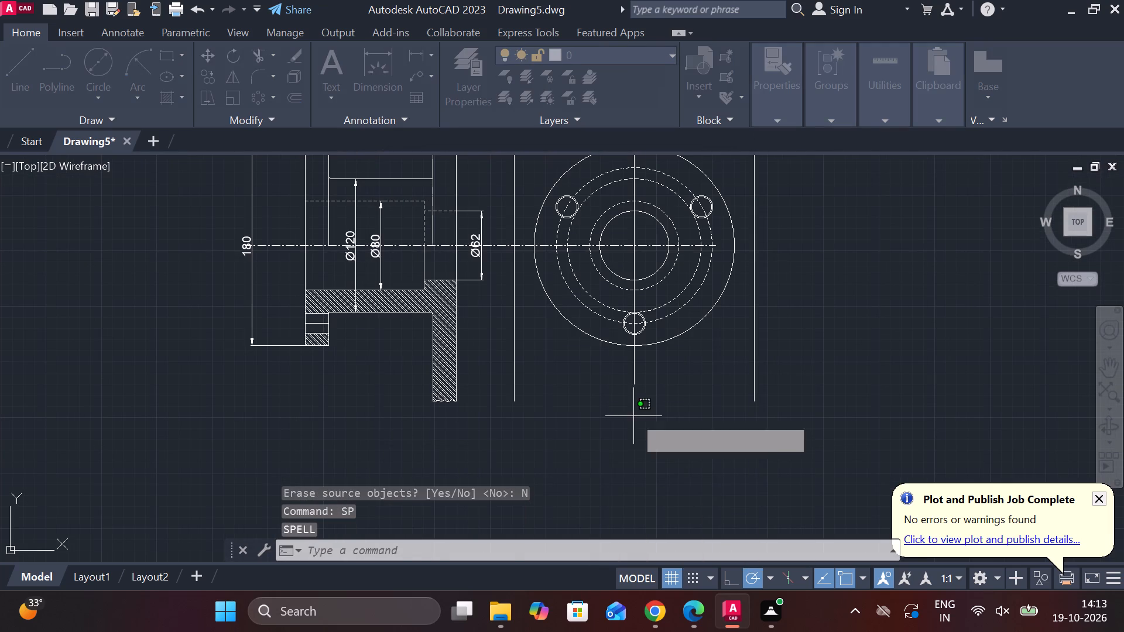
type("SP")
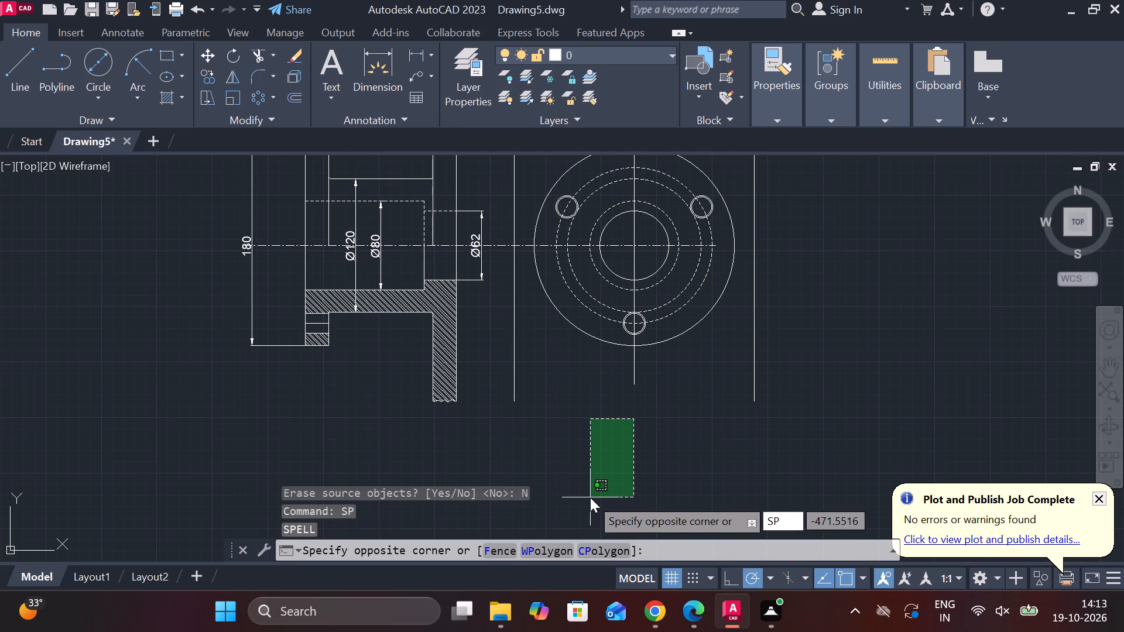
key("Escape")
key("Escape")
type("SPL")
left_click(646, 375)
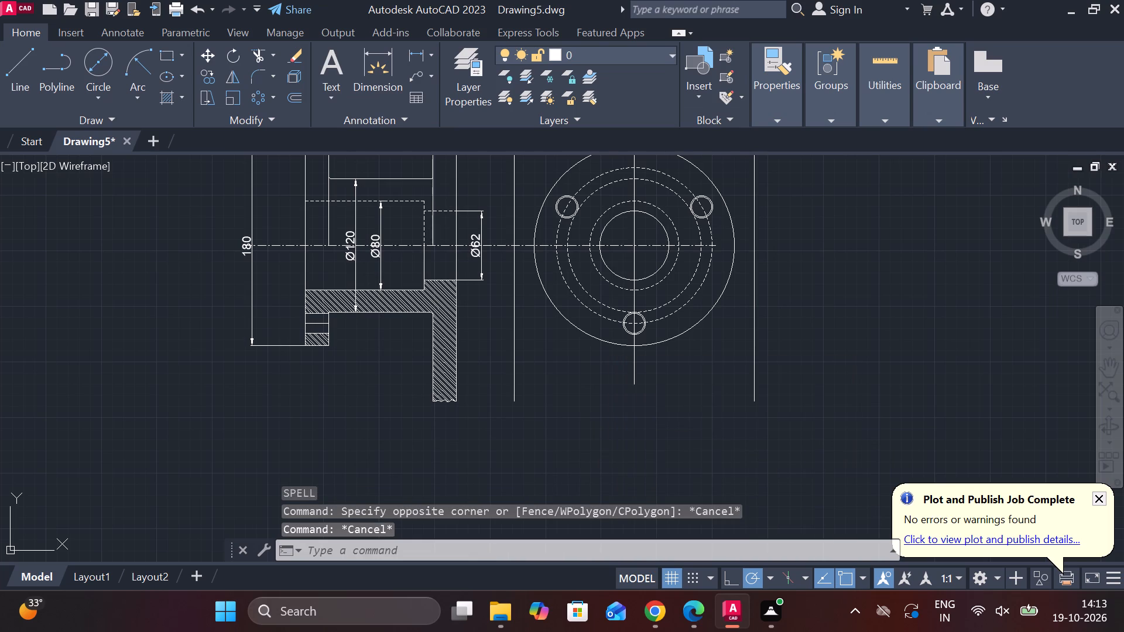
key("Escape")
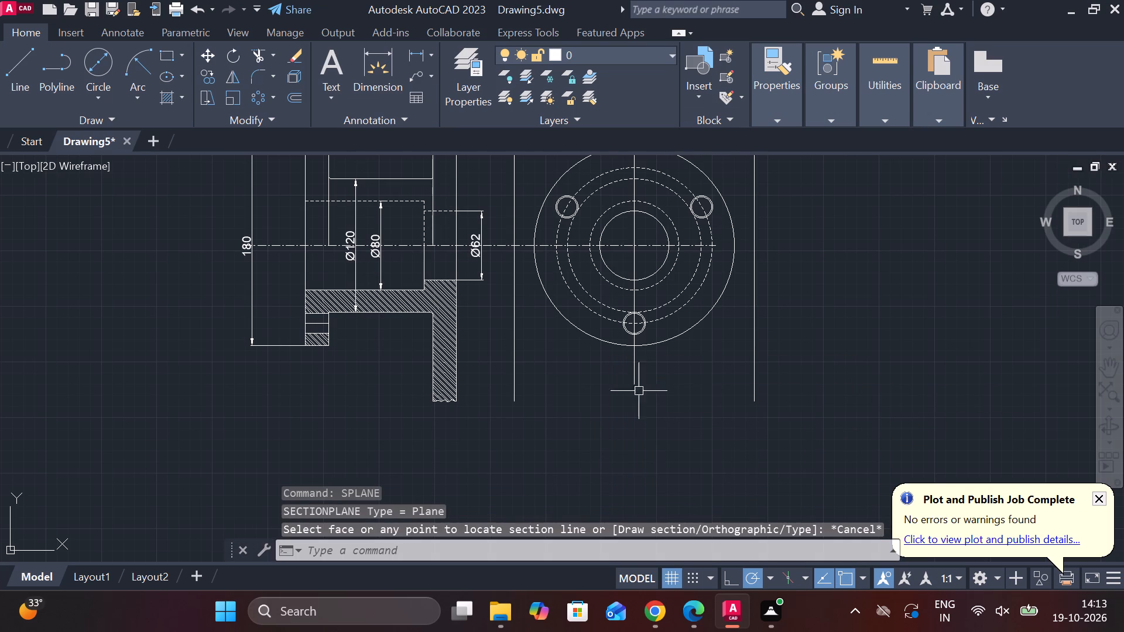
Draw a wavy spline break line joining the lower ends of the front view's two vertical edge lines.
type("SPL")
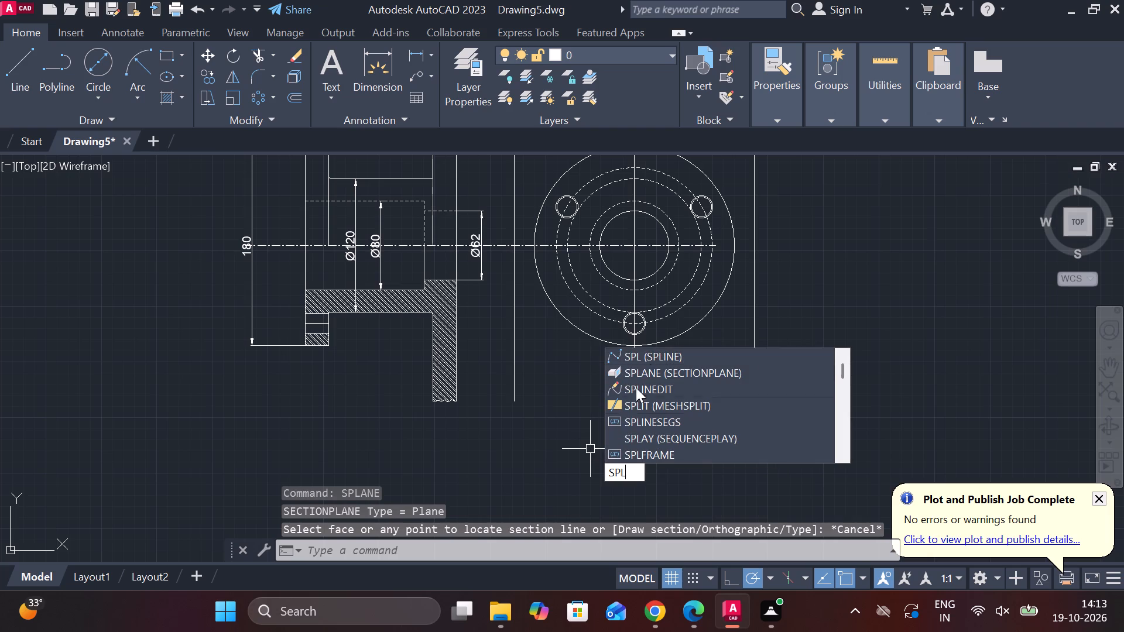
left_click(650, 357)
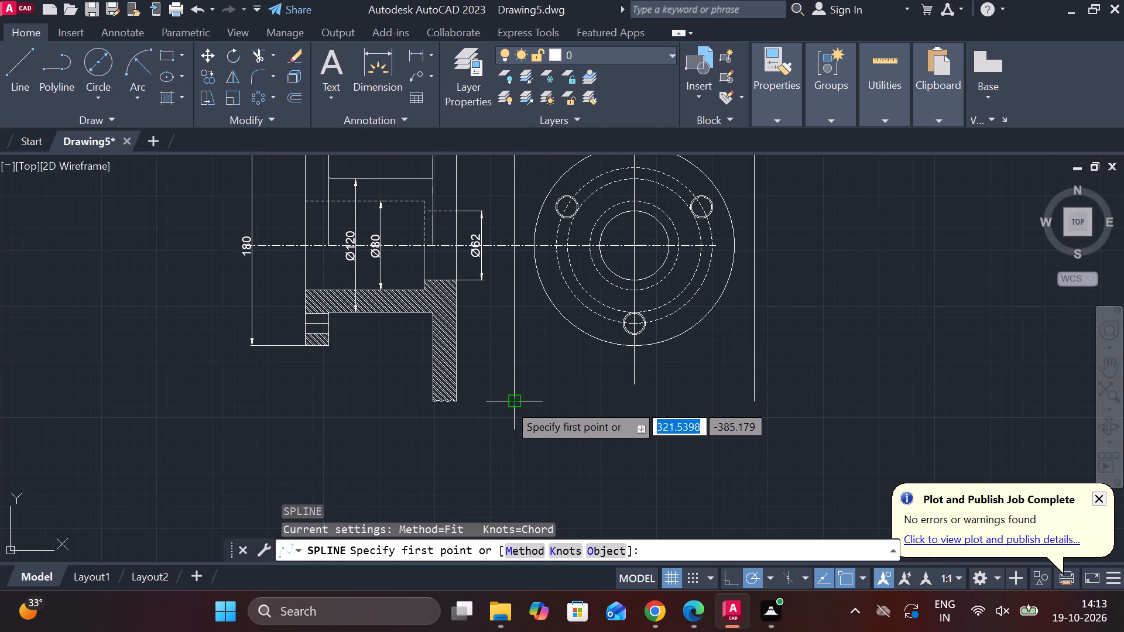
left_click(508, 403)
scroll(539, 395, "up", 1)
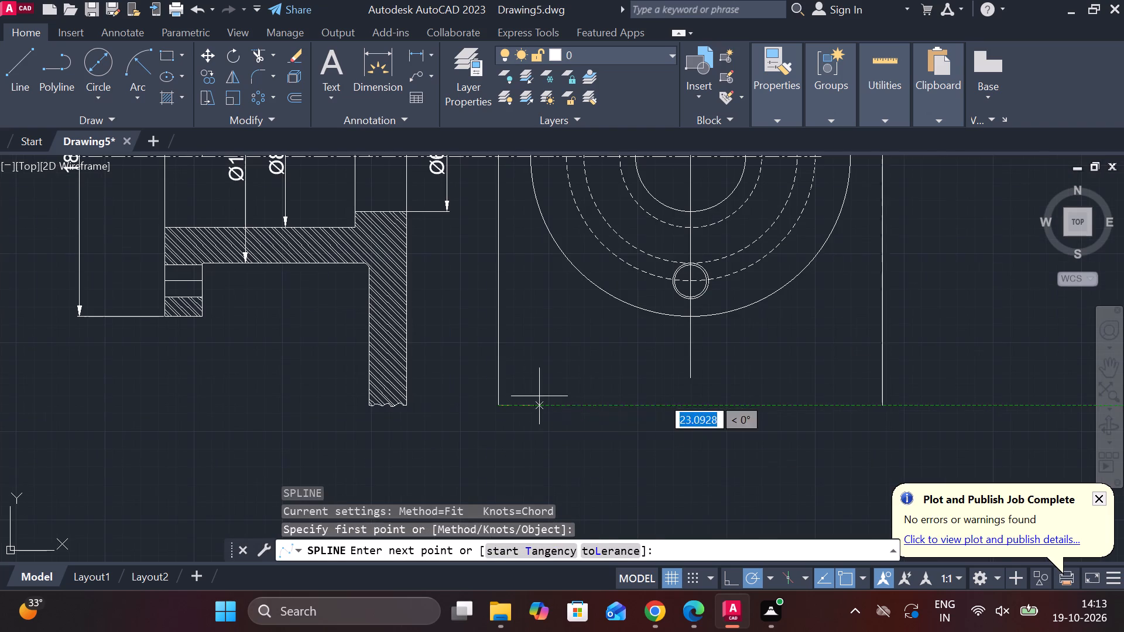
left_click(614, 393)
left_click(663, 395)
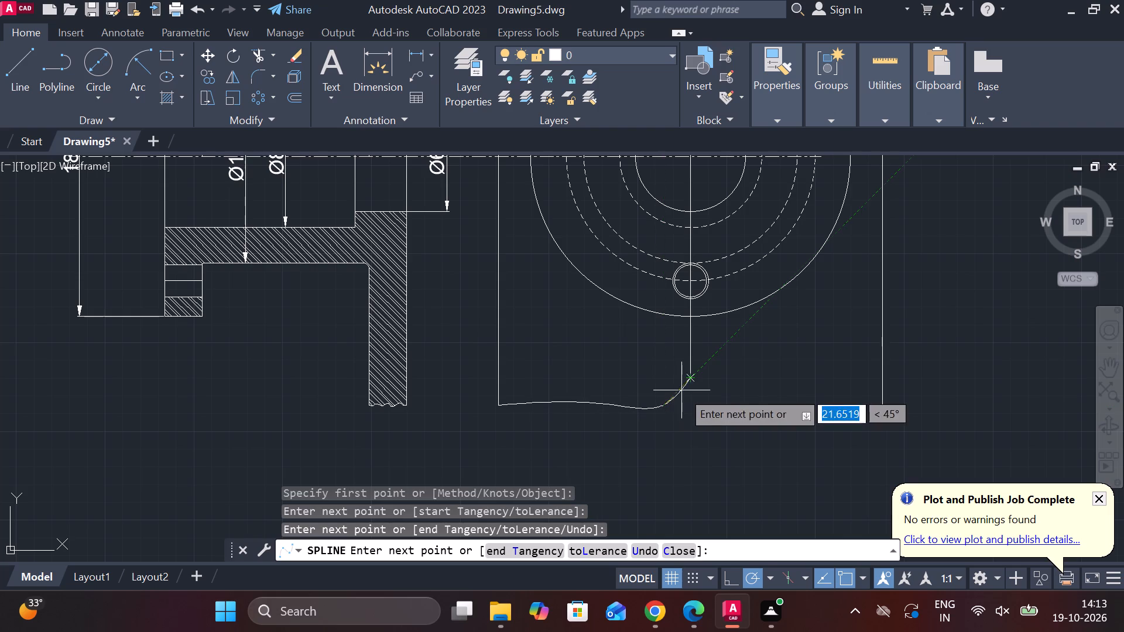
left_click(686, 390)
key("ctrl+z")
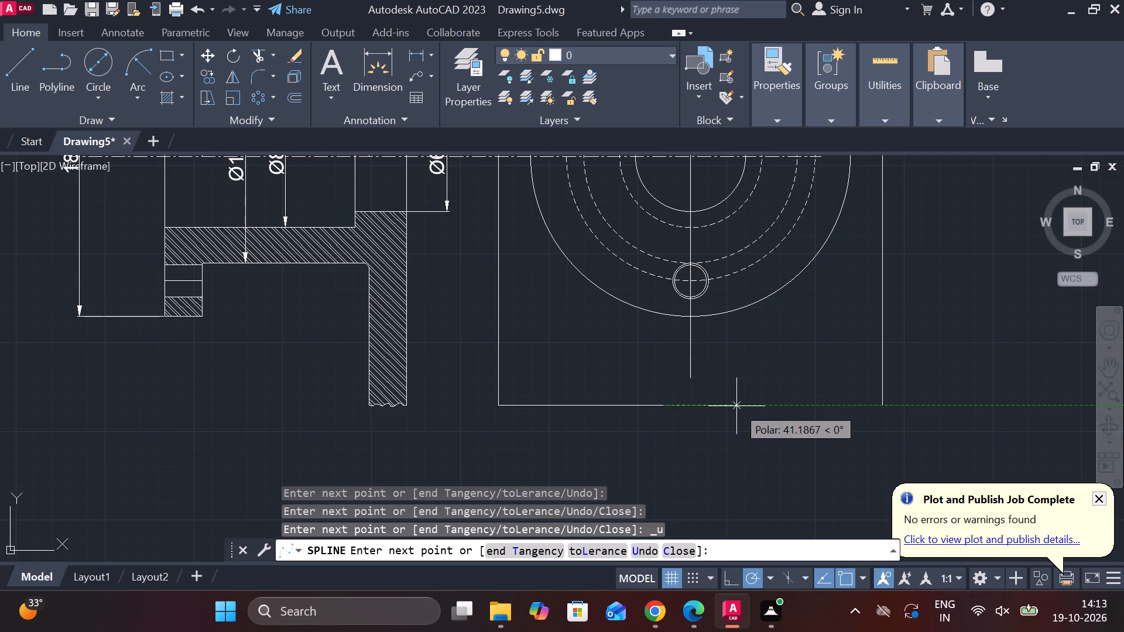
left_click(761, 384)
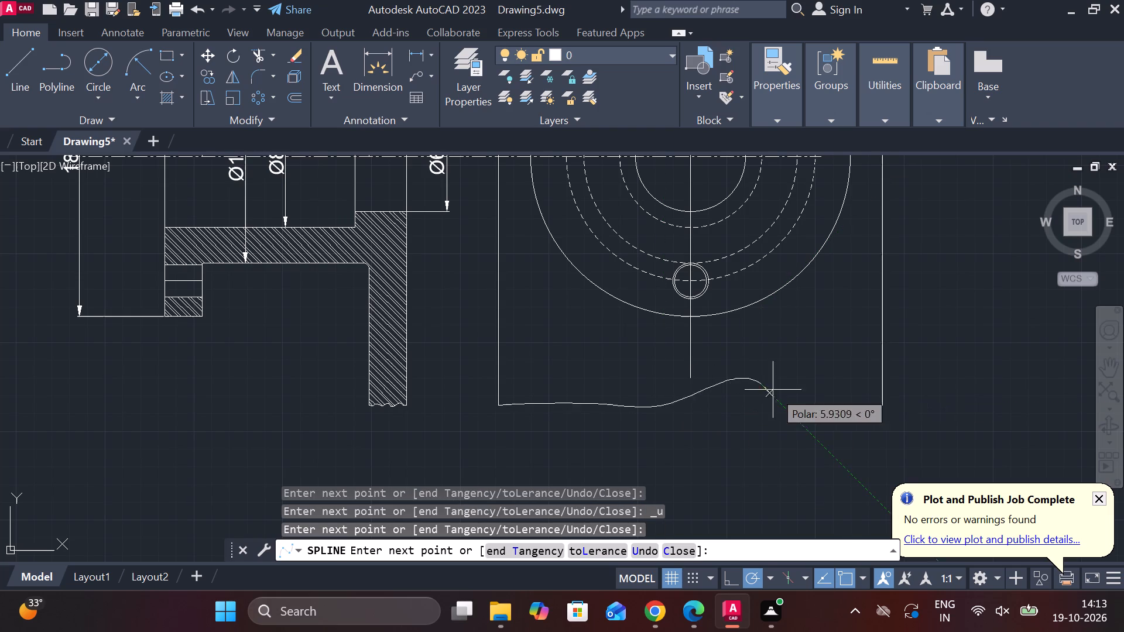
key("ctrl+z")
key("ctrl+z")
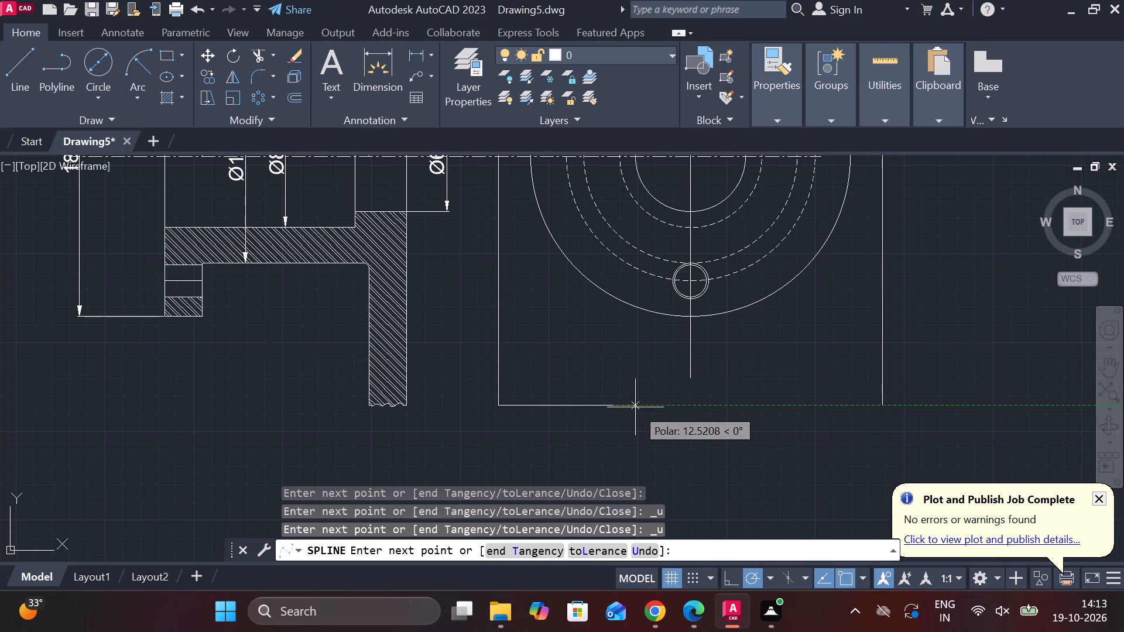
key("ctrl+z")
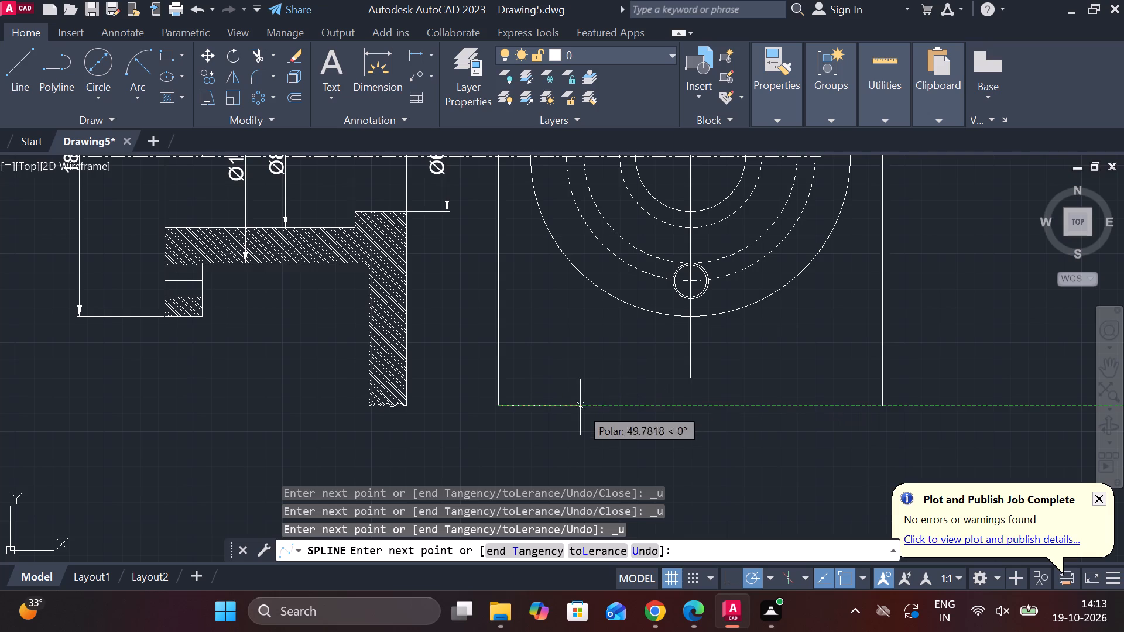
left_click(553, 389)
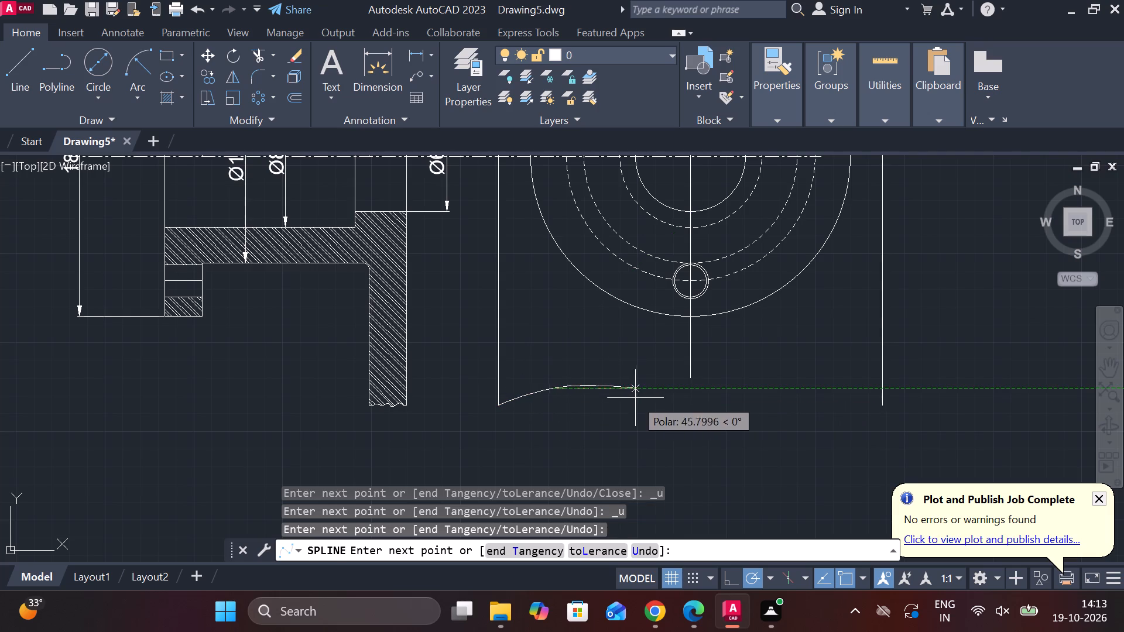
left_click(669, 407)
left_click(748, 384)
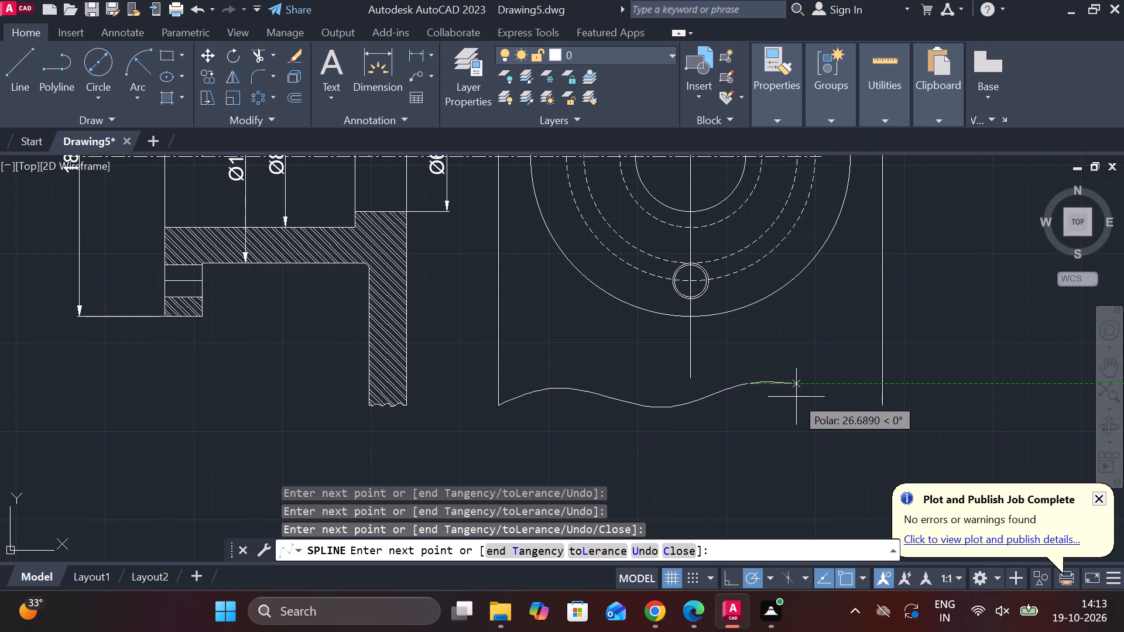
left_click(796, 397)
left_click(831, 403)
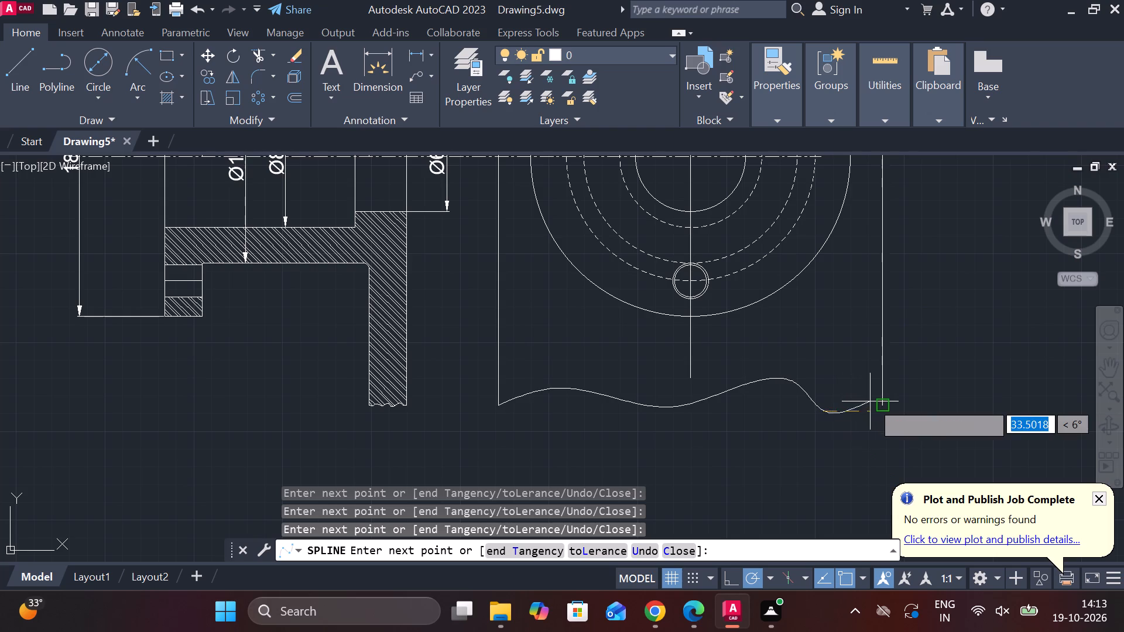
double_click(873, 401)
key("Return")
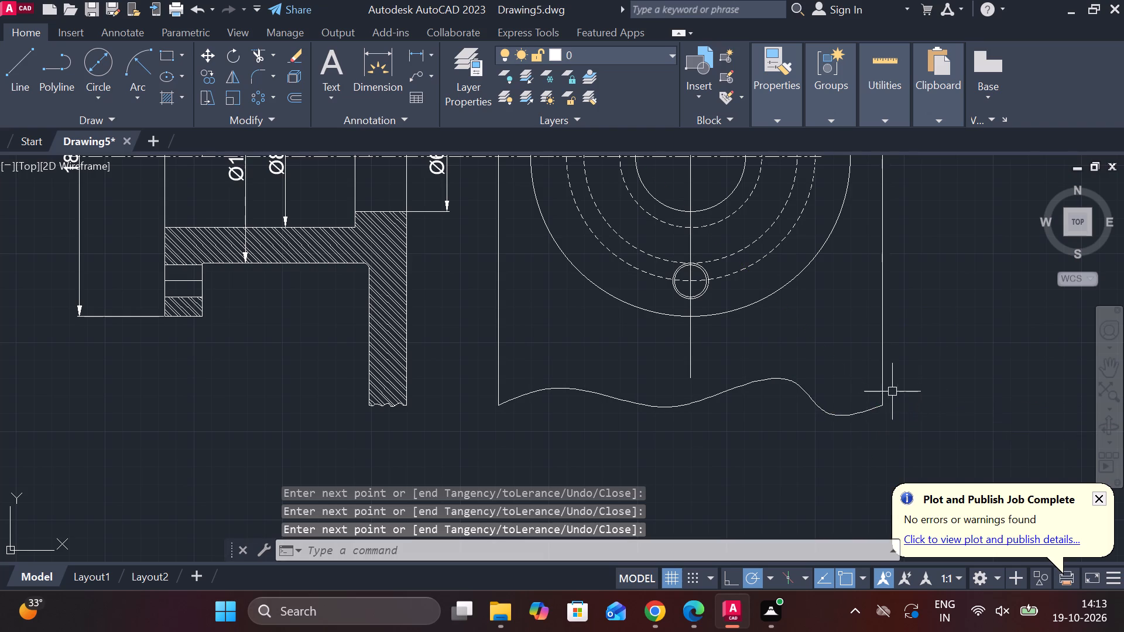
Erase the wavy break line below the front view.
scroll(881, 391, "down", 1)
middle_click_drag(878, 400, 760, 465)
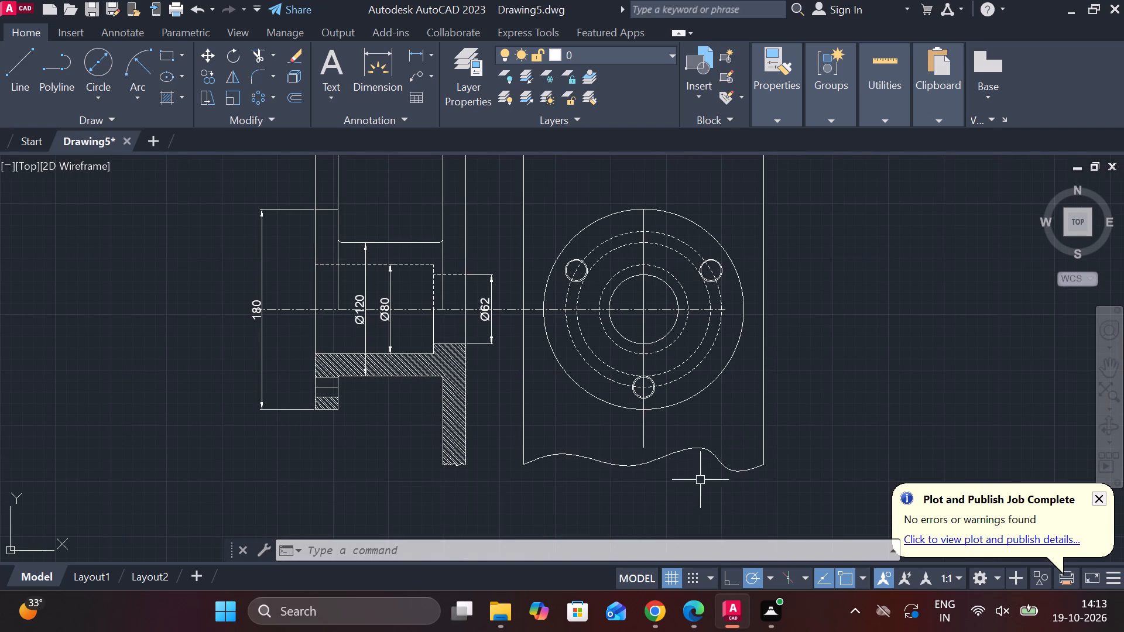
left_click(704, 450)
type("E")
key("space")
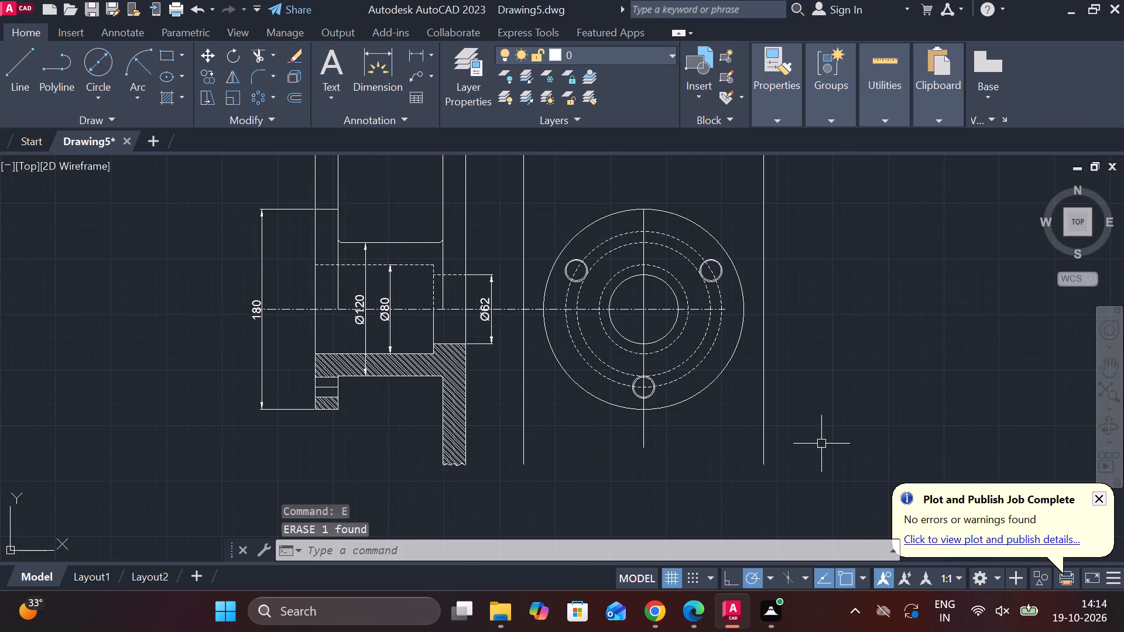
Draw a spline break line with four short, even waves between the lower ends of the front view's vertical edge lines.
type("SPL")
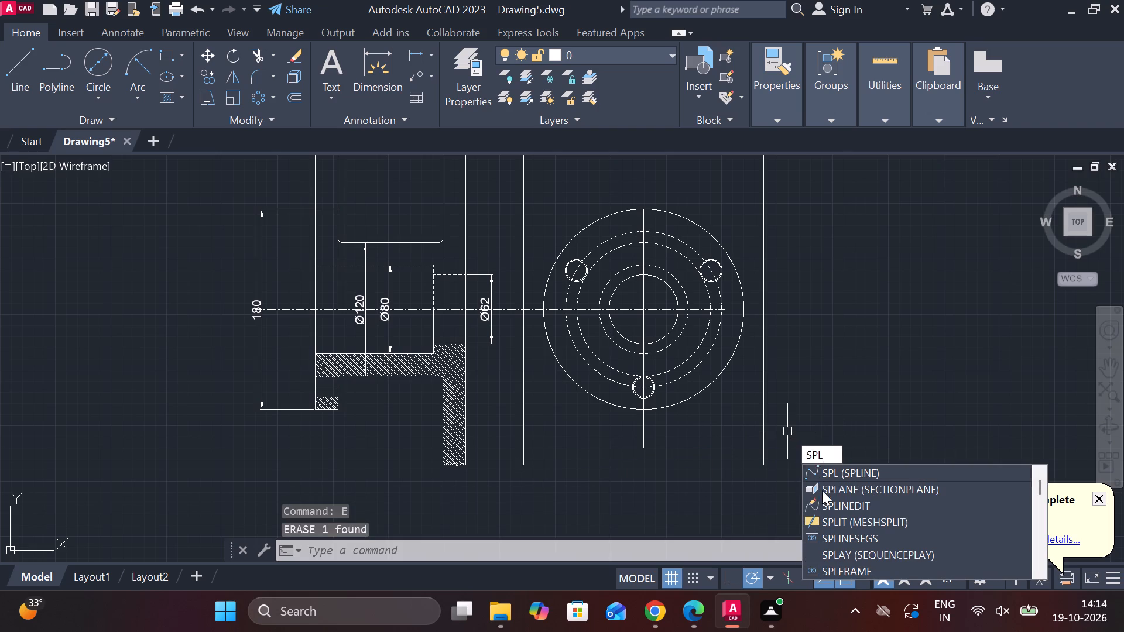
left_click(832, 476)
left_click(525, 460)
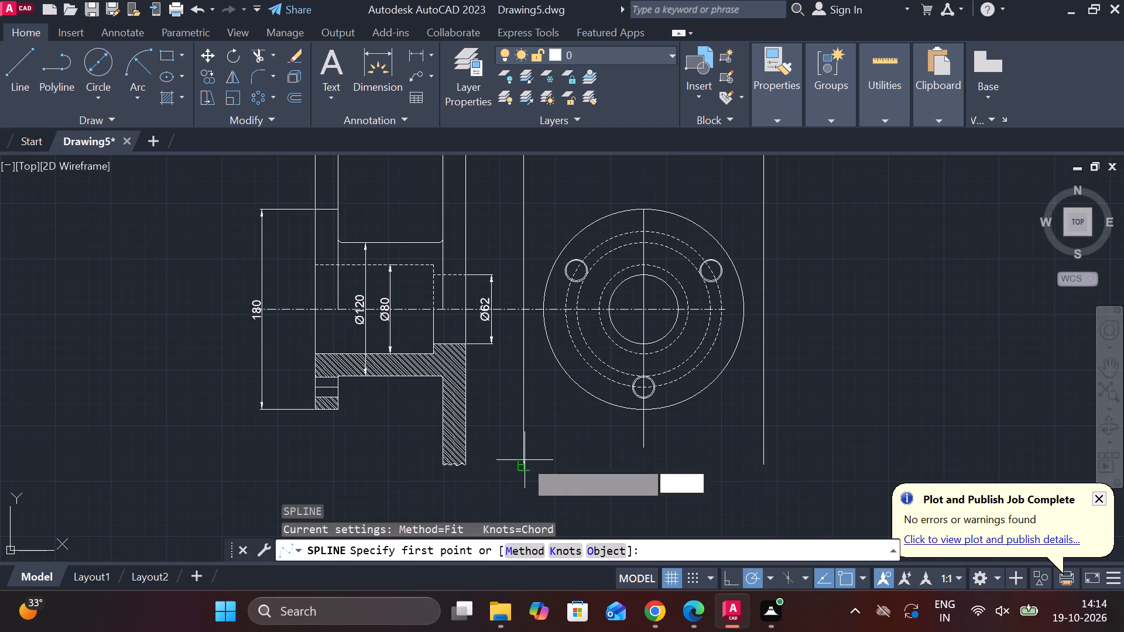
left_click(540, 455)
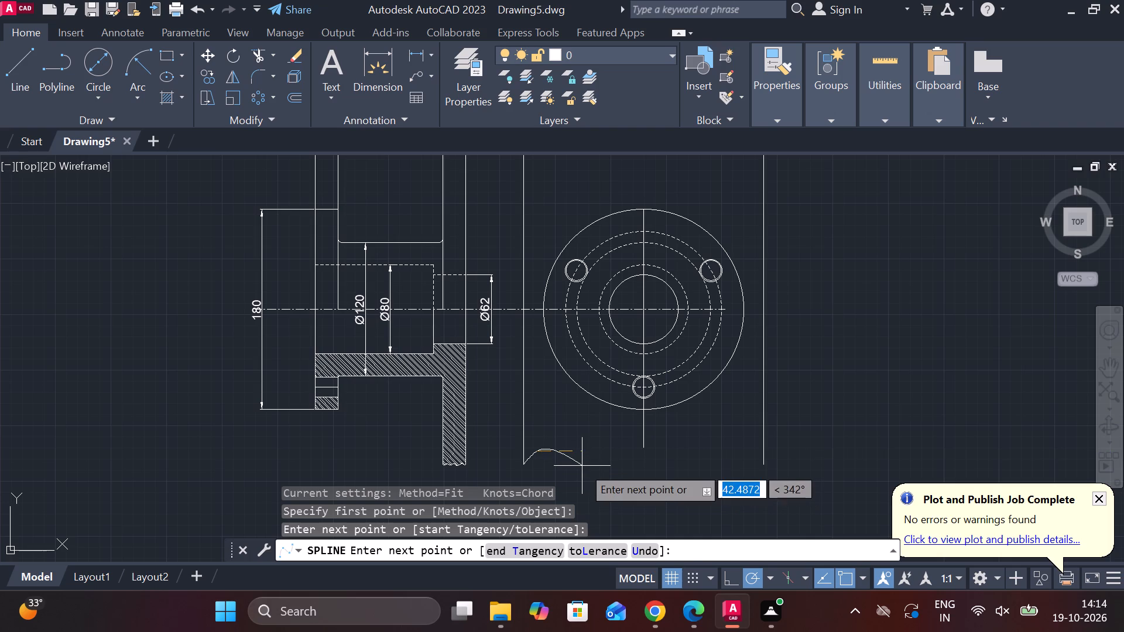
left_click(582, 466)
left_click(601, 456)
left_click(639, 466)
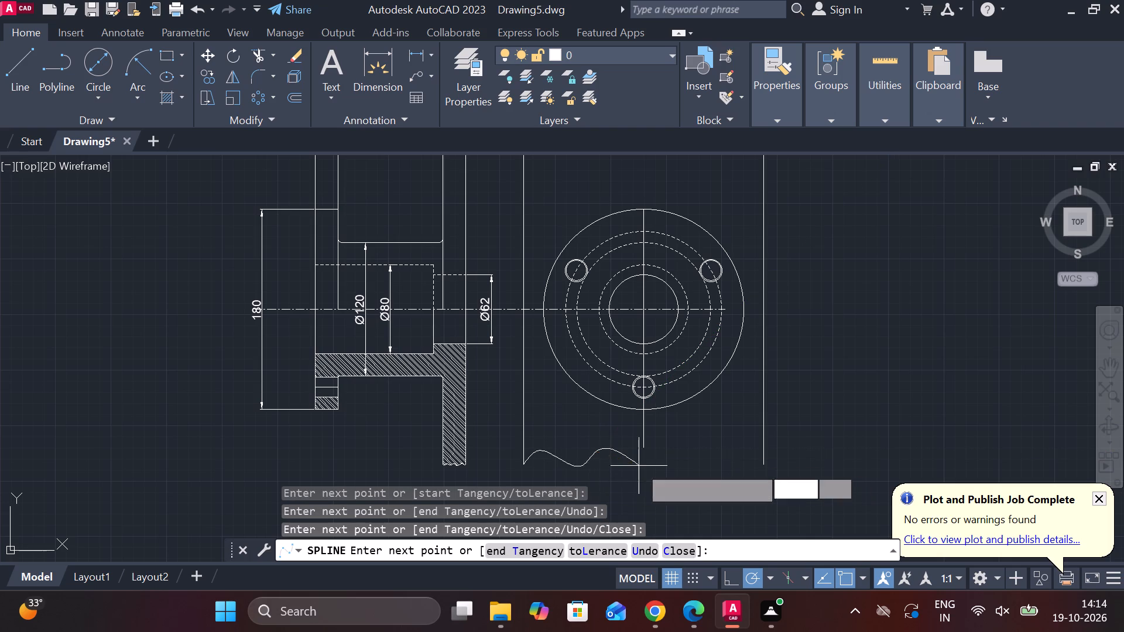
left_click(681, 449)
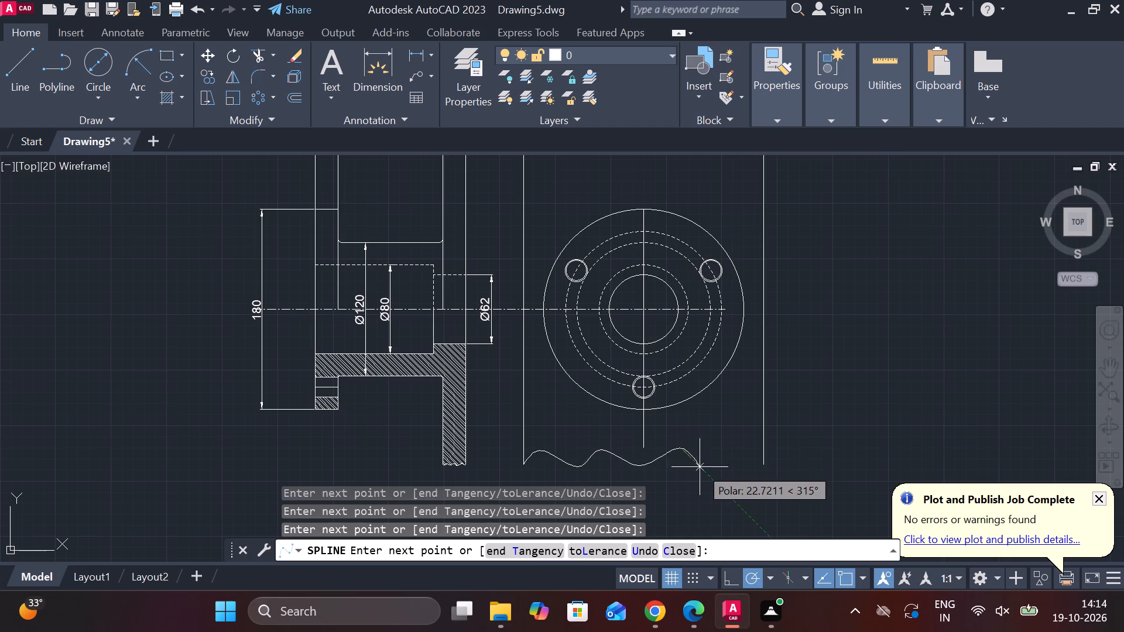
left_click(700, 467)
left_click(735, 452)
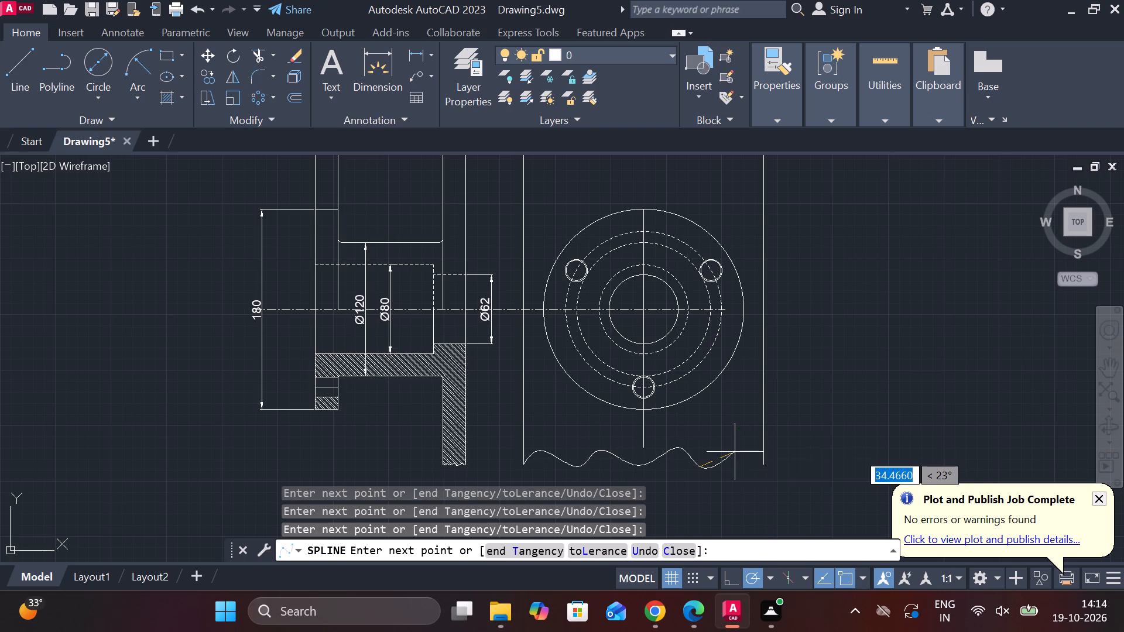
left_click(756, 466)
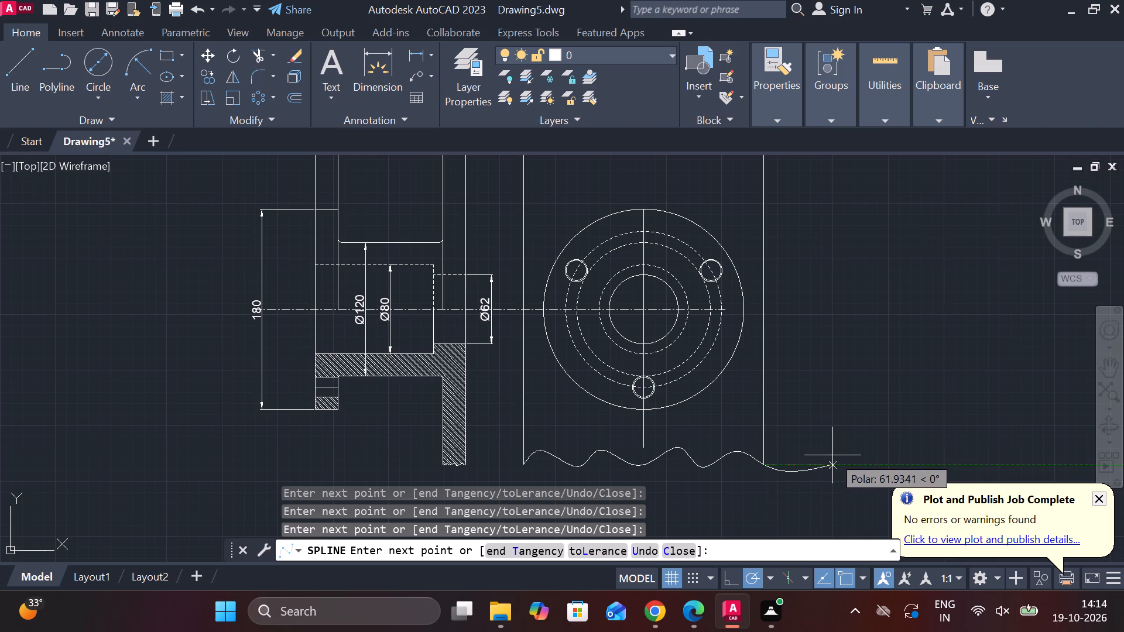
key("Return")
Mirror the wavy break line about the front view's horizontal centreline to close the upper end, keeping the original.
middle_click_drag(764, 382, 754, 485)
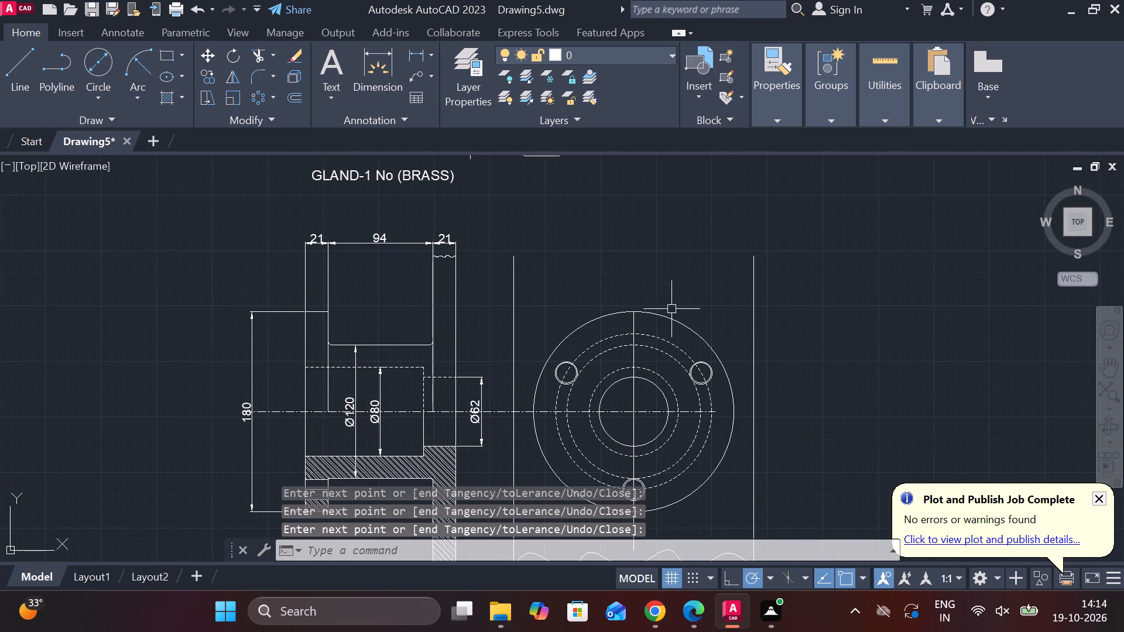
middle_click(695, 243)
scroll(699, 253, "down", 1)
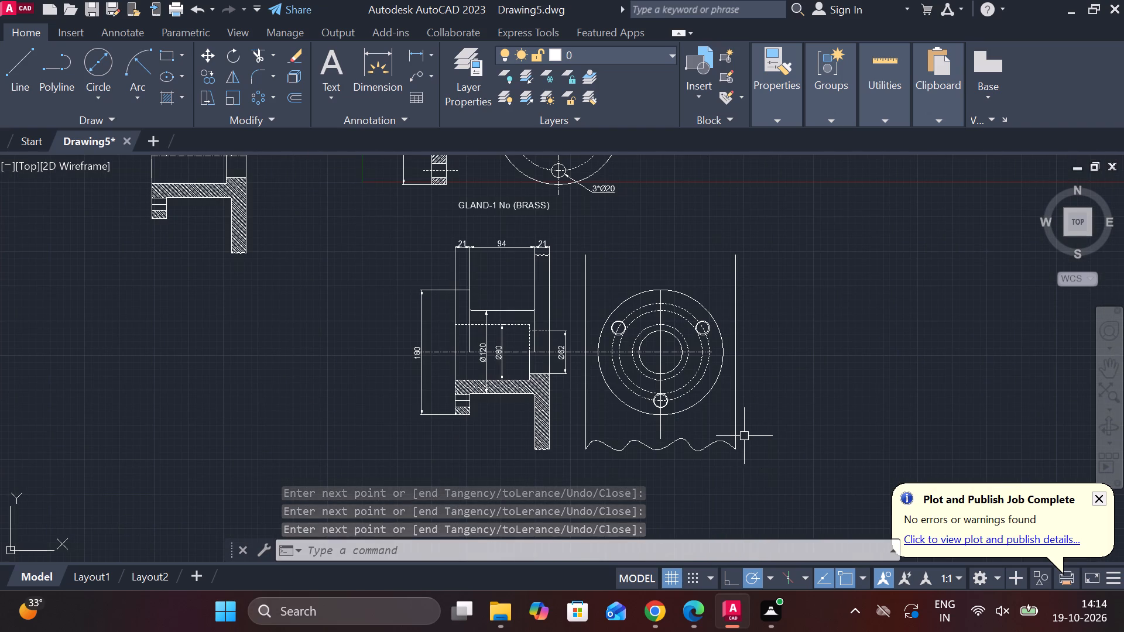
left_click(714, 442)
type("MI")
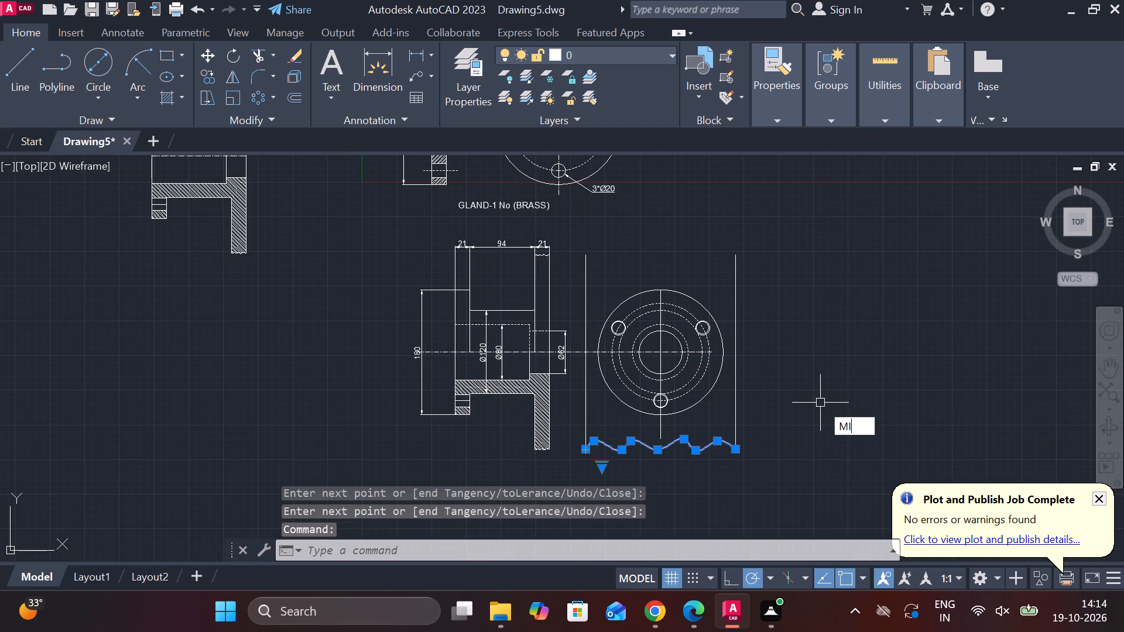
key("Return")
left_click(736, 363)
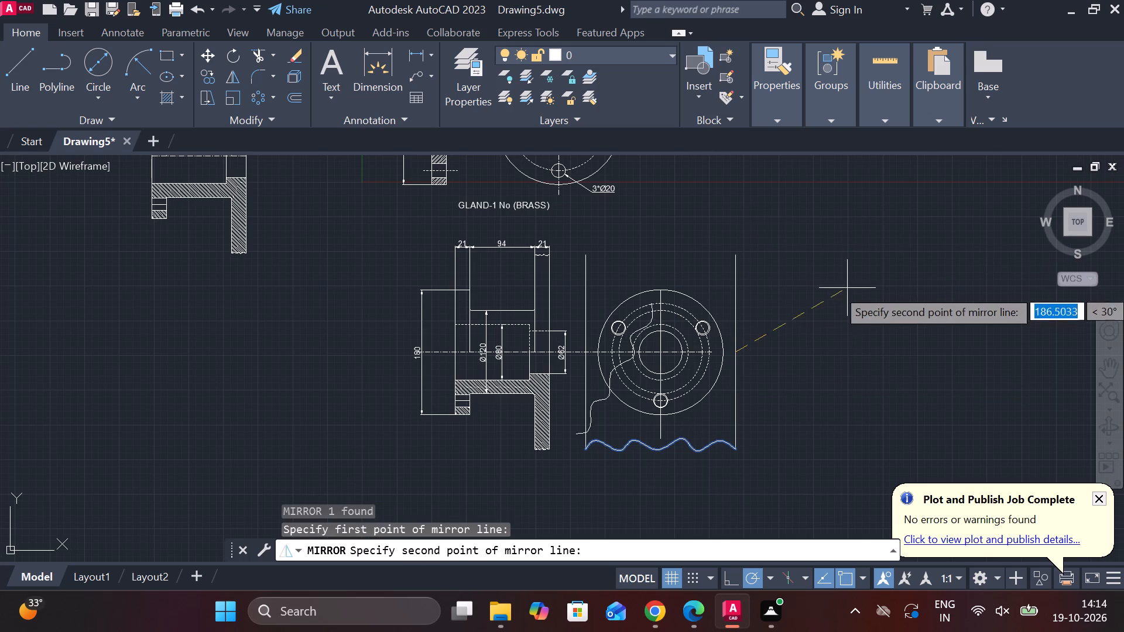
left_click(859, 351)
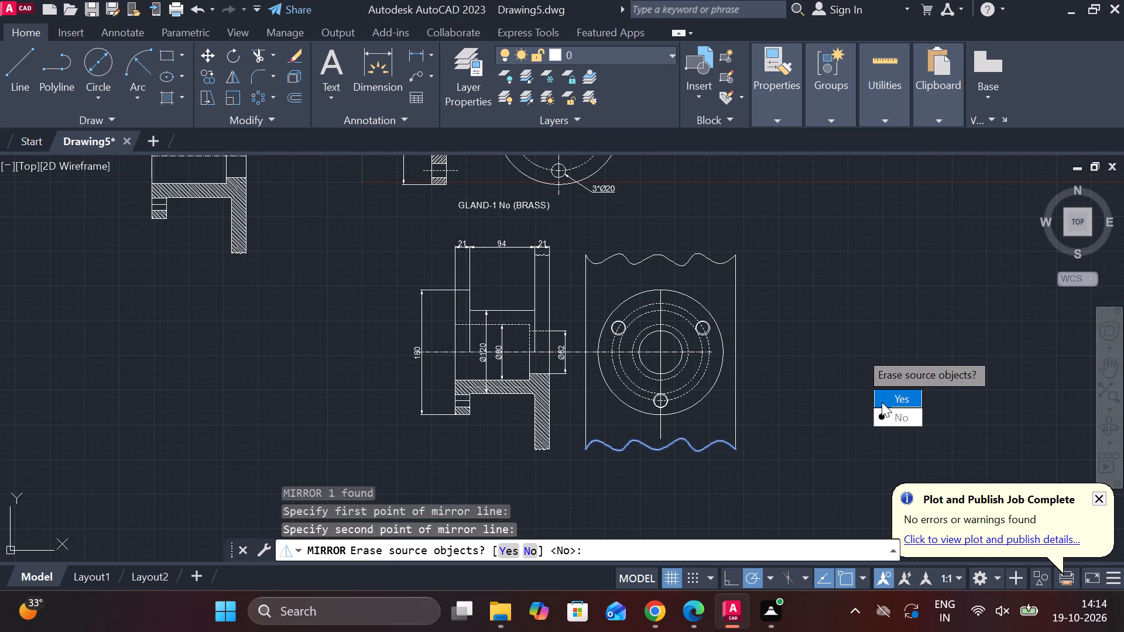
left_click_drag(890, 418, 859, 351)
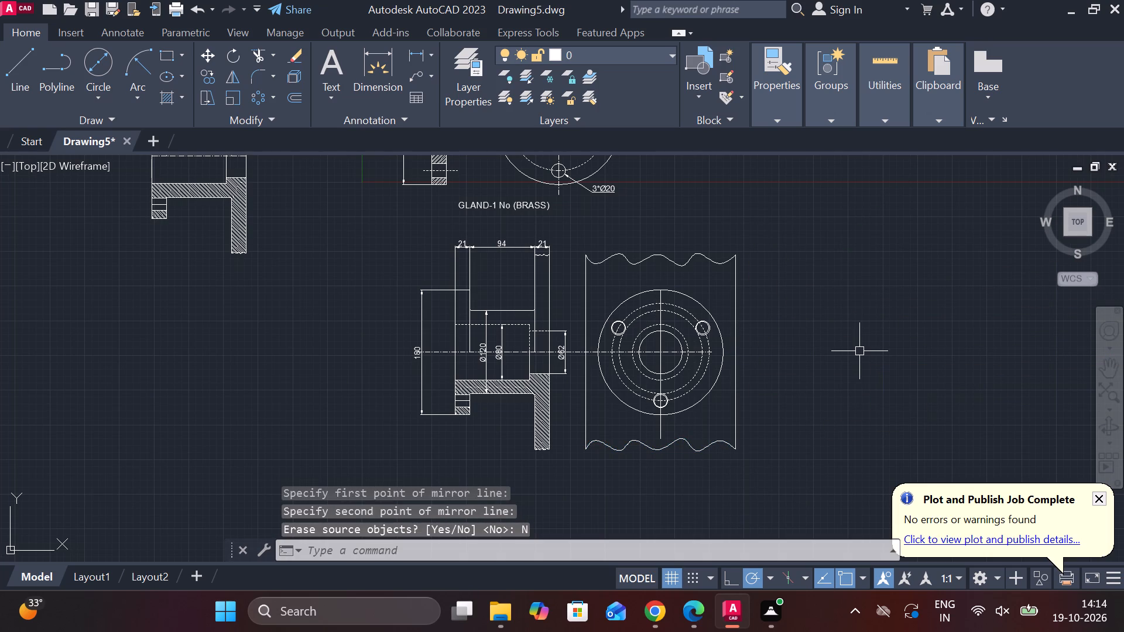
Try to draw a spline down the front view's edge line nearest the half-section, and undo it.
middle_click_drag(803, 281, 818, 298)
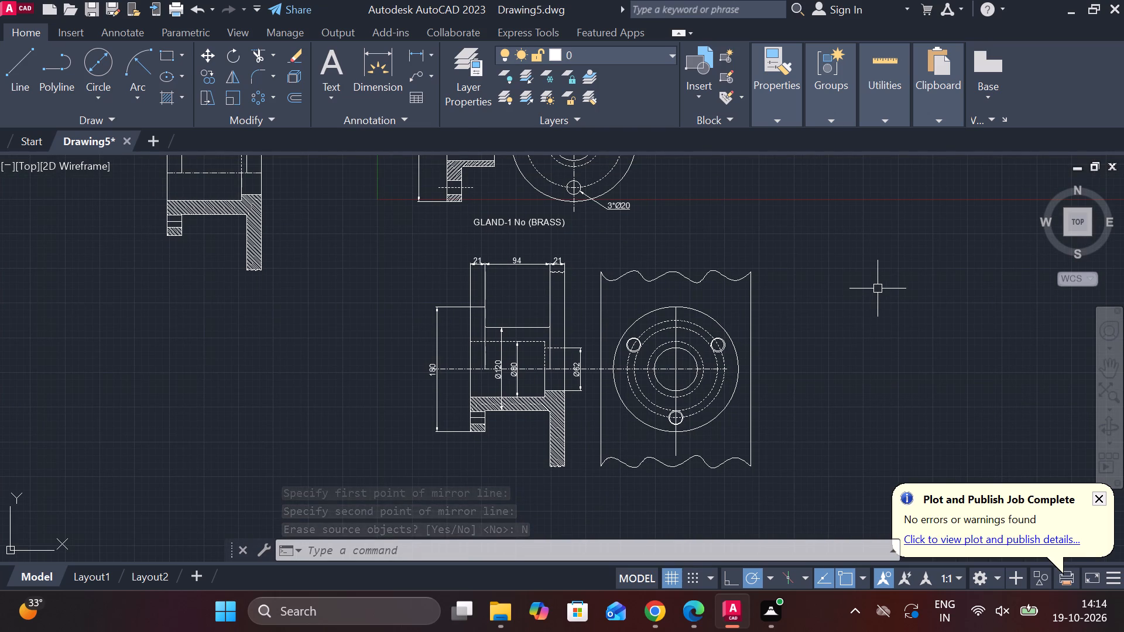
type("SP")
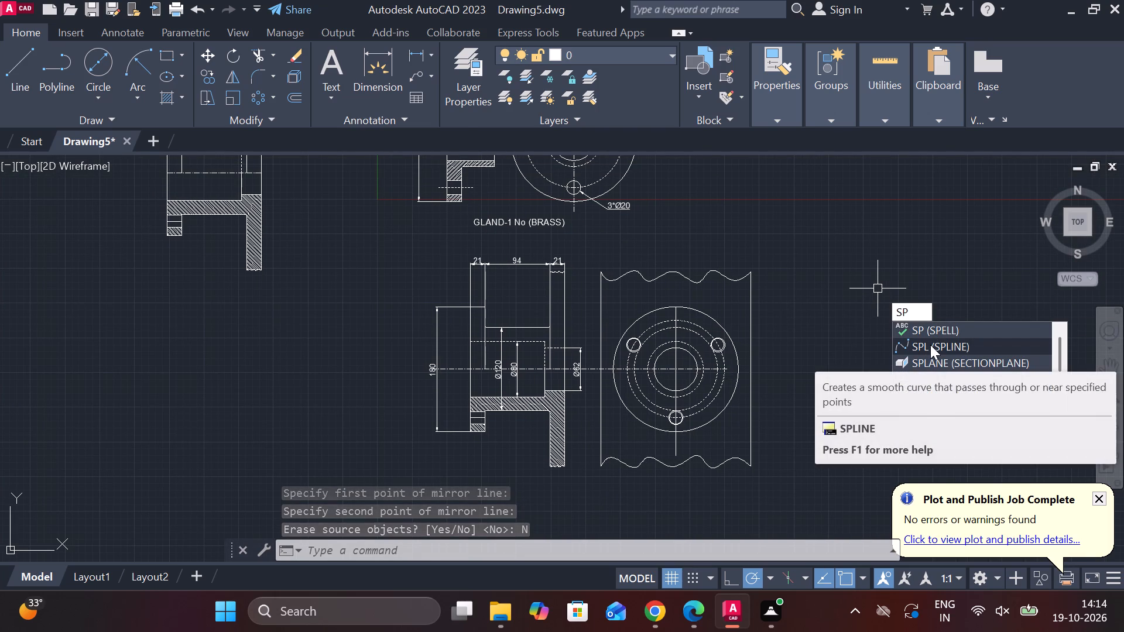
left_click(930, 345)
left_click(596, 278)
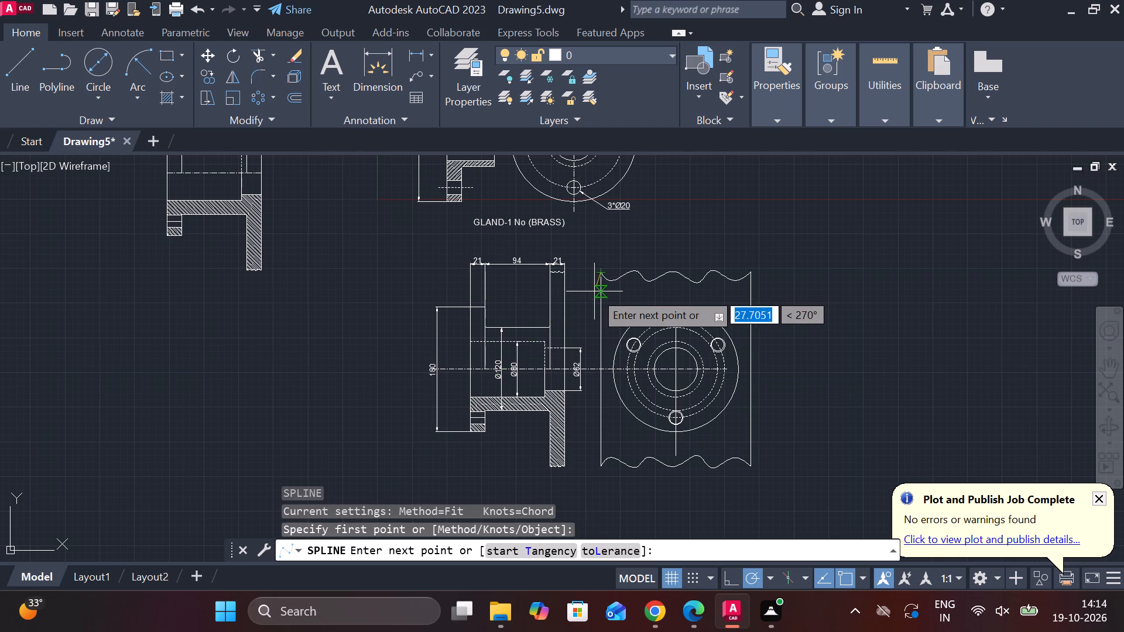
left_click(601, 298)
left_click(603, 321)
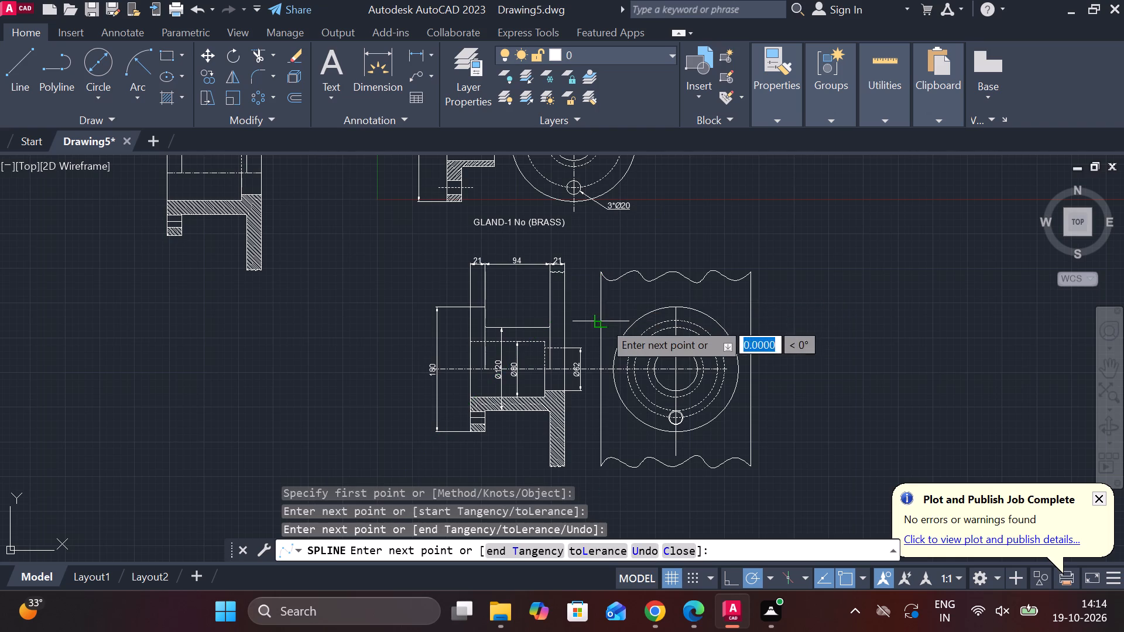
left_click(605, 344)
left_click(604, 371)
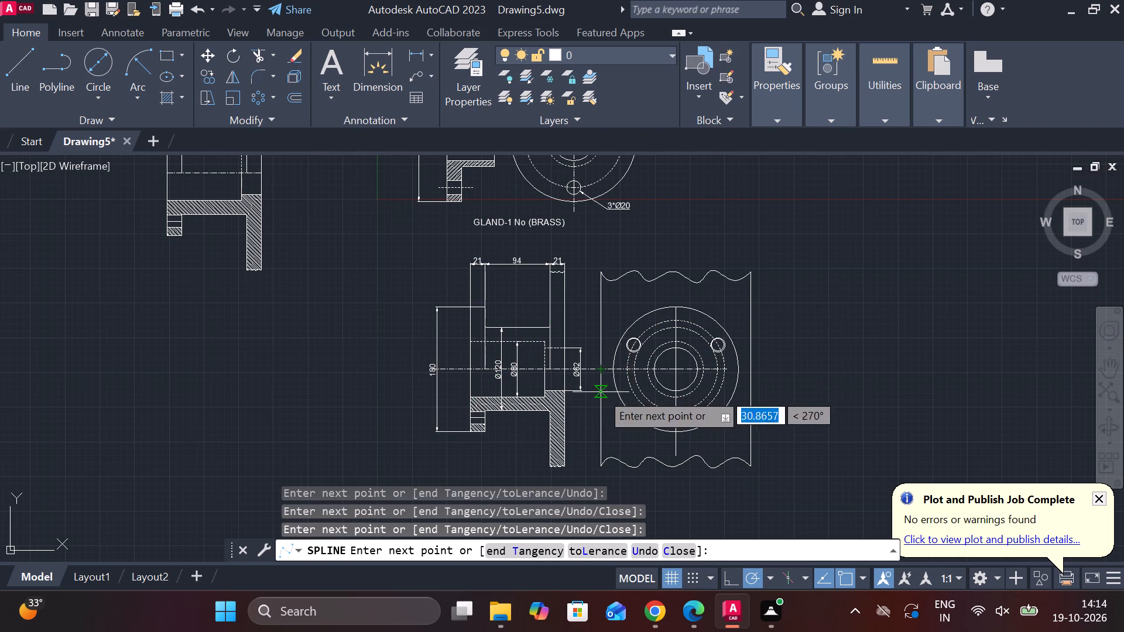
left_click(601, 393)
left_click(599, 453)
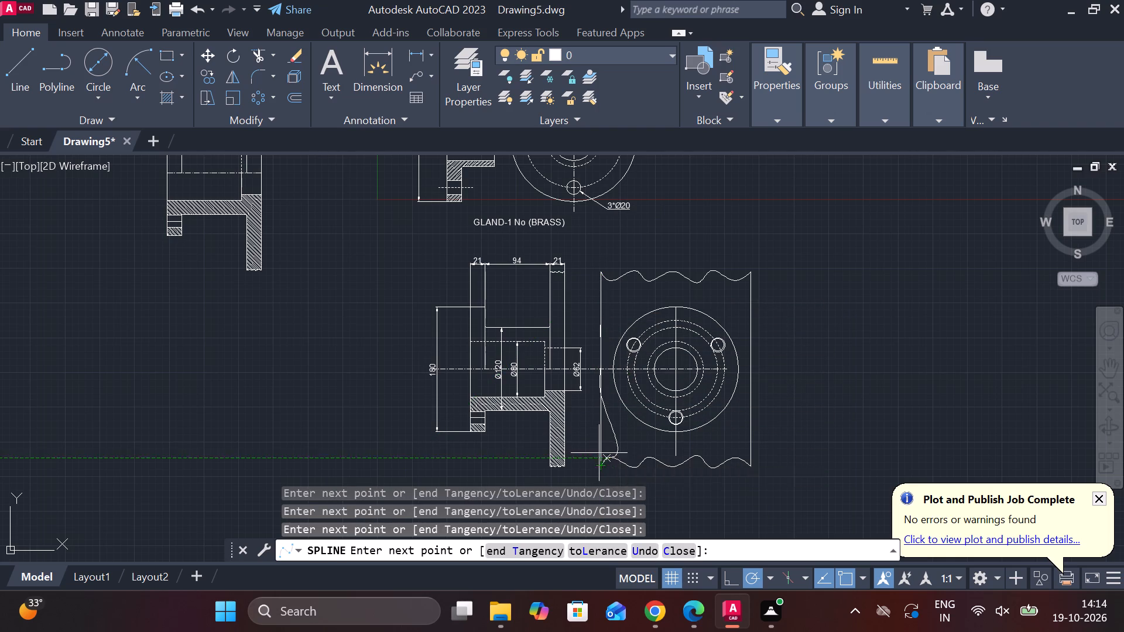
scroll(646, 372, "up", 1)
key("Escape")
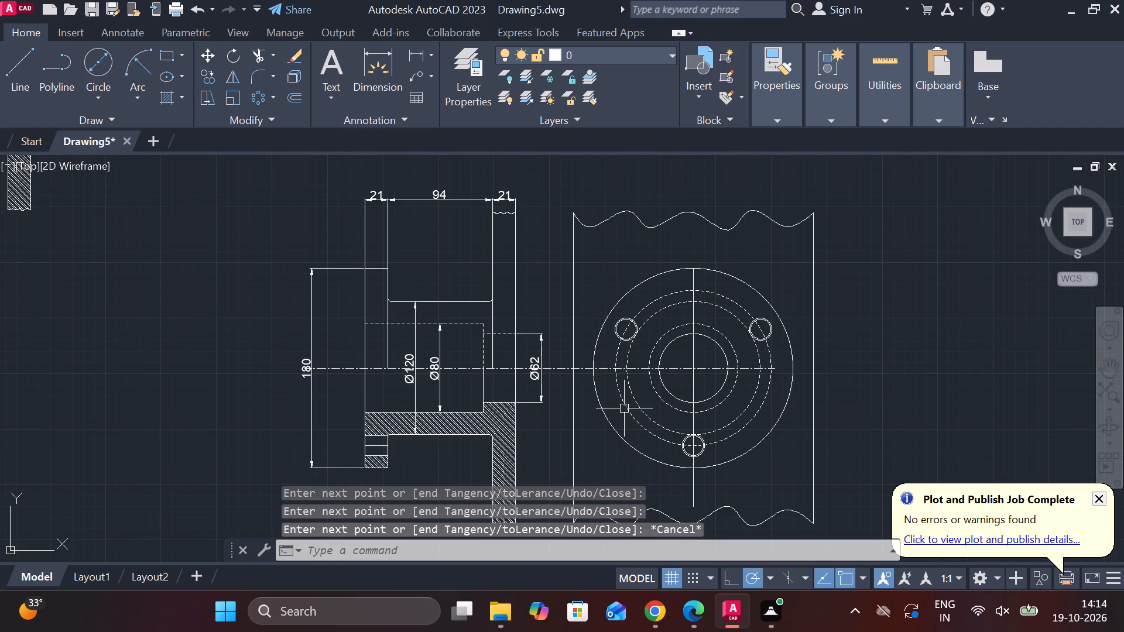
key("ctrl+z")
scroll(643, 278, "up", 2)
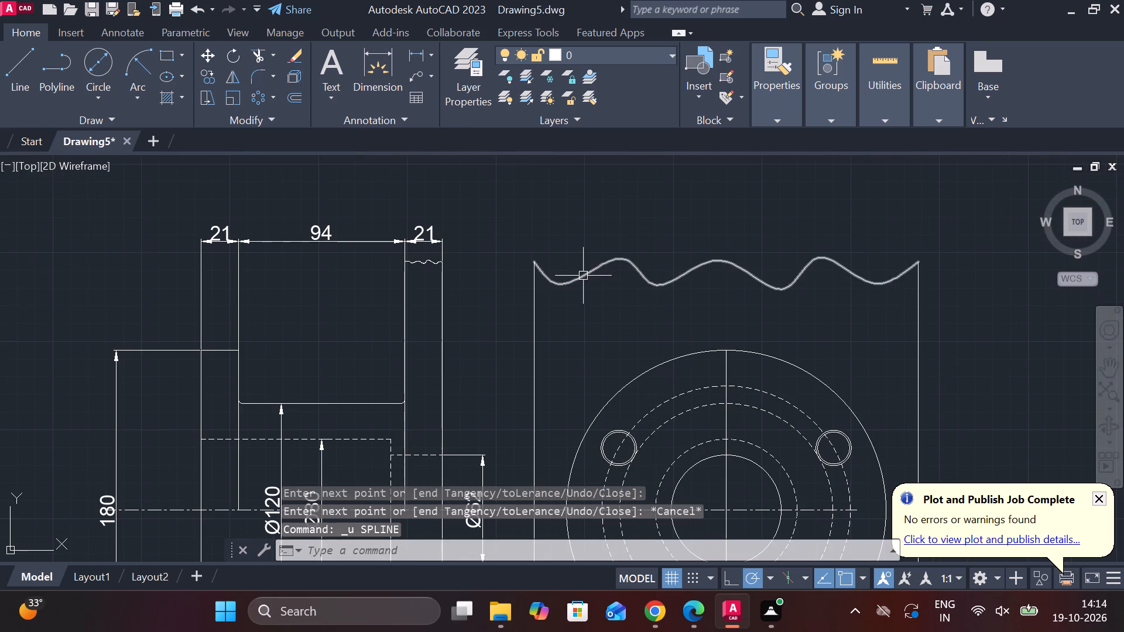
Erase the wavy break line above the front view.
left_click(583, 278)
key("Escape")
scroll(748, 310, "down", 2)
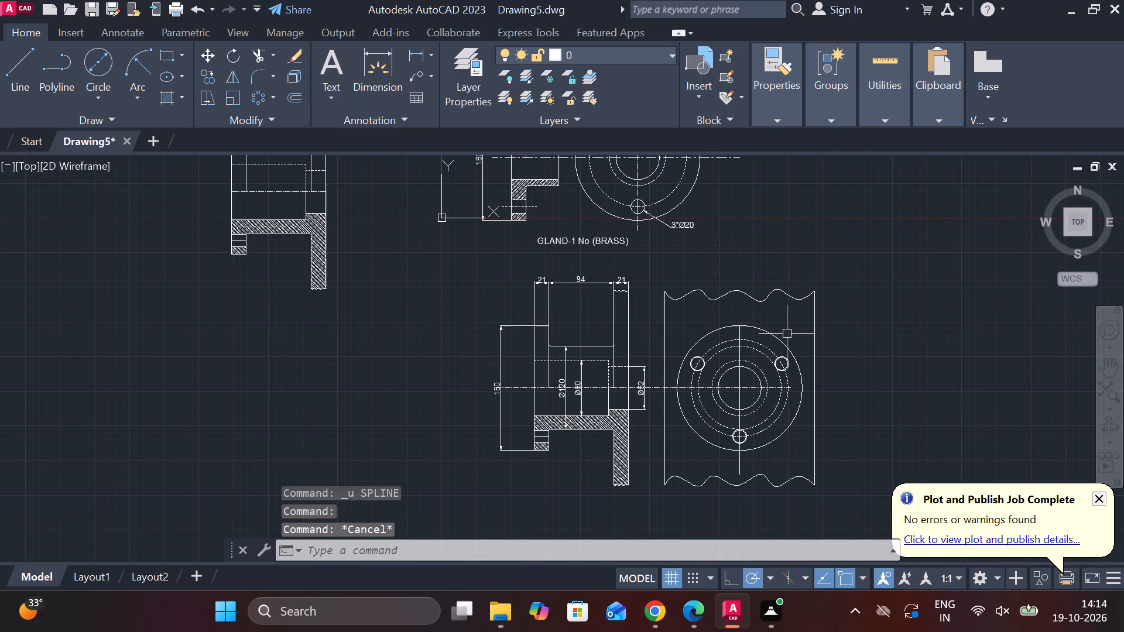
left_click(695, 296)
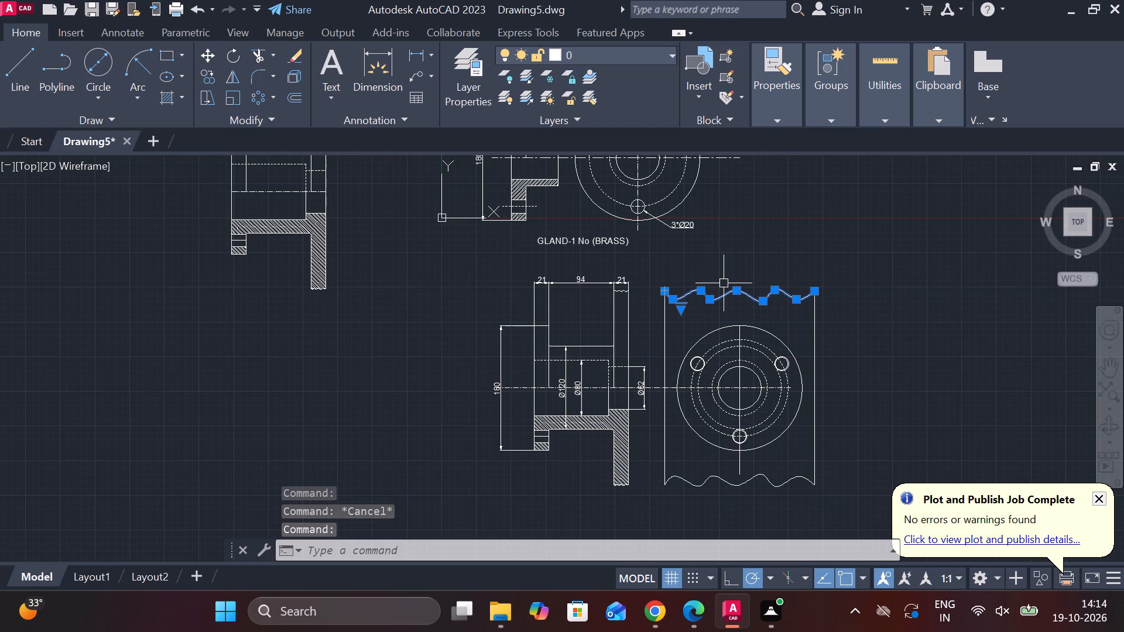
key("e")
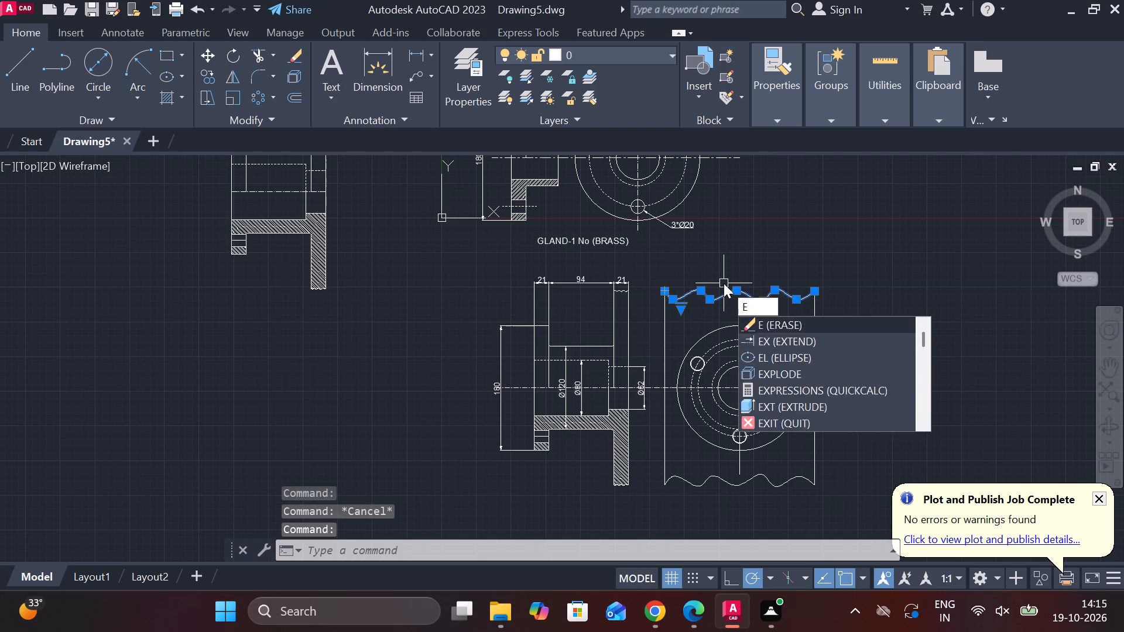
key("space")
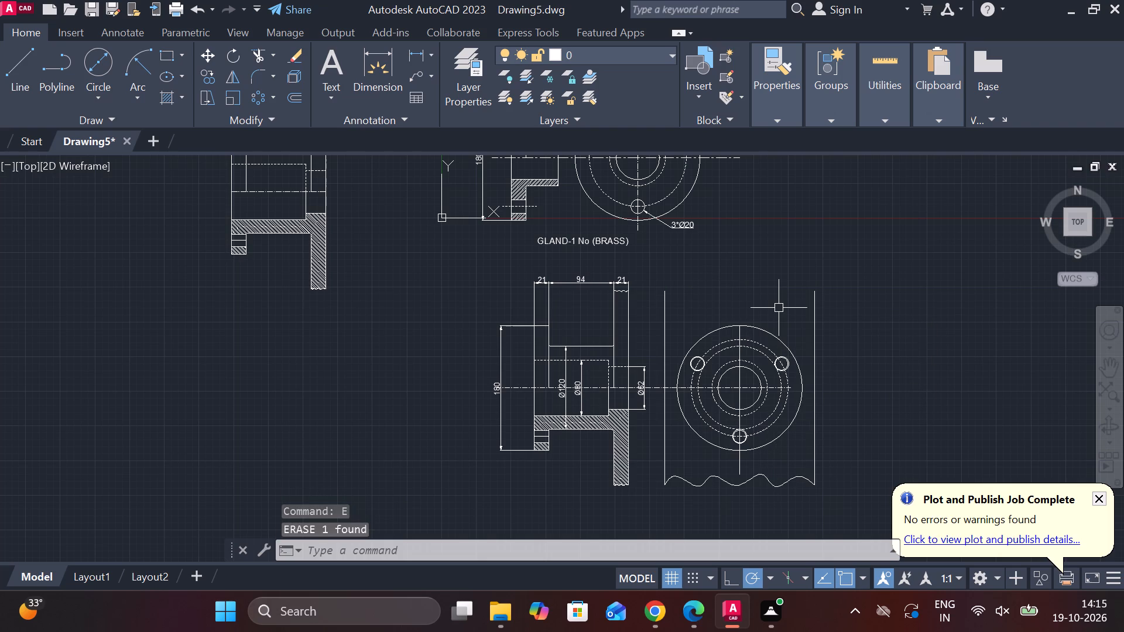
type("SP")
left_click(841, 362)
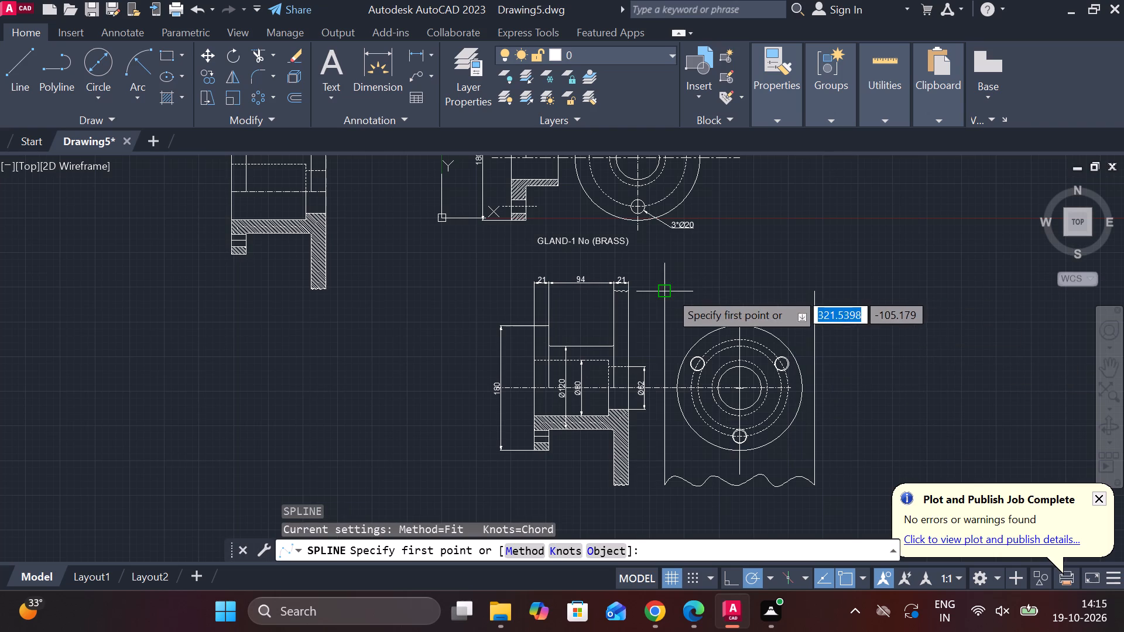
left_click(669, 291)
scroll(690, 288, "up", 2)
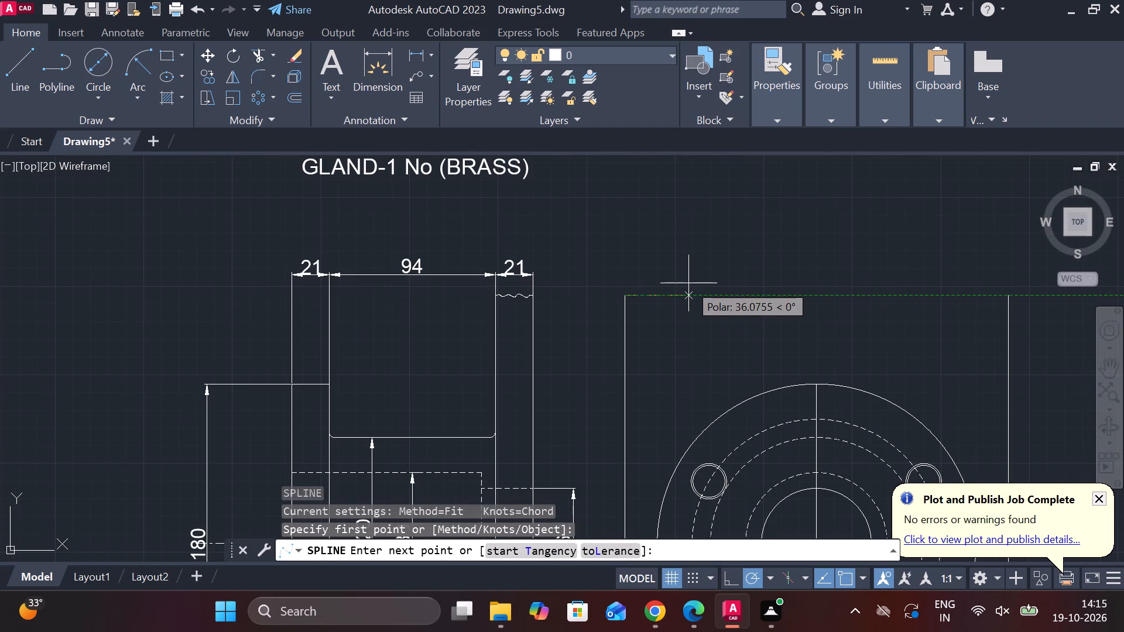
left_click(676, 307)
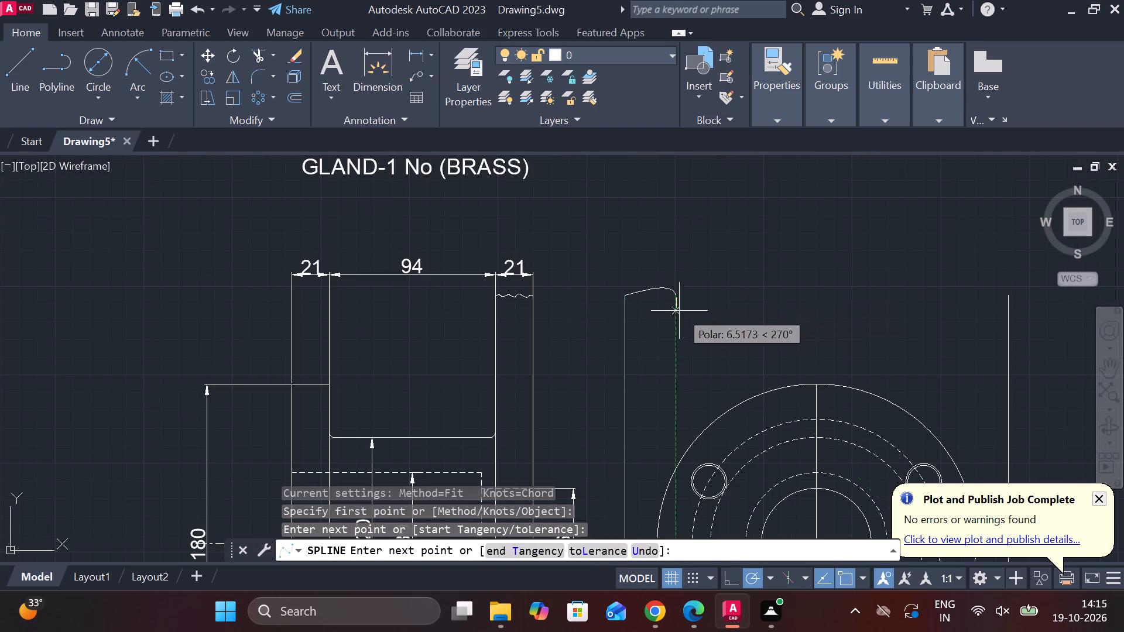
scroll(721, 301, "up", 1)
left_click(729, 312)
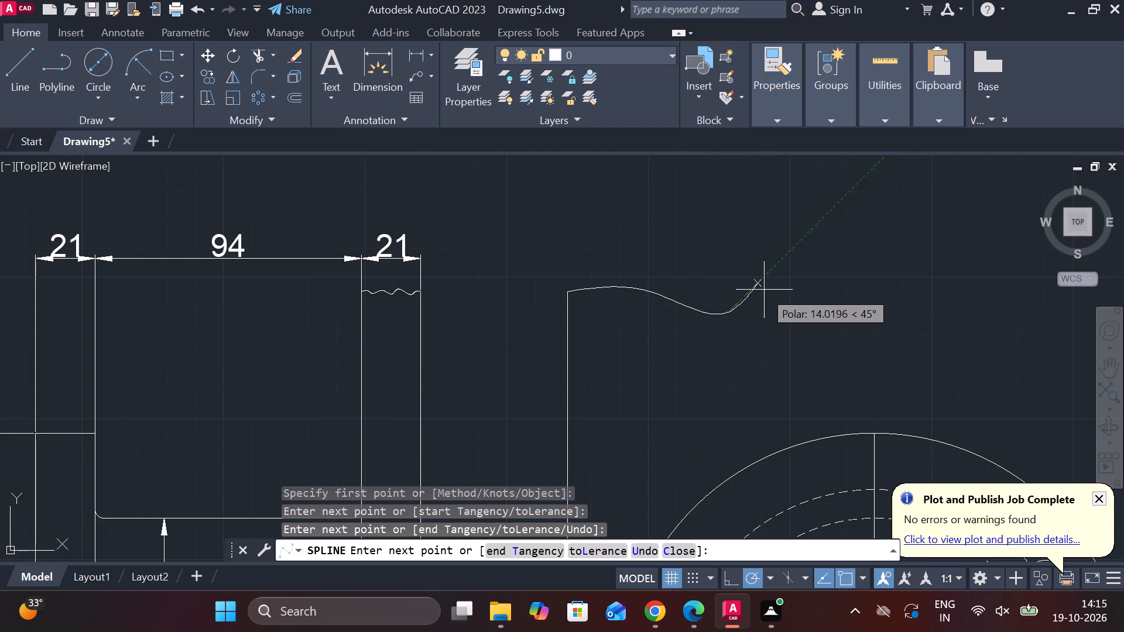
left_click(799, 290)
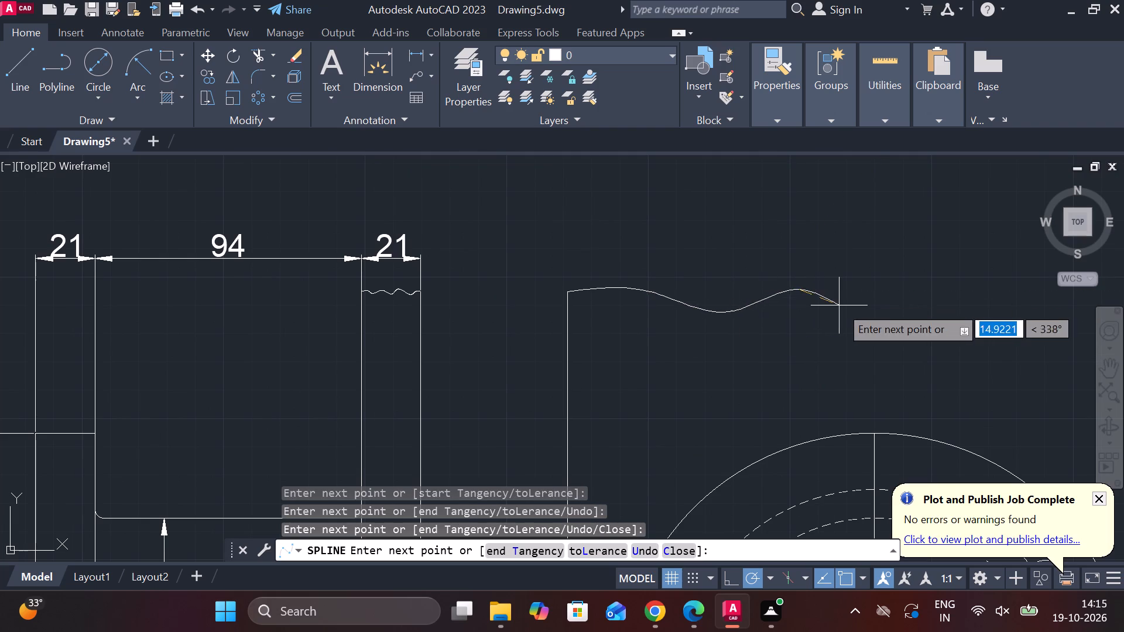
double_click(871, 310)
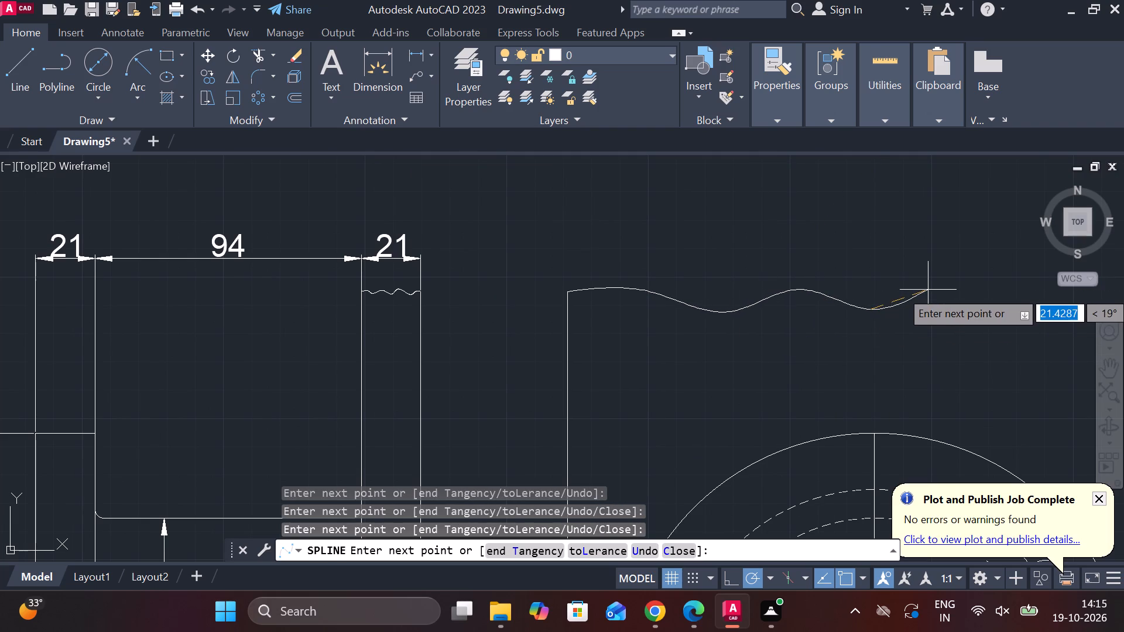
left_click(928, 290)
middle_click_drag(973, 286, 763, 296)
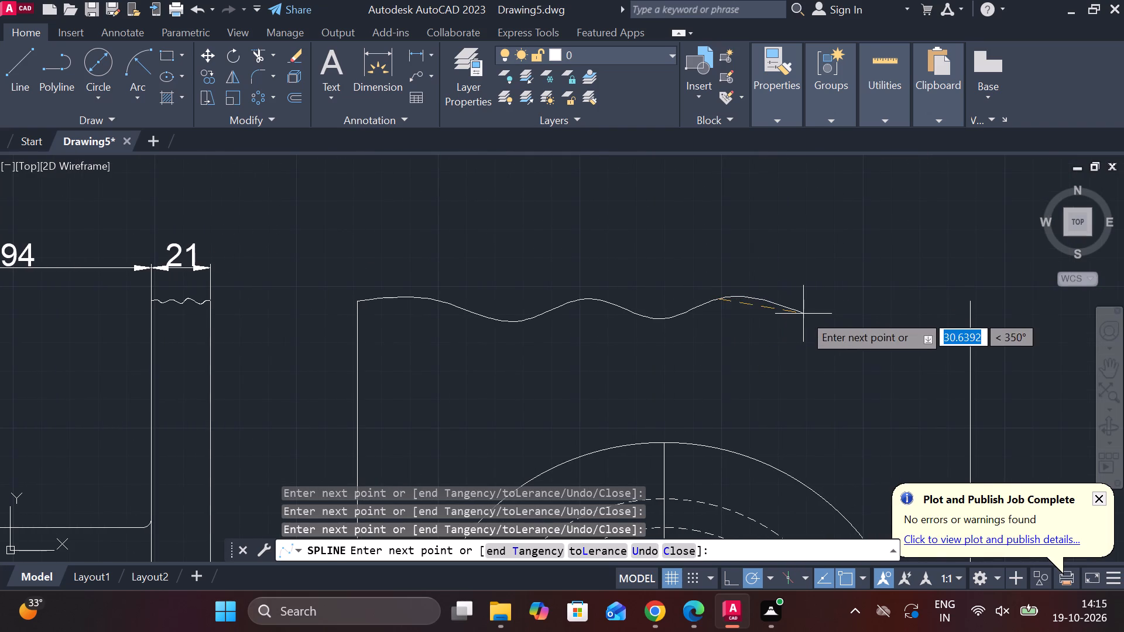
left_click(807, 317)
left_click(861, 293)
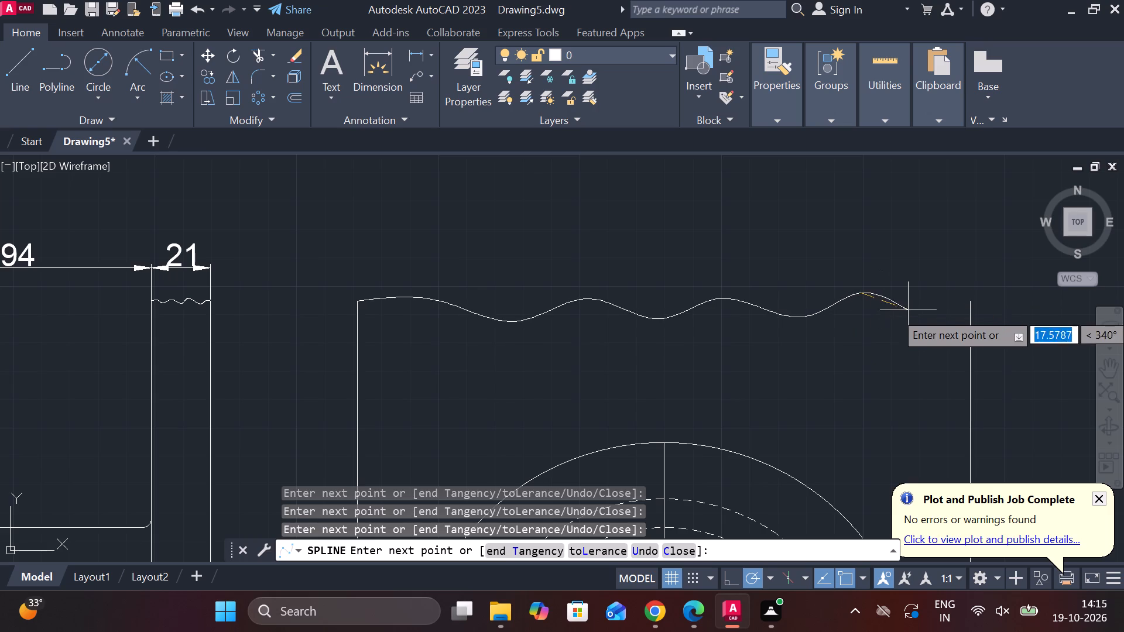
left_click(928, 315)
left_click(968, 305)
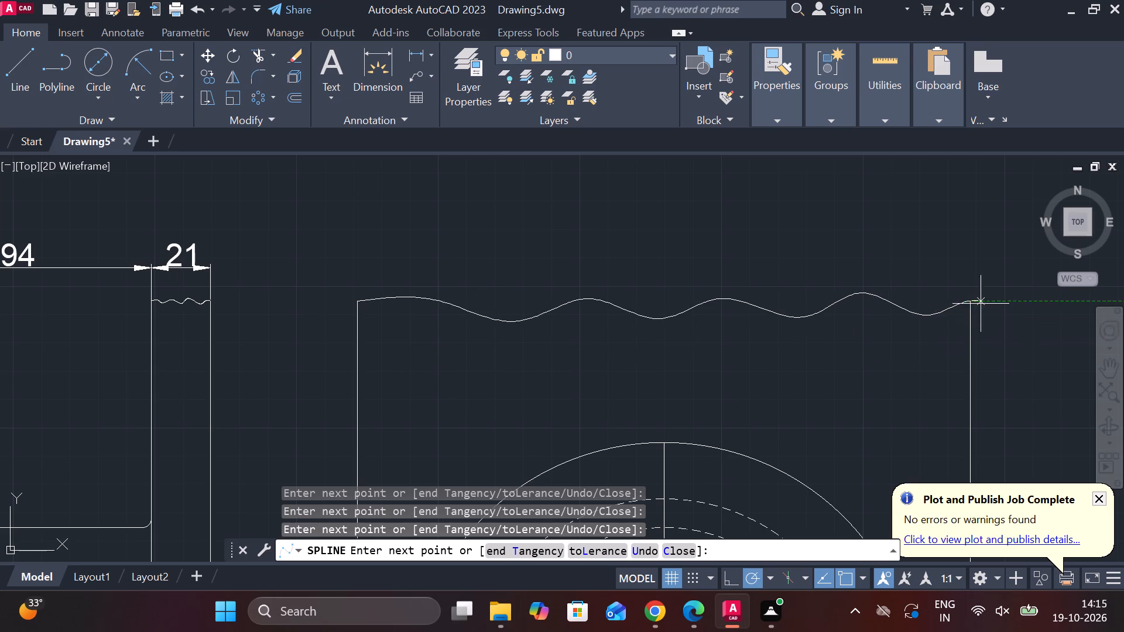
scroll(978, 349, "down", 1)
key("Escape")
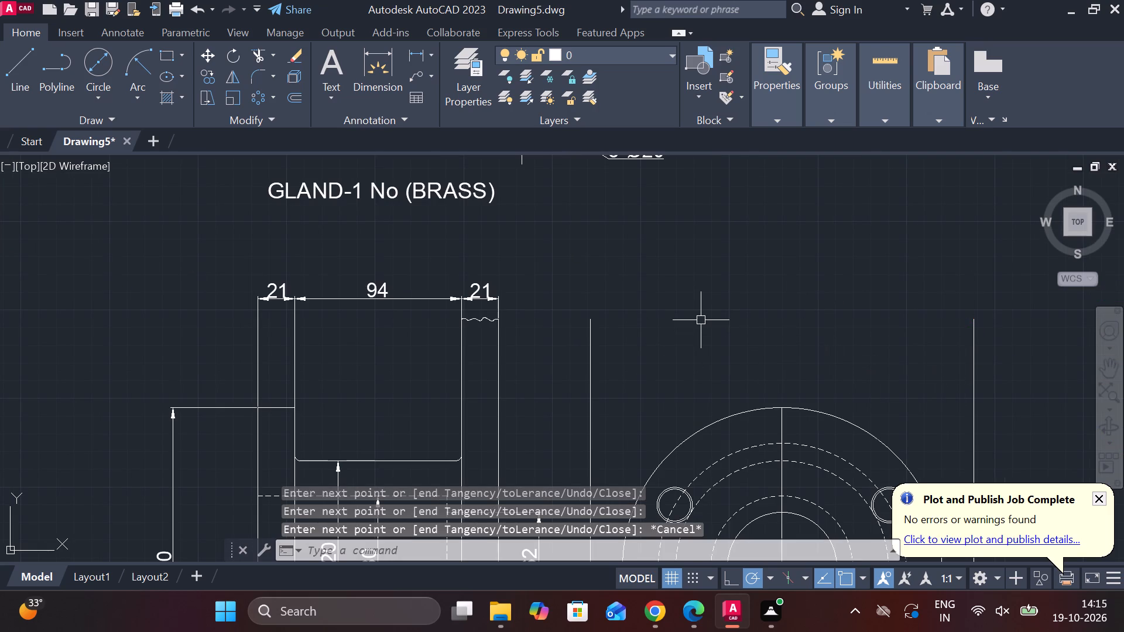
Draw a spline break line with three shallow, uneven waves between the upper ends of the front view's vertical edge lines.
type("SP")
left_click(754, 379)
left_click(588, 316)
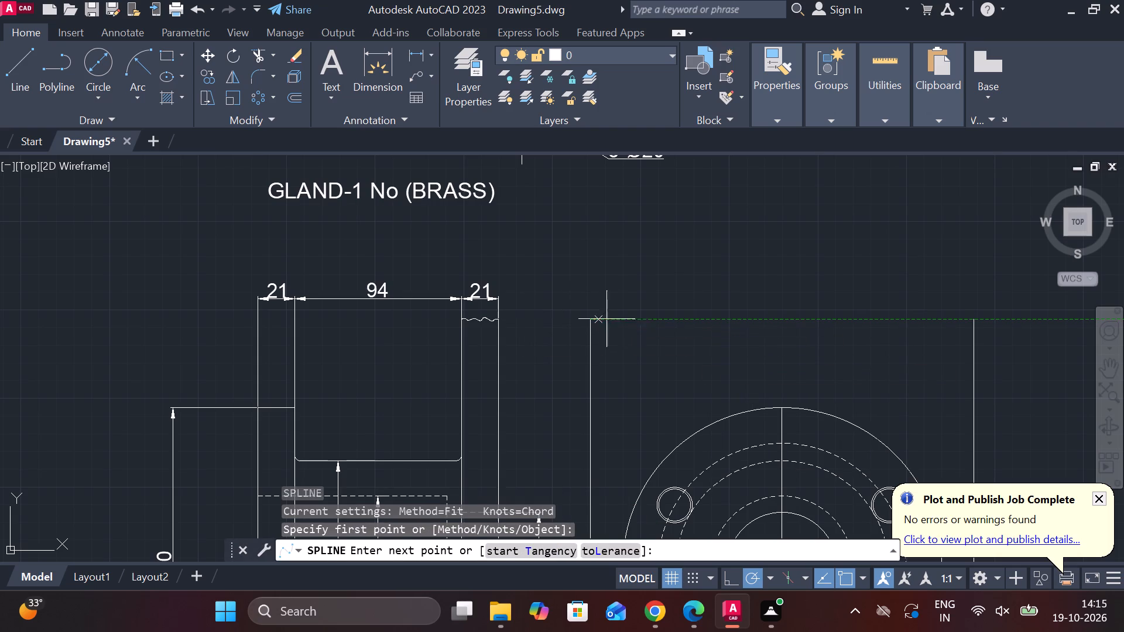
left_click(654, 330)
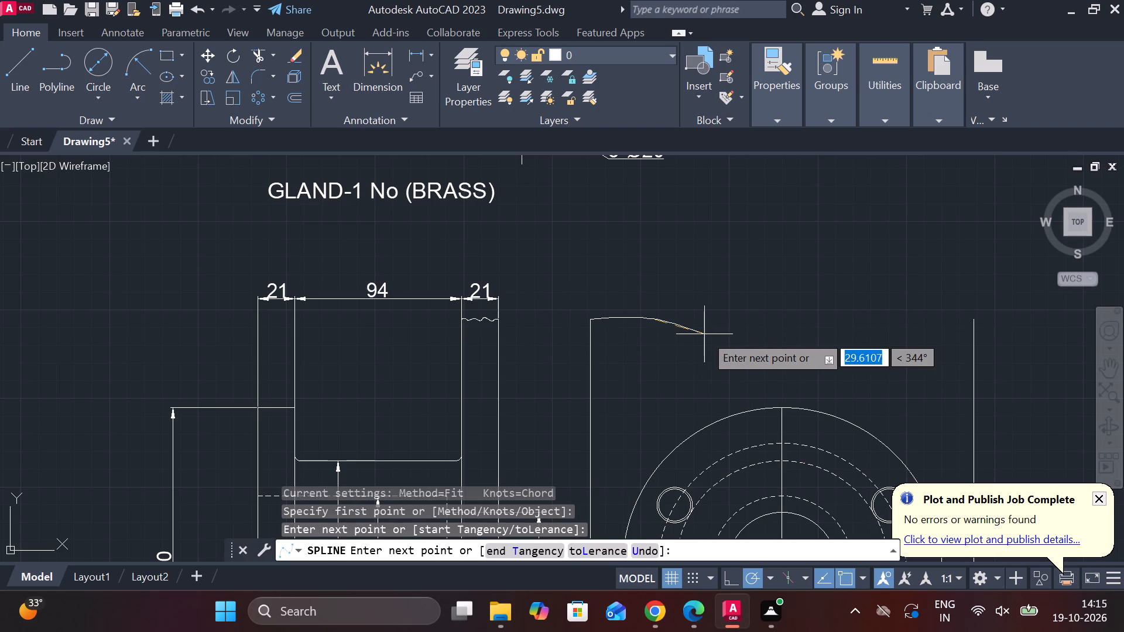
left_click(708, 334)
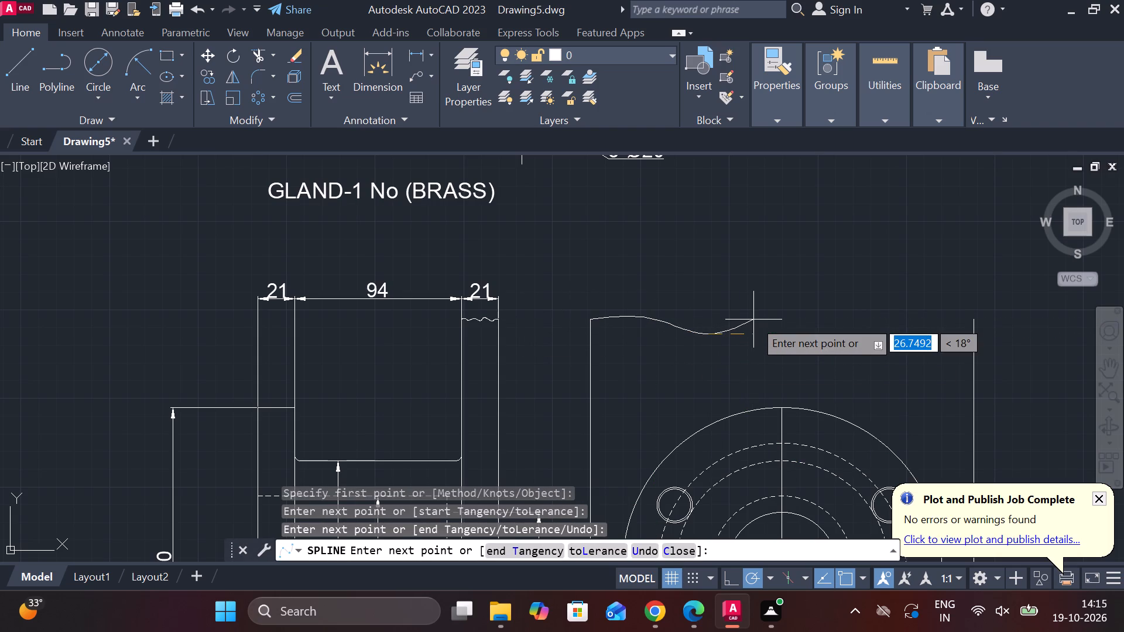
left_click(753, 320)
left_click(810, 336)
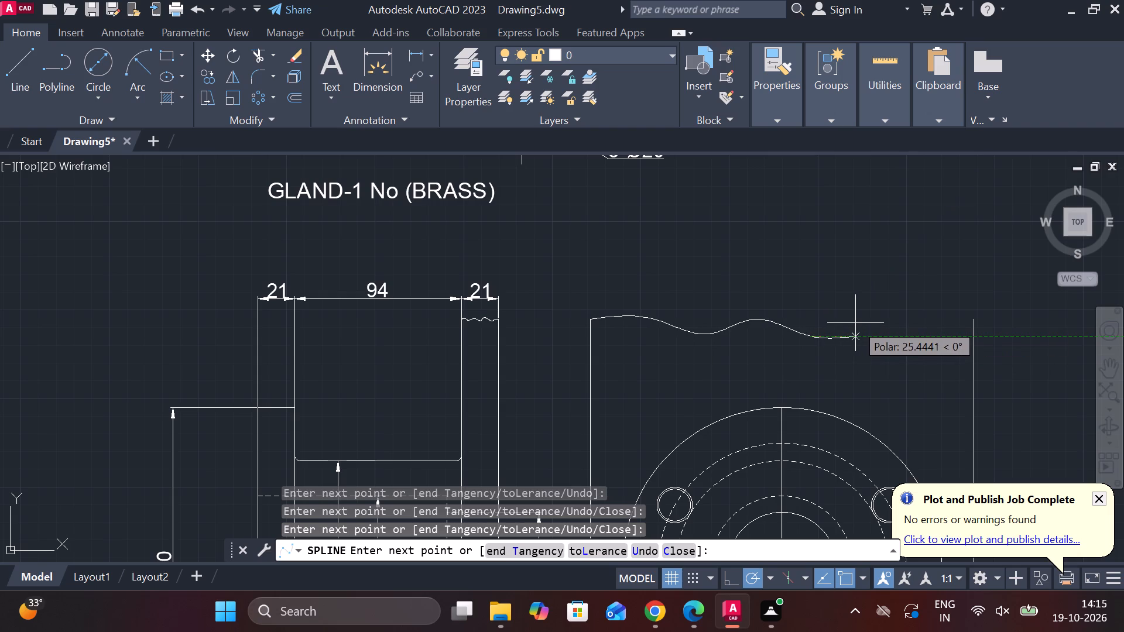
left_click(855, 323)
left_click(881, 324)
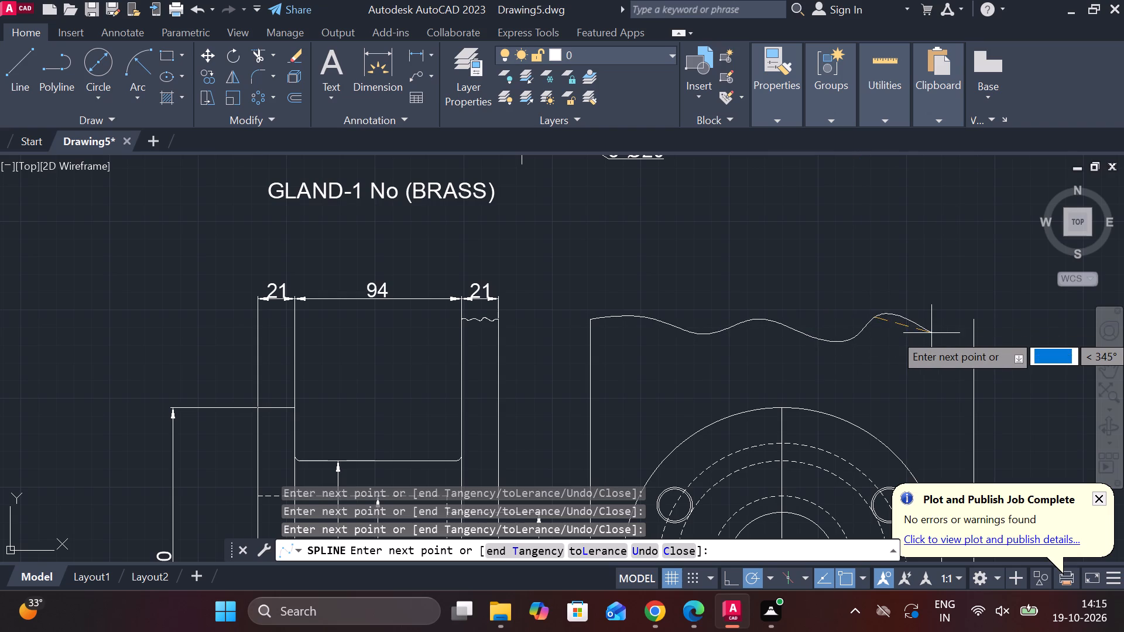
left_click(936, 336)
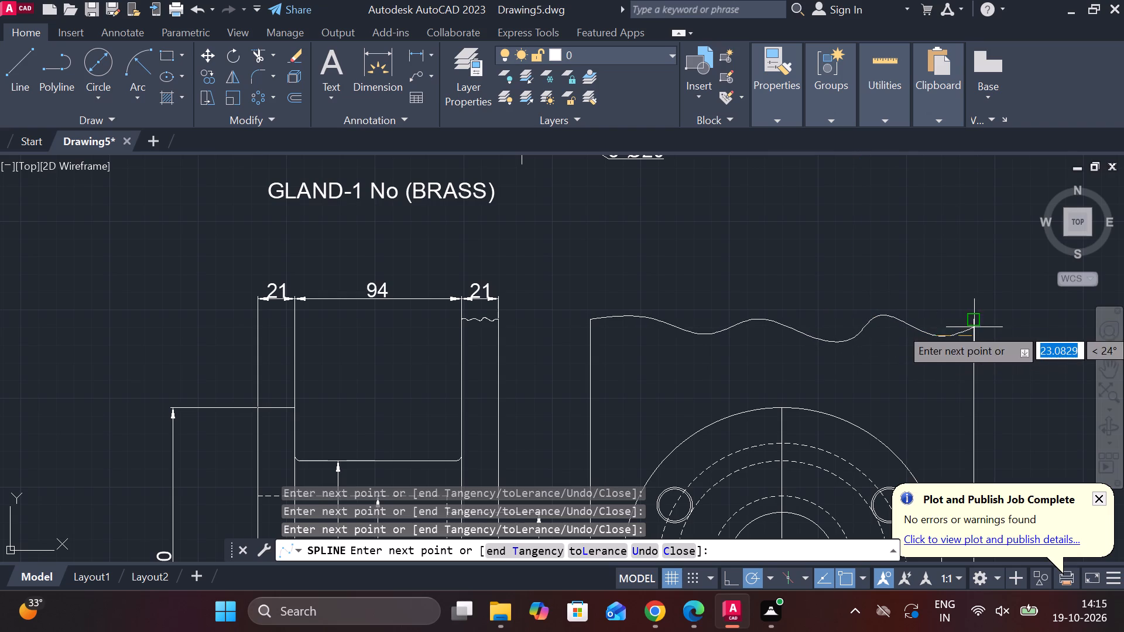
left_click(975, 322)
key("Return")
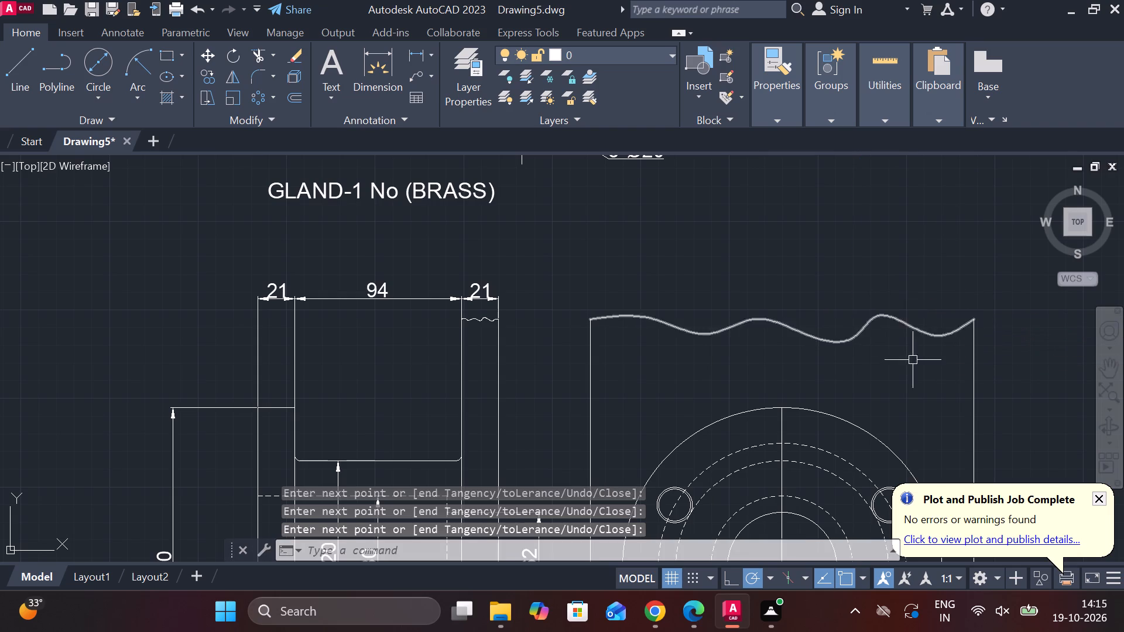
Draw an irregular spline break line along the front view's edge line nearest the half-section, from its upper end to its lower end.
scroll(900, 376, "down", 1)
middle_click_drag(899, 375, 701, 265)
scroll(729, 312, "down", 1)
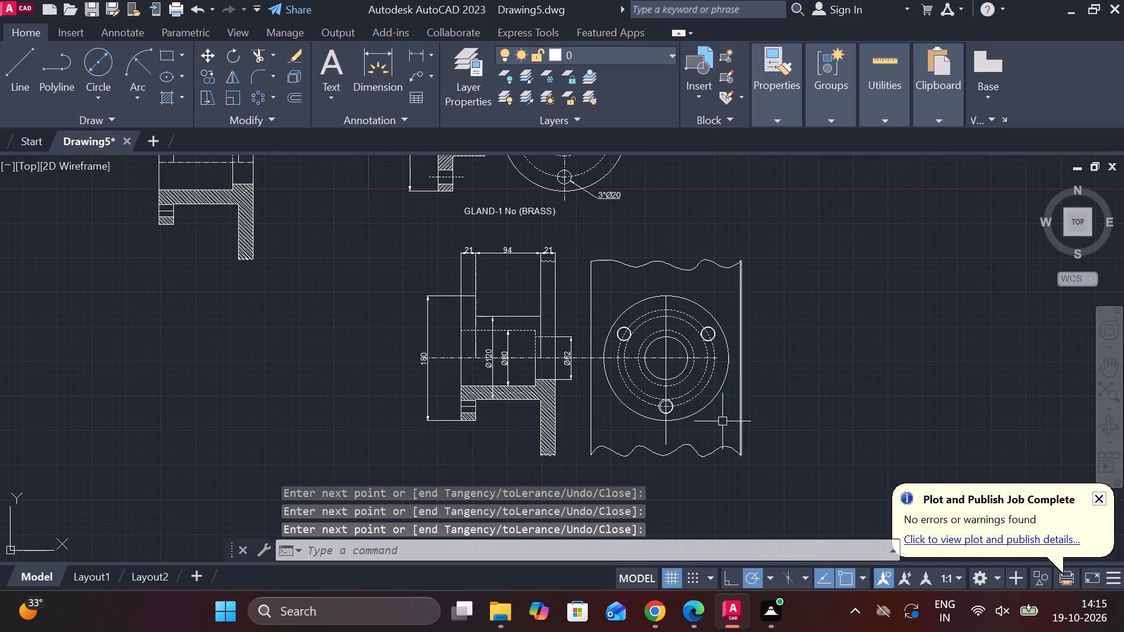
middle_click_drag(714, 418, 755, 412)
scroll(640, 277, "up", 2)
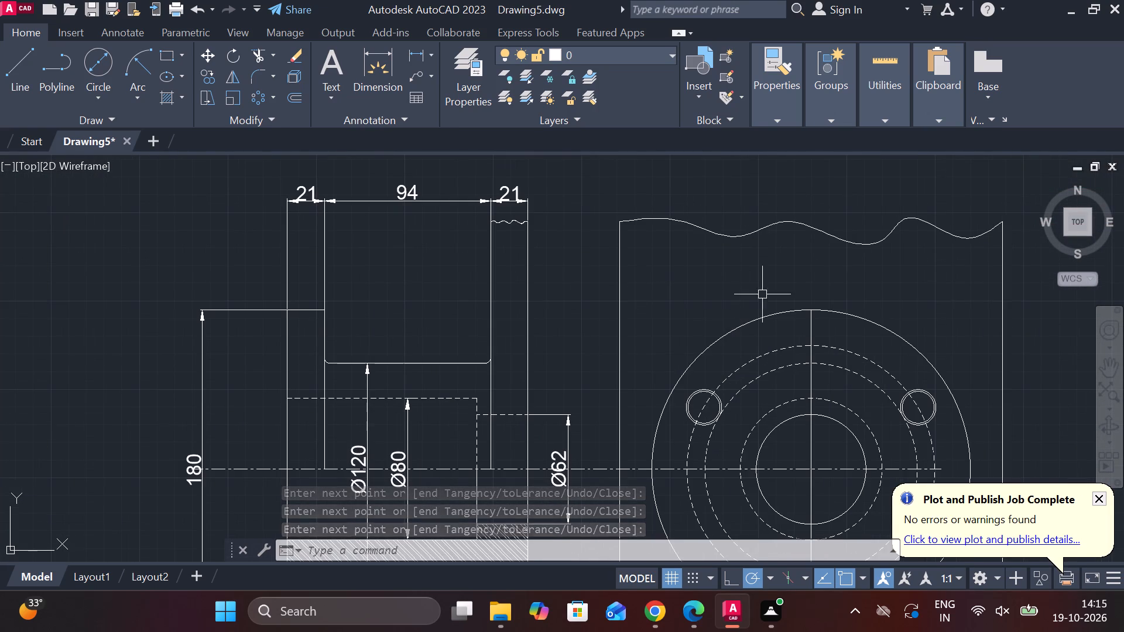
key("space")
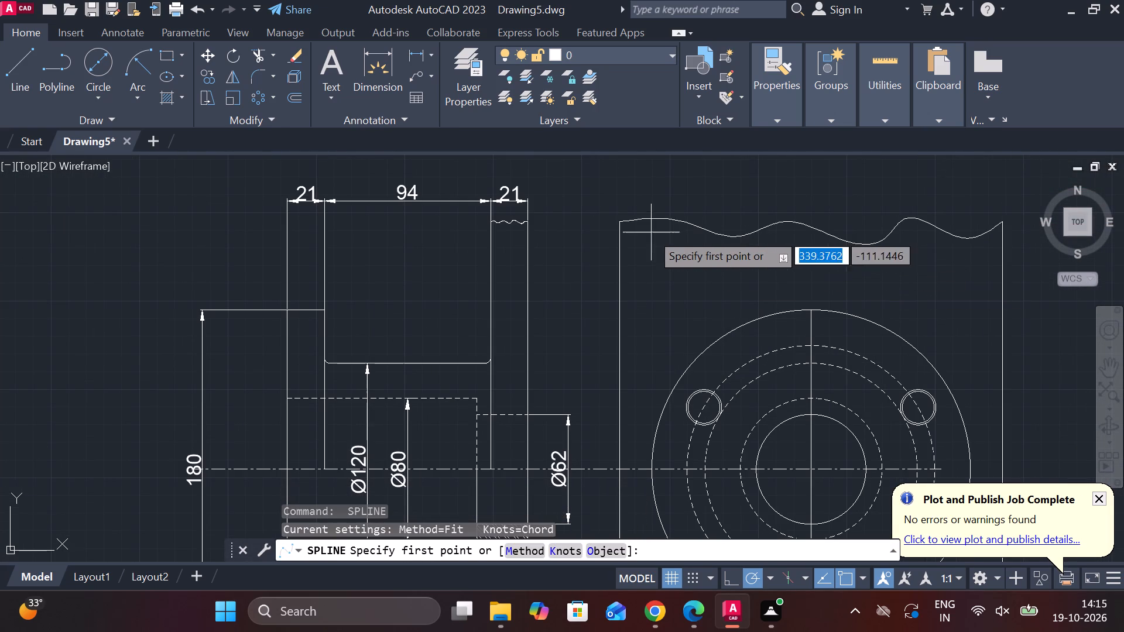
left_click(630, 231)
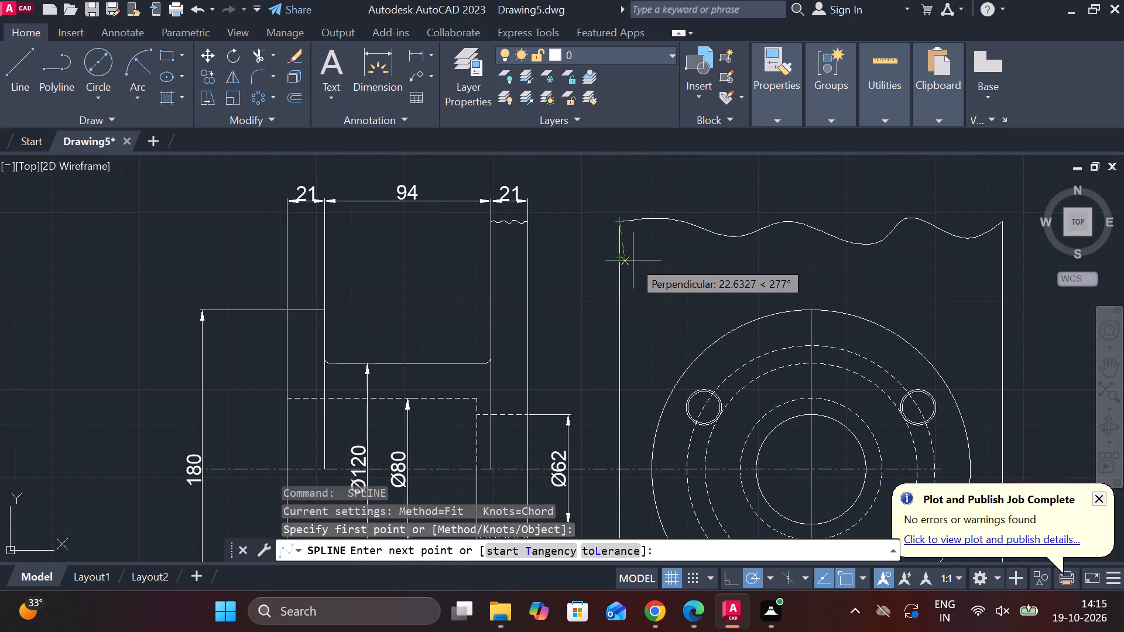
left_click(634, 267)
left_click_drag(625, 323, 625, 328)
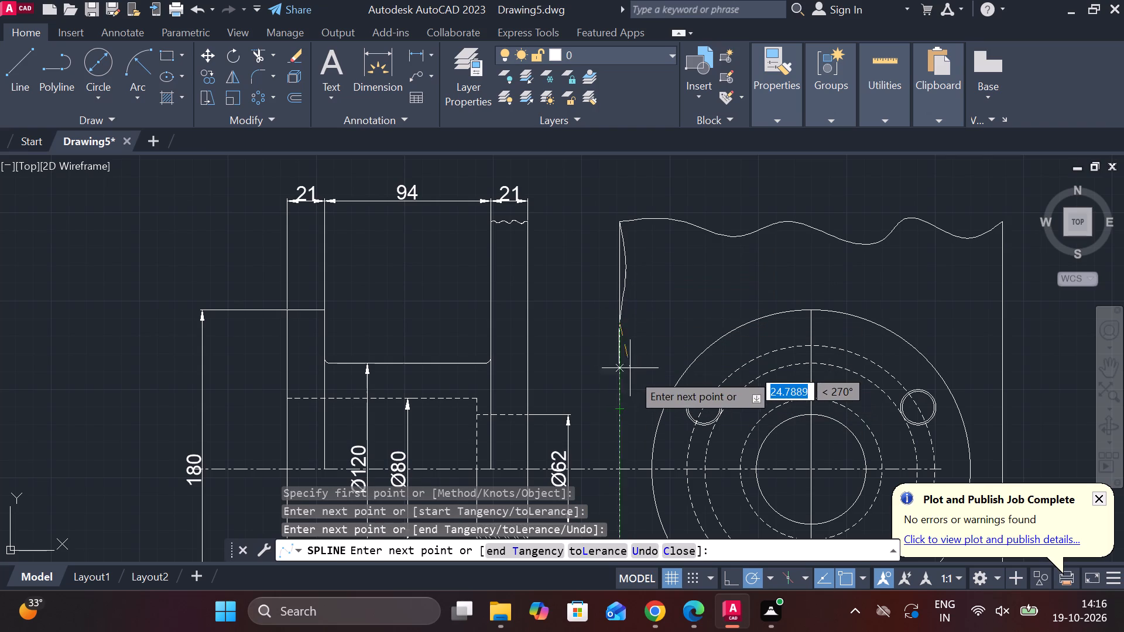
left_click(632, 410)
middle_click_drag(628, 442, 639, 298)
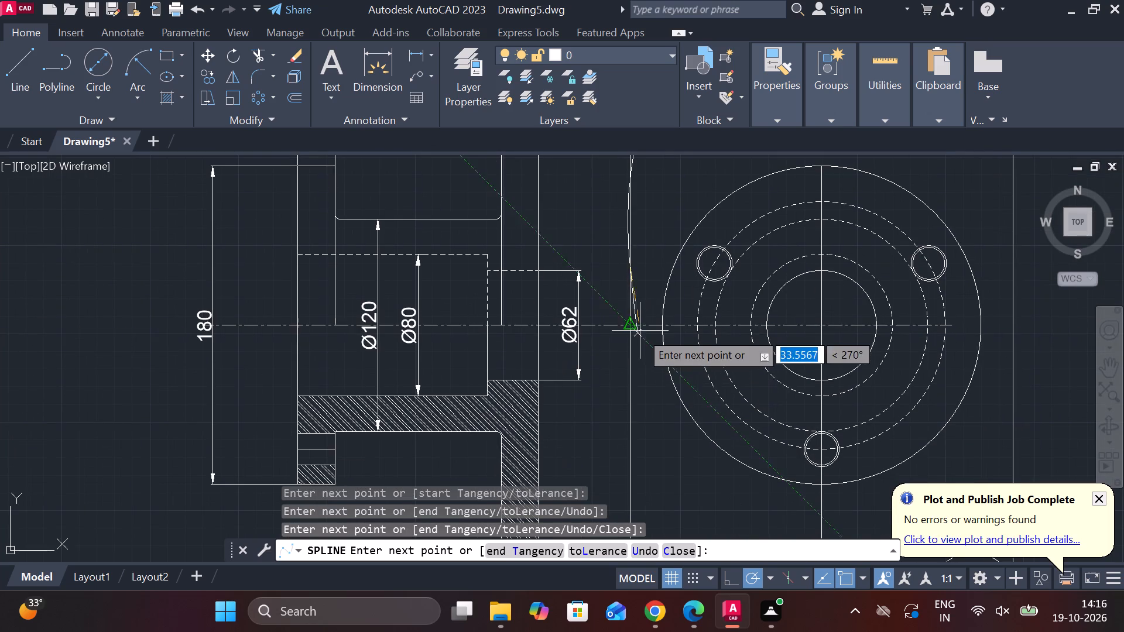
left_click(642, 344)
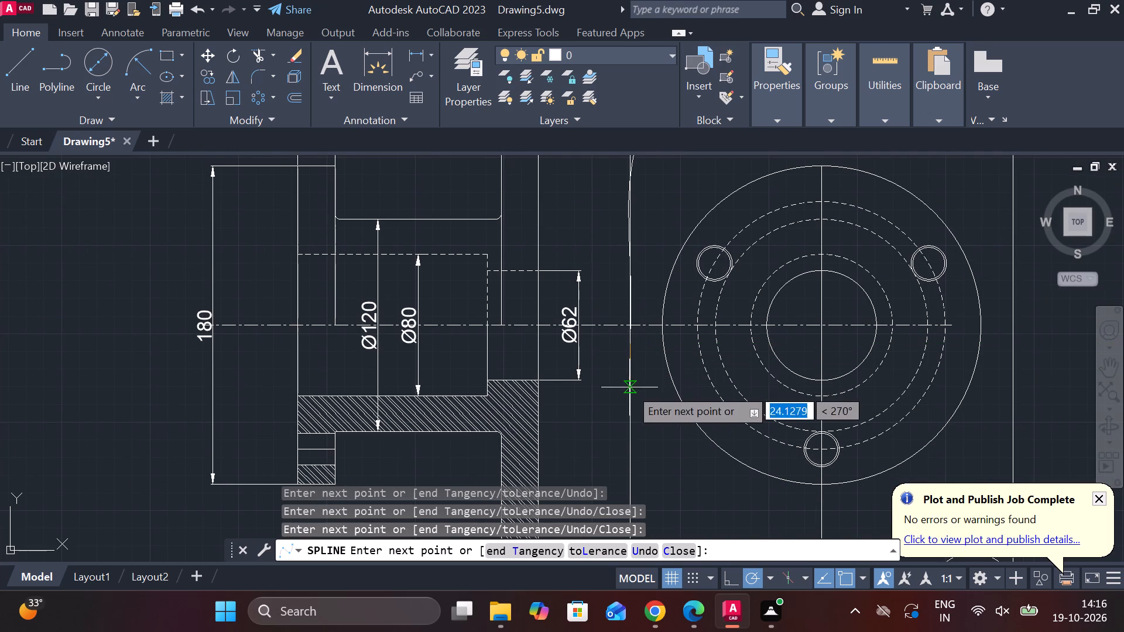
left_click(622, 412)
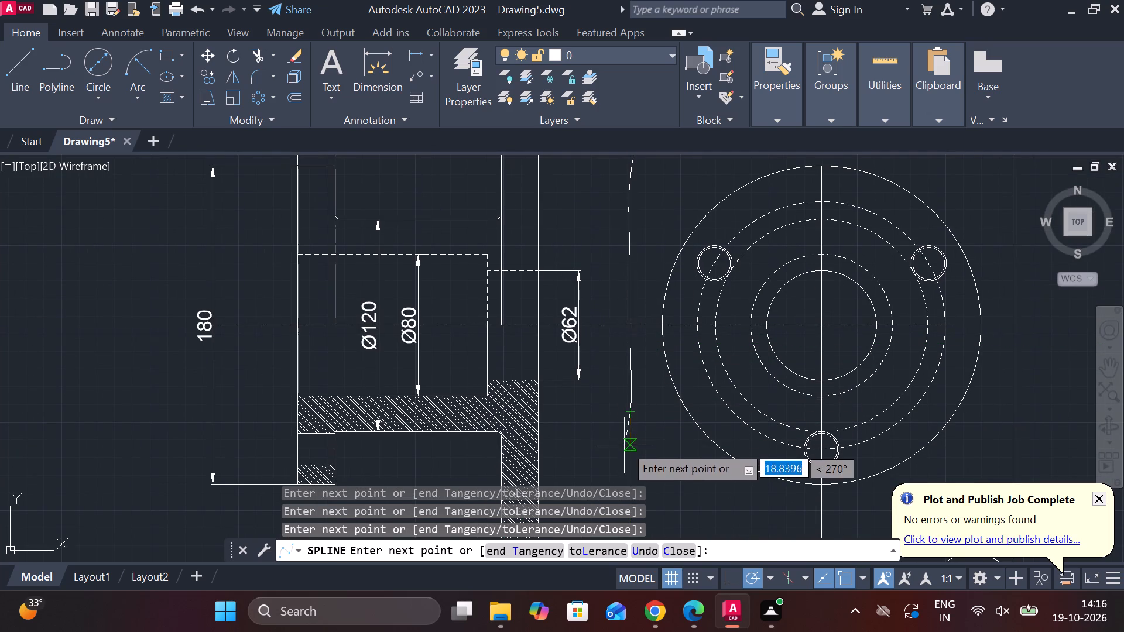
middle_click_drag(623, 441, 605, 356)
left_click_drag(601, 378, 601, 387)
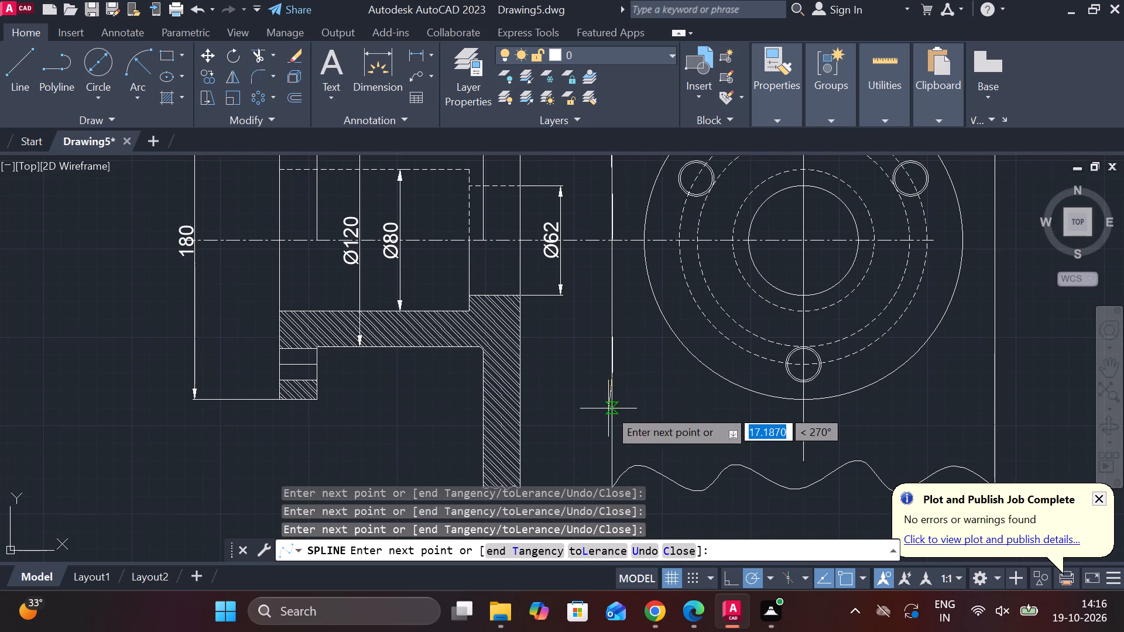
left_click(626, 432)
middle_click_drag(623, 446, 623, 437)
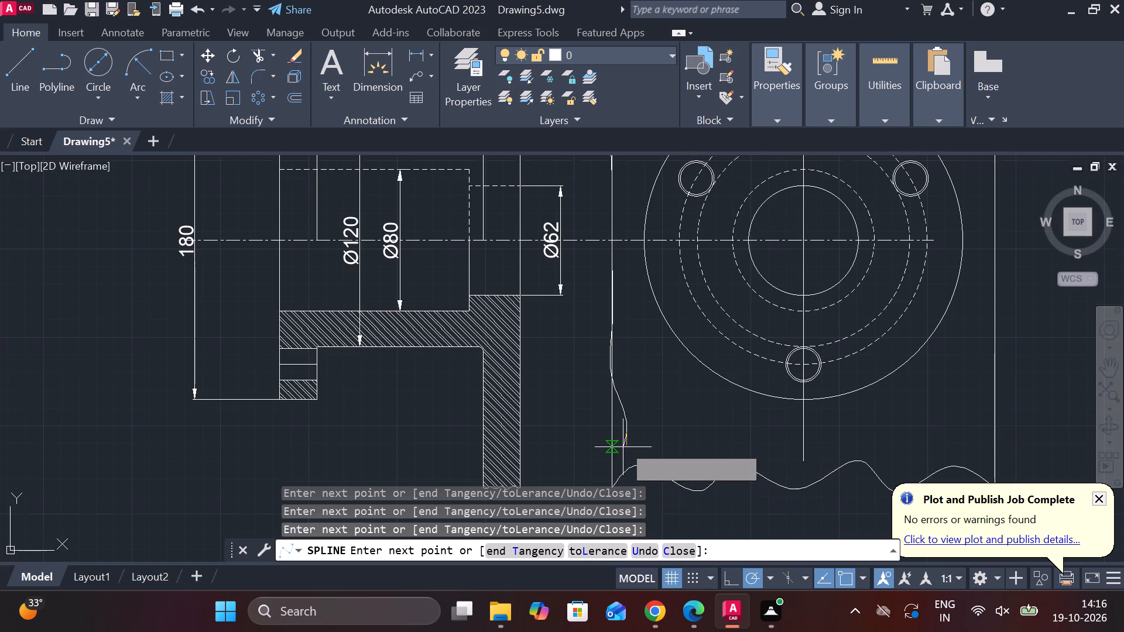
middle_click_drag(623, 437, 630, 375)
left_click(621, 410)
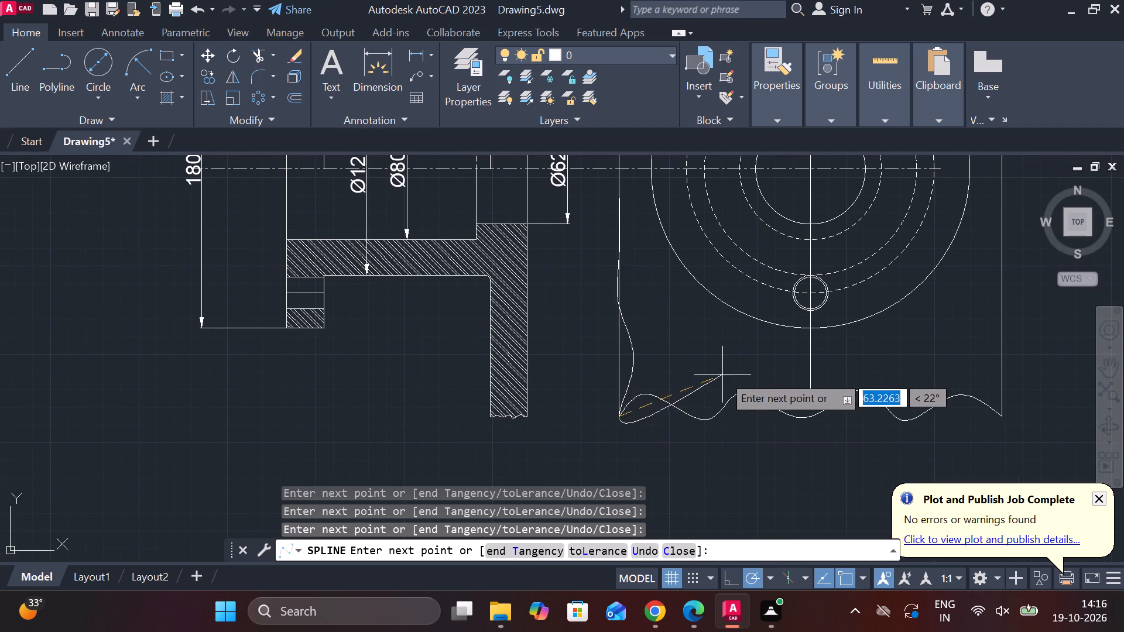
key("Return")
Erase the straight vertical edge line of the front view on the side nearest the half-section.
left_click(618, 349)
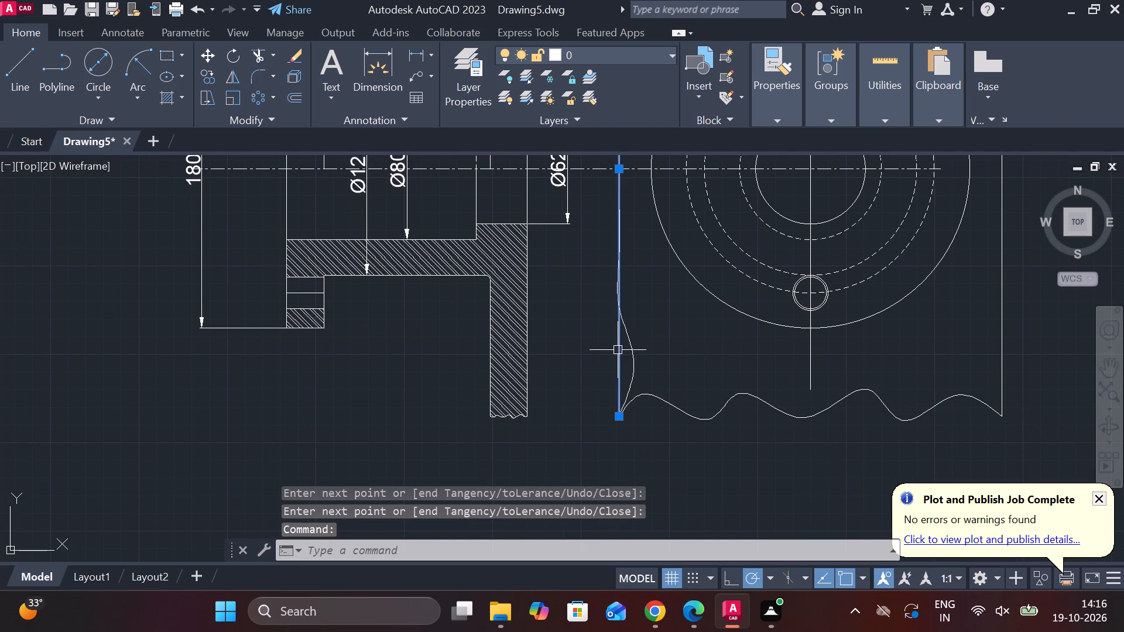
type("E")
key("space")
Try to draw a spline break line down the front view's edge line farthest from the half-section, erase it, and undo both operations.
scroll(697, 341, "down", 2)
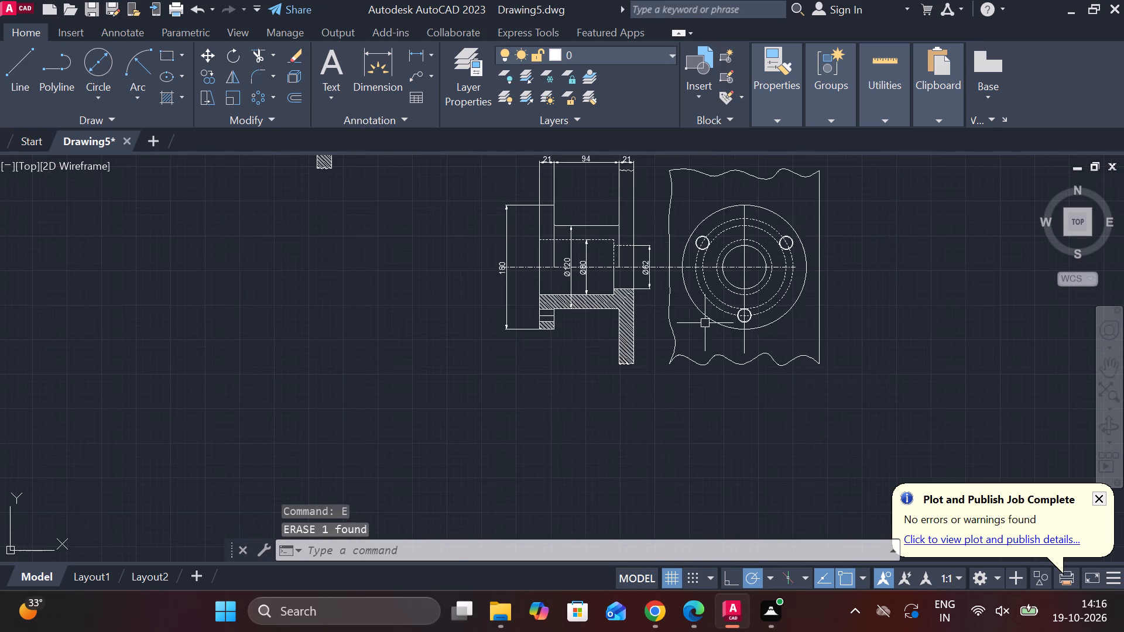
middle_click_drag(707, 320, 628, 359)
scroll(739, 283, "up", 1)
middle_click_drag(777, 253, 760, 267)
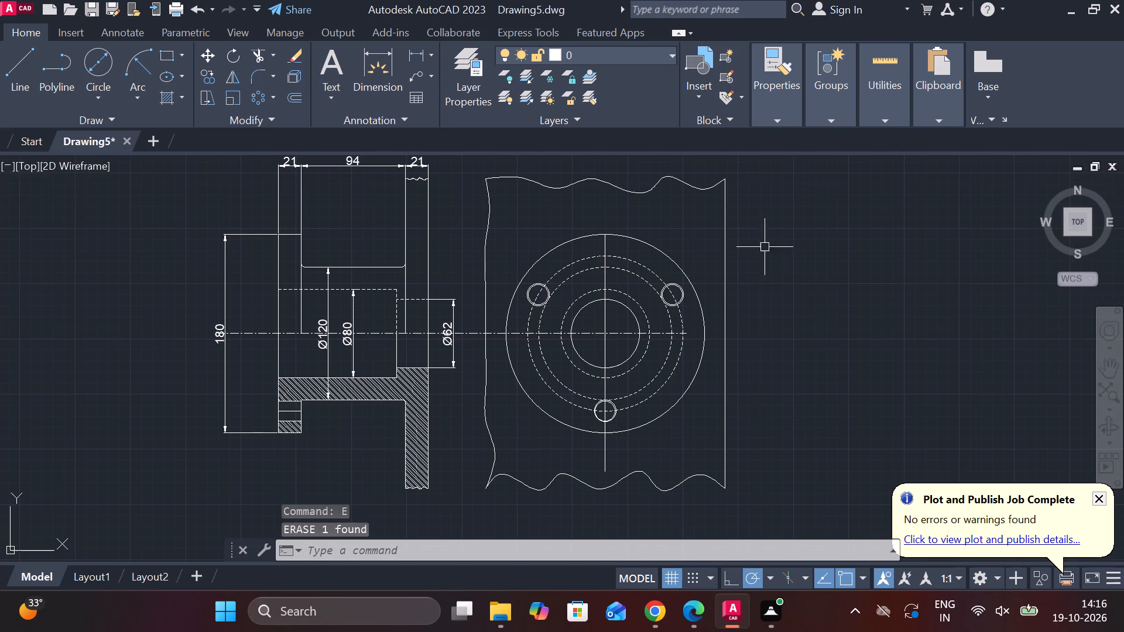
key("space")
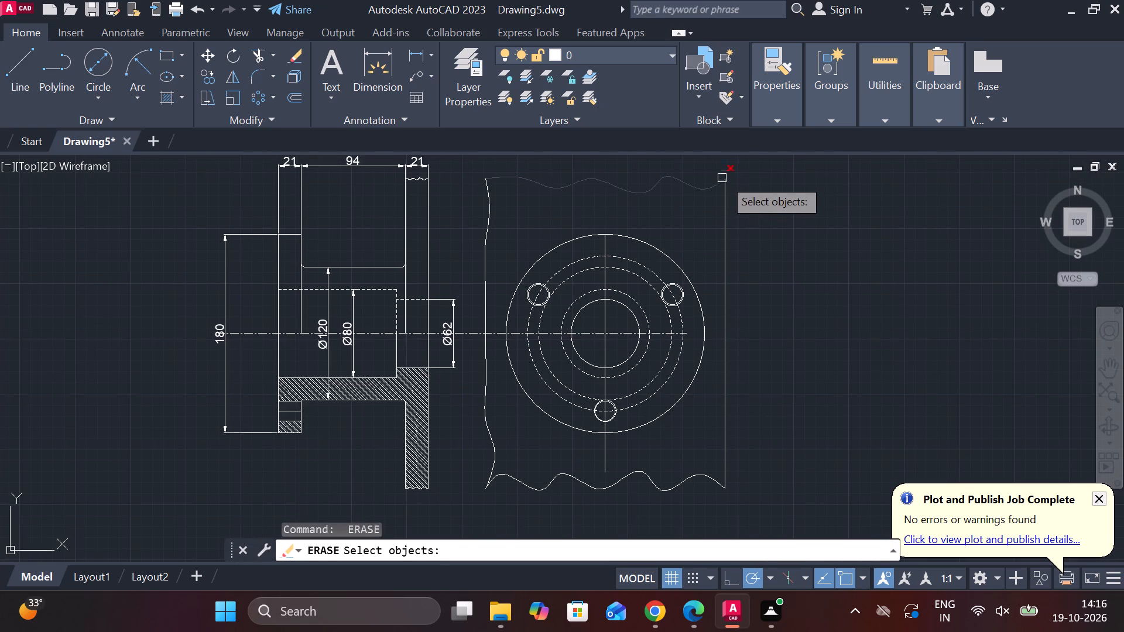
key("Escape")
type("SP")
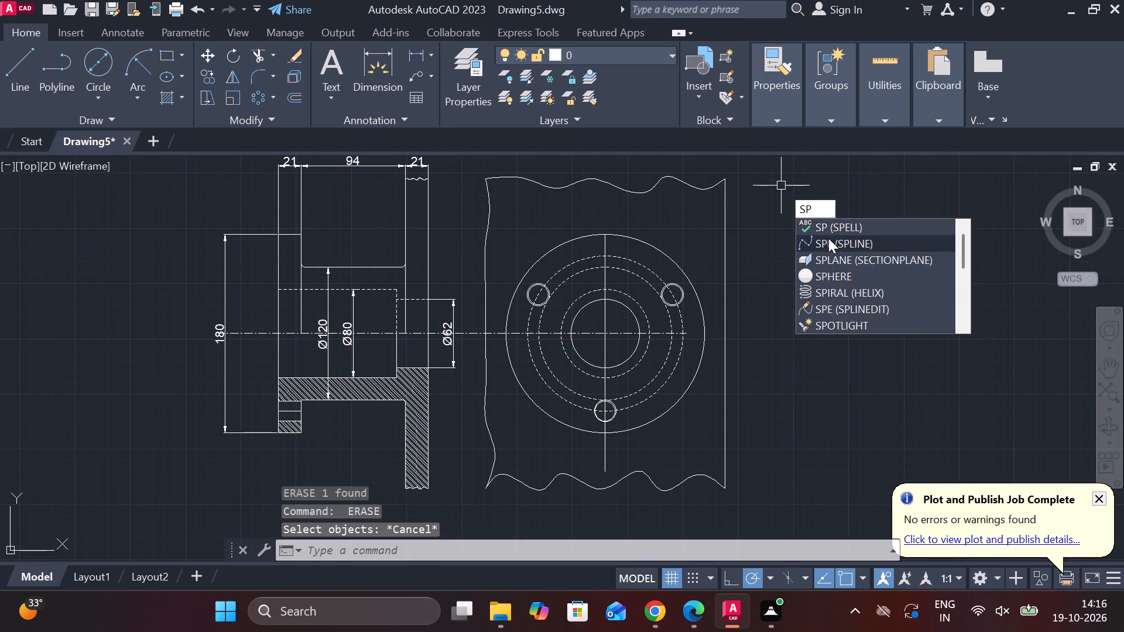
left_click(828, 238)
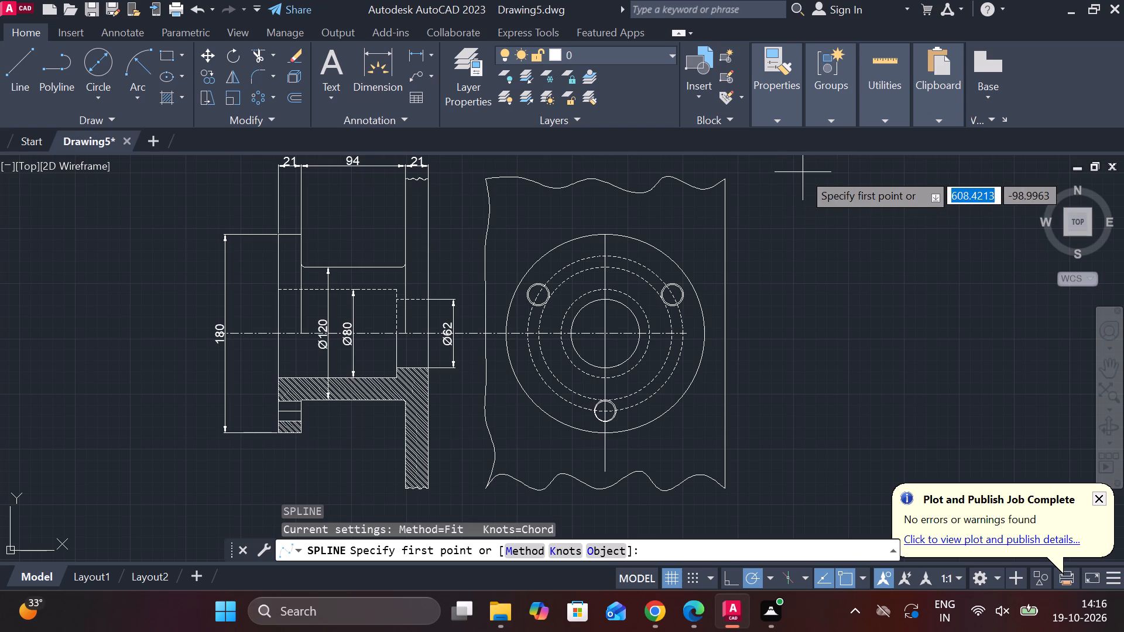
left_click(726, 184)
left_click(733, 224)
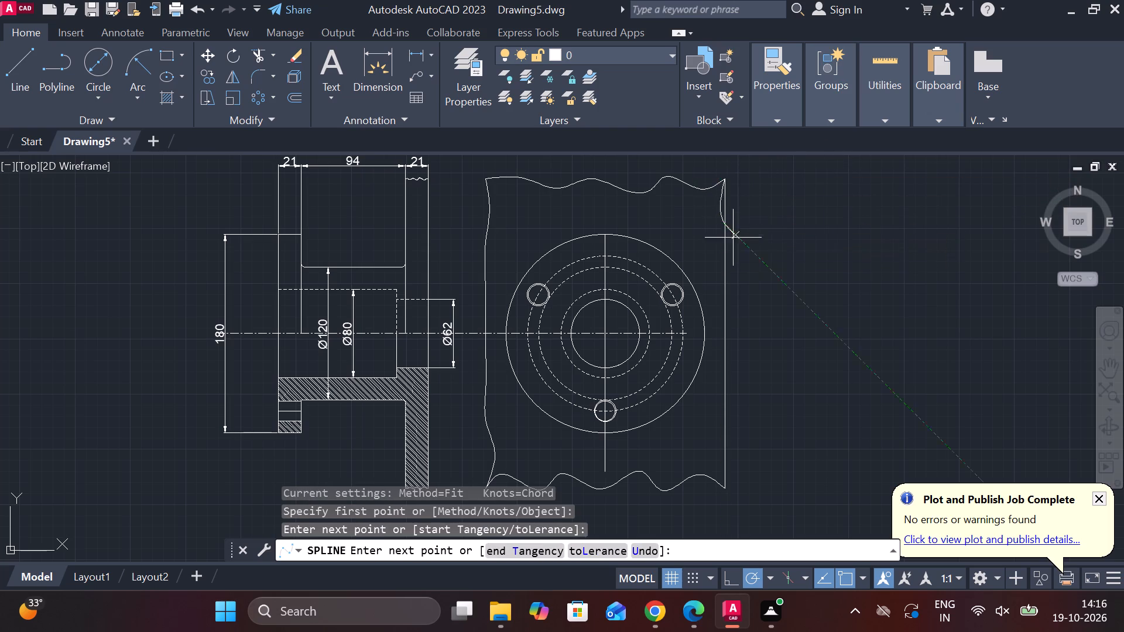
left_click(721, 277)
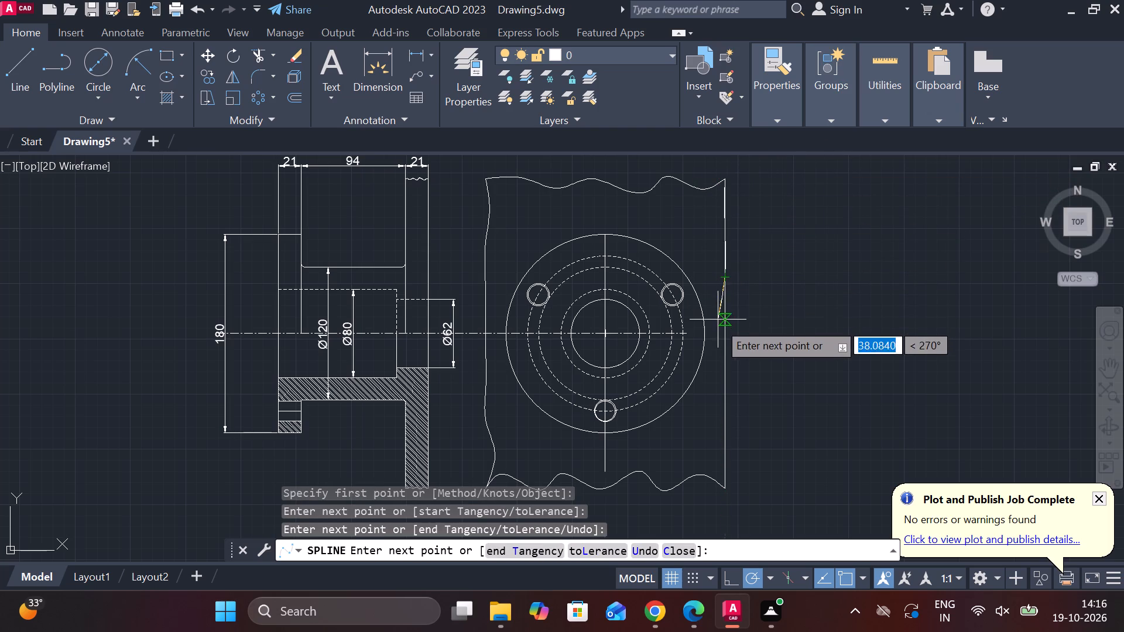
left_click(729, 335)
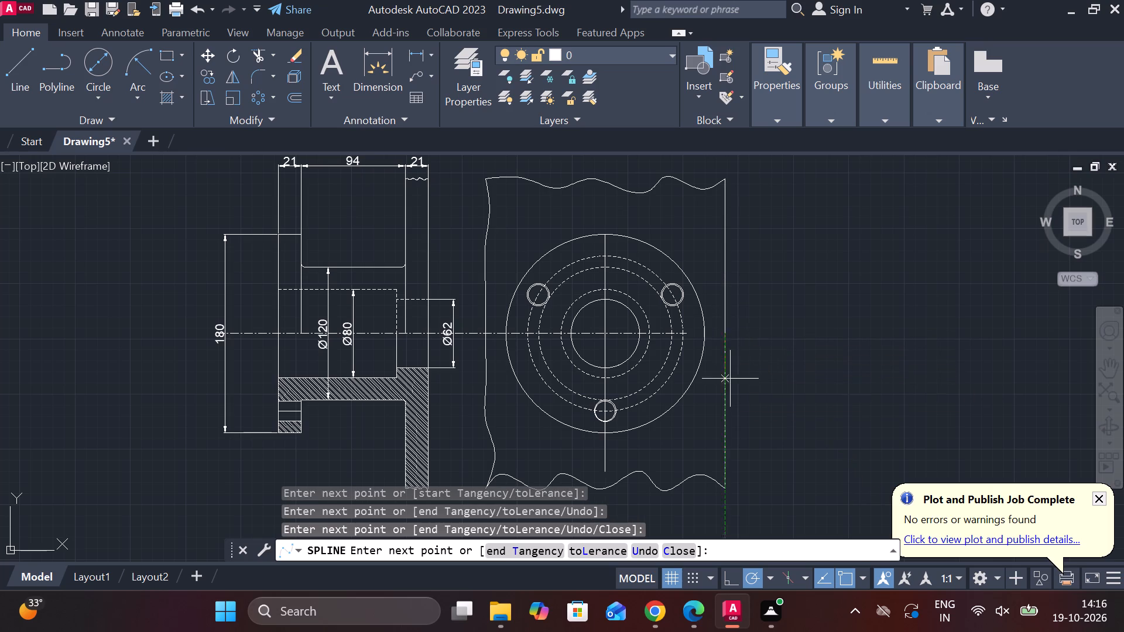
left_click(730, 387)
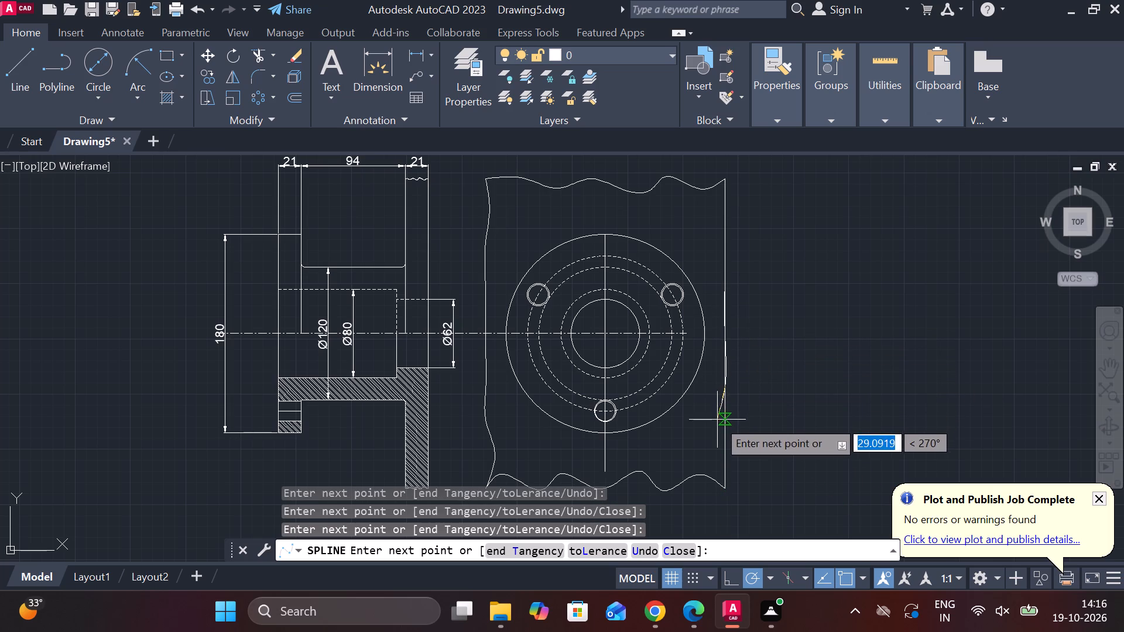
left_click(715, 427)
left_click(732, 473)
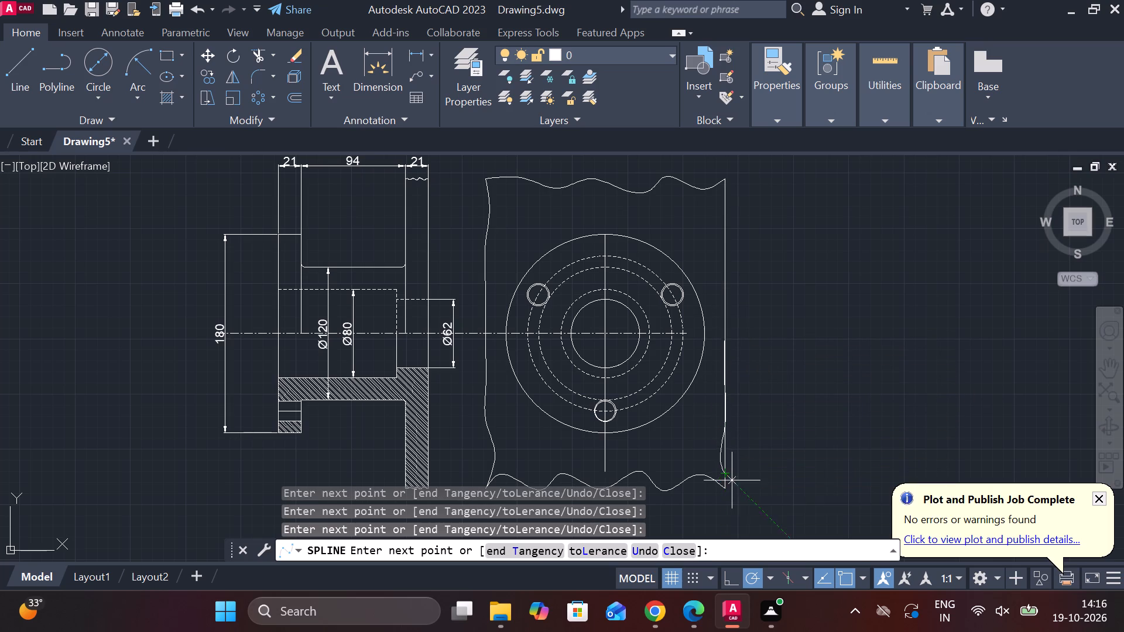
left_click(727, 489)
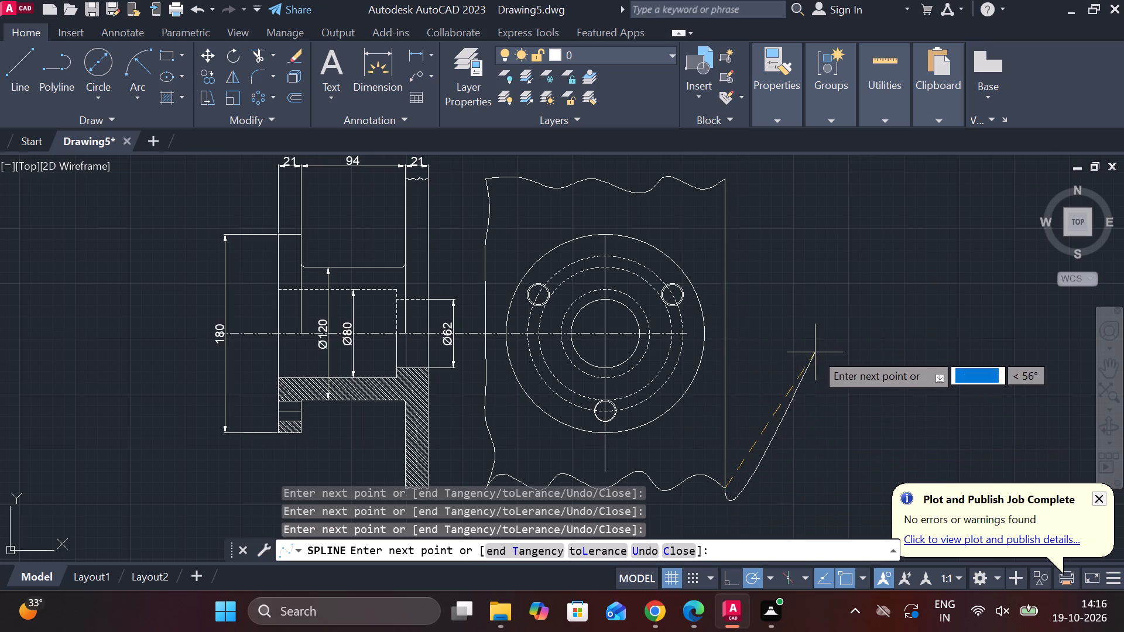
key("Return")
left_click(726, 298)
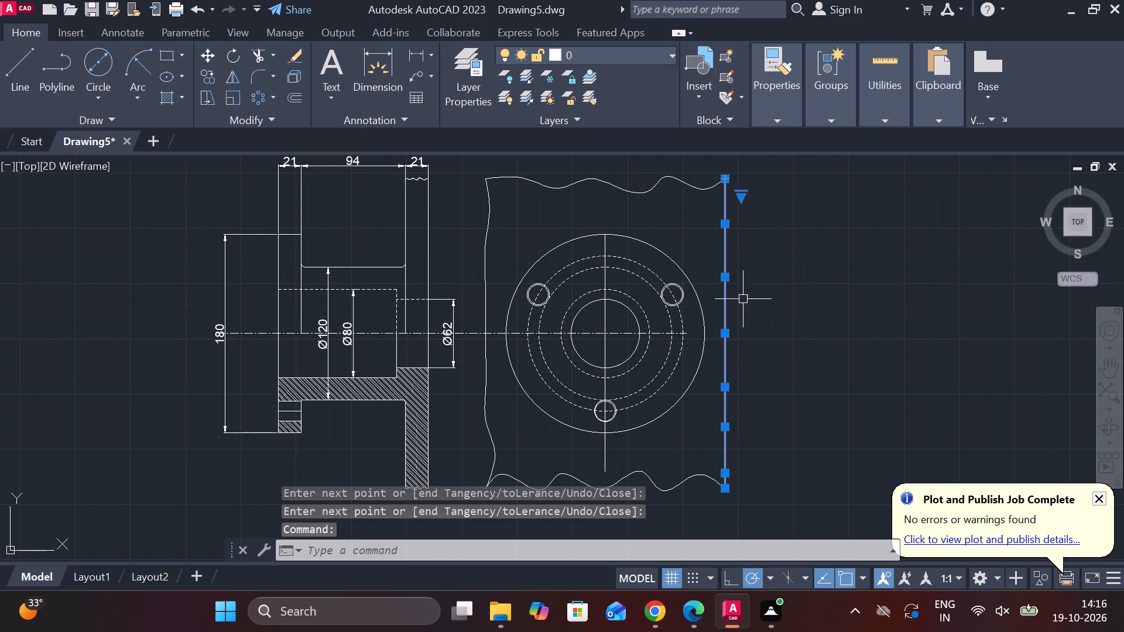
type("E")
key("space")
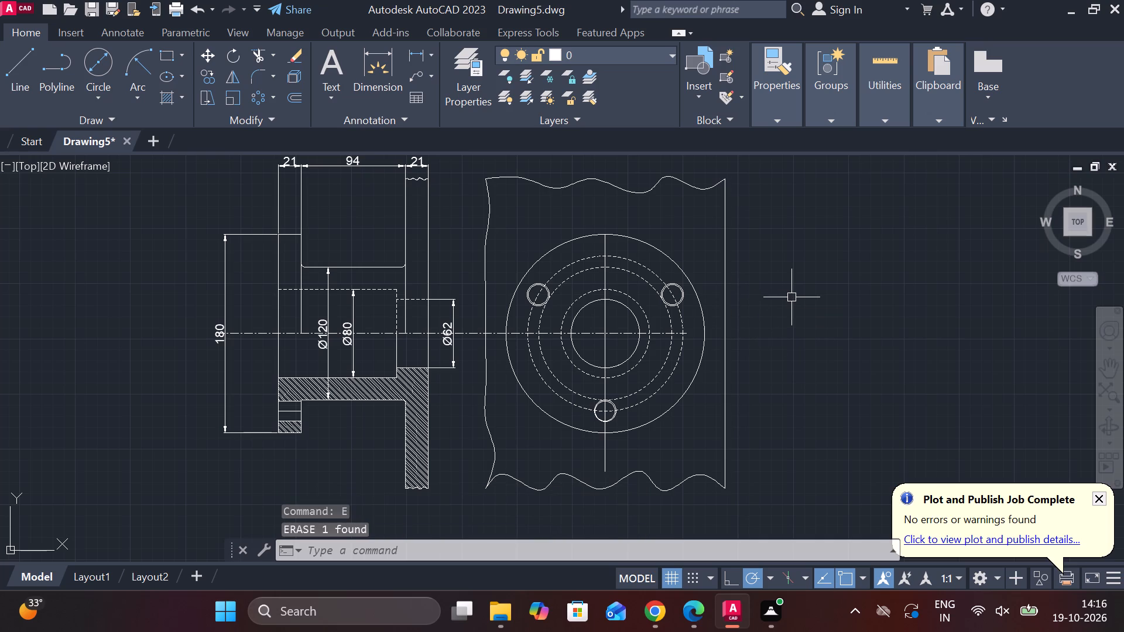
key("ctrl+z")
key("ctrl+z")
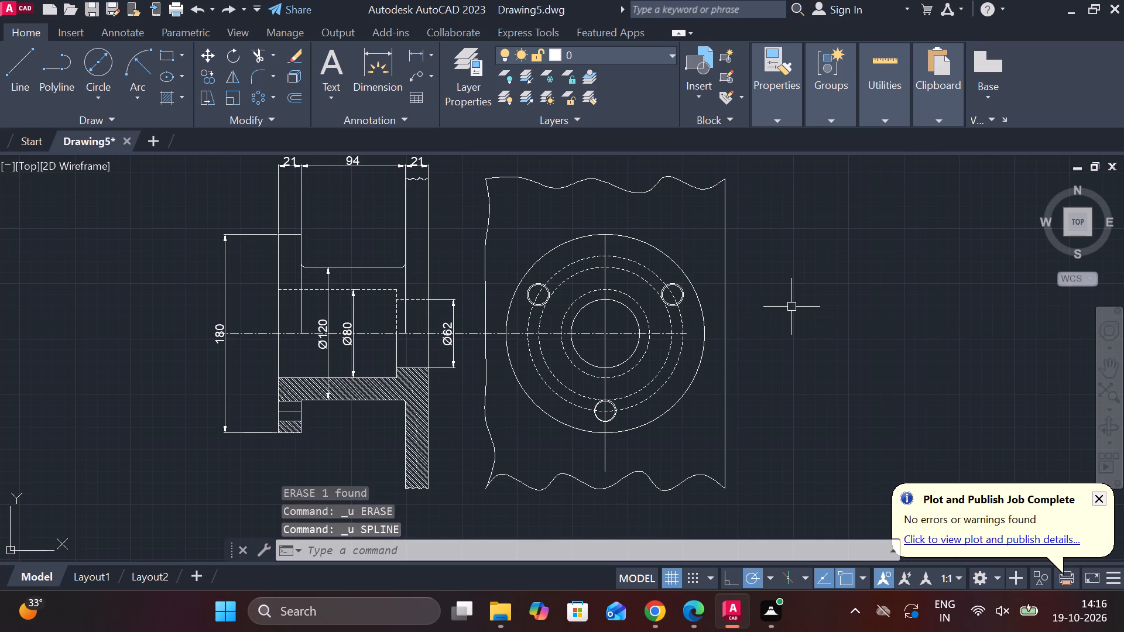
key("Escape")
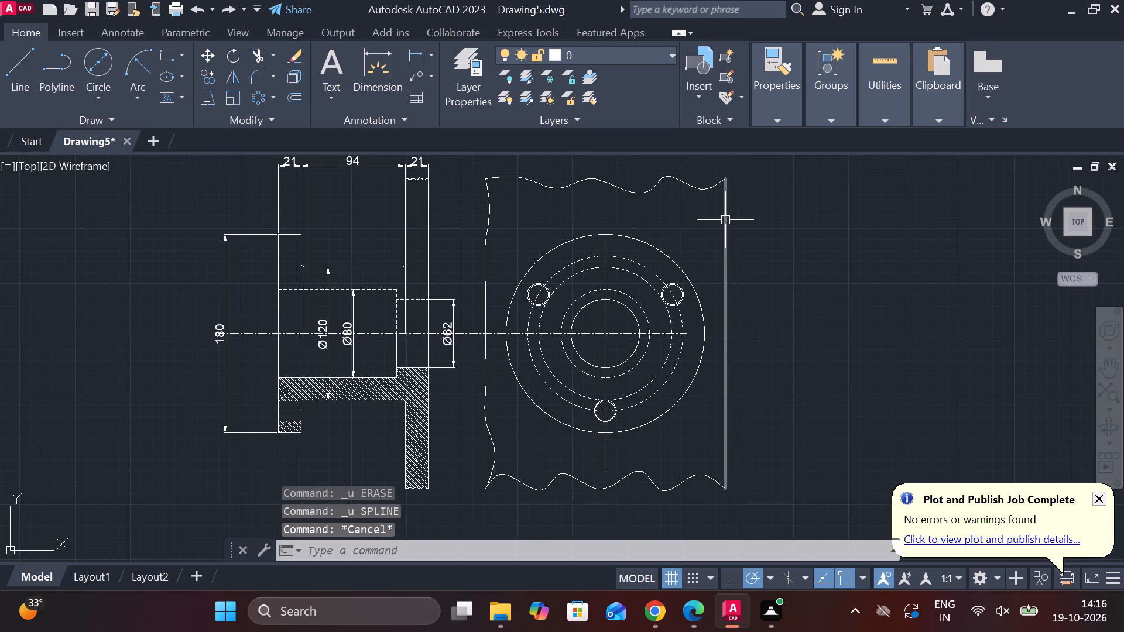
Erase the straight vertical edge line of the front view on the side farthest from the half-section.
left_click(725, 218)
type("E")
key("space")
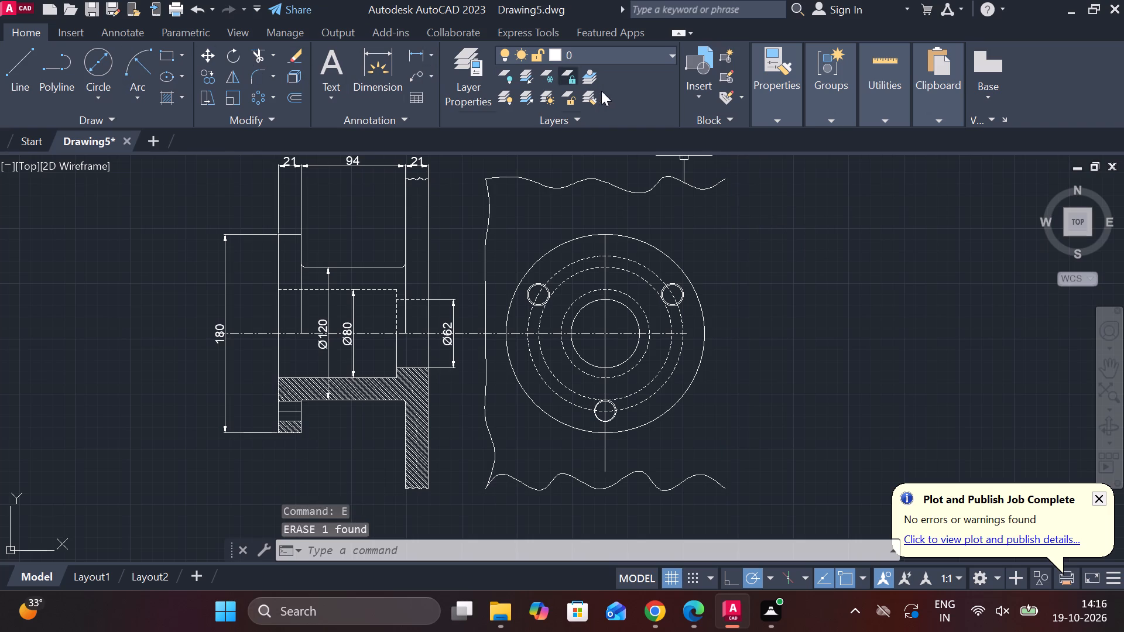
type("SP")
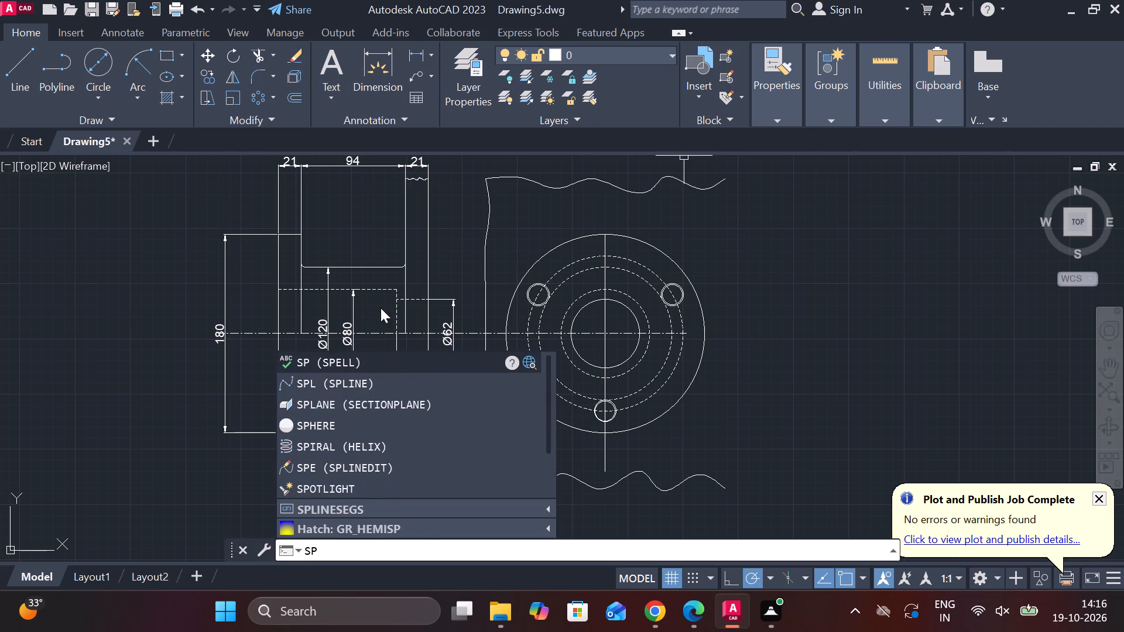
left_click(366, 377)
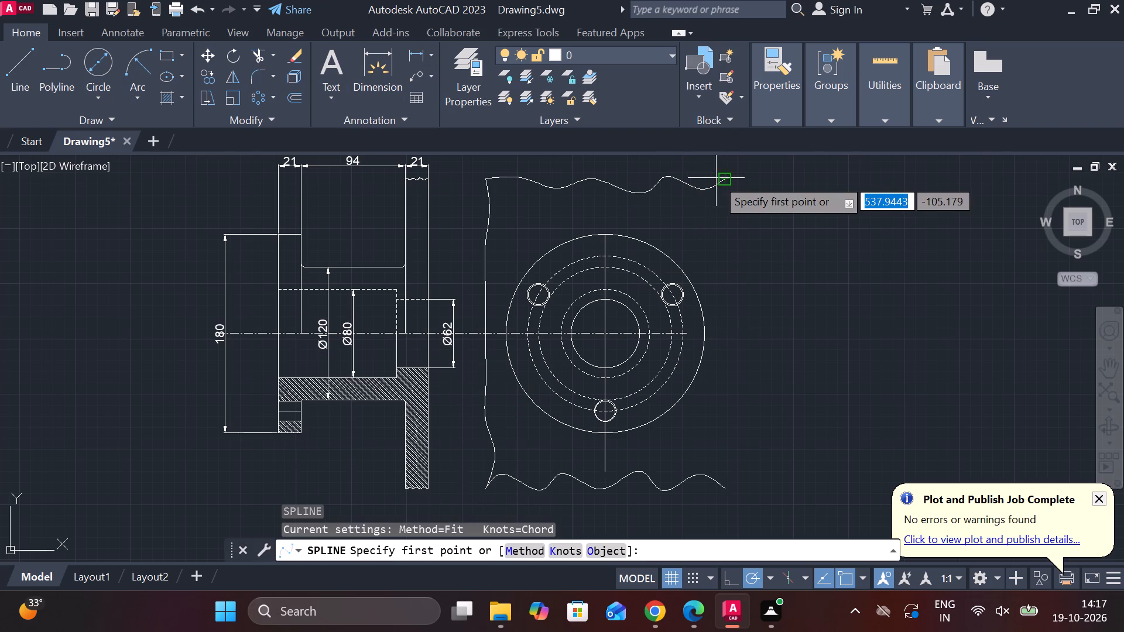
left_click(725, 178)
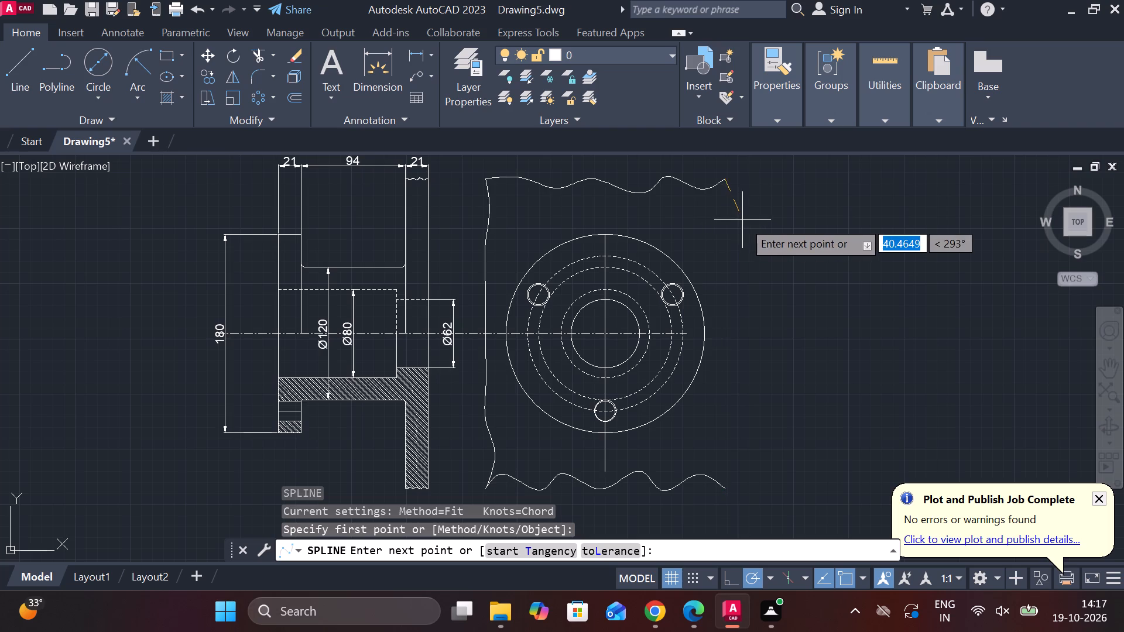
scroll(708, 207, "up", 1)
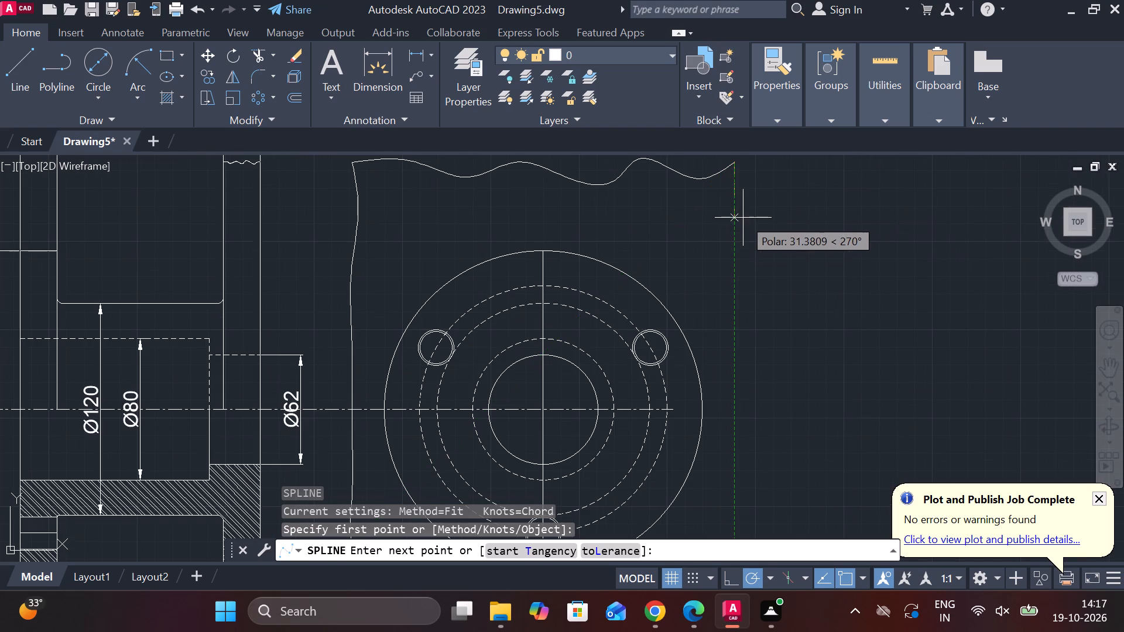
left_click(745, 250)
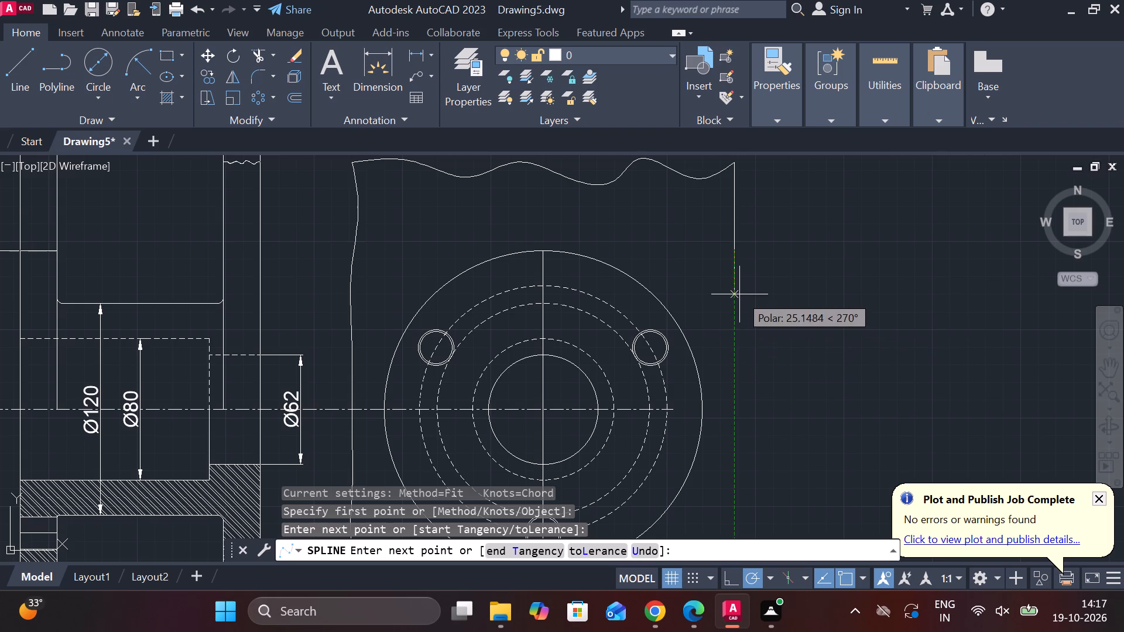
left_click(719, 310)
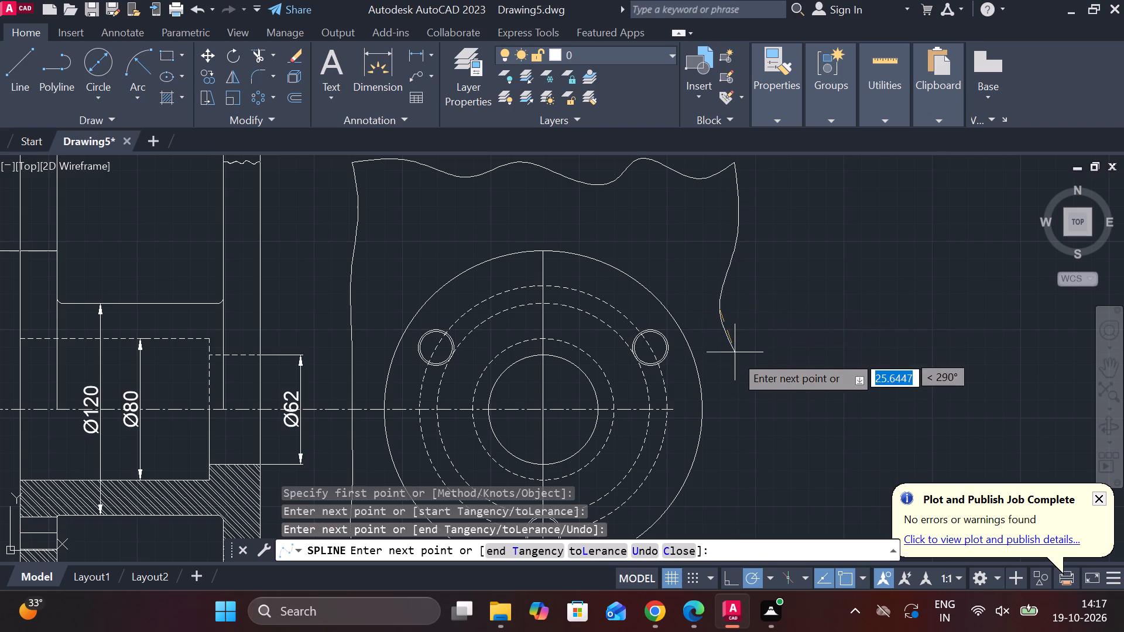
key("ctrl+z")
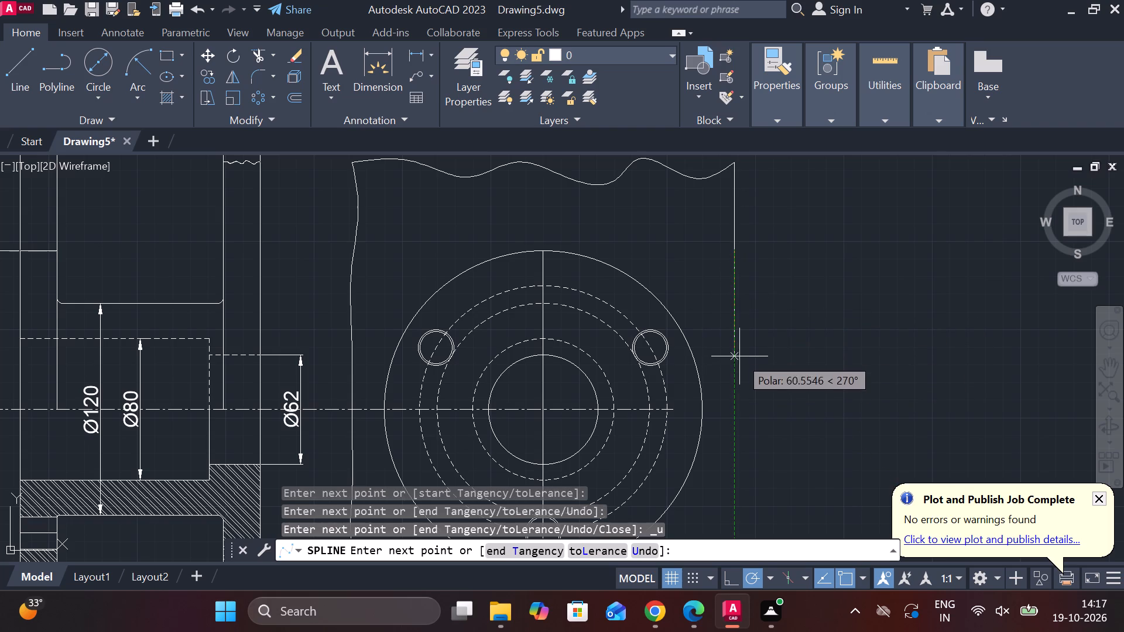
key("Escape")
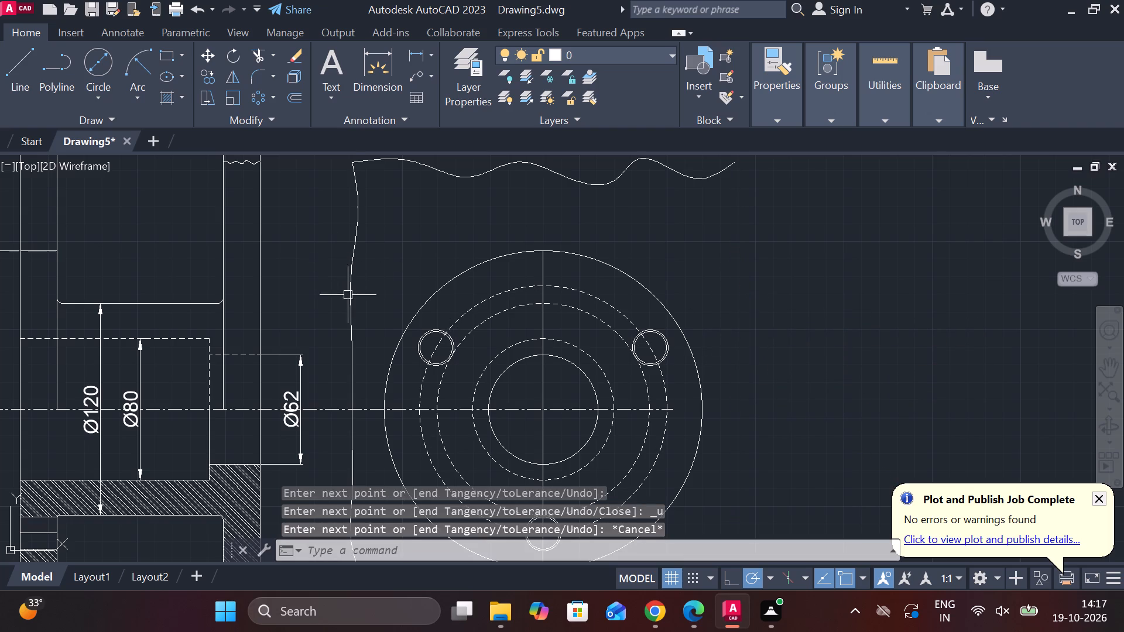
Mirror the front view's vertical spline break line about the flange's vertical centre line, keeping the original.
left_click(352, 297)
type("MI")
key("Return")
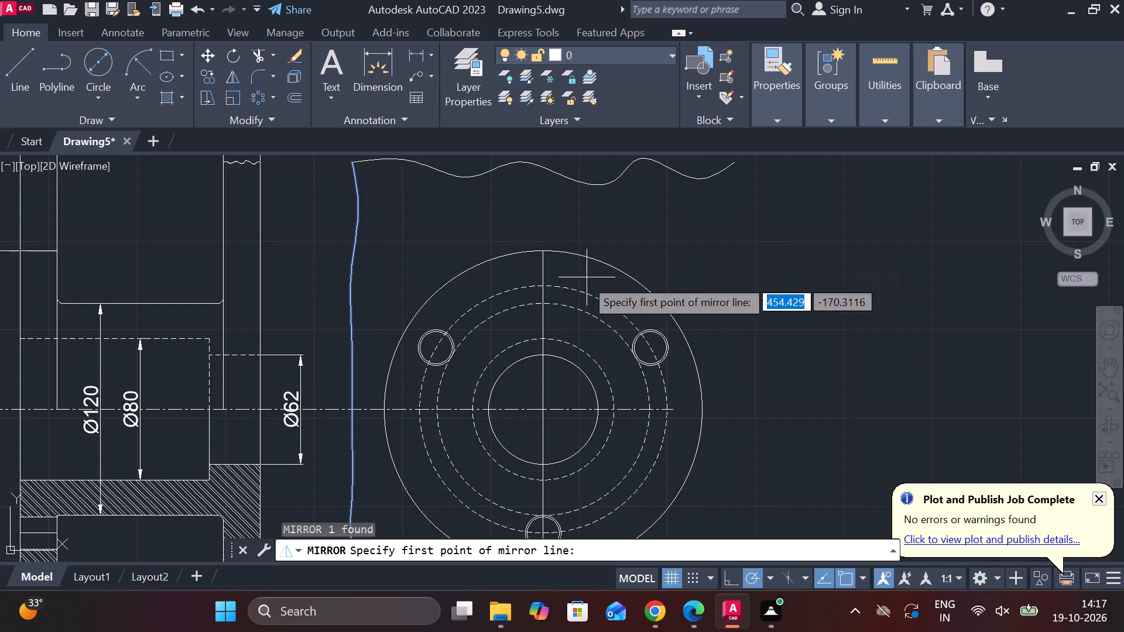
left_click(546, 411)
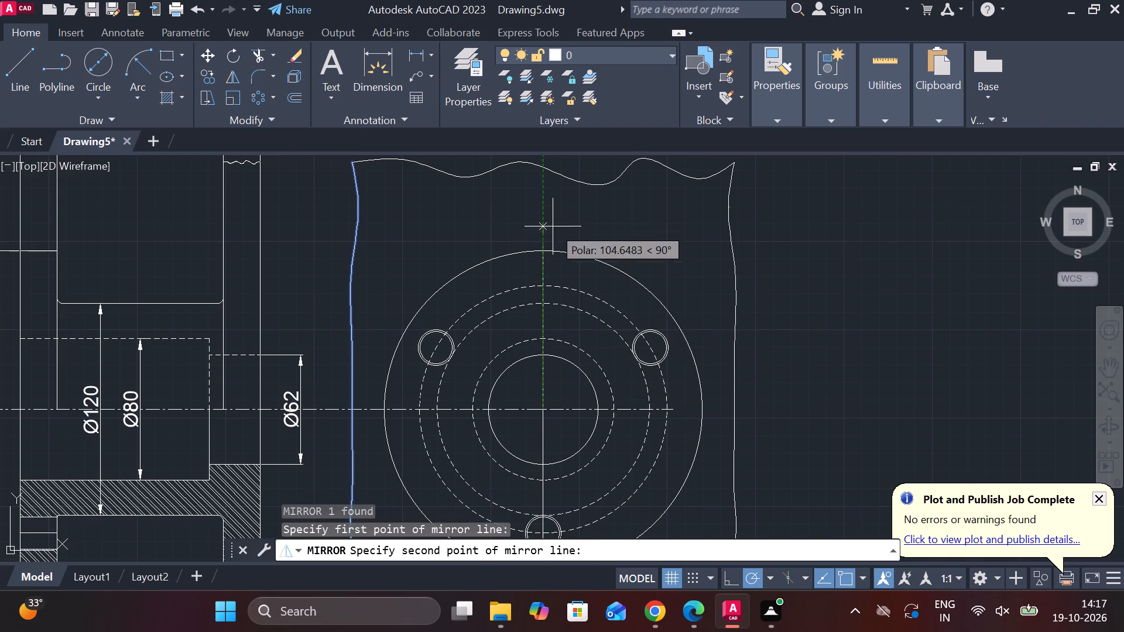
left_click(541, 283)
left_click_drag(577, 349, 542, 283)
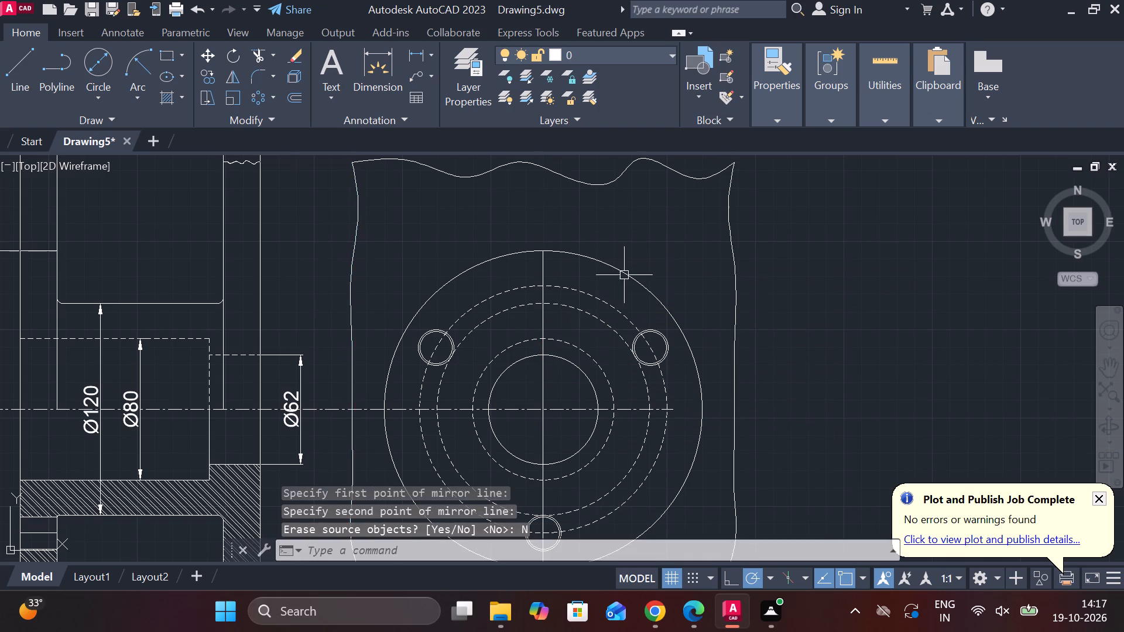
Add a diameter dimension to the inner circle of the front view's lowest bolt hole, with its text diagonally below the flange circle.
scroll(642, 269, "down", 1)
middle_click_drag(693, 288, 756, 224)
scroll(776, 274, "down", 1)
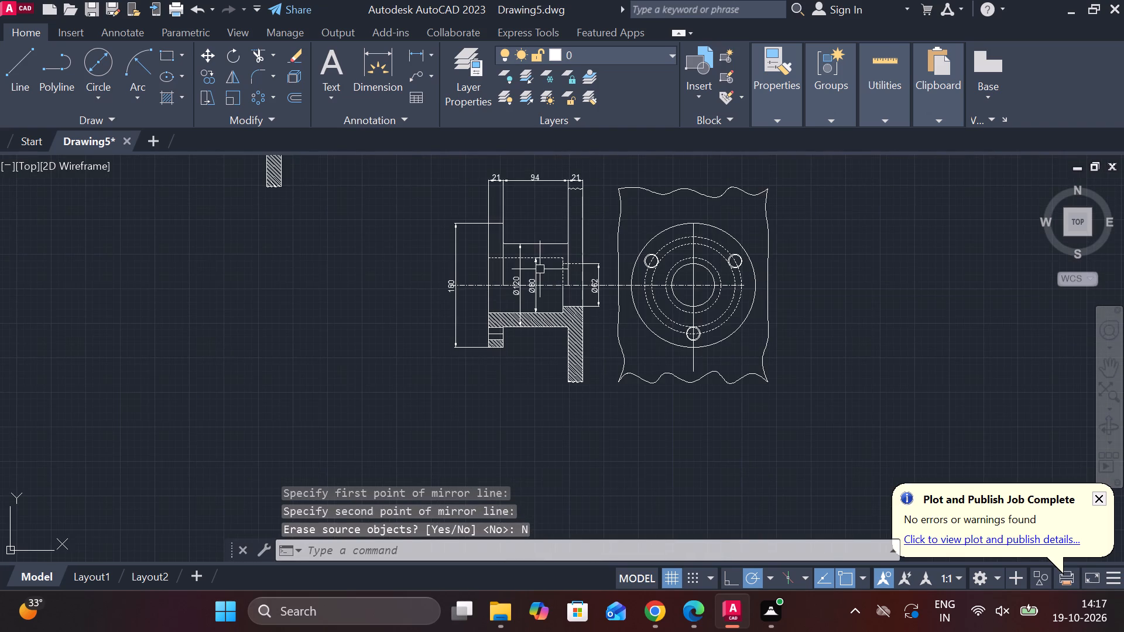
middle_click_drag(539, 269, 594, 360)
middle_click_drag(503, 325, 441, 301)
scroll(779, 336, "up", 1)
middle_click_drag(779, 336, 775, 336)
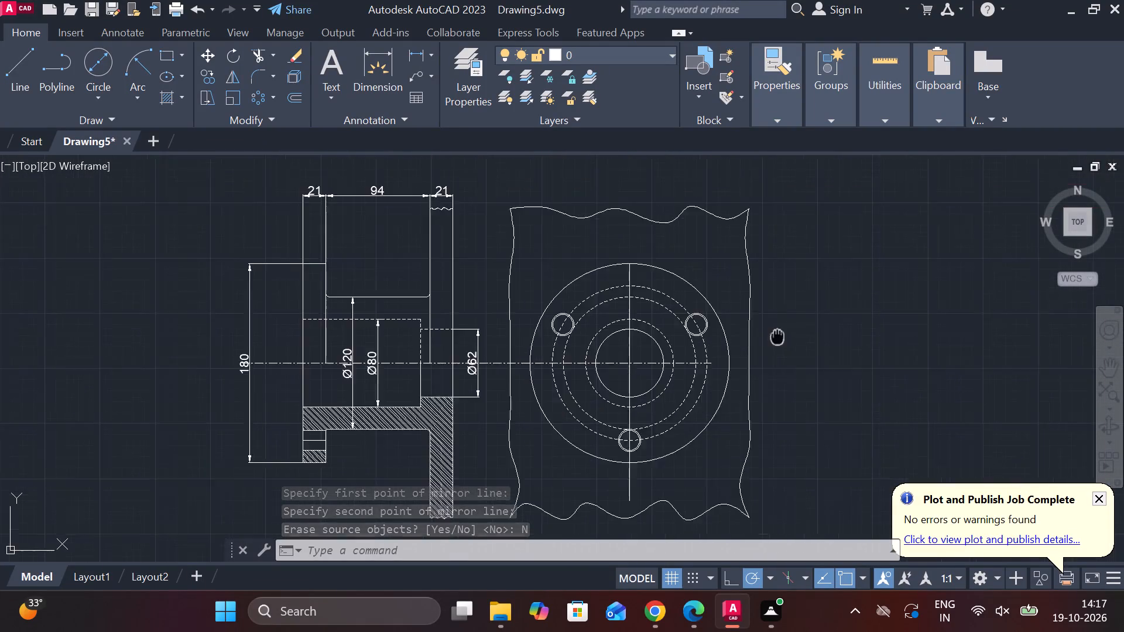
middle_click_drag(775, 336, 657, 339)
left_click(427, 47)
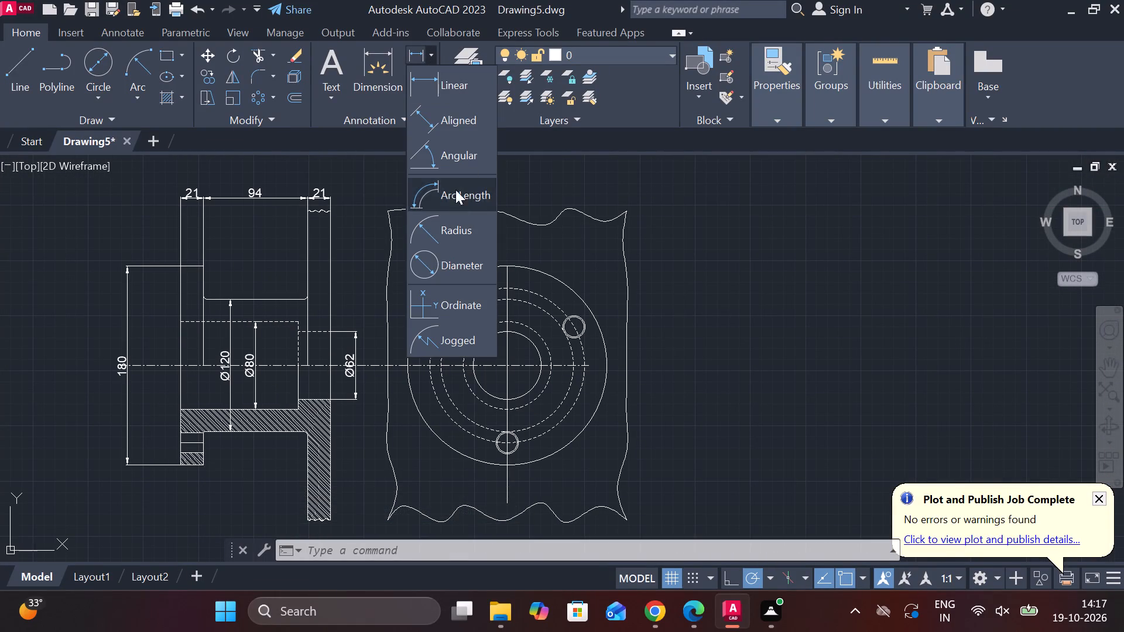
left_click(451, 269)
scroll(569, 304, "up", 1)
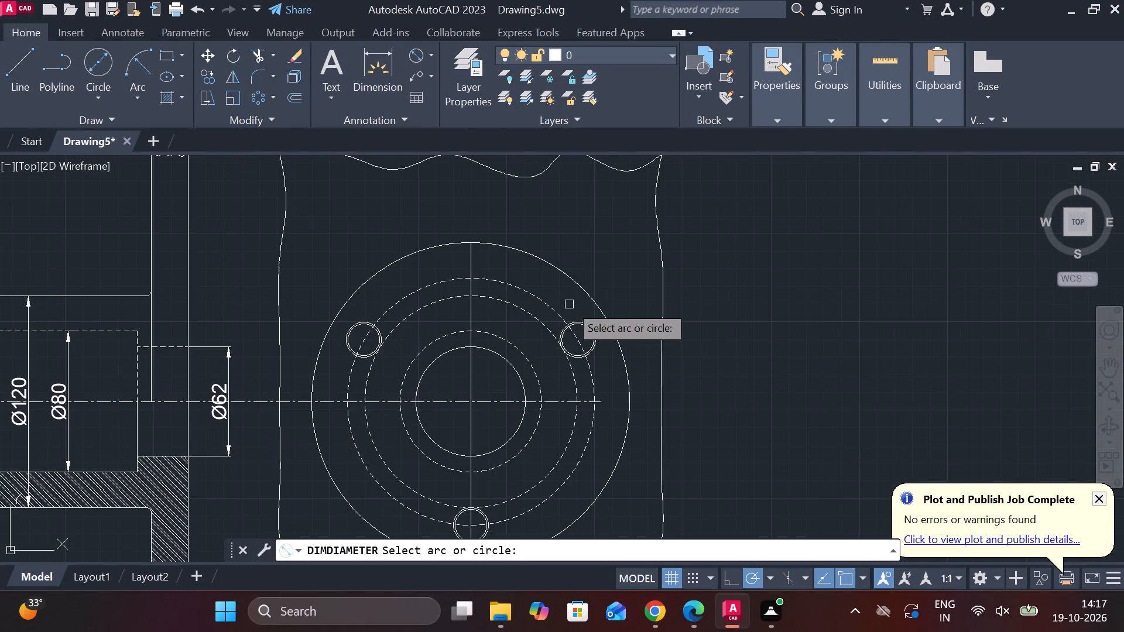
middle_click_drag(569, 301, 488, 294)
middle_click_drag(527, 425, 522, 308)
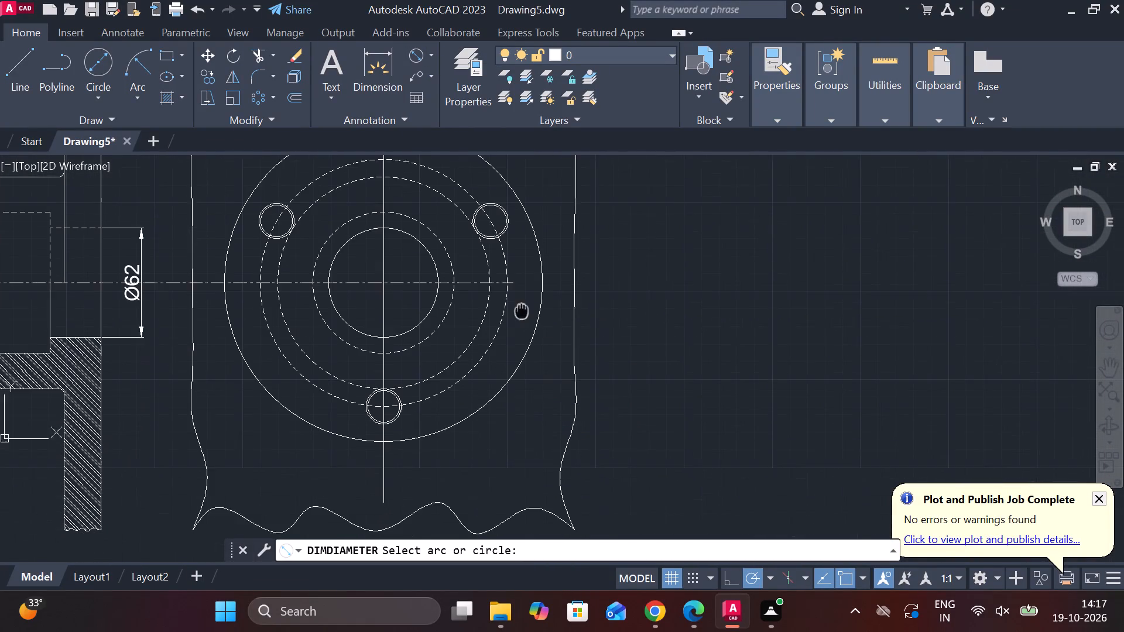
left_click(402, 415)
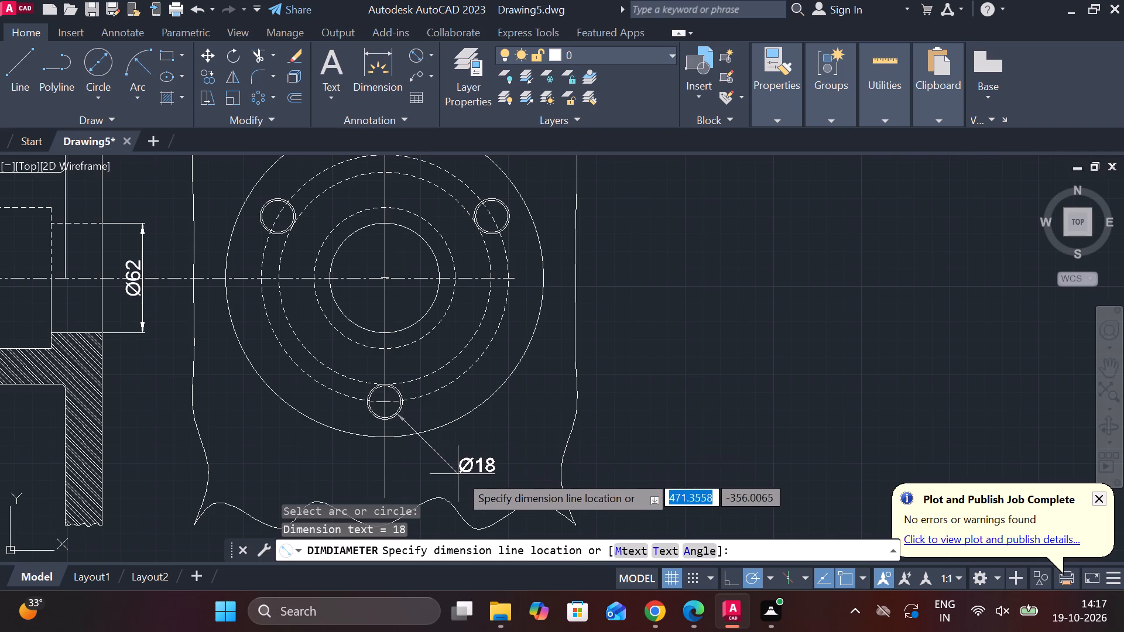
left_click(461, 475)
Edit the diameter dimension text of the front view's lowest bolt hole to read 3*Ø18.
scroll(481, 475, "up", 1)
double_click(460, 458)
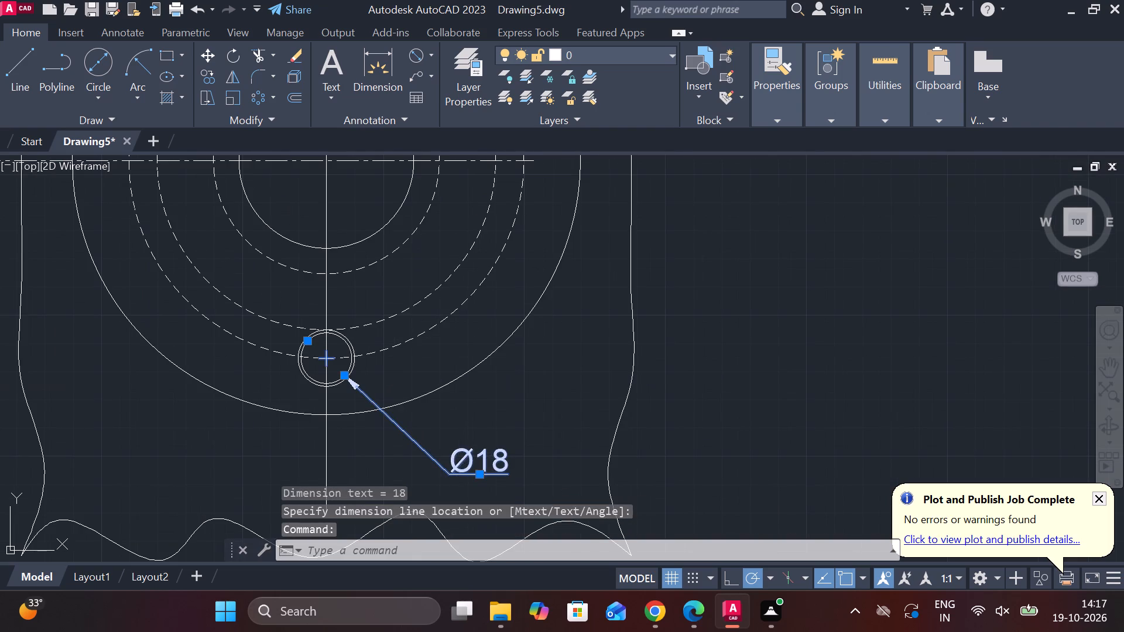
key("m")
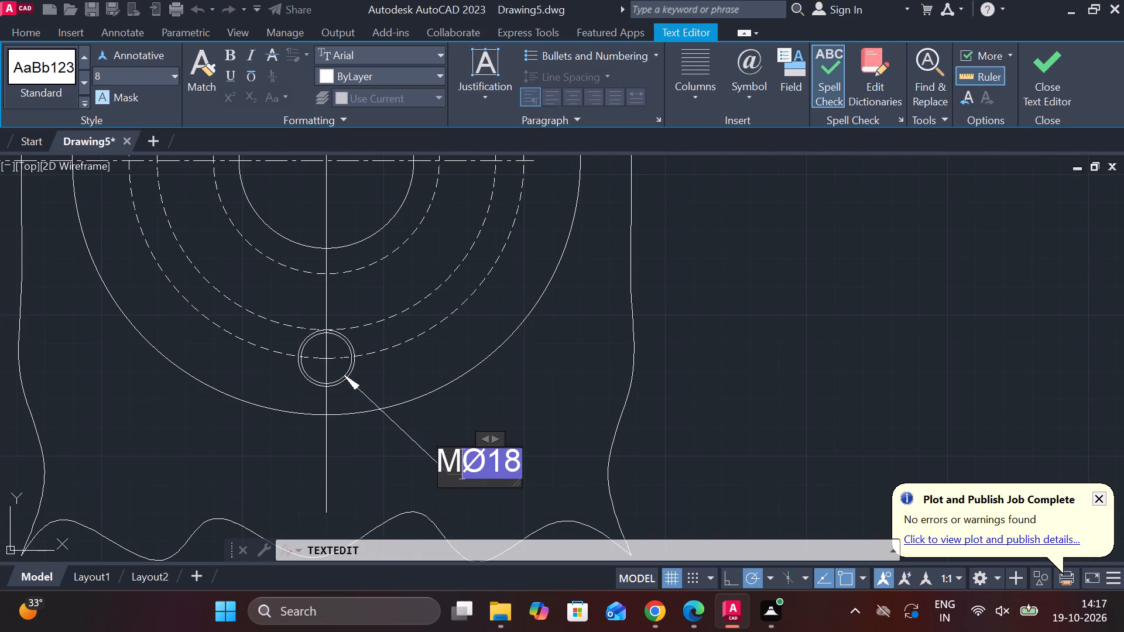
key("BackSpace")
key("3")
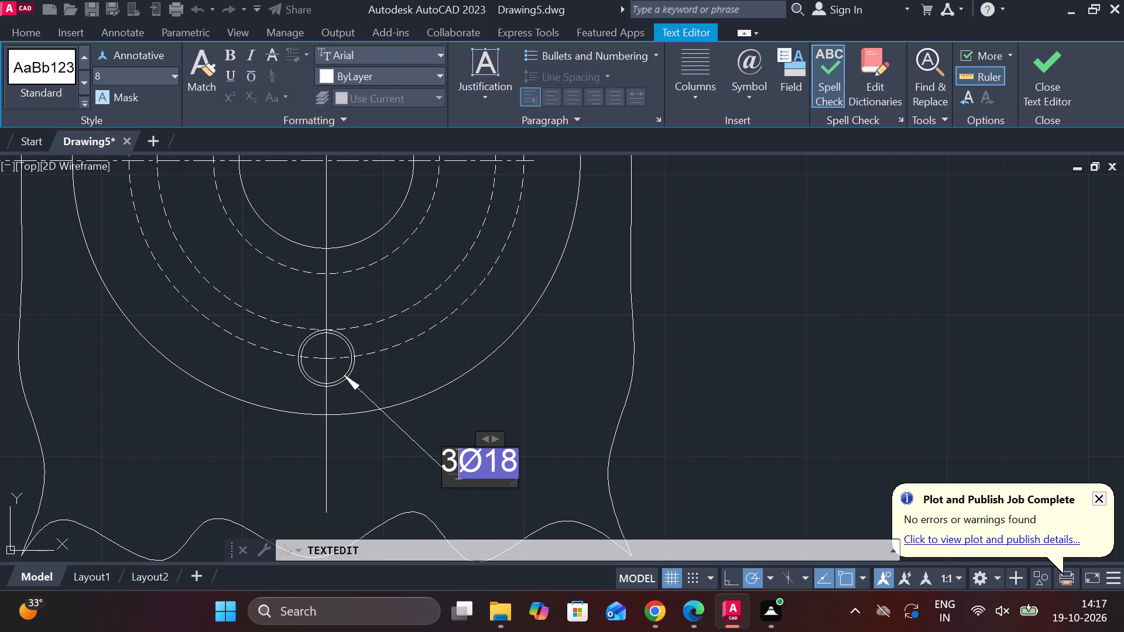
key("shift+asterisk")
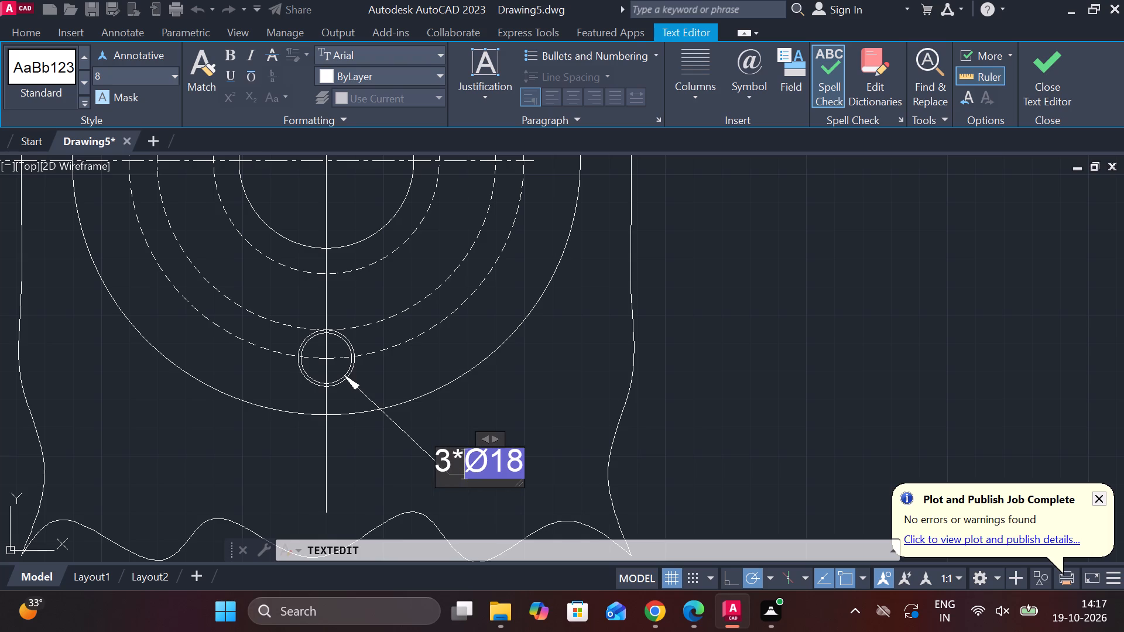
left_click(1051, 105)
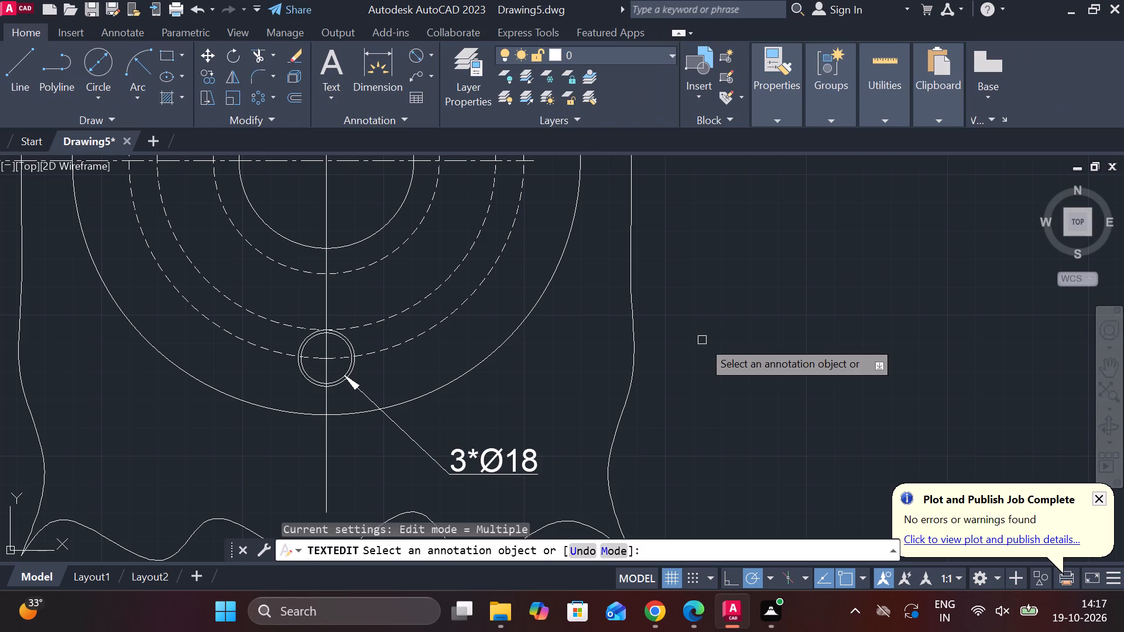
Add a diameter dimension to the front view's dashed bolt pitch circle, with its text above the upper wavy break line.
scroll(702, 340, "down", 1)
middle_click_drag(702, 340, 653, 453)
middle_click_drag(679, 376, 638, 498)
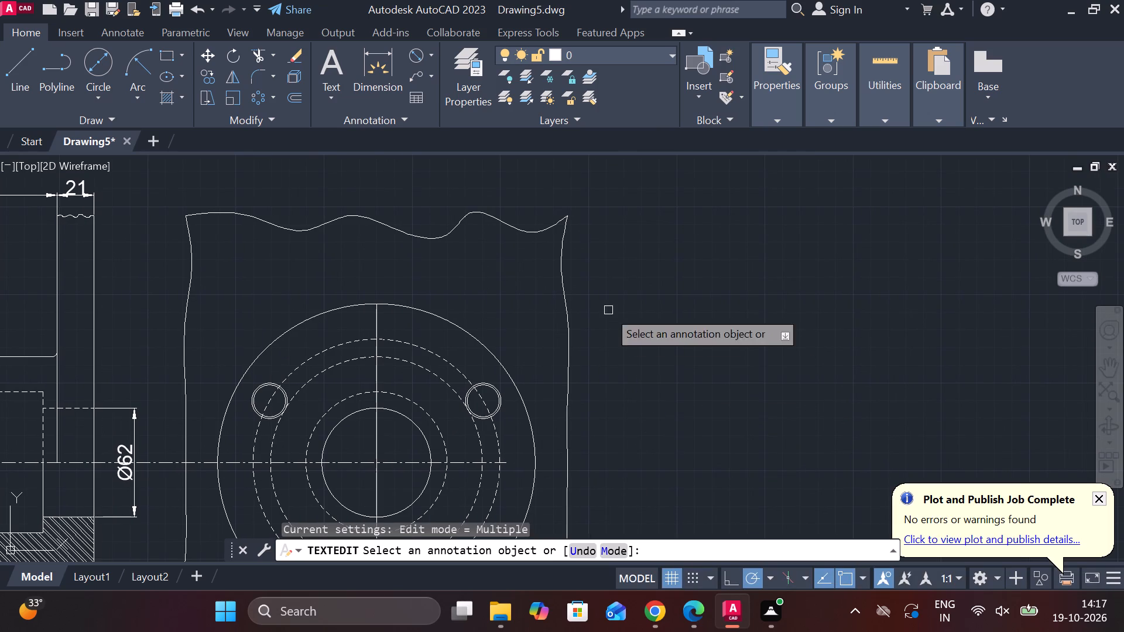
left_click(449, 365)
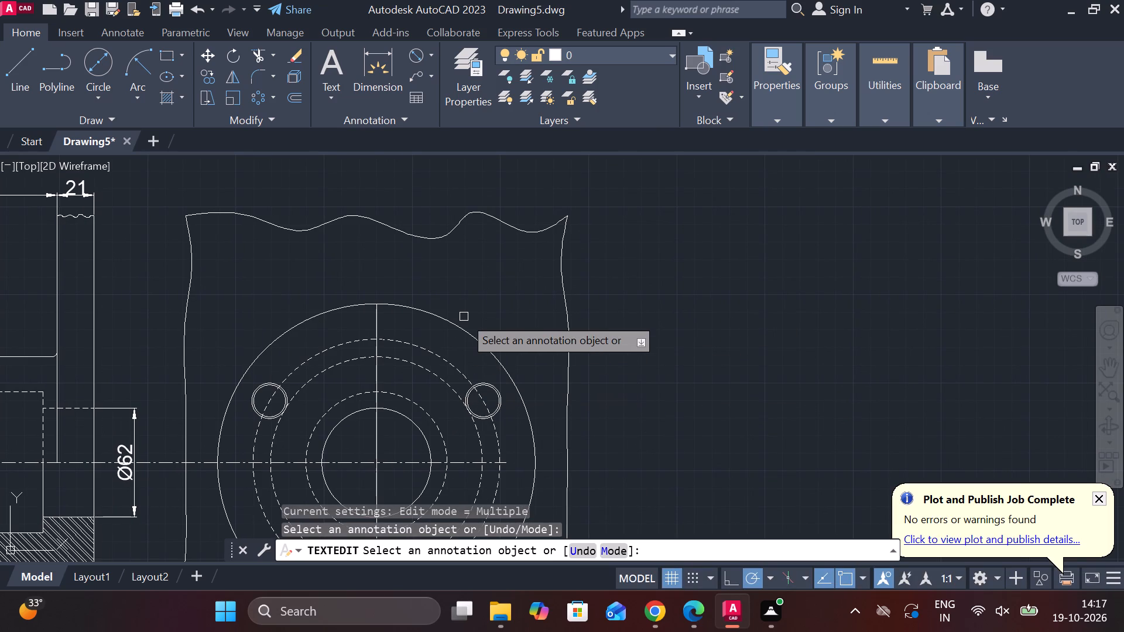
key("Escape")
left_click(421, 56)
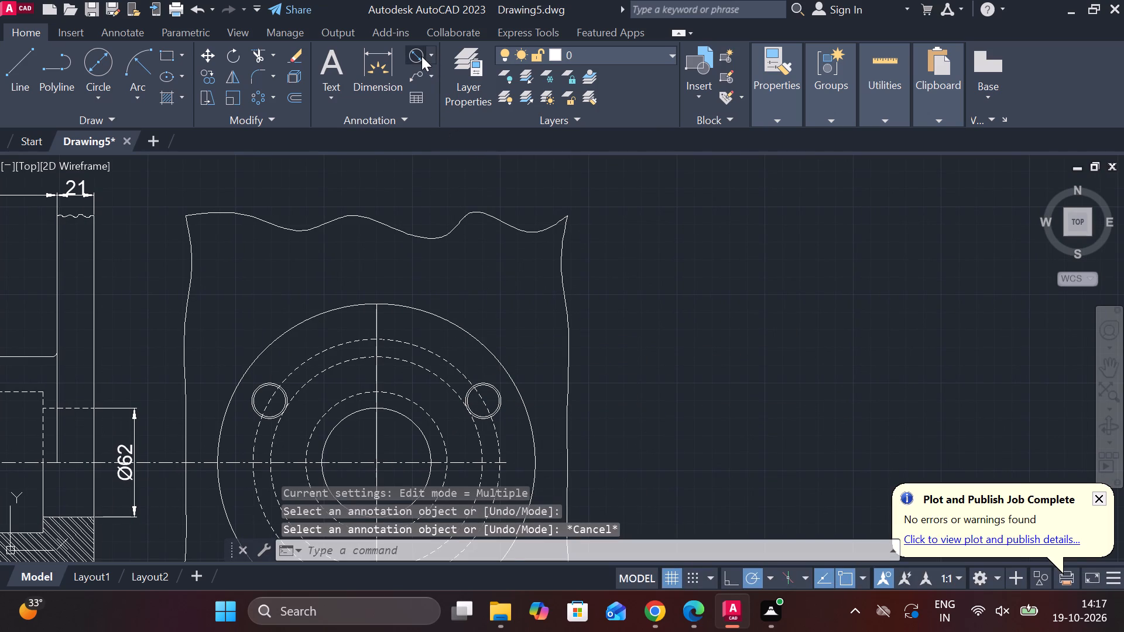
left_click(435, 353)
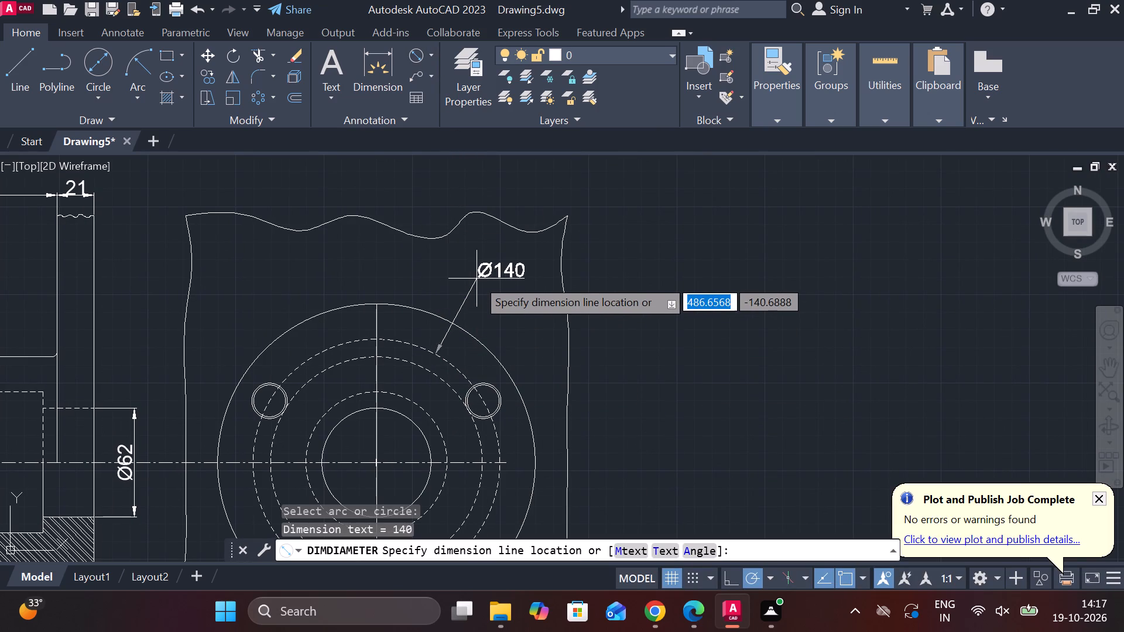
left_click(526, 187)
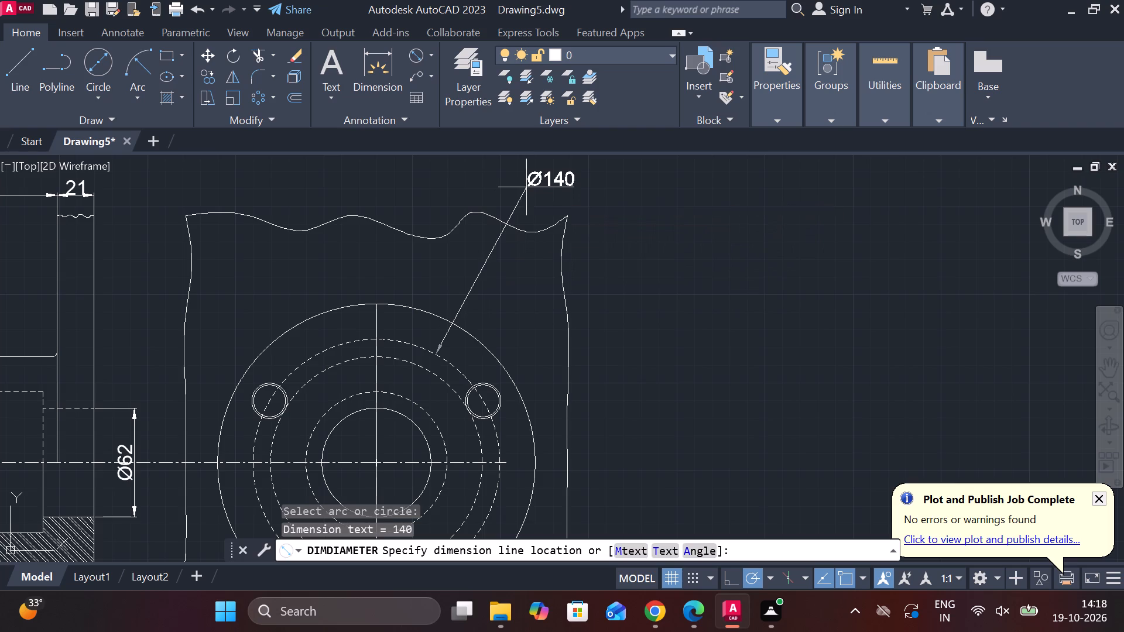
Prefix the pitch circle's diameter dimension text with PCD so it reads PCD Ø140.
scroll(534, 181, "up", 2)
double_click(534, 181)
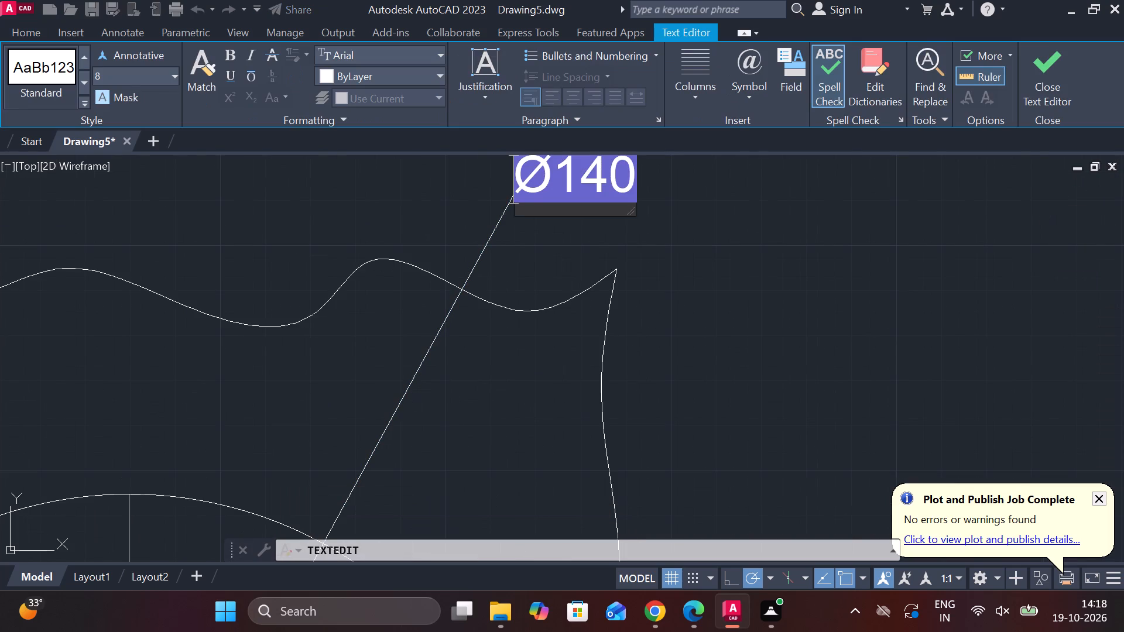
type("PC")
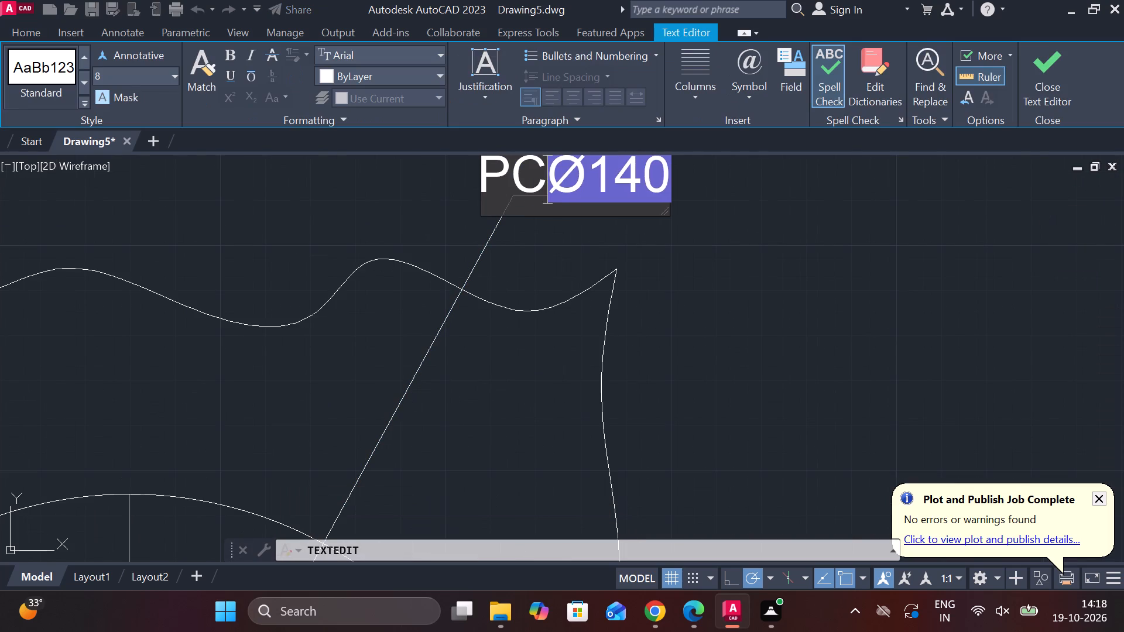
key("d")
key("space")
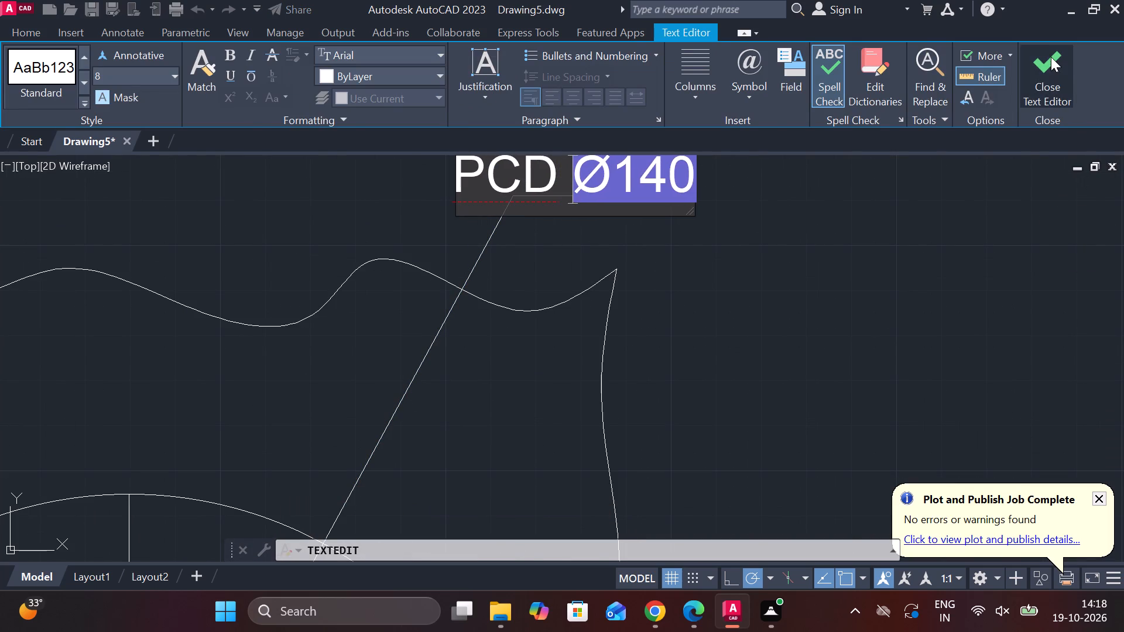
left_click(1051, 57)
scroll(716, 334, "down", 2)
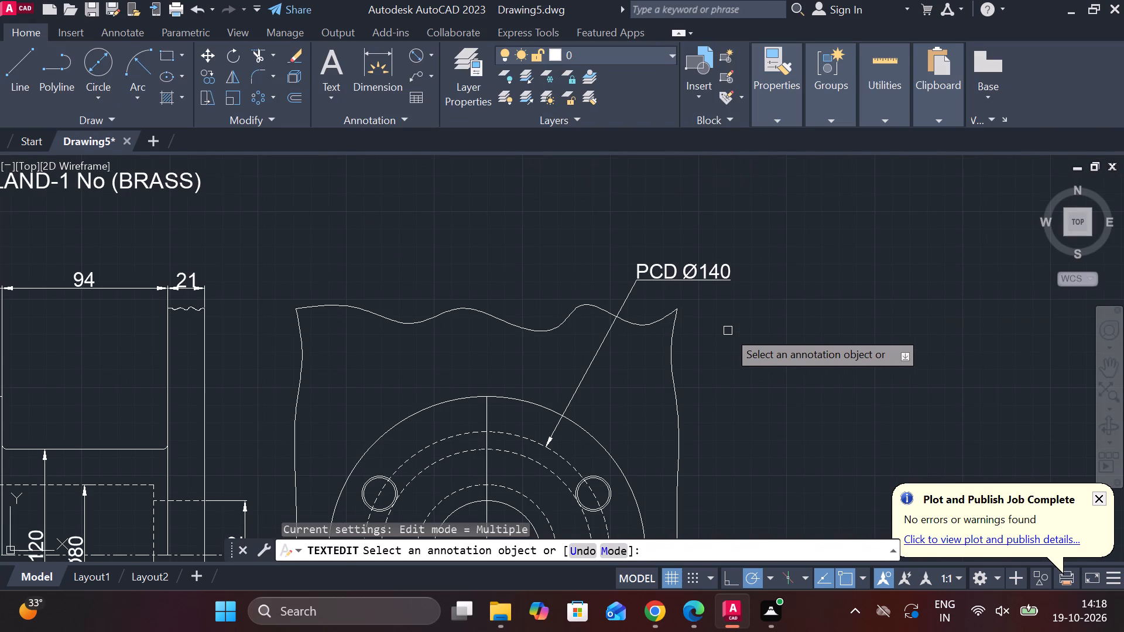
Look over the dimensioned half-section and front view together with the brass gland drawing above them.
middle_click(728, 331)
scroll(728, 331, "down", 1)
middle_click_drag(735, 341, 753, 256)
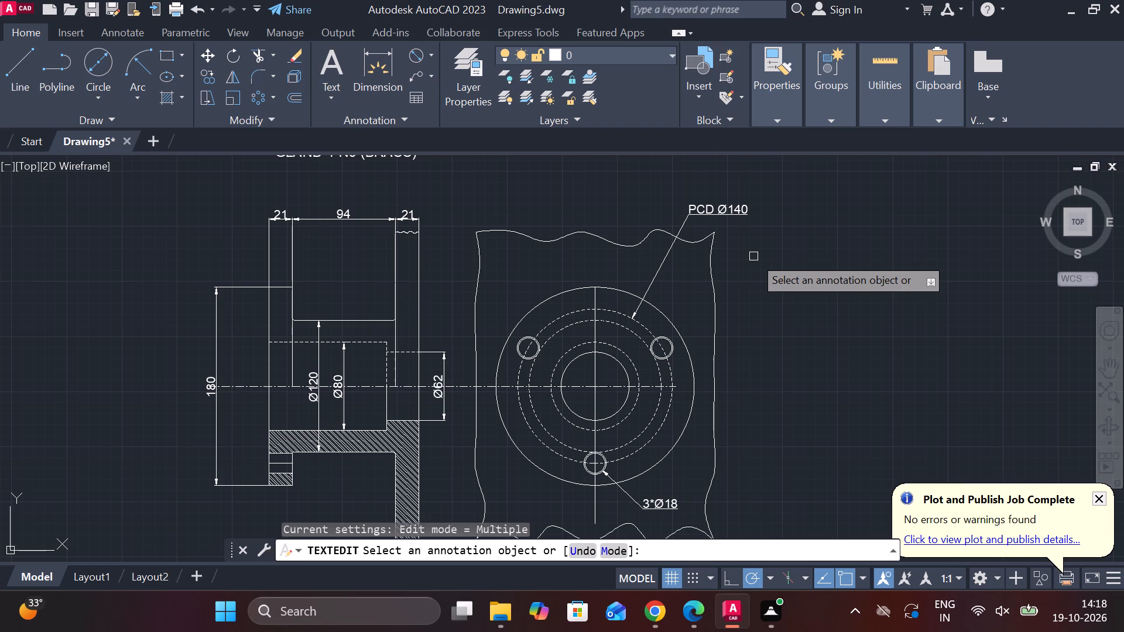
scroll(755, 263, "down", 2)
middle_click(755, 266)
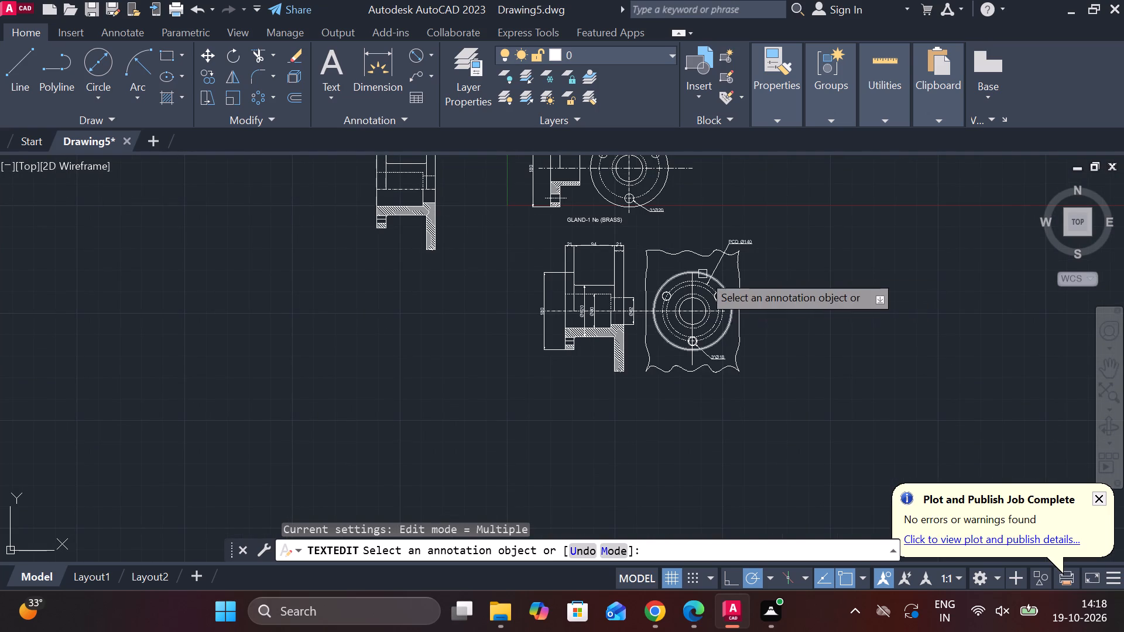
scroll(660, 336, "up", 1)
scroll(700, 347, "down", 1)
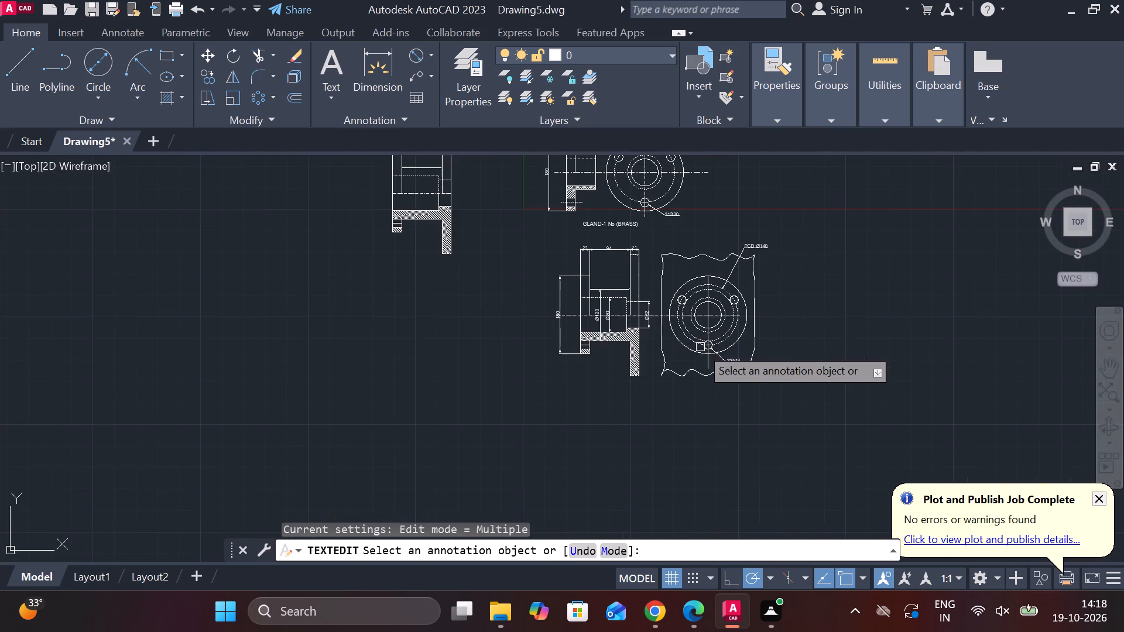
middle_click_drag(695, 386, 672, 472)
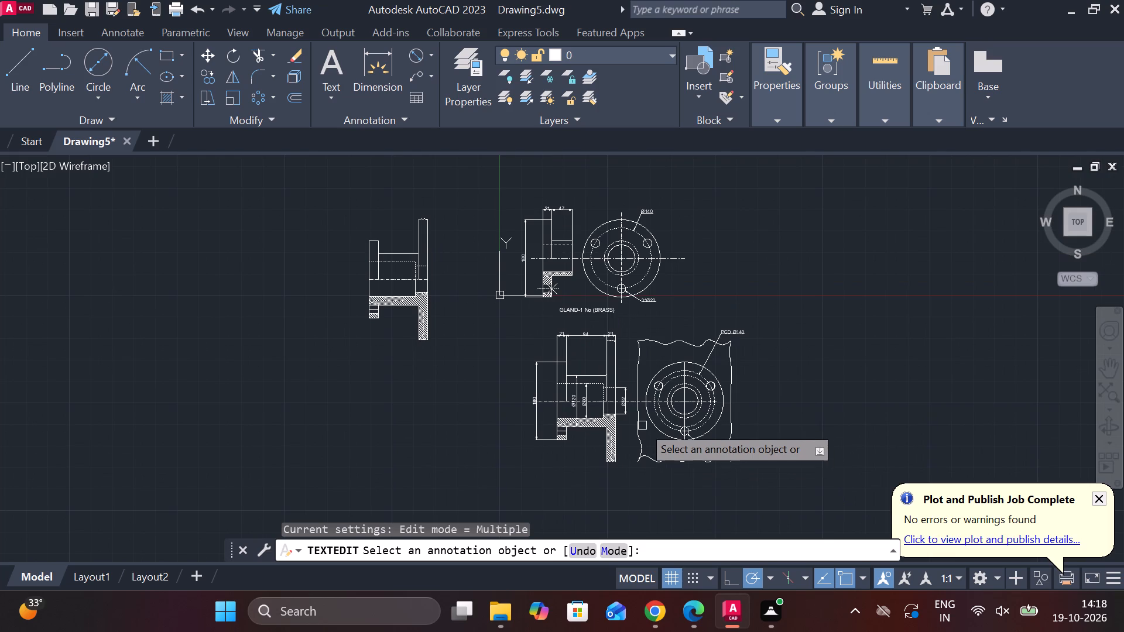
middle_click_drag(584, 457, 580, 457)
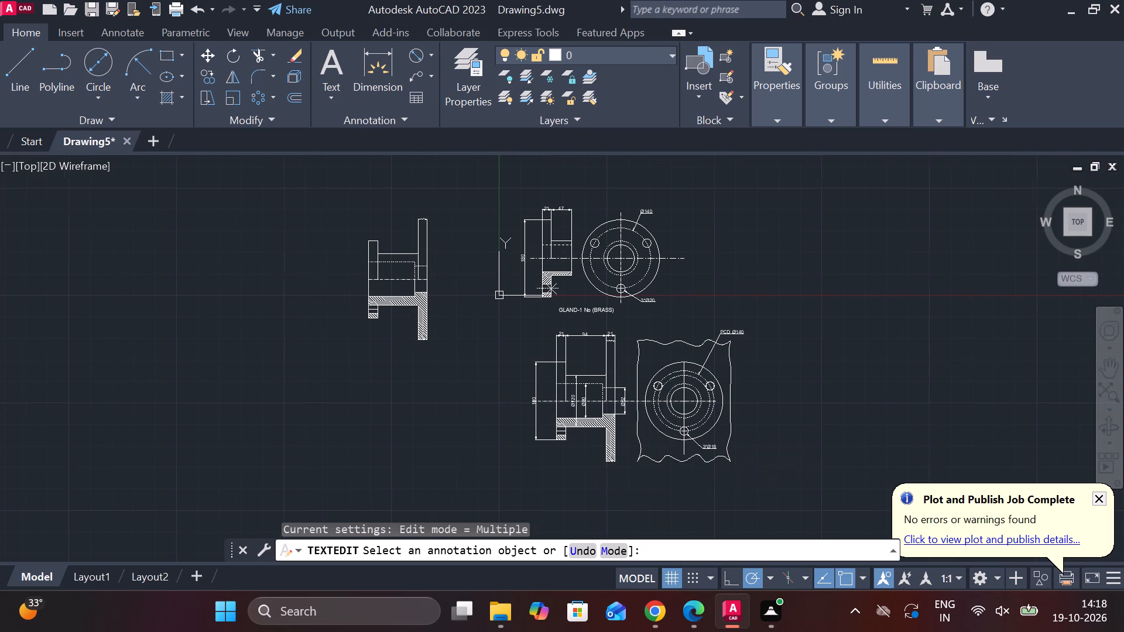
middle_click_drag(580, 457, 567, 457)
key("Escape")
Set the text height of the GLAND-1 No (BRASS) title to 12 and widen its frame to fit one line.
scroll(578, 292, "up", 1)
double_click(567, 320)
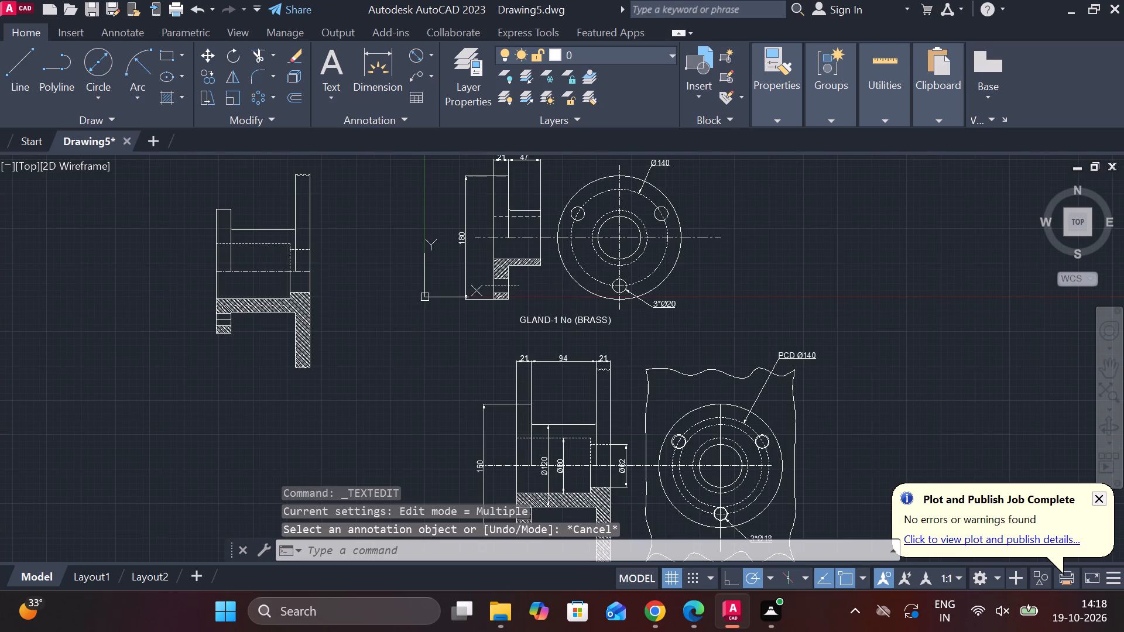
scroll(563, 320, "up", 2)
scroll(657, 324, "up", 1)
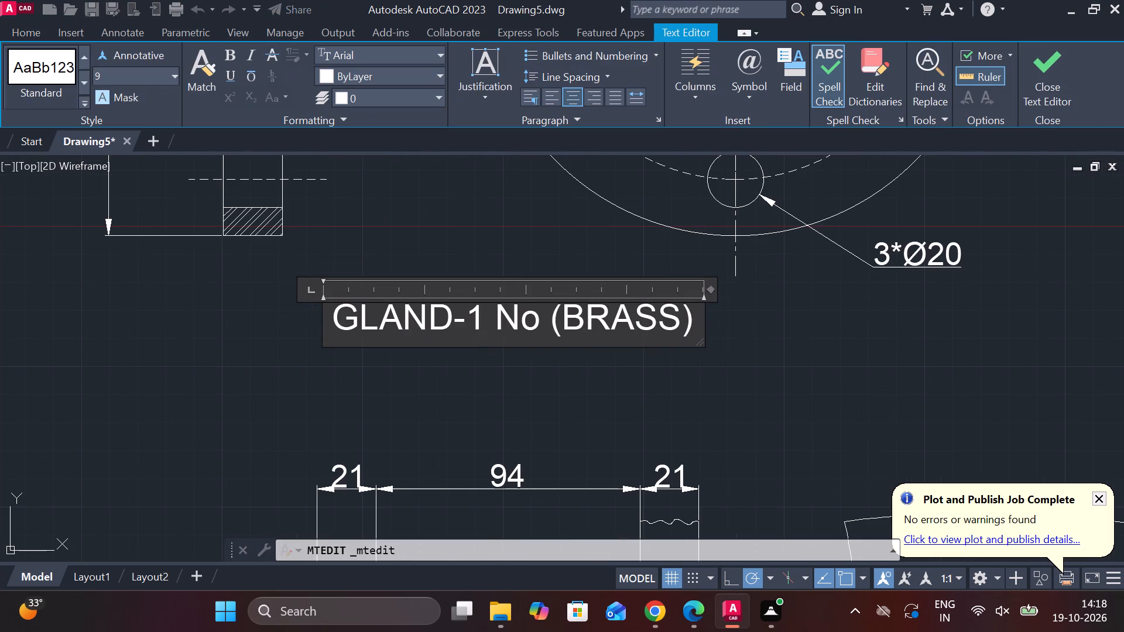
left_click_drag(690, 320, 336, 320)
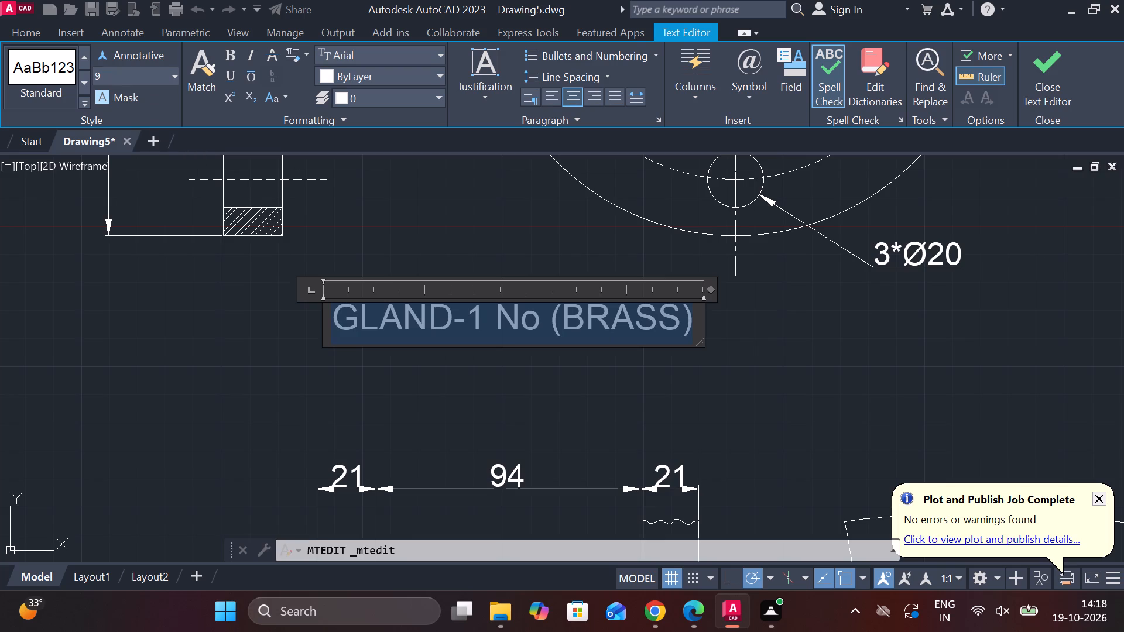
left_click(172, 74)
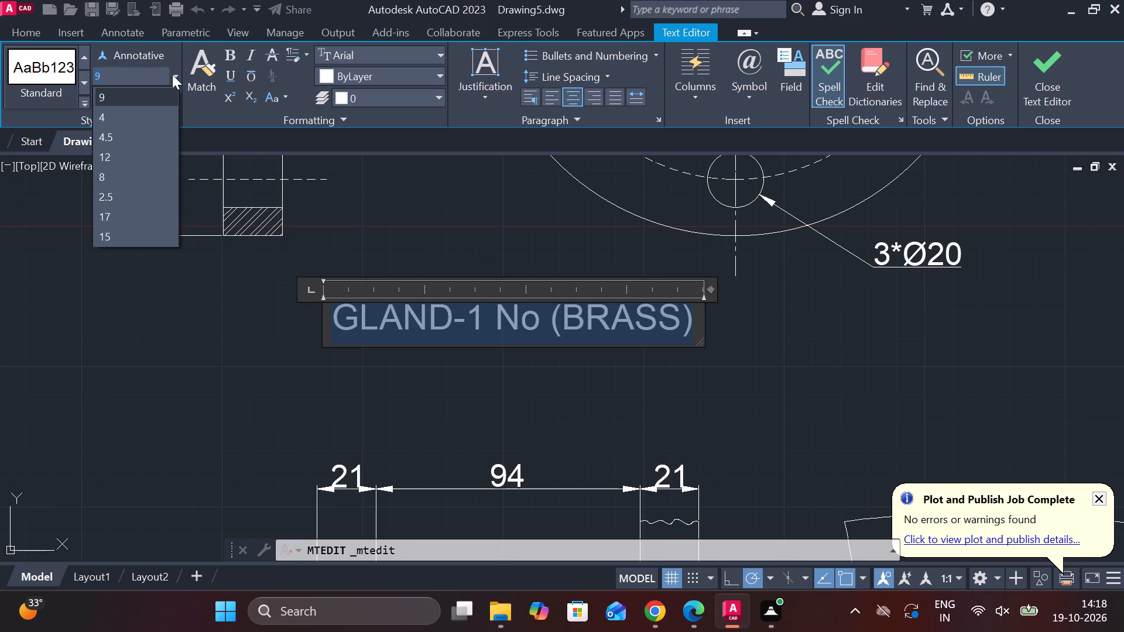
left_click(131, 156)
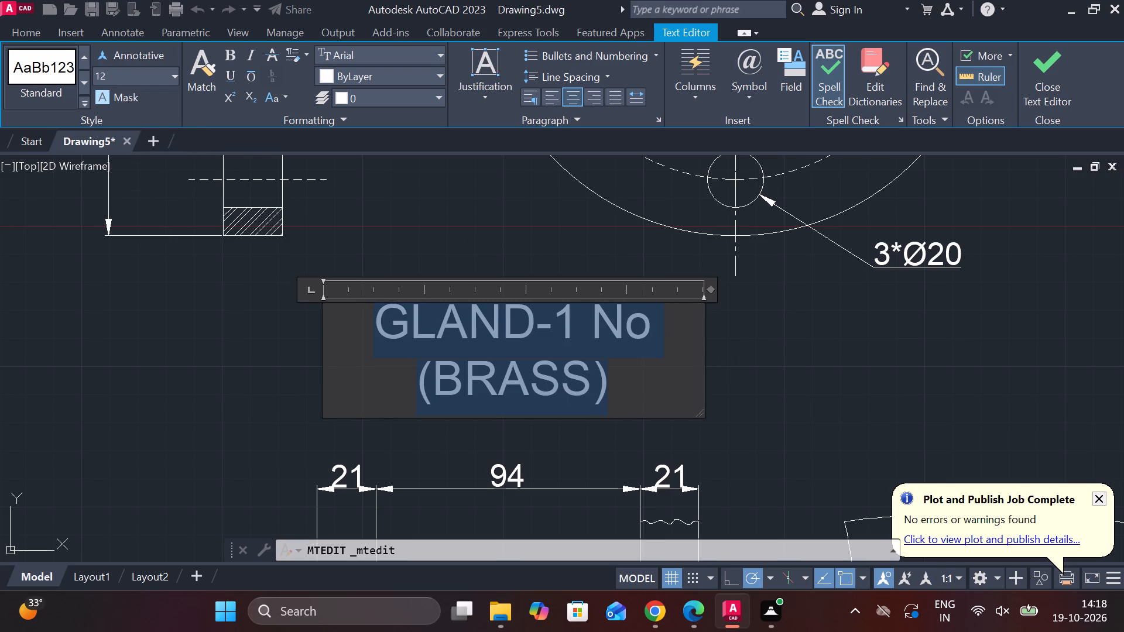
left_click_drag(702, 341, 831, 339)
left_click(1053, 82)
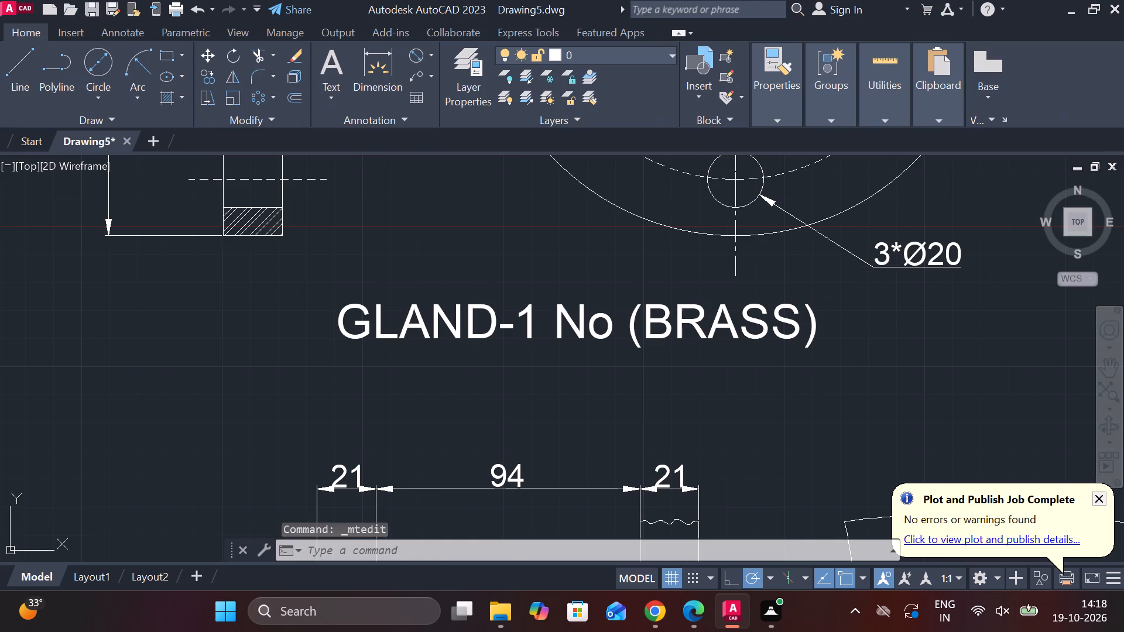
Copy the GLAND-1 No (BRASS) title to below the lower half-section and front view, roughly centred between them.
left_click(827, 371)
left_click(343, 301)
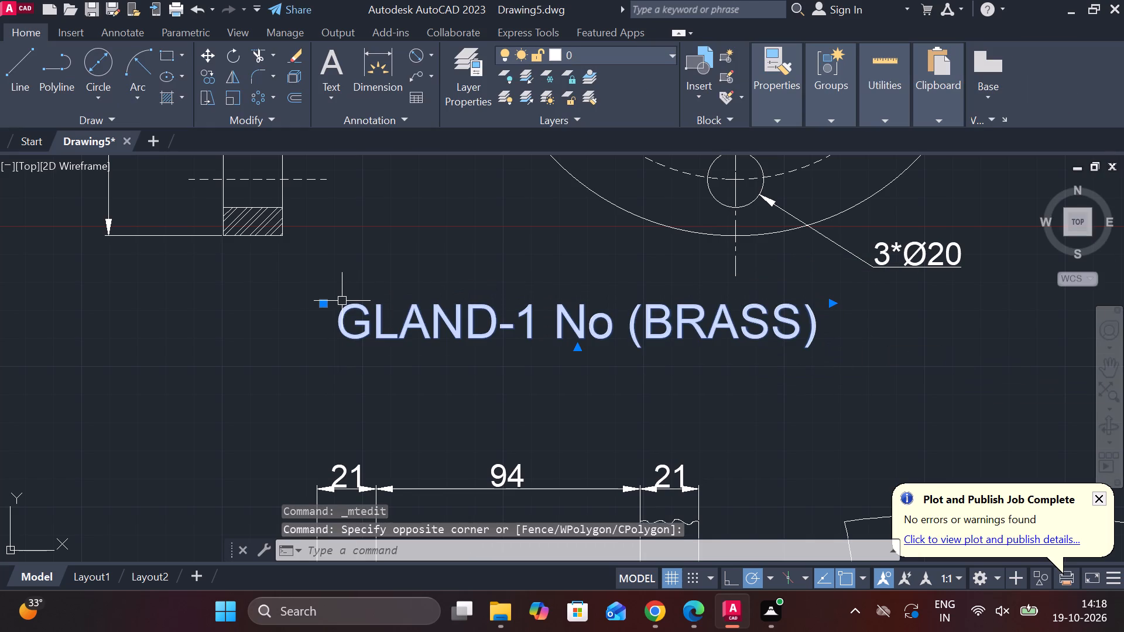
type("CO")
key("Return")
left_click(447, 365)
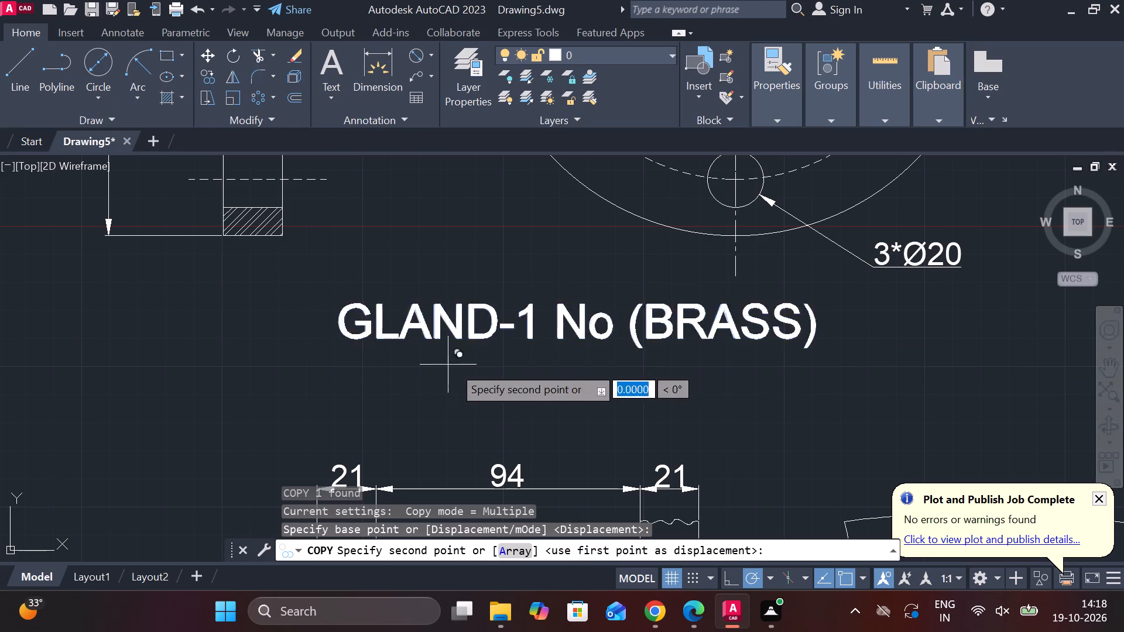
scroll(518, 392, "down", 1)
middle_click_drag(286, 365, 139, 328)
scroll(313, 382, "down", 2)
middle_click_drag(379, 442, 367, 294)
middle_click_drag(427, 352, 421, 245)
scroll(383, 417, "up", 1)
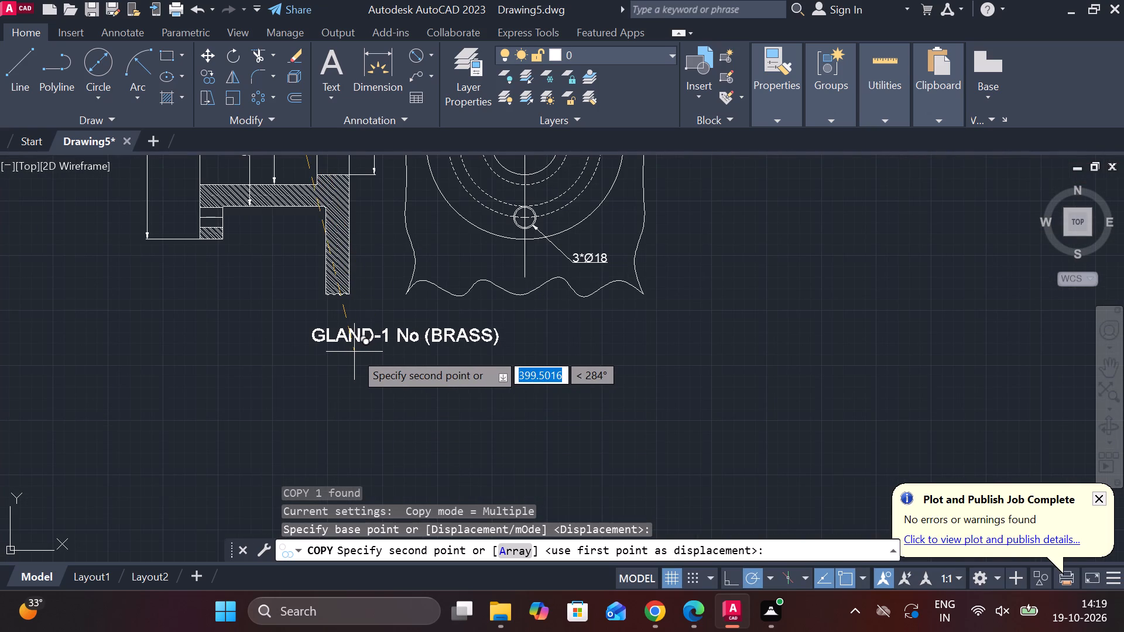
left_click(354, 352)
key("Escape")
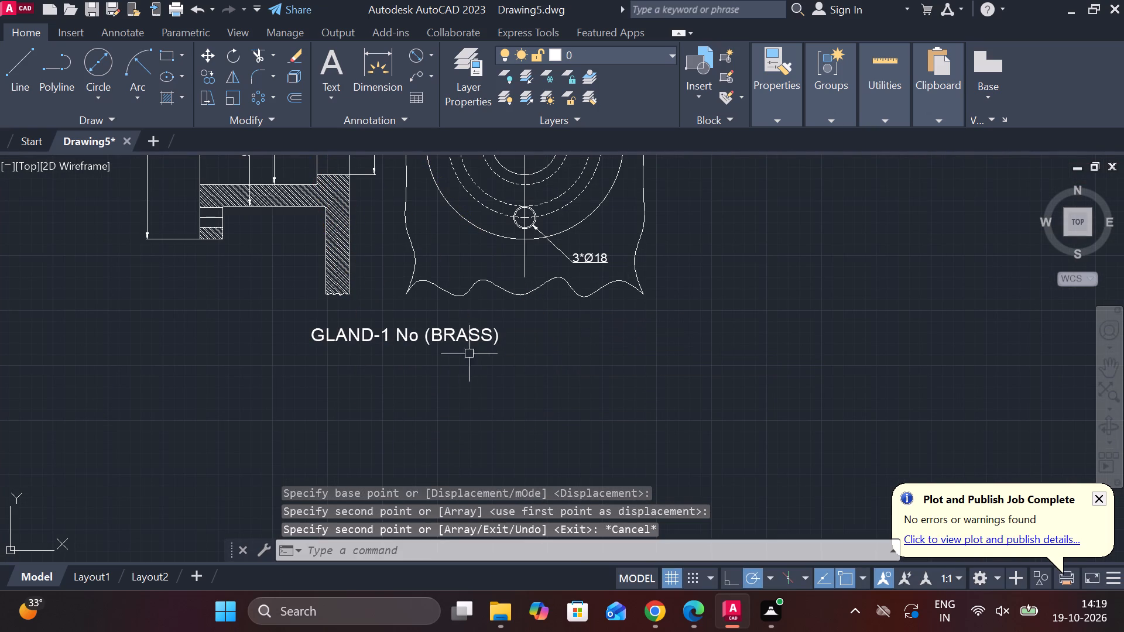
Replace GLAND with BODY in the copied title below the stuffing-box body views.
left_click(448, 332)
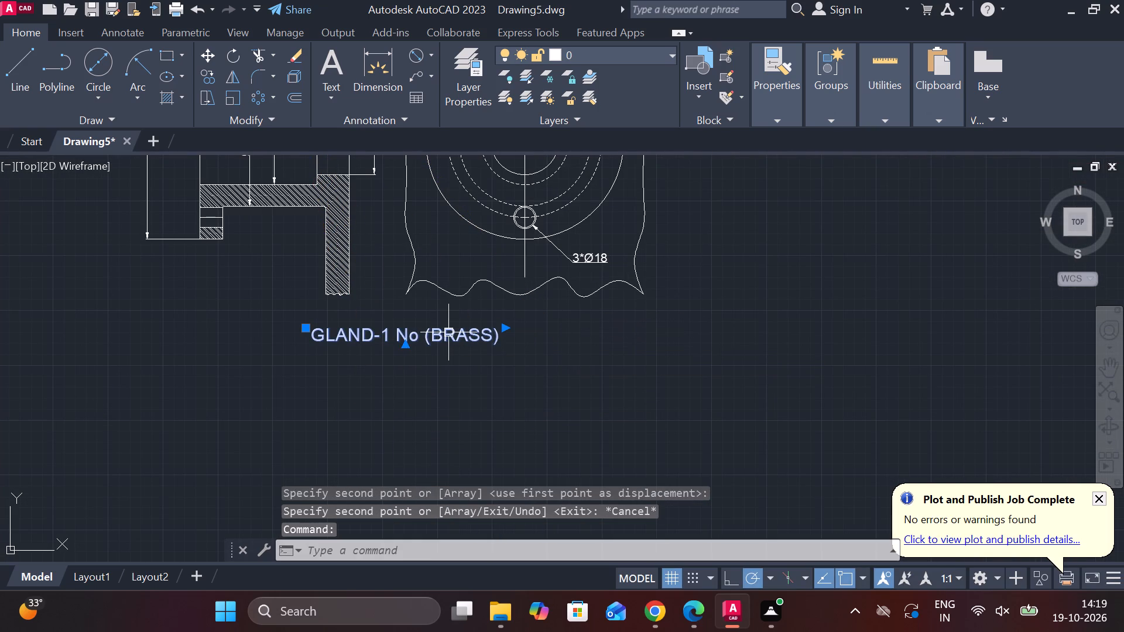
double_click(494, 344)
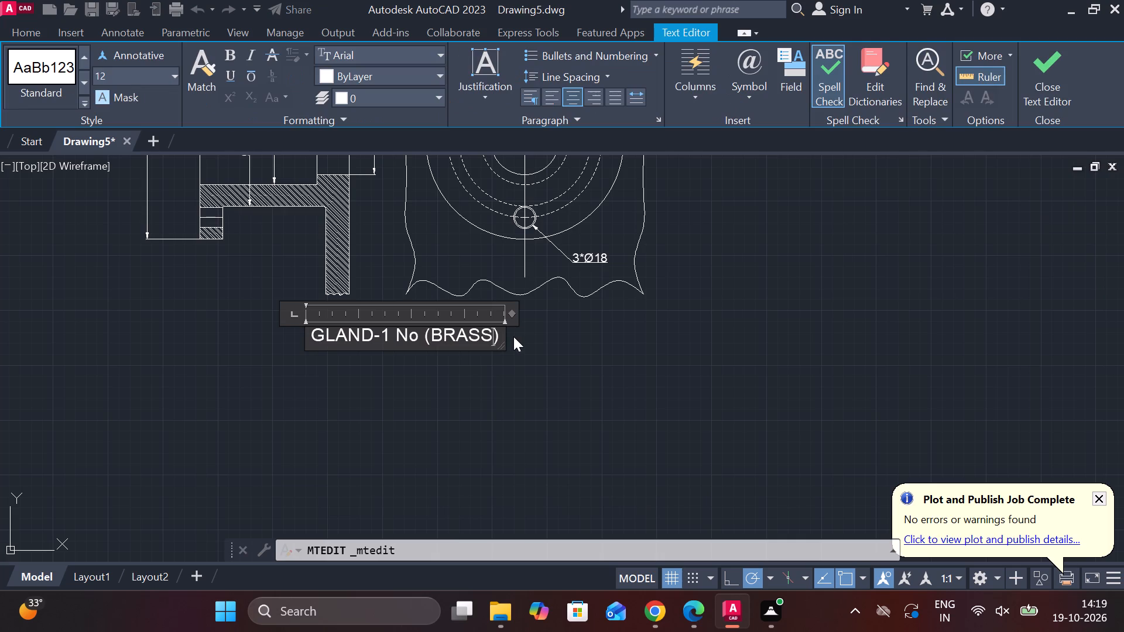
key("Left")
key("Left")
key("Left")
key("Left")
key("Left")
key("Left")
key("Left")
key("Left")
key("Left")
key("Left")
key("Left")
key("Left")
key("BackSpace")
key("BackSpace")
key("BackSpace")
key("BackSpace")
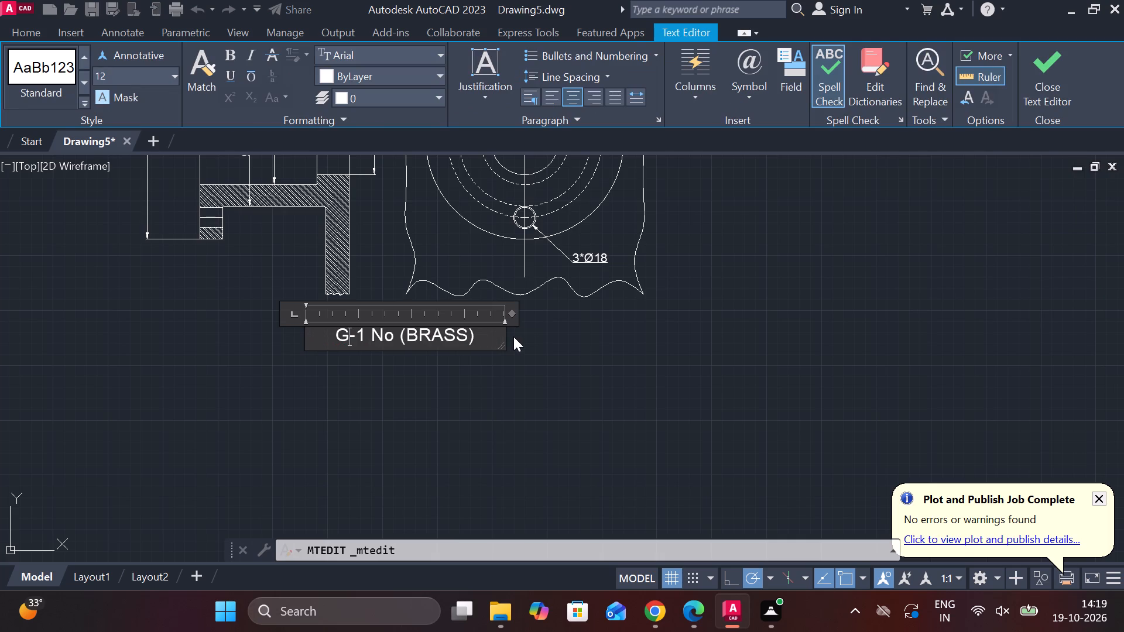
key("BackSpace")
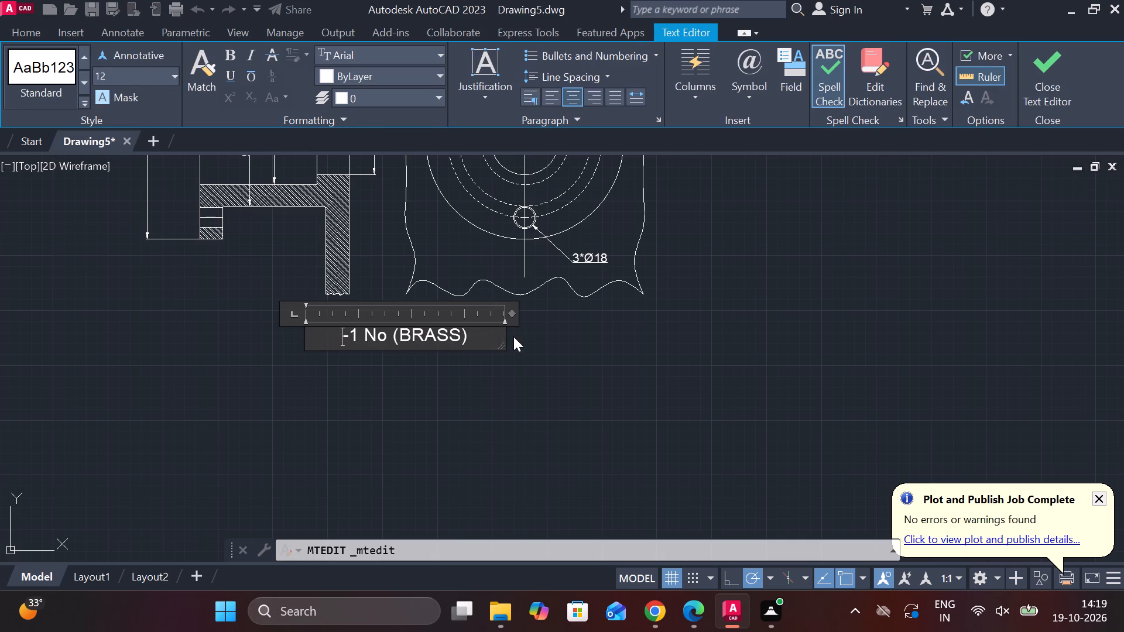
type("BODY")
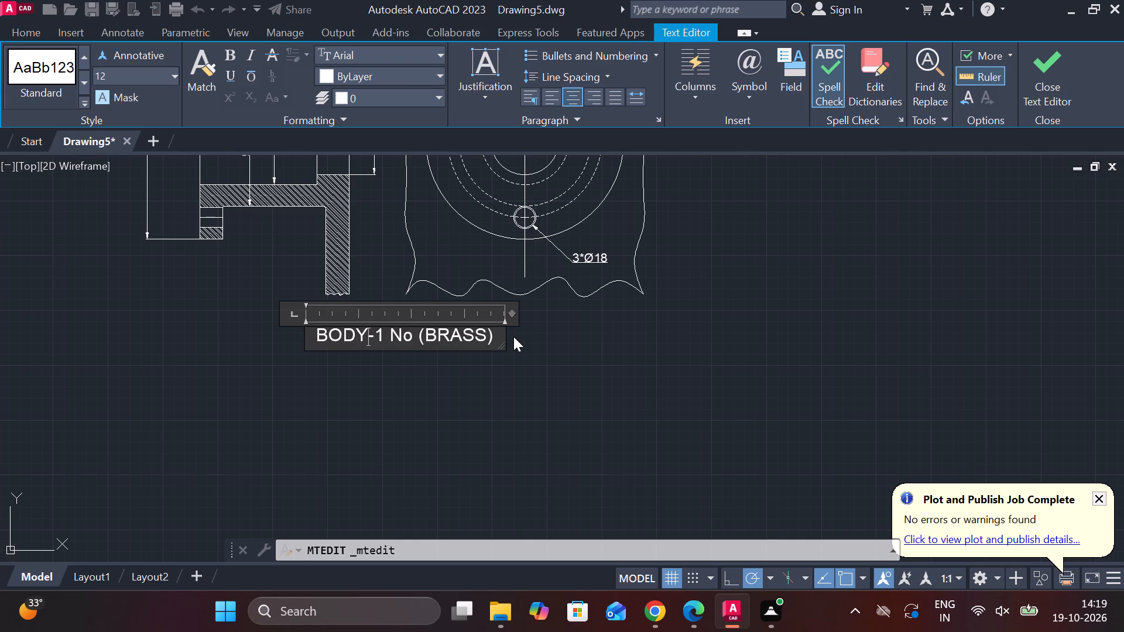
Replace BRASS with CAST IRON so the title reads BODY-1 No (CAST IRON), and widen its frame to fit one line.
key("Right")
key("Right")
key("Right")
key("Right")
key("Right")
key("Right")
key("Right")
key("Right")
key("Right")
key("Right")
key("Right")
key("Right")
key("BackSpace")
key("BackSpace")
key("BackSpace")
key("BackSpace")
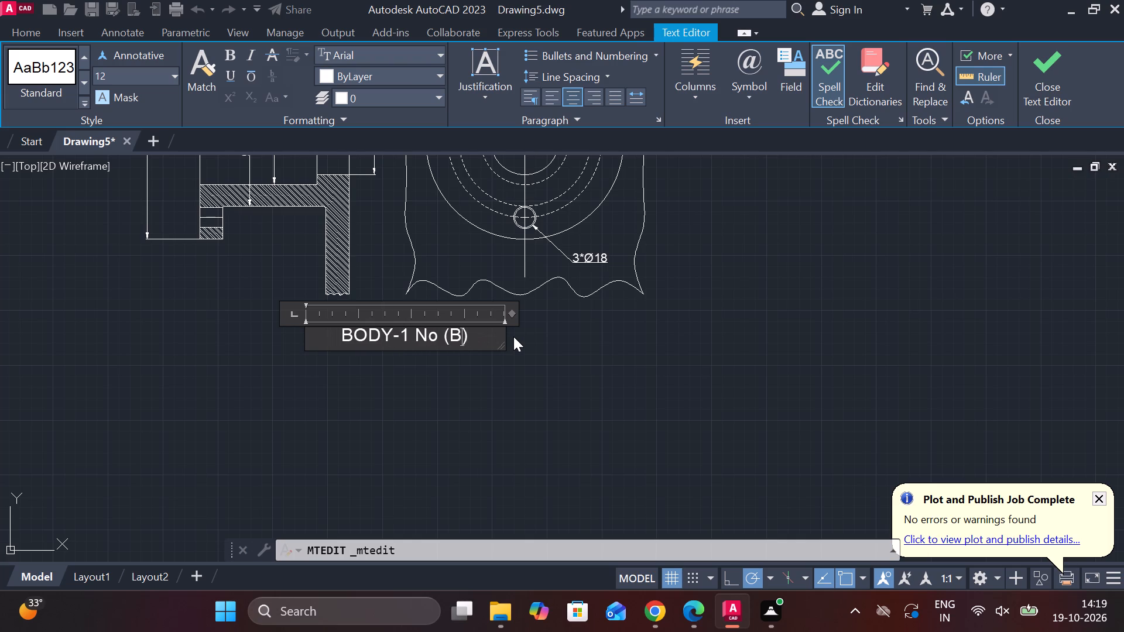
key("BackSpace")
type("CA")
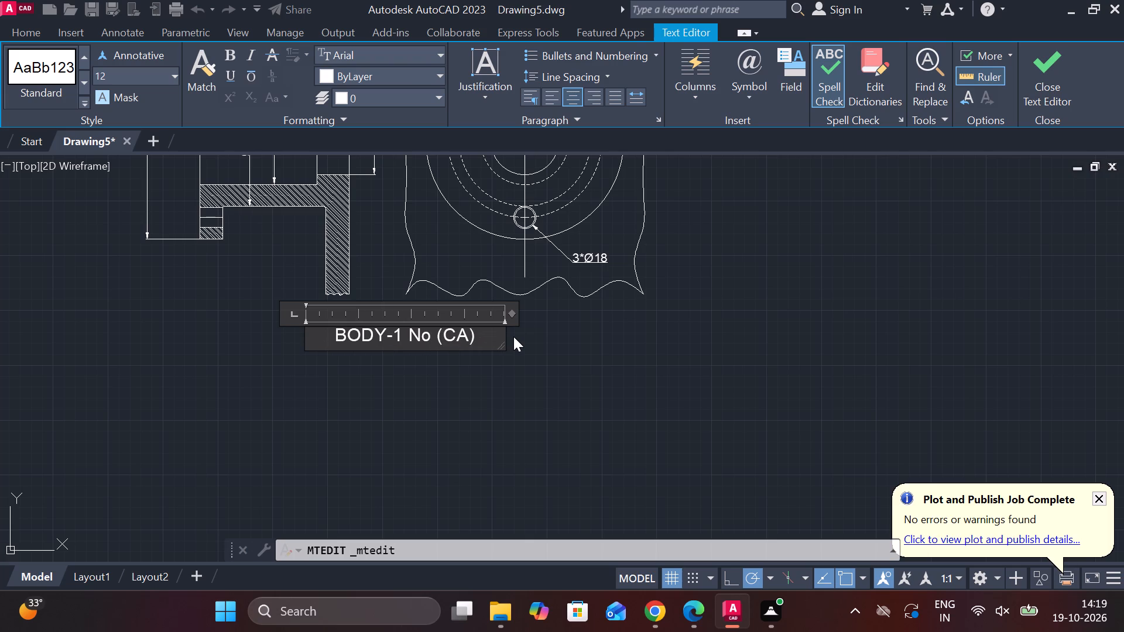
type("ST IRON")
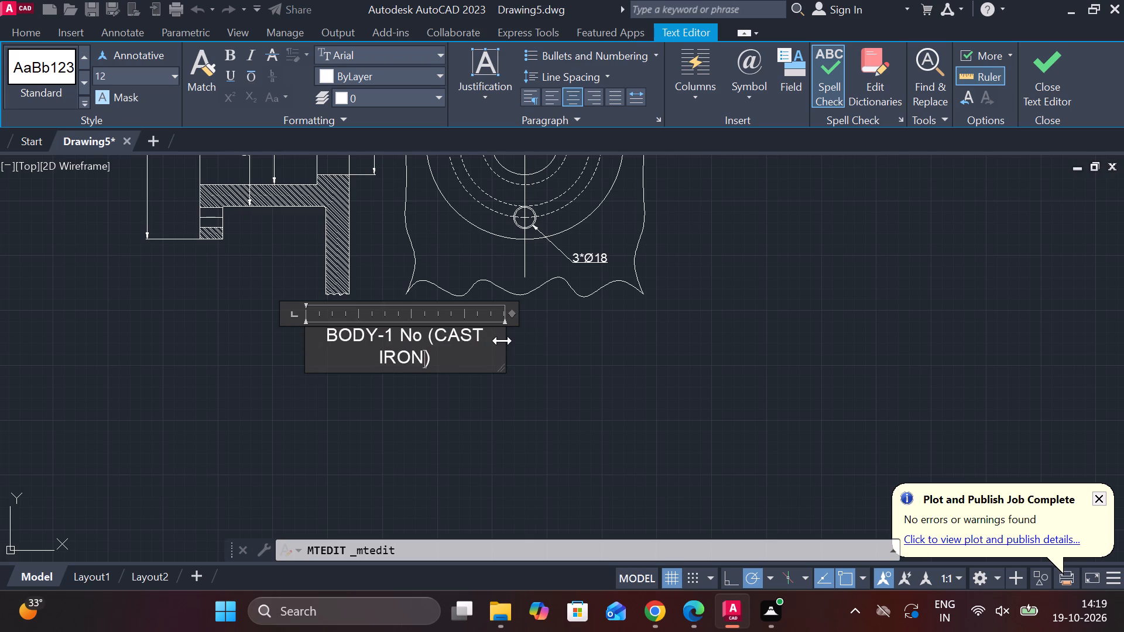
left_click_drag(502, 341, 523, 341)
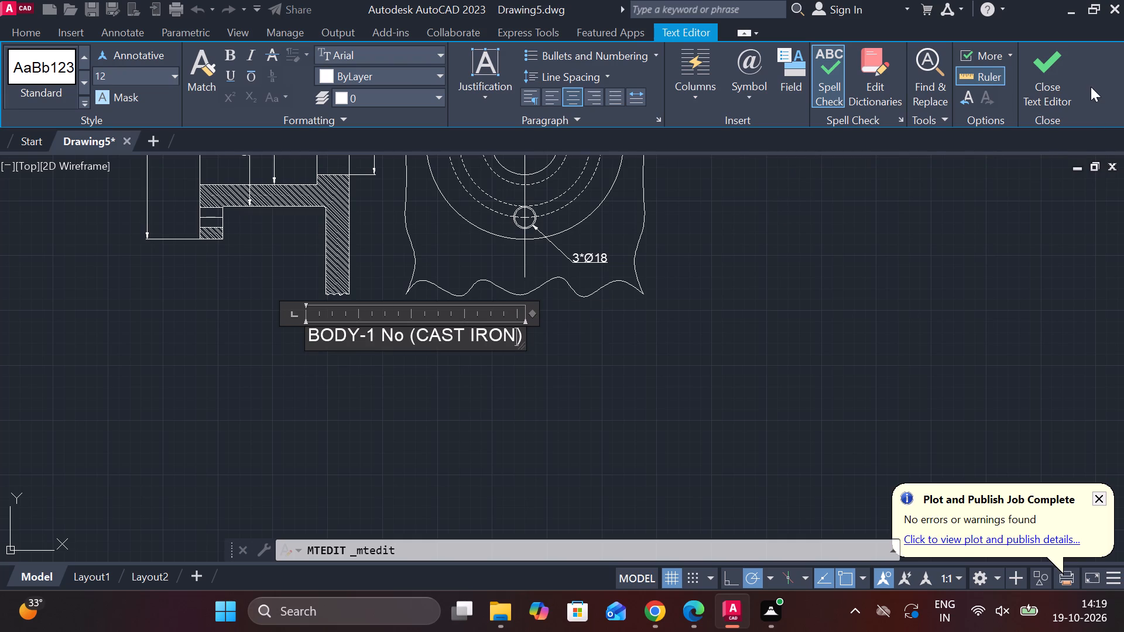
left_click(1046, 84)
Look over the arrangement of the titled gland and body drawings.
scroll(907, 240, "down", 2)
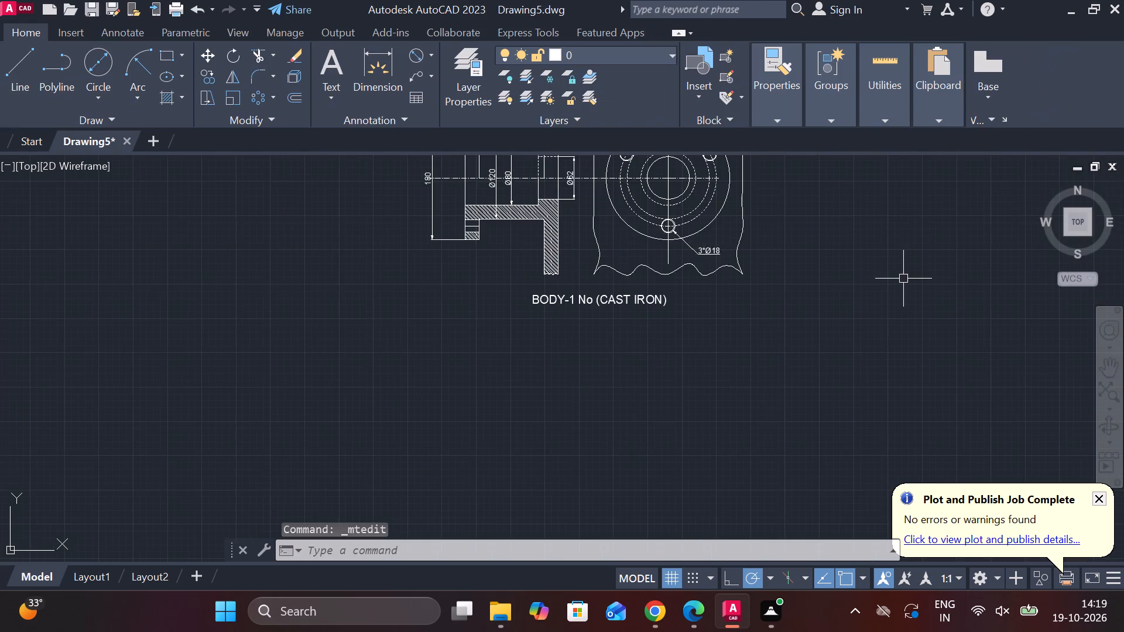
middle_click_drag(906, 282, 796, 409)
middle_click_drag(779, 365, 779, 387)
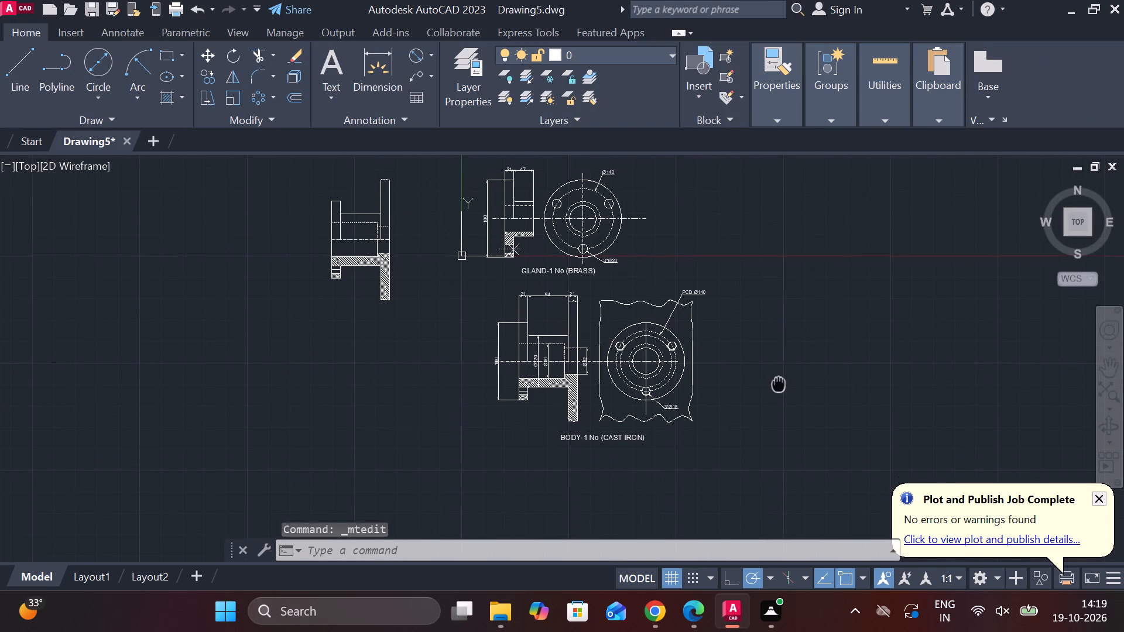
middle_click_drag(779, 387, 776, 394)
scroll(776, 382, "down", 1)
middle_click_drag(774, 370, 749, 379)
scroll(765, 373, "up", 1)
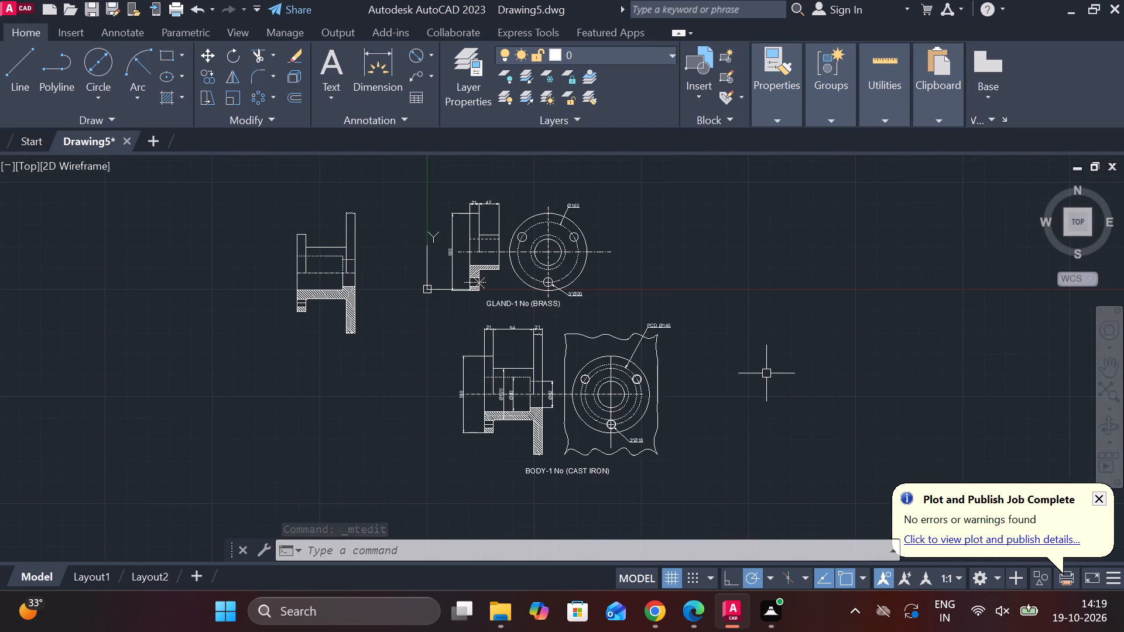
middle_click_drag(776, 380, 718, 358)
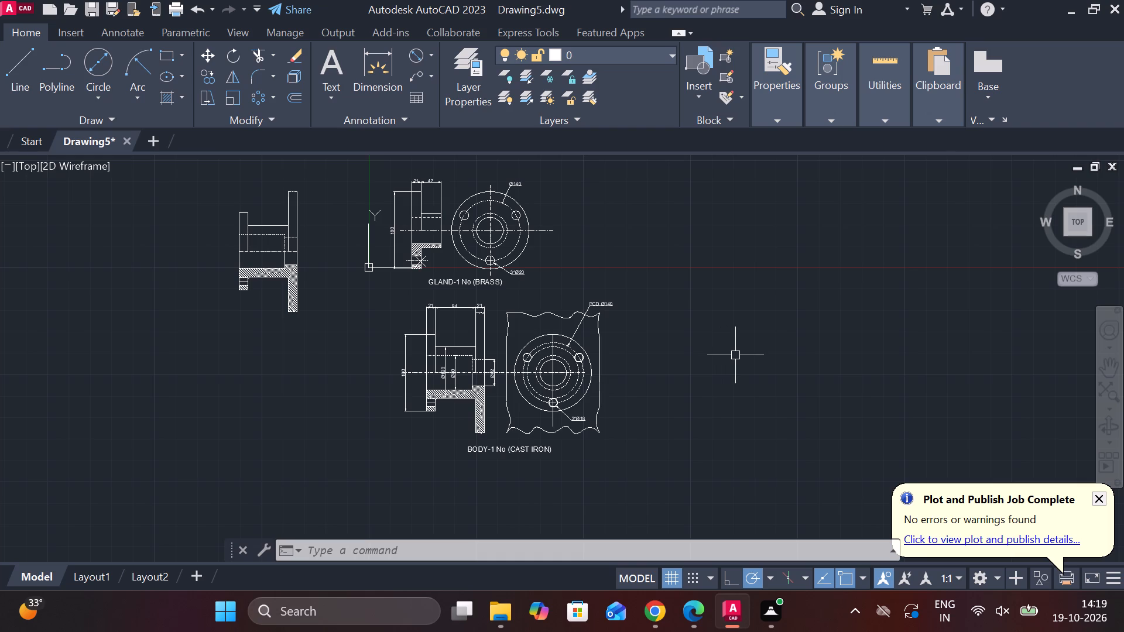
Move the complete body drawing with its title leftward so its front view sits roughly beneath the gland's front view.
scroll(685, 296, "up", 2)
middle_click_drag(687, 296, 814, 252)
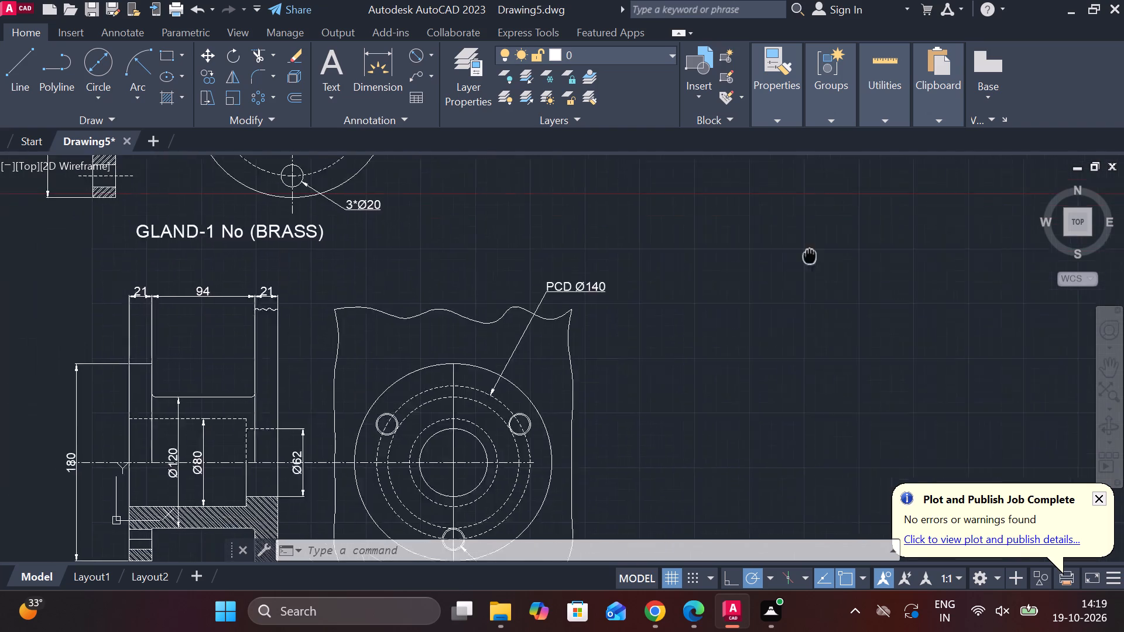
scroll(820, 246, "down", 2)
left_click(514, 244)
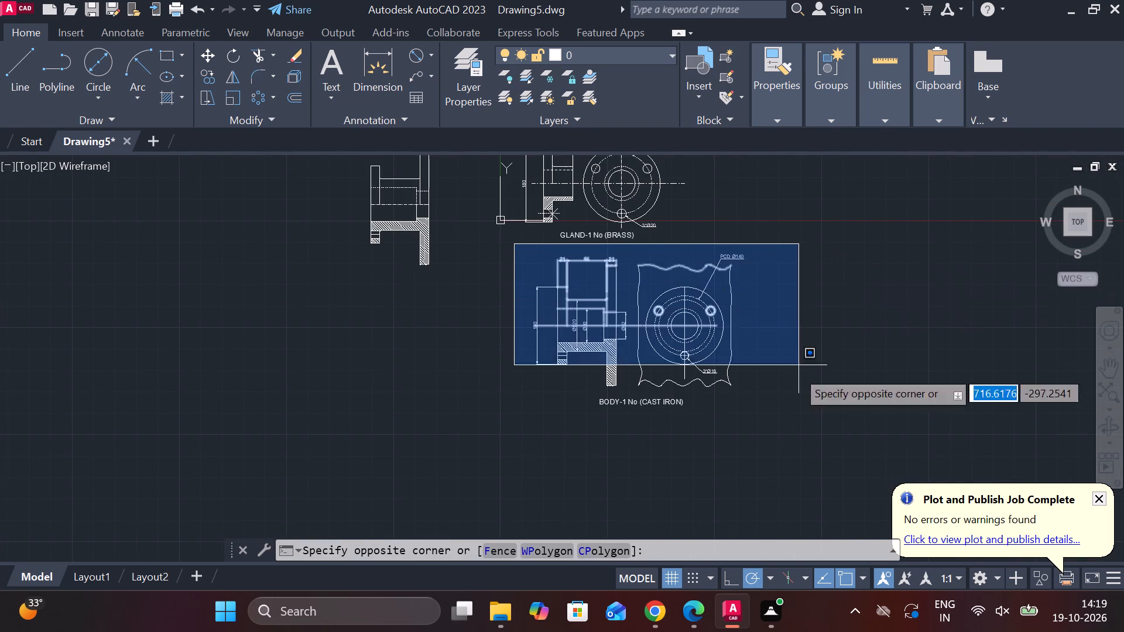
left_click(795, 458)
key("m")
key("Return")
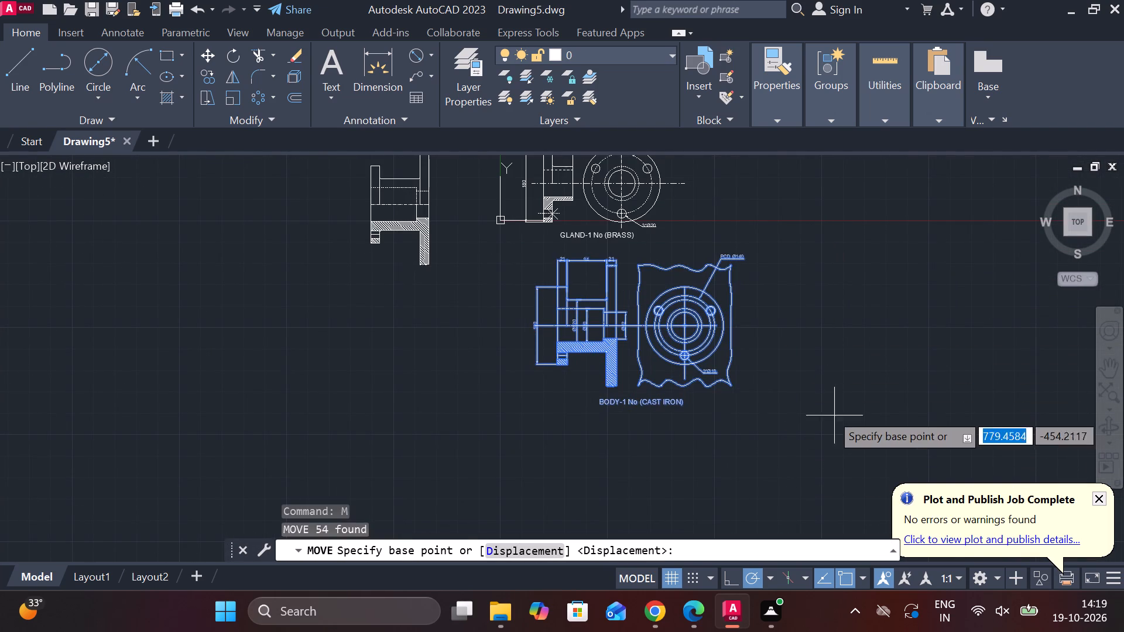
left_click(793, 367)
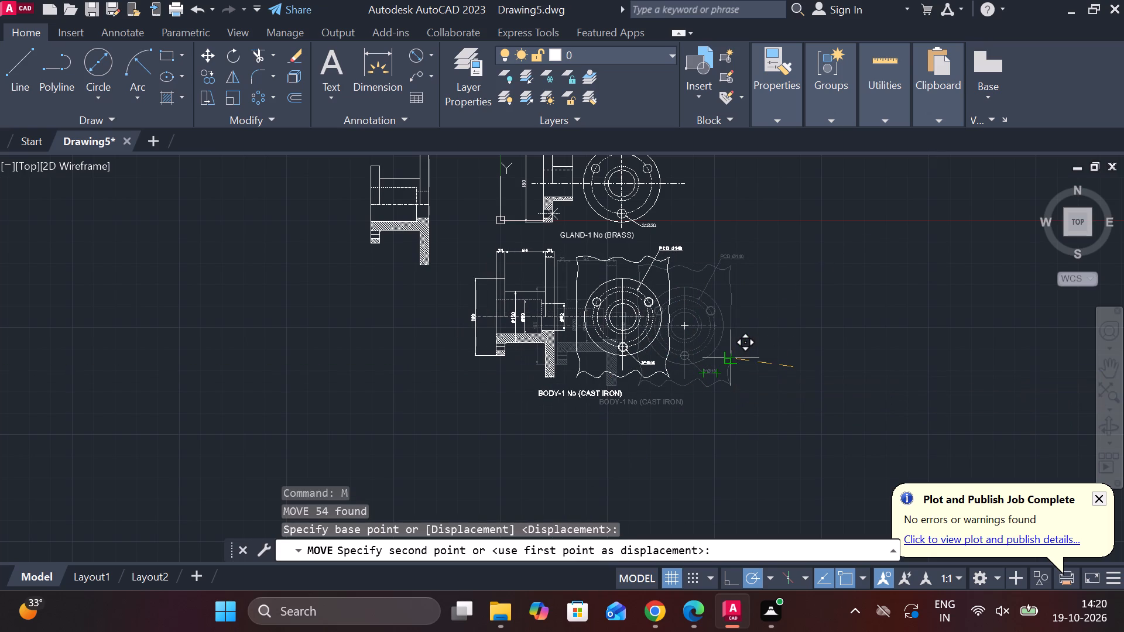
left_click(731, 364)
key("Escape")
Draw a closed upright rectangle 7 wide and 35 high with lines in the empty area right of the gland's front view.
middle_click_drag(807, 348, 729, 424)
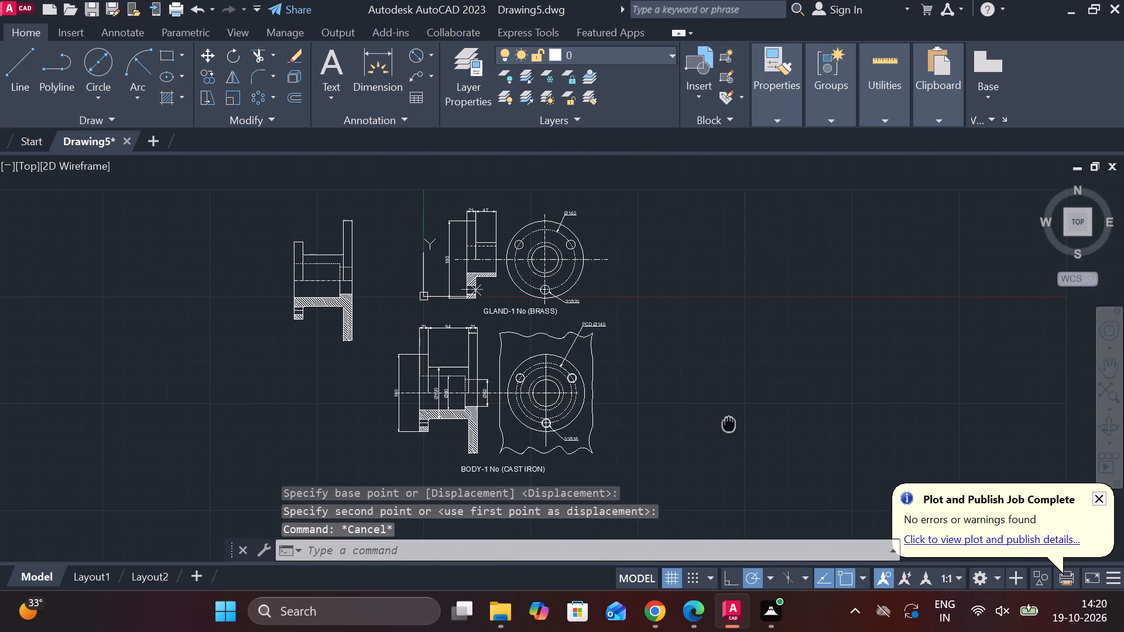
middle_click_drag(722, 269, 628, 327)
scroll(610, 285, "up", 1)
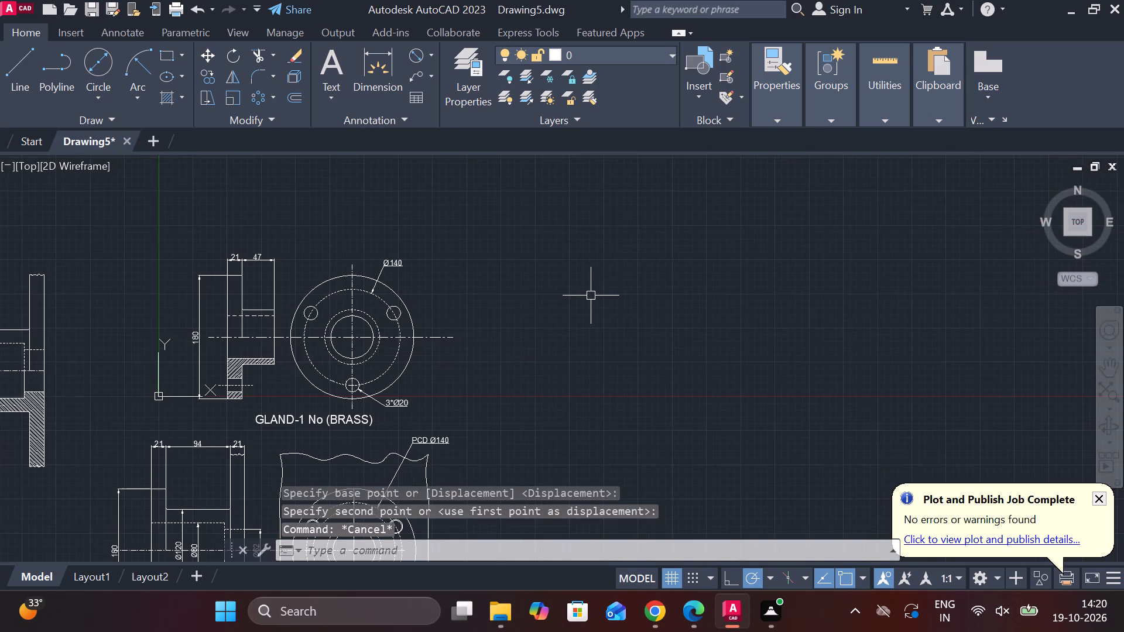
scroll(591, 296, "up", 1)
middle_click_drag(587, 296, 574, 296)
key("l")
key("Return")
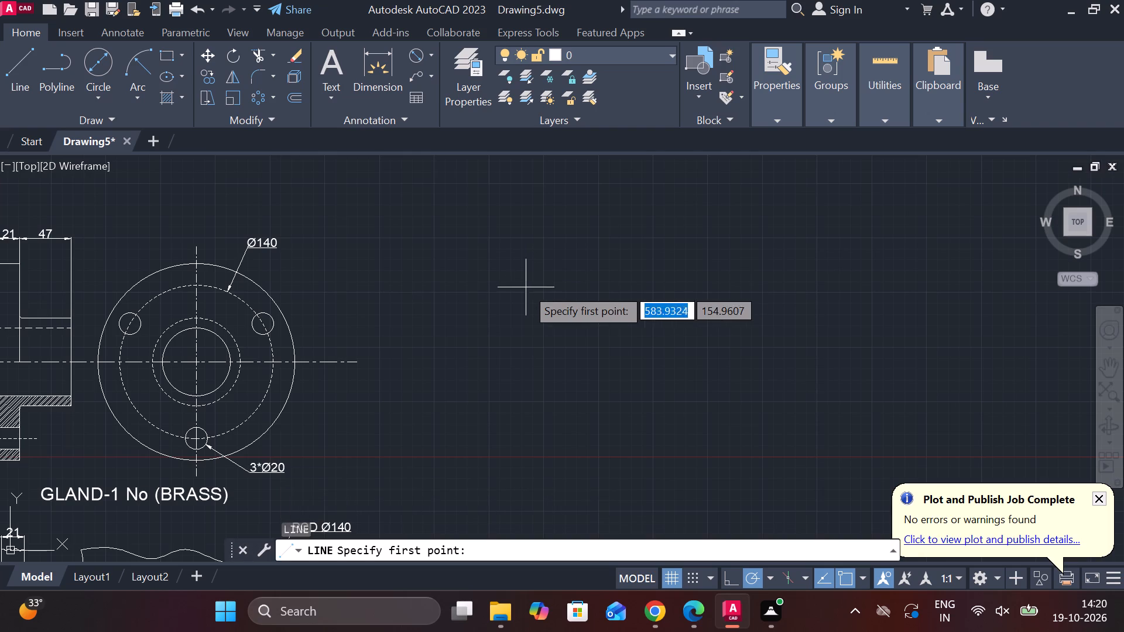
left_click(595, 239)
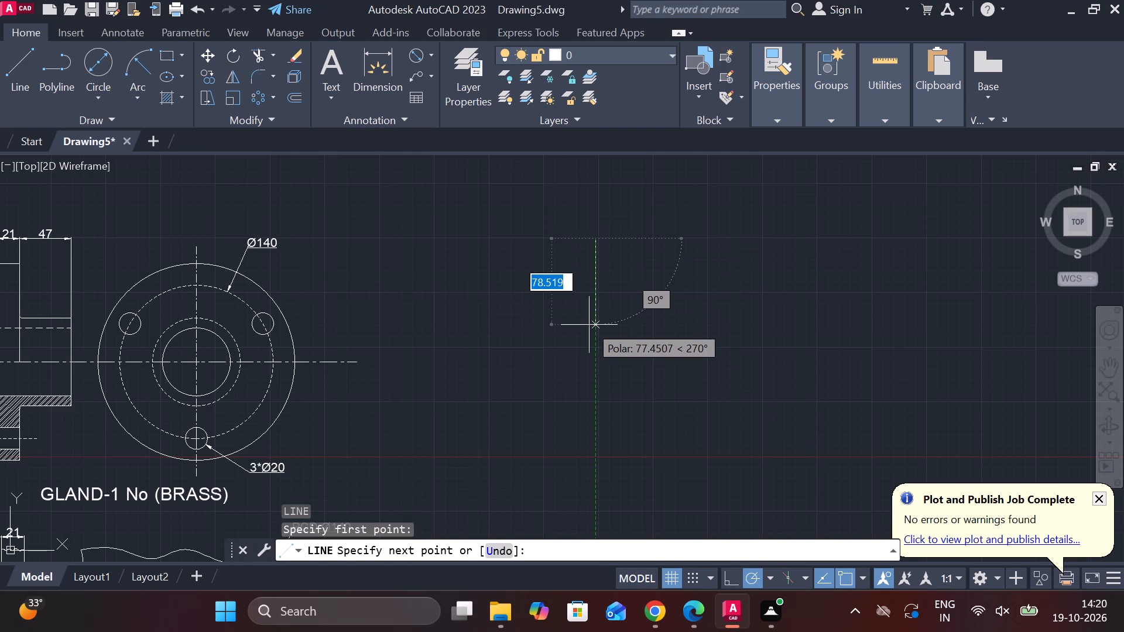
type("35")
key("space")
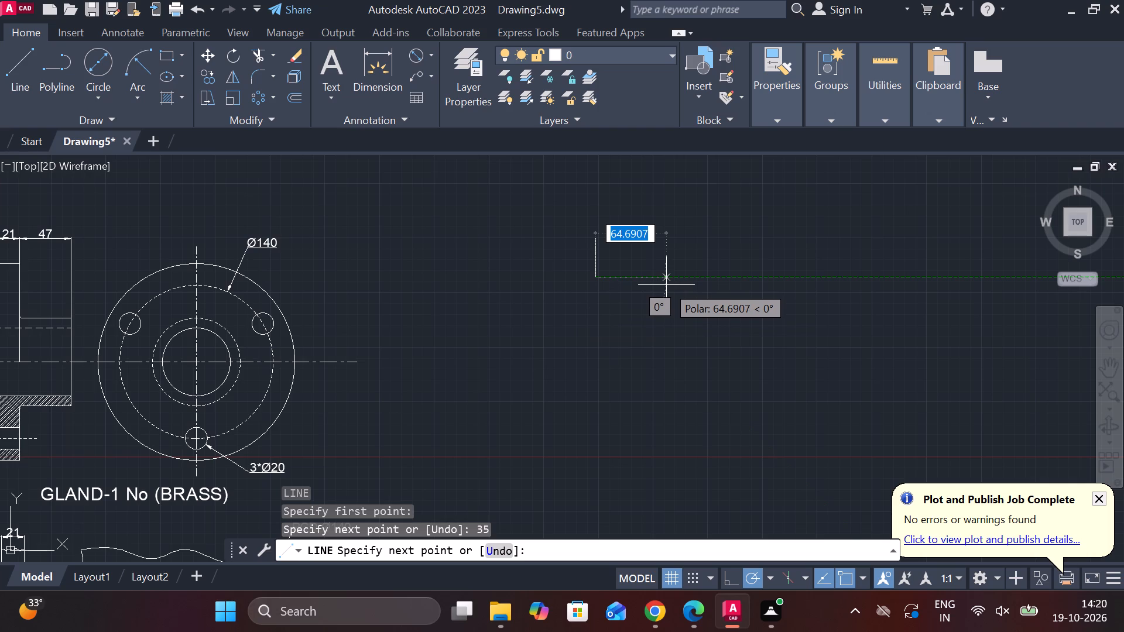
key("7")
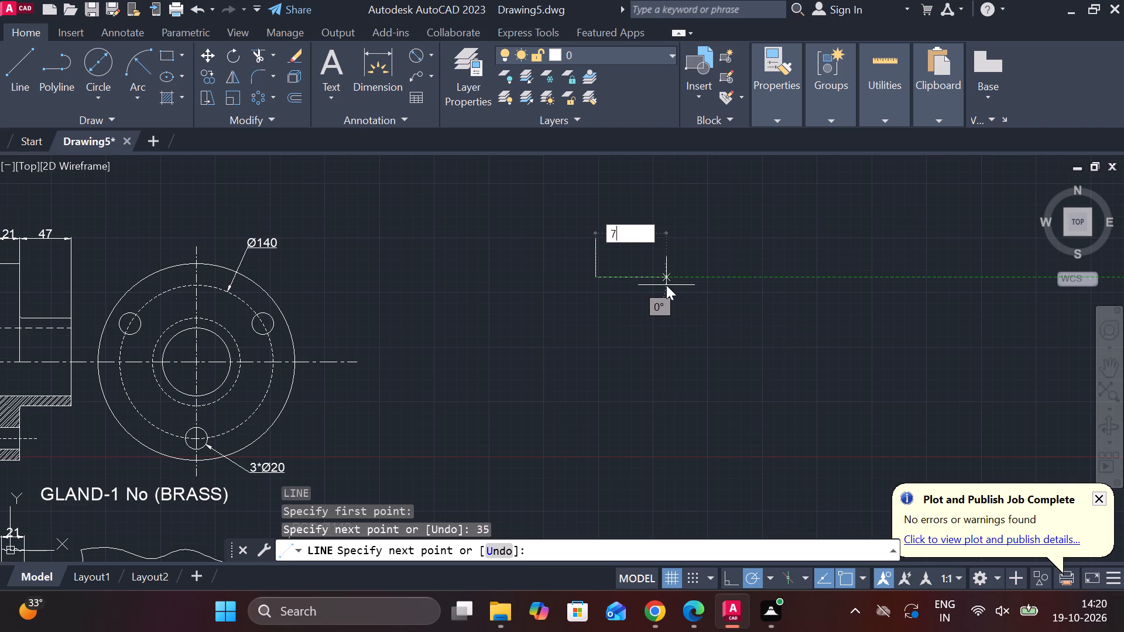
key("Return")
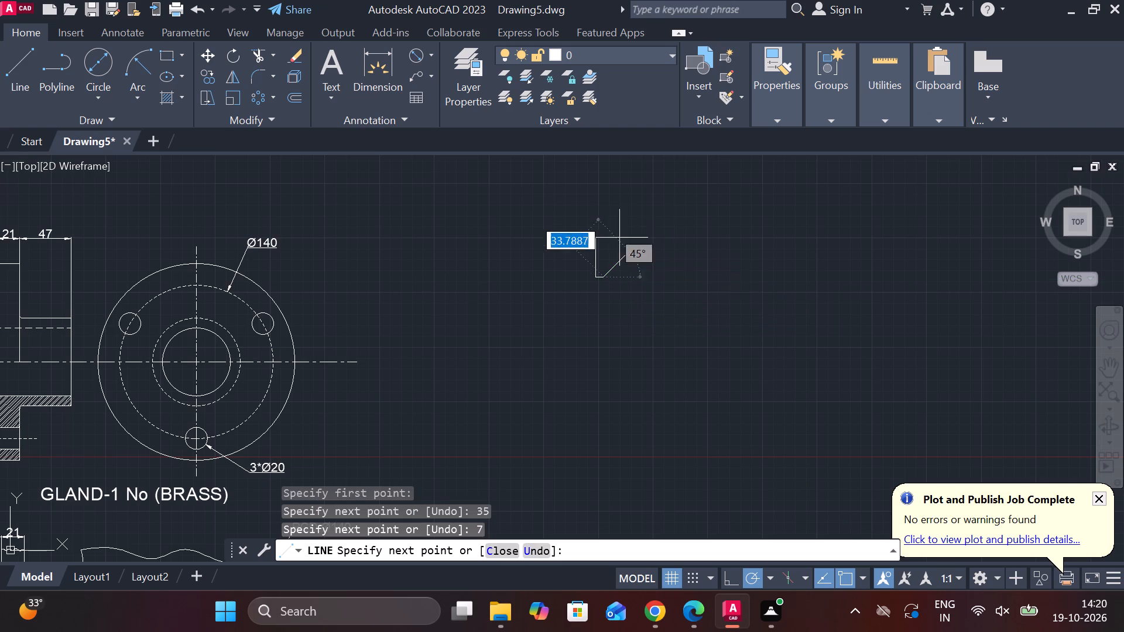
type("35")
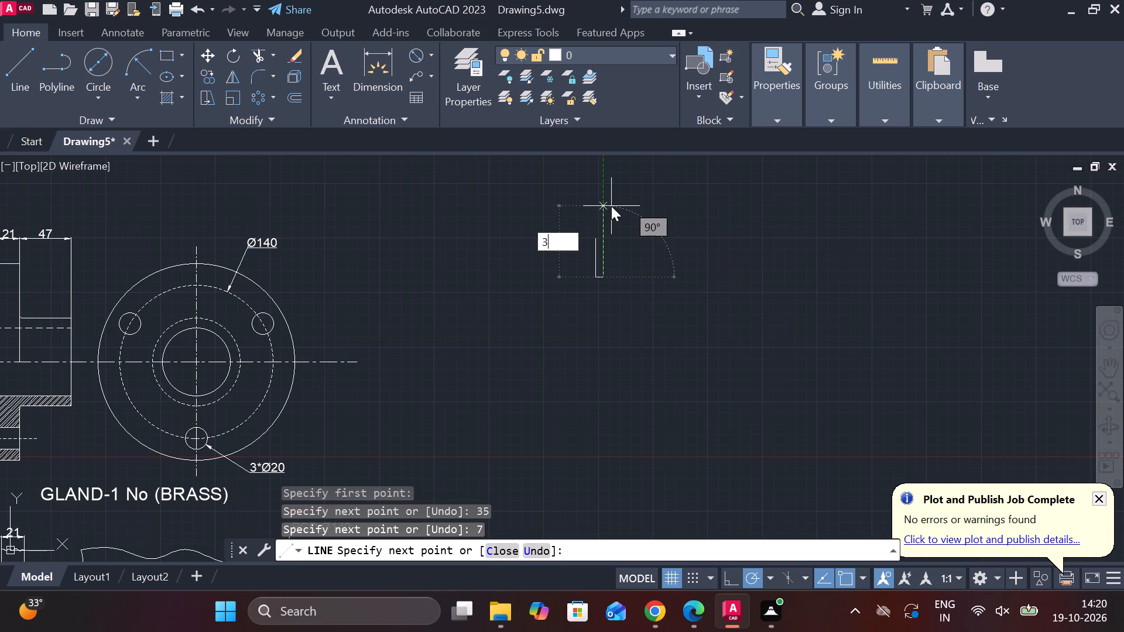
key("space")
scroll(605, 227, "up", 2)
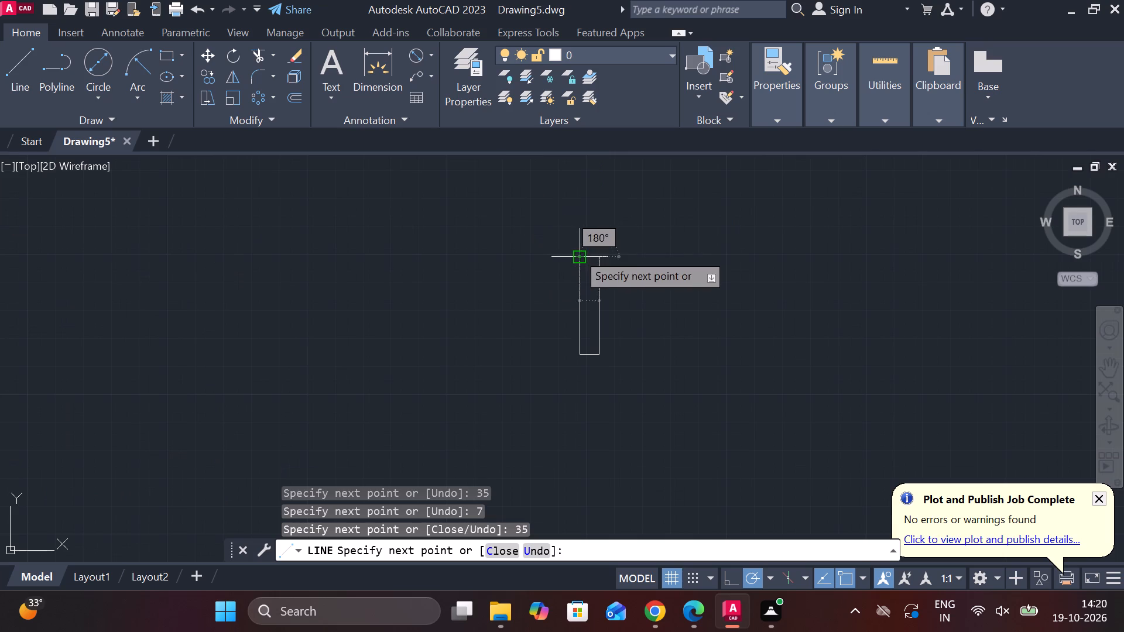
left_click(577, 252)
key("Escape")
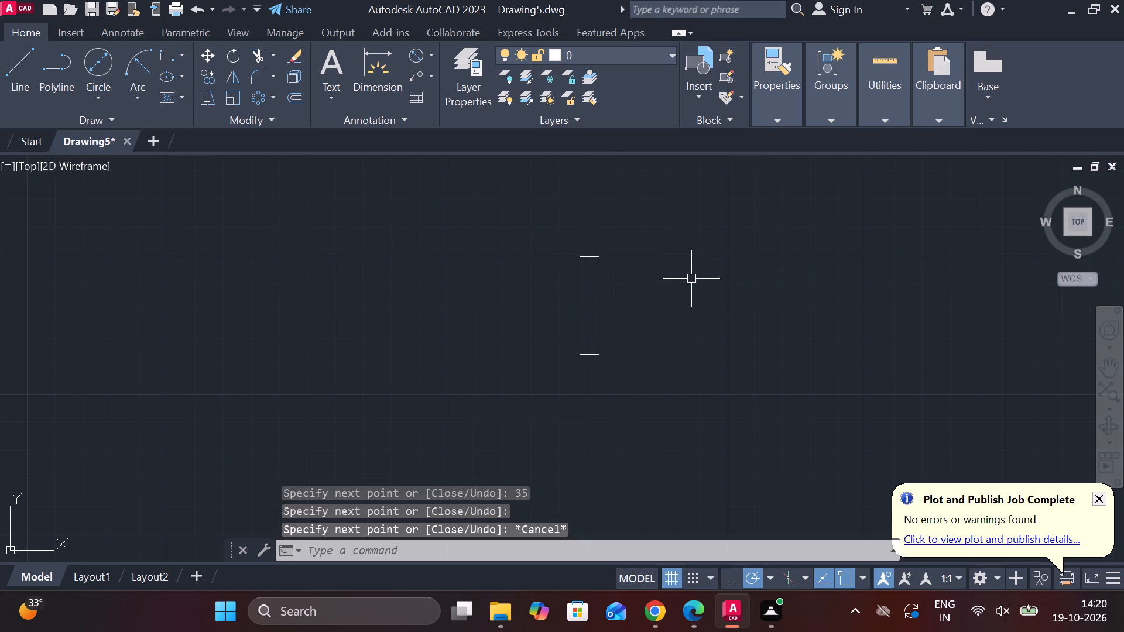
Draw a horizontal line 132 long leftward from the midpoint of the narrow rectangle's right edge.
middle_click_drag(691, 280, 754, 261)
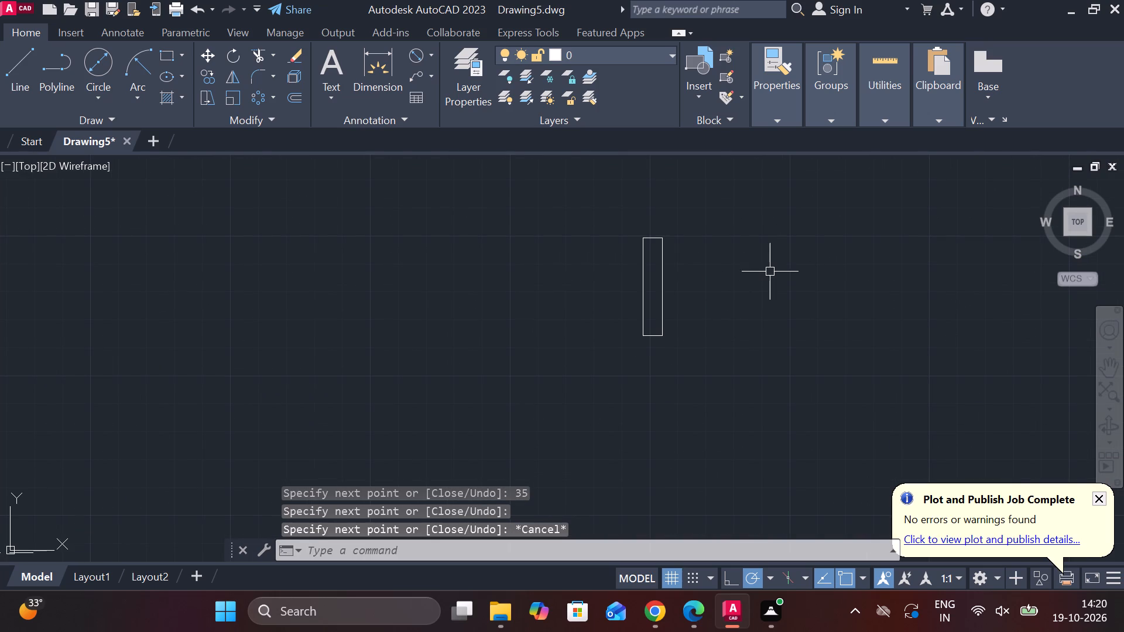
key("l")
key("Return")
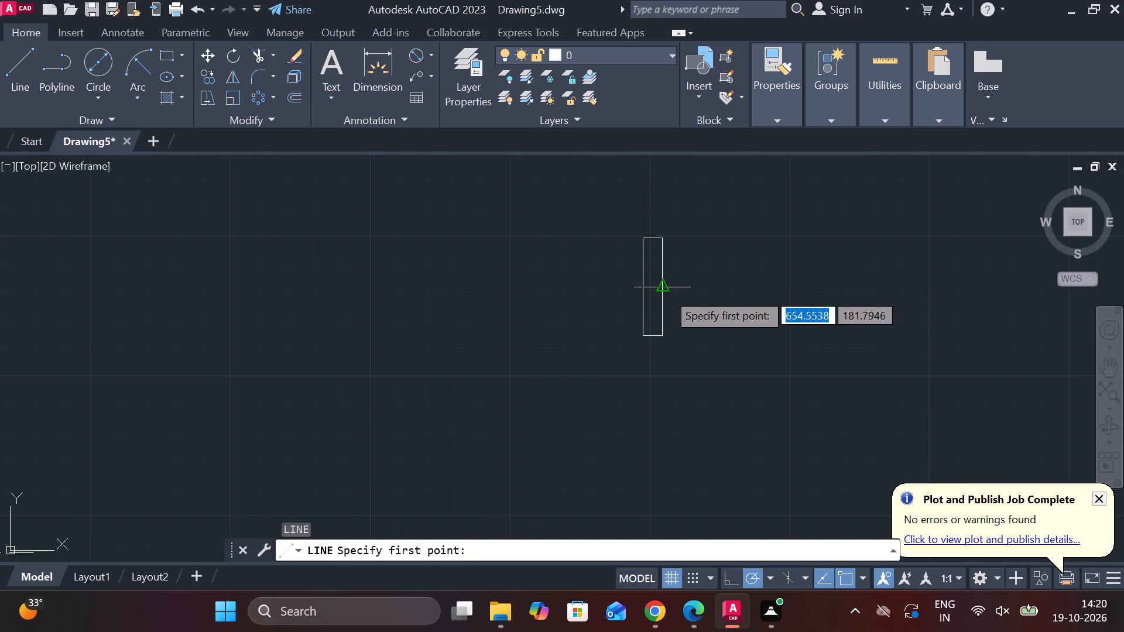
left_click(667, 292)
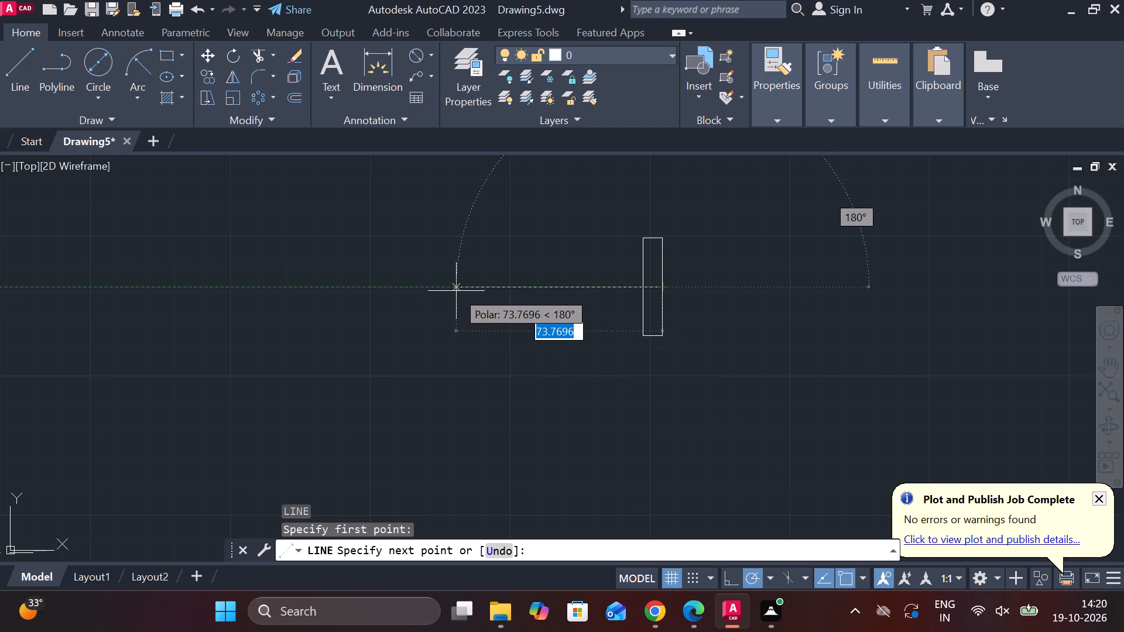
type("132")
key("space")
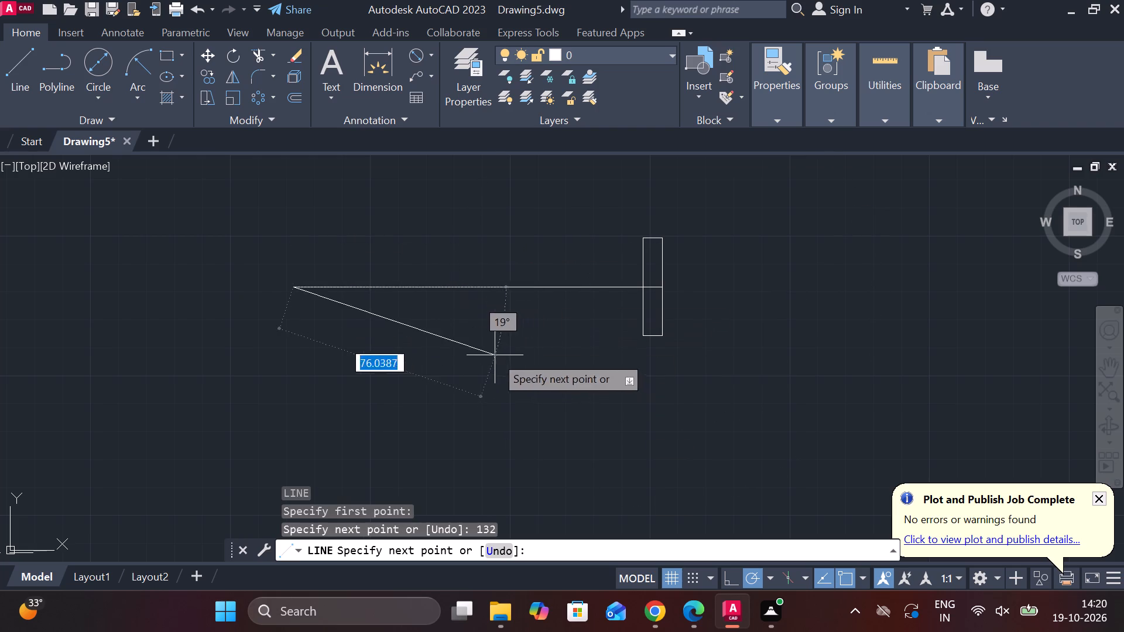
Draw a vertical line 9 downward from the long line's left end and lengthen it 9 upward past the axis.
middle_click_drag(495, 355, 655, 327)
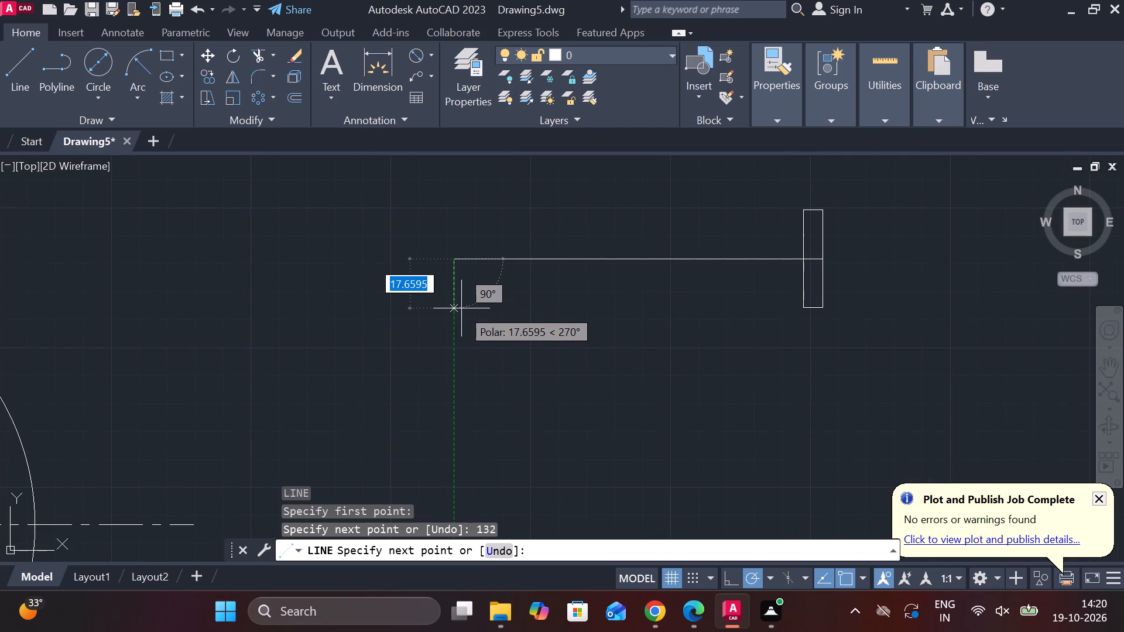
key("9")
key("Return")
key("Escape")
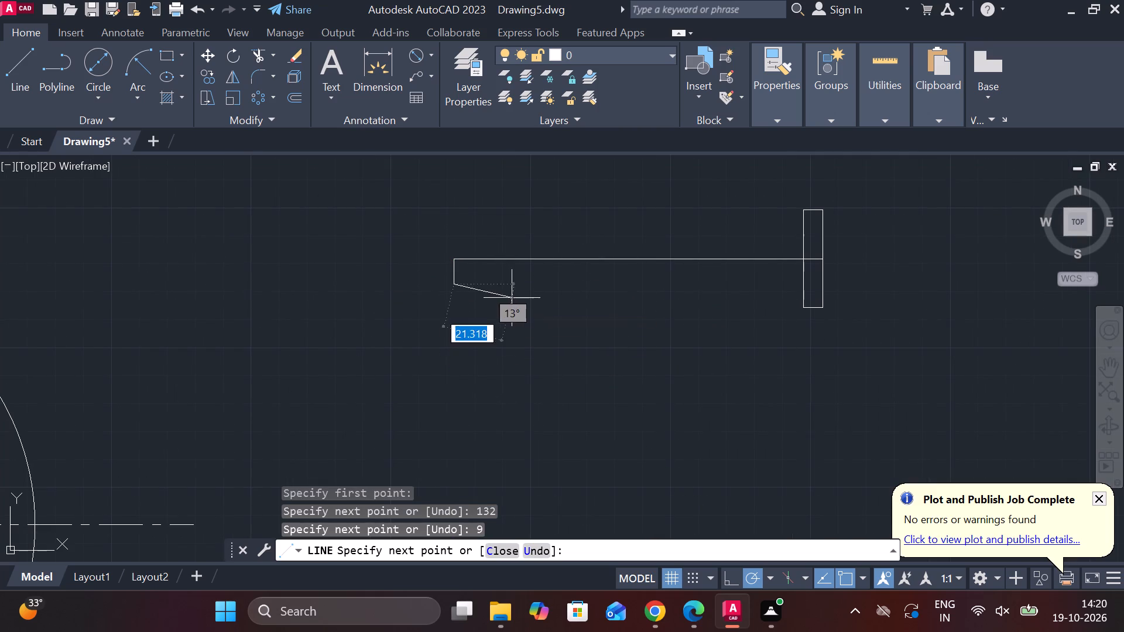
left_click(453, 274)
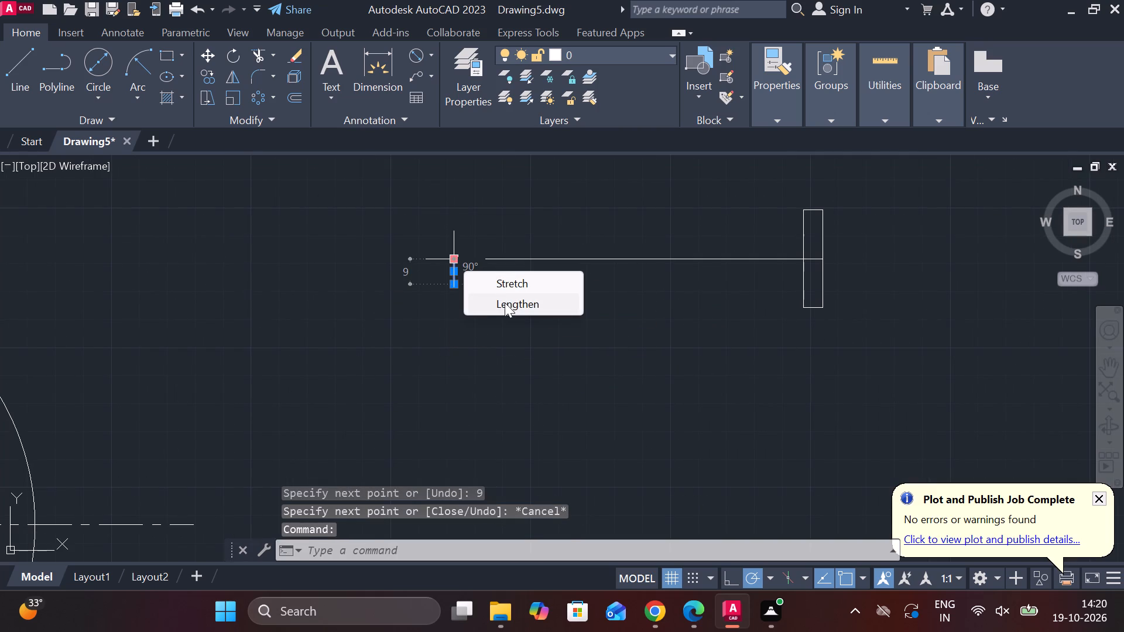
left_click(505, 303)
key("9")
key("Return")
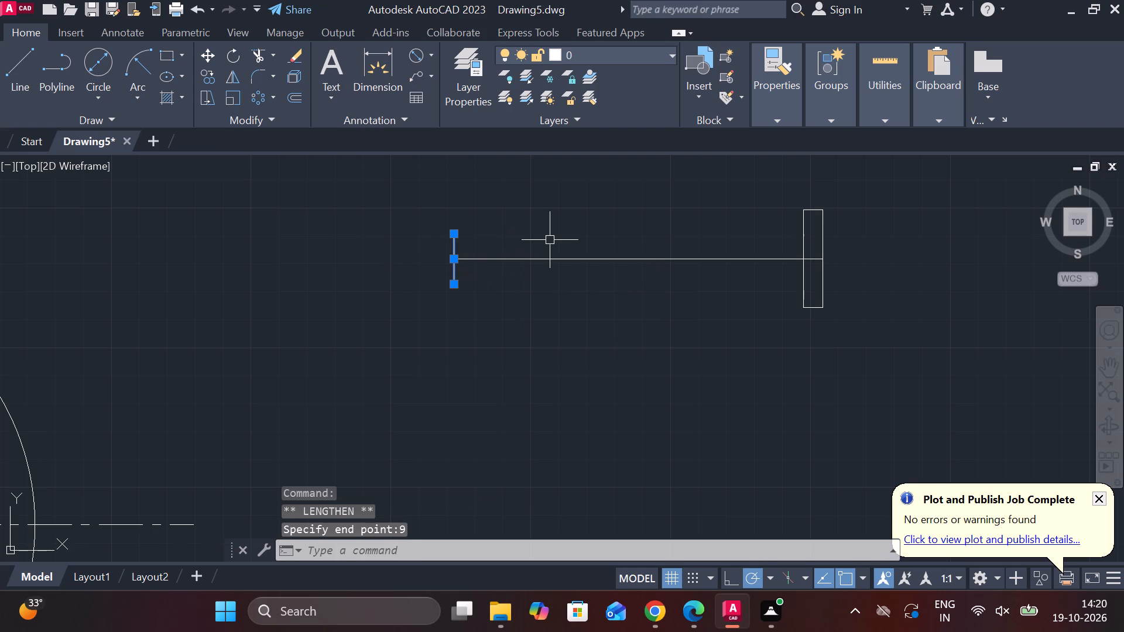
key("Escape")
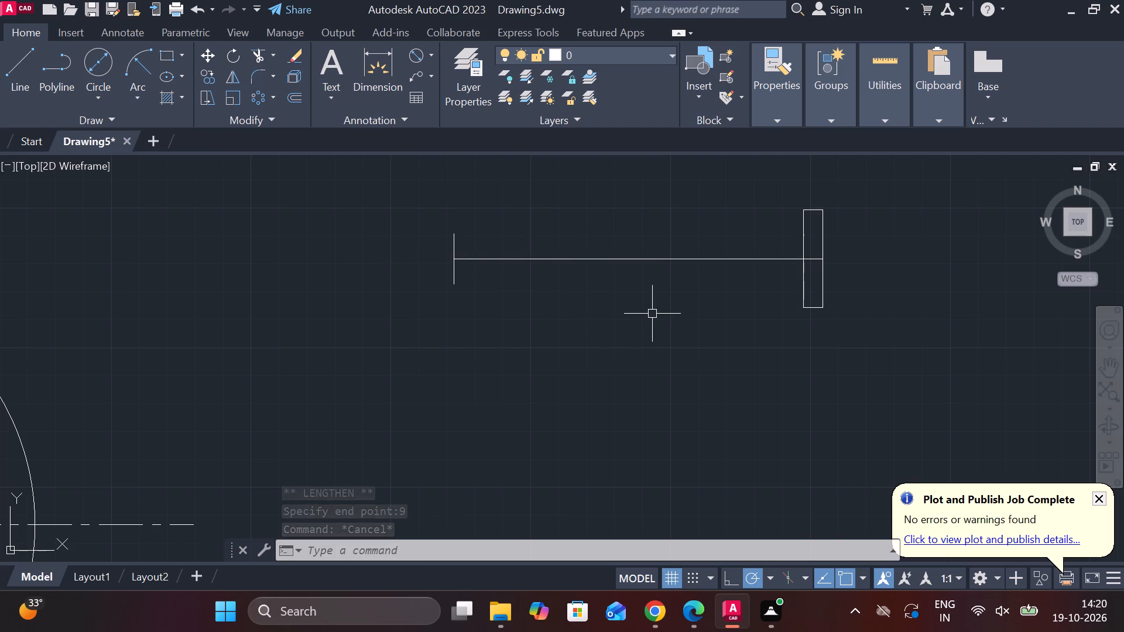
Draw a short horizontal line outward to the right from the midpoint of the rectangle's right edge.
middle_click_drag(873, 316, 765, 352)
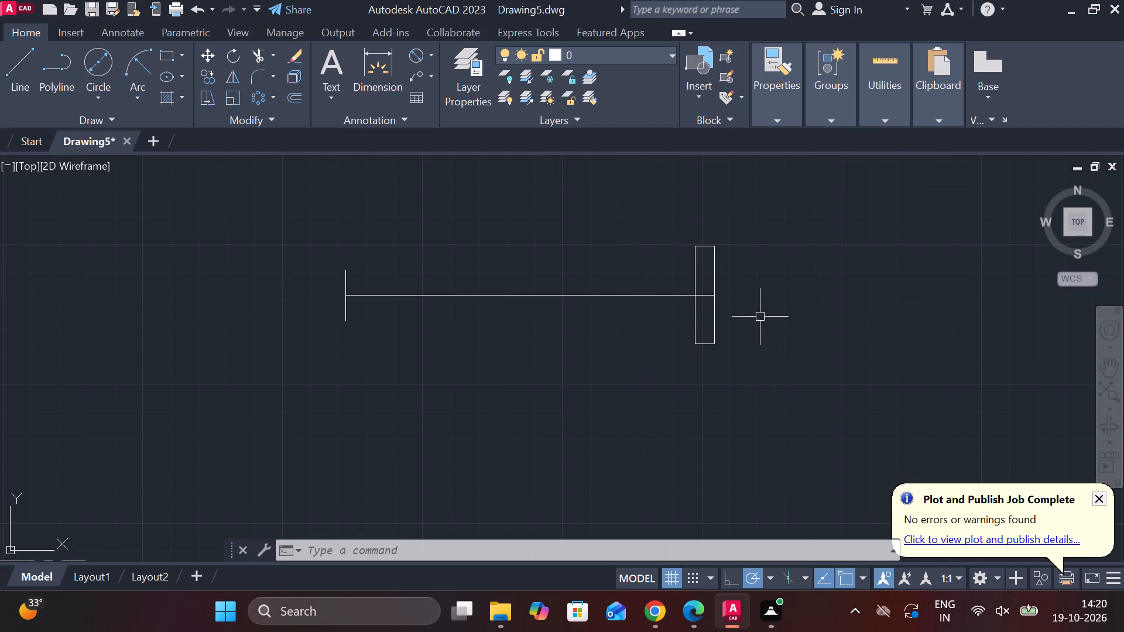
scroll(763, 317, "up", 2)
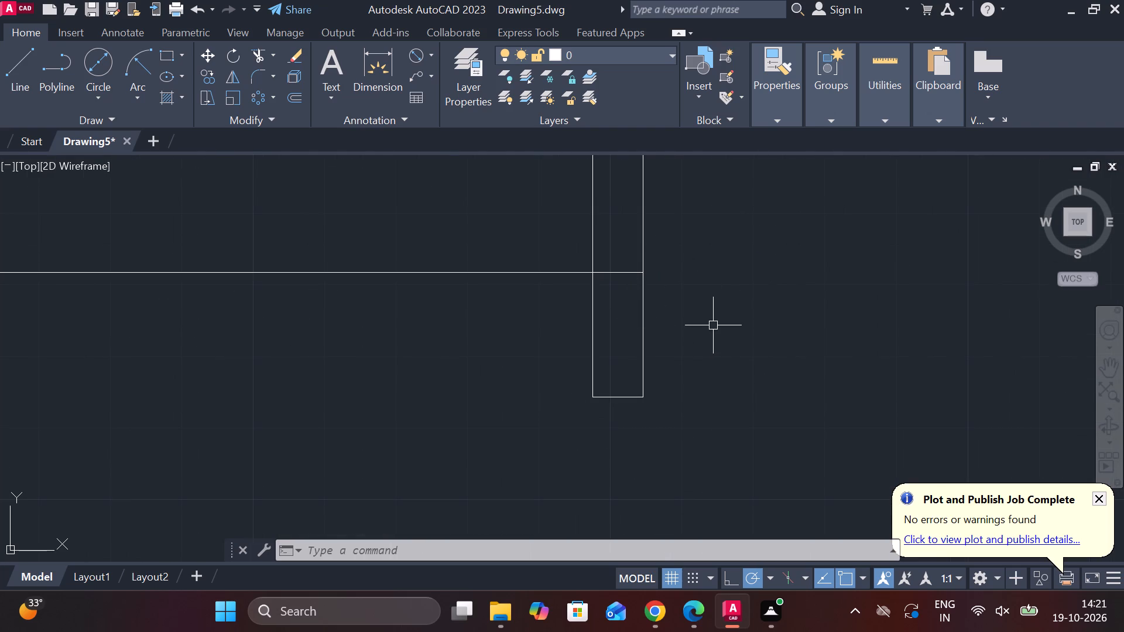
key("l")
key("Return")
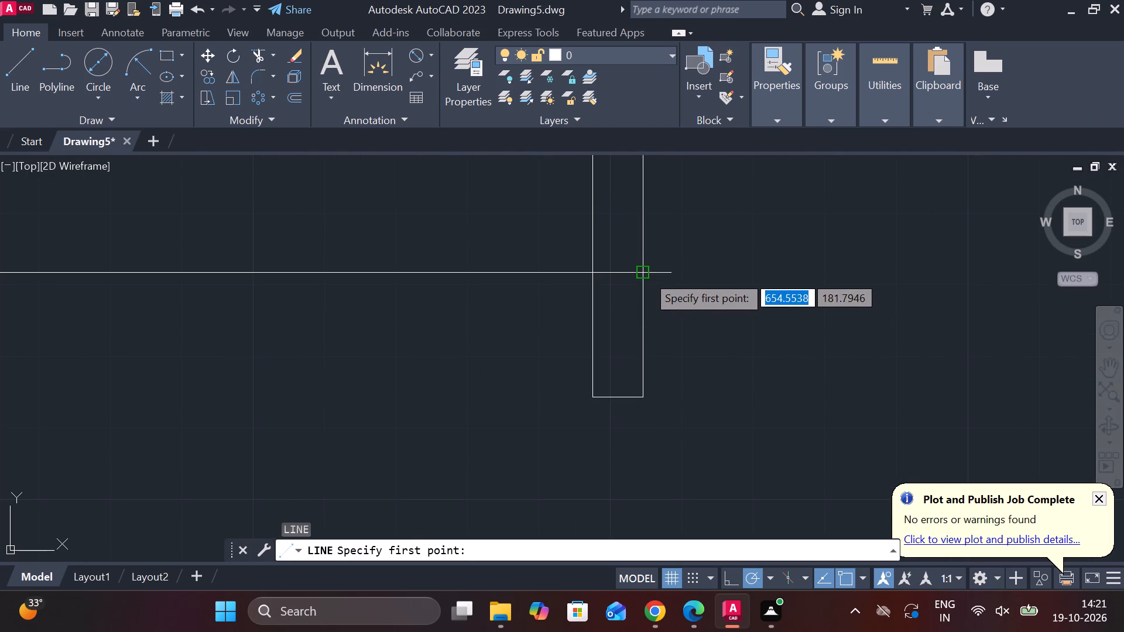
left_click(646, 274)
left_click(691, 276)
key("Escape")
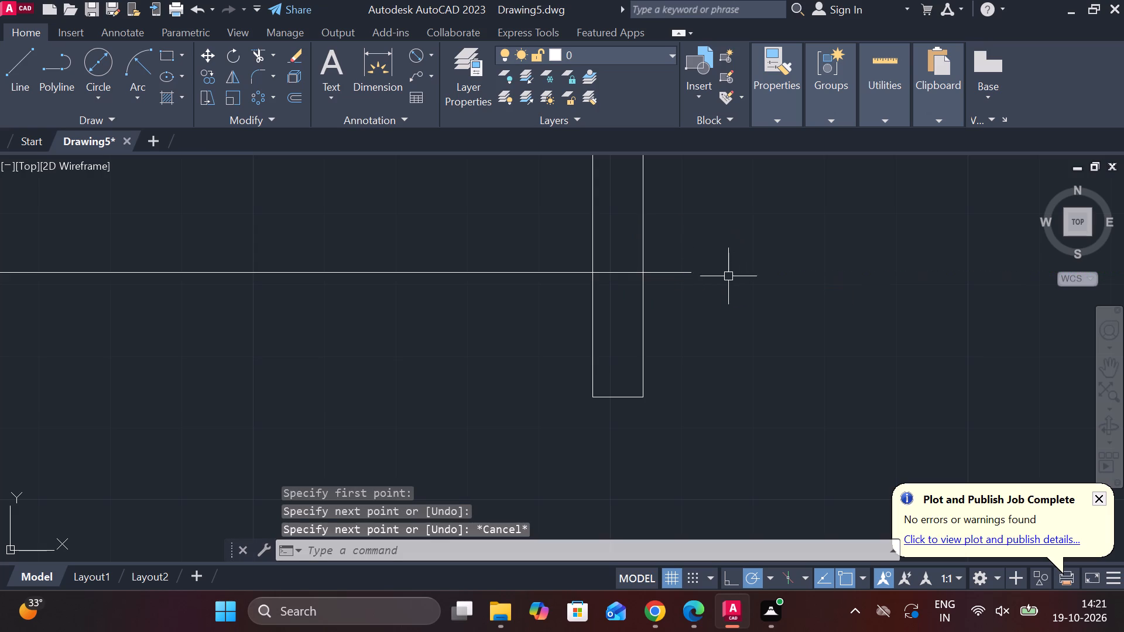
Offset the short horizontal line at the rectangle's right edge using the Through option.
left_click(684, 272)
key("o")
key("Return")
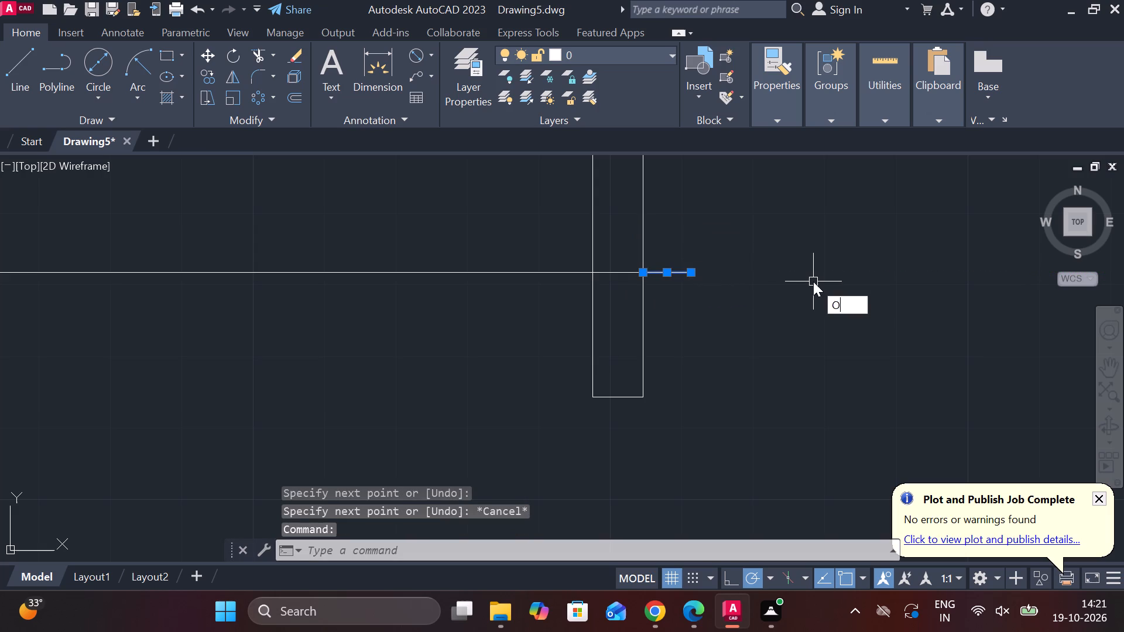
key("Return")
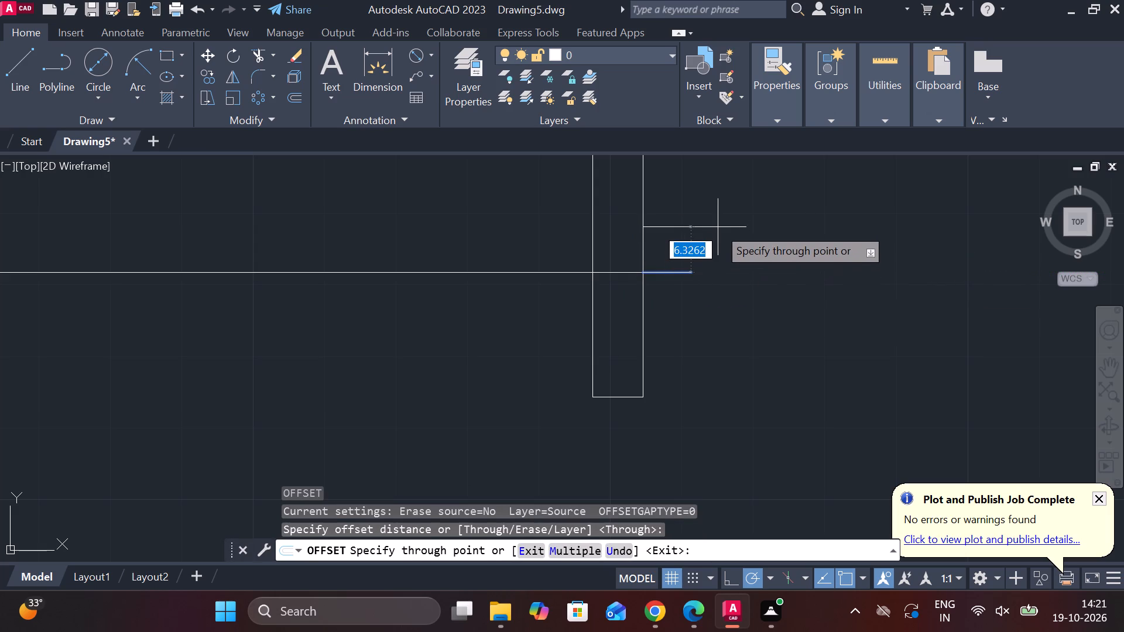
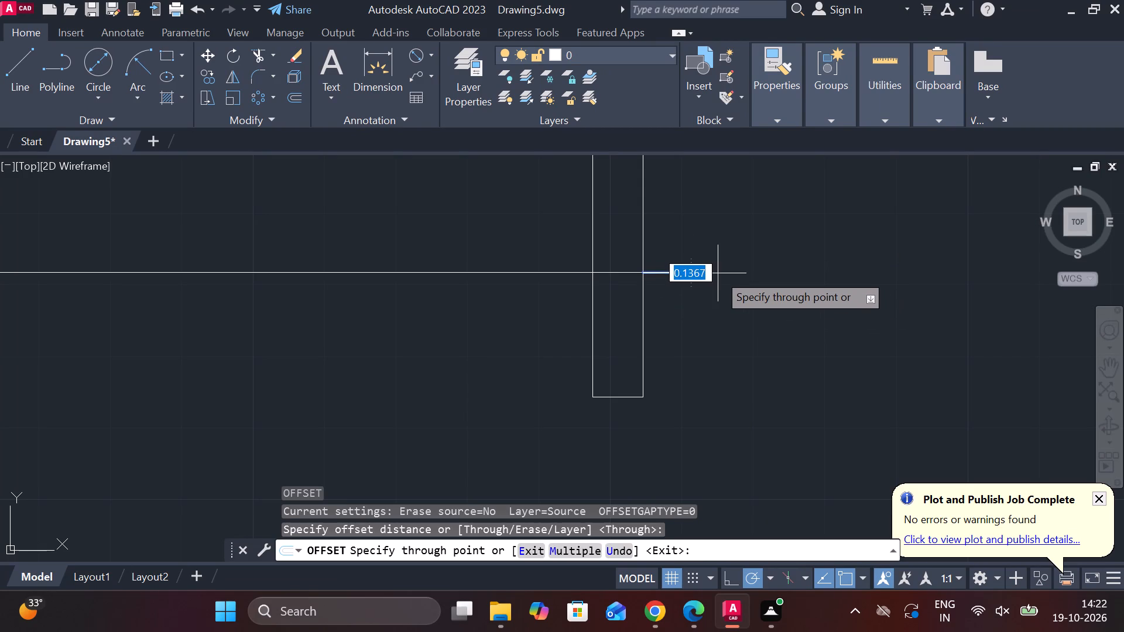
Draw an 83-unit horizontal line toward the narrow rectangle from the upper end of the short vertical line.
scroll(735, 274, "down", 1)
key("Escape")
scroll(746, 279, "down", 1)
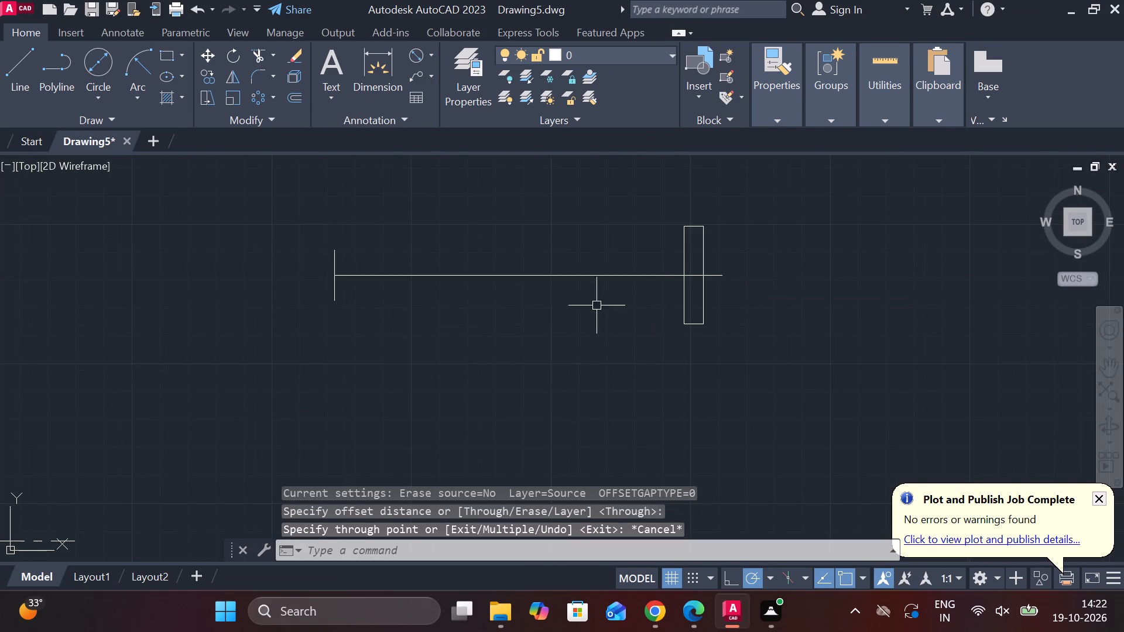
middle_click_drag(499, 294, 626, 337)
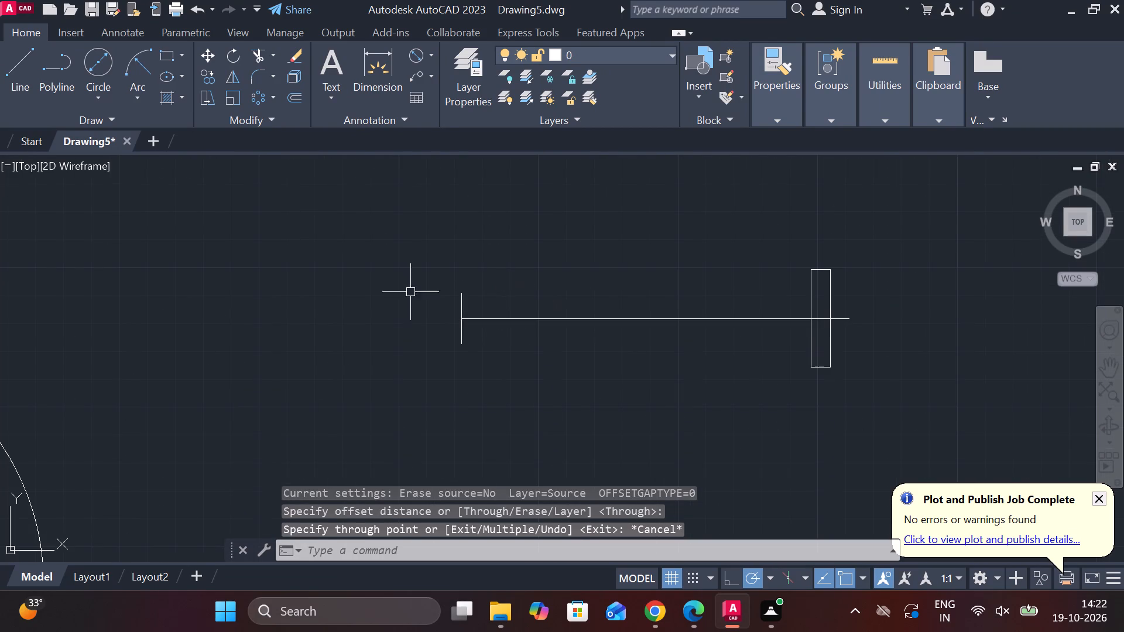
key("l")
key("Return")
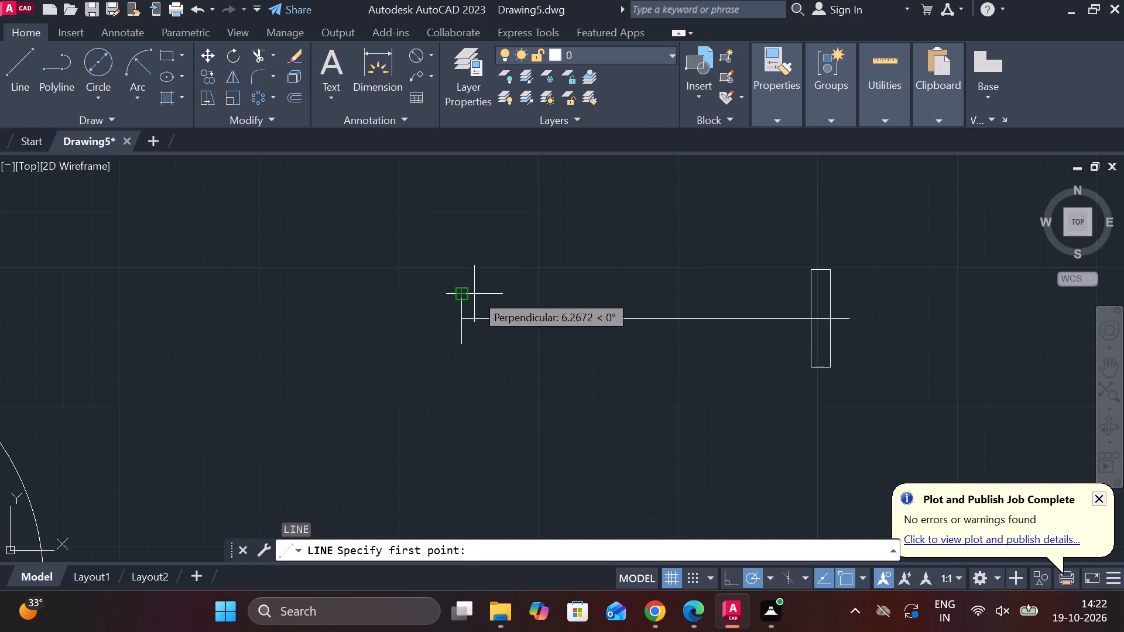
left_click(474, 294)
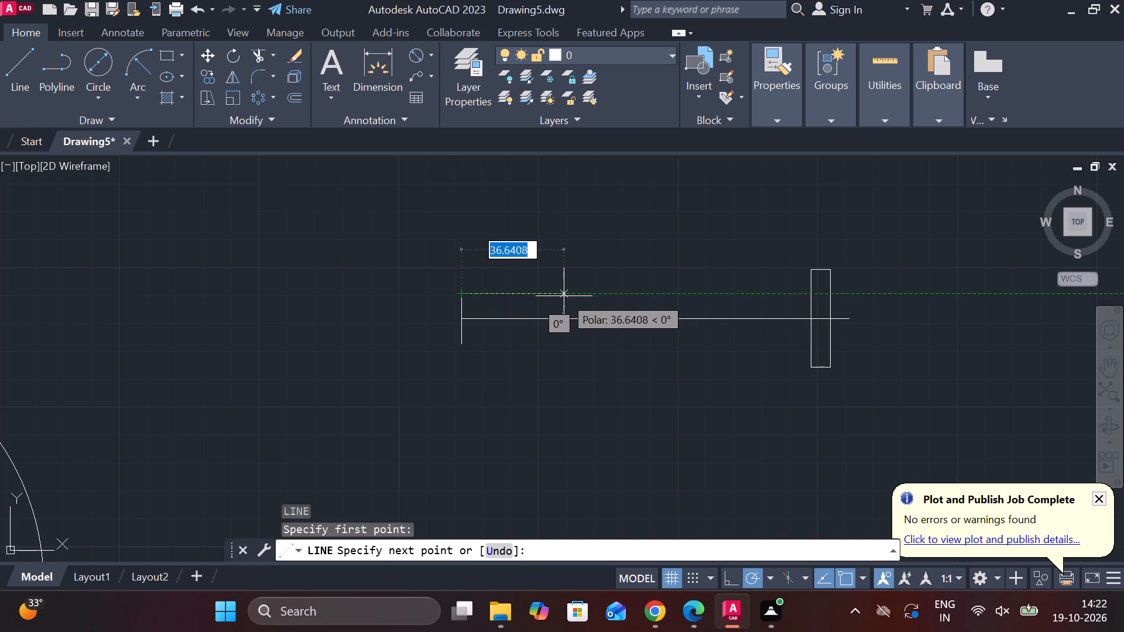
key("8")
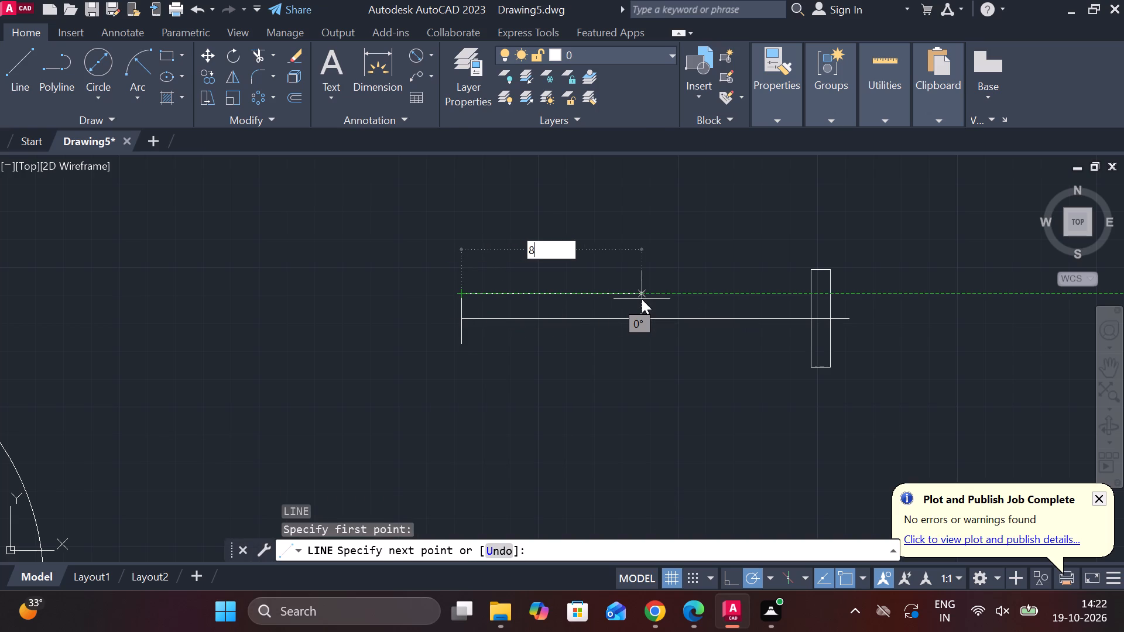
type("3")
key("space")
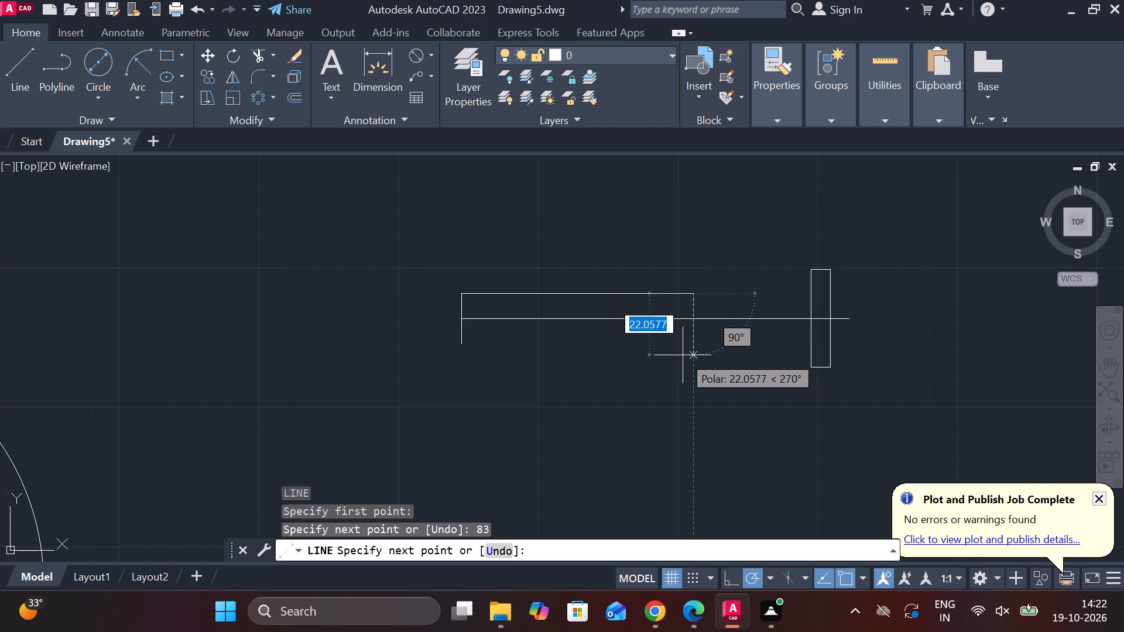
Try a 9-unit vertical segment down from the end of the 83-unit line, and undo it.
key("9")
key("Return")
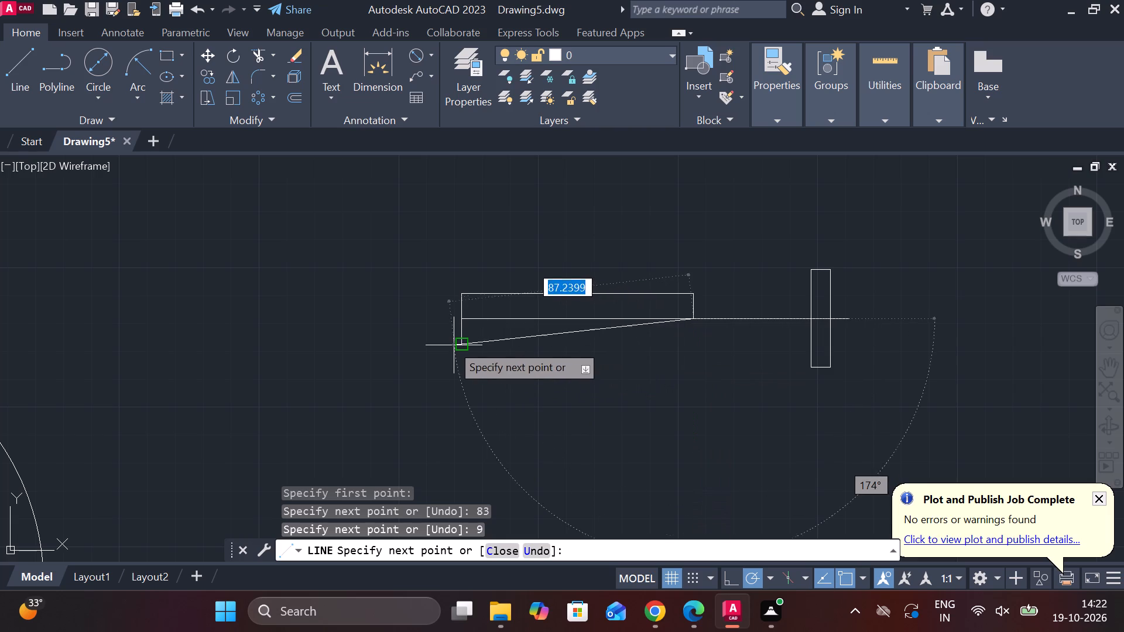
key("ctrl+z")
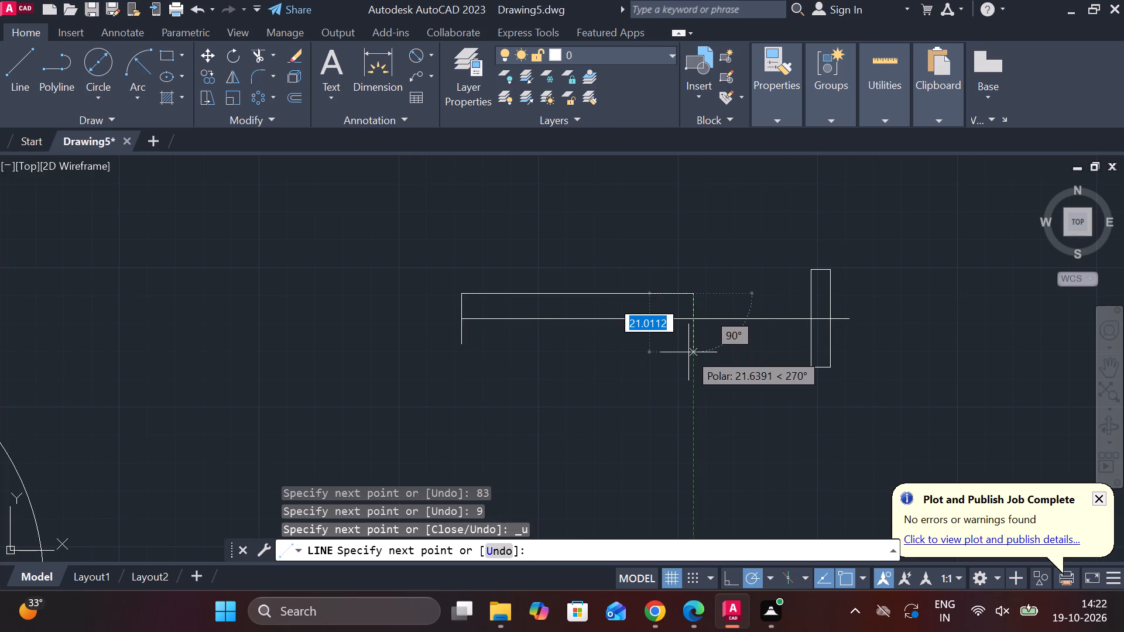
Continue with an 18-unit segment straight down and close the shaft outline at the short vertical line's lower end.
key("1")
key("8")
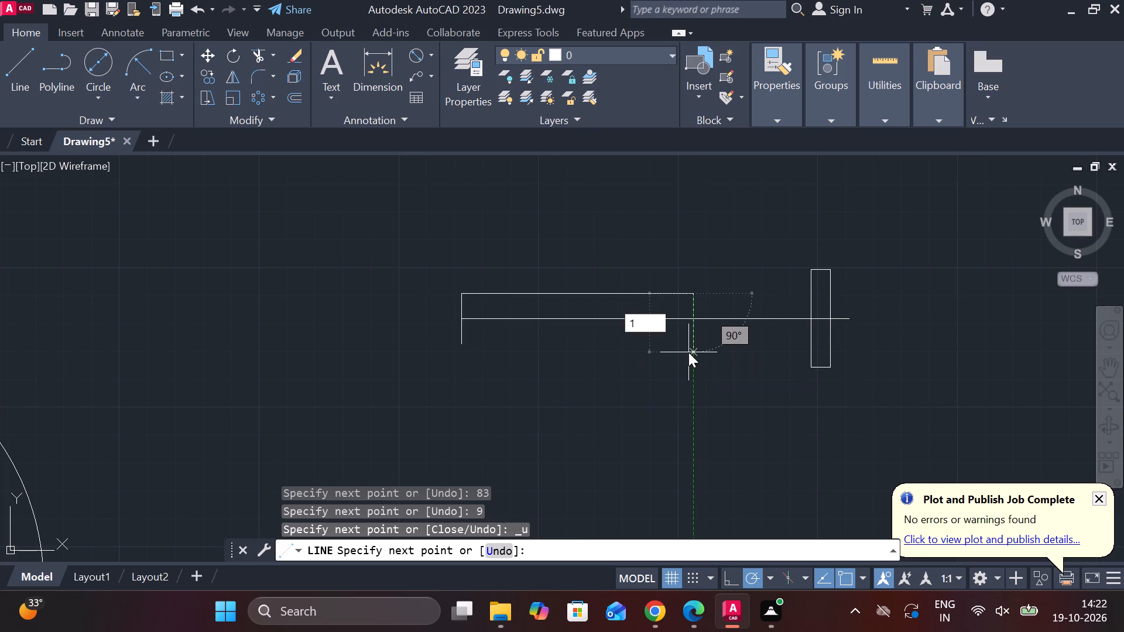
key("Return")
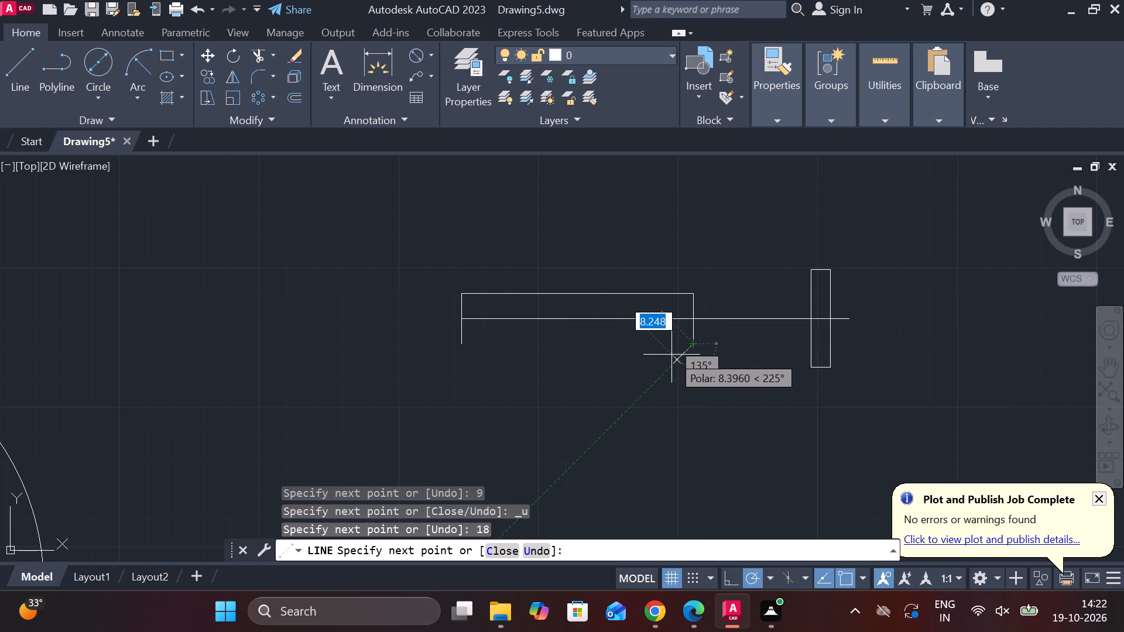
left_click(462, 342)
key("Escape")
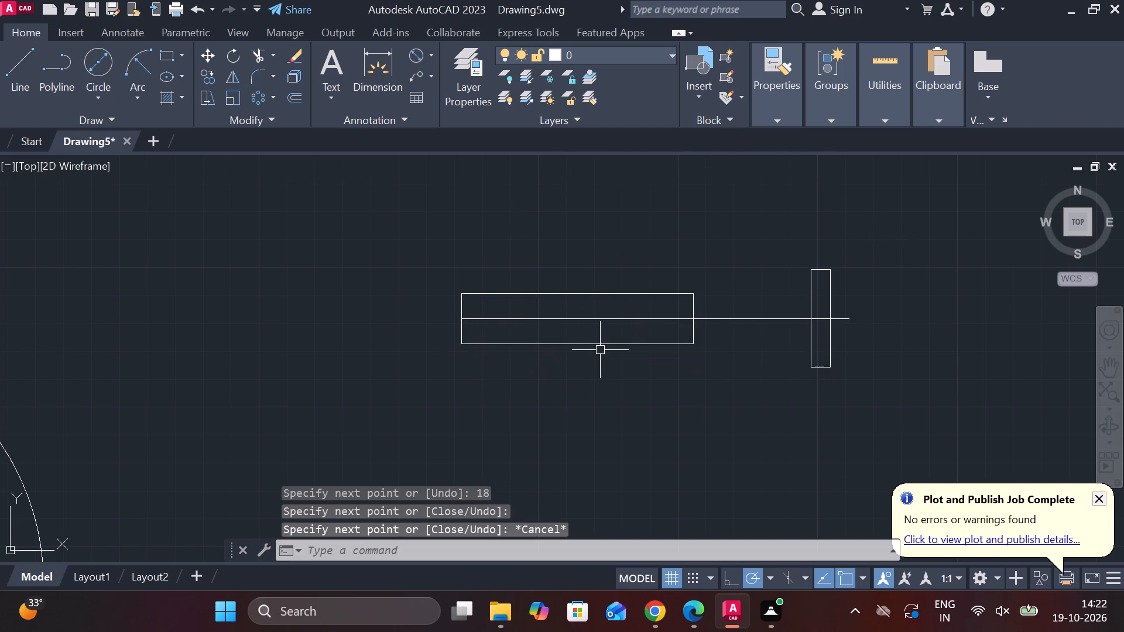
Draw a start-end-radius arc of radius 40 bulging outward between the two corners of the shaft's free end.
left_click(131, 60)
scroll(453, 242, "up", 1)
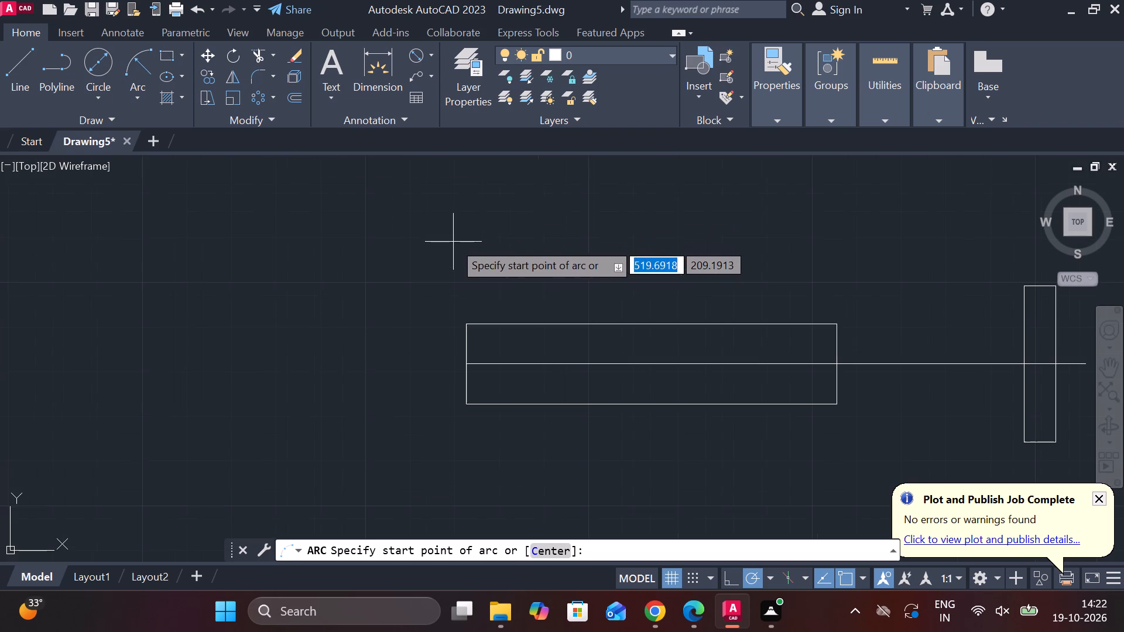
left_click(461, 325)
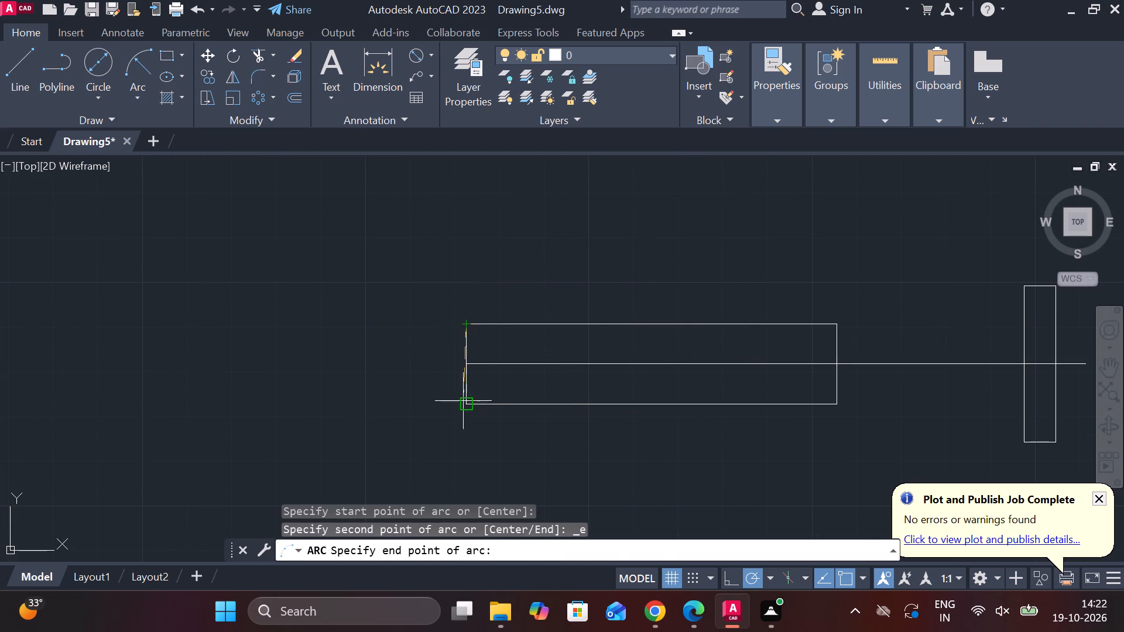
left_click(463, 401)
middle_click_drag(566, 431, 537, 374)
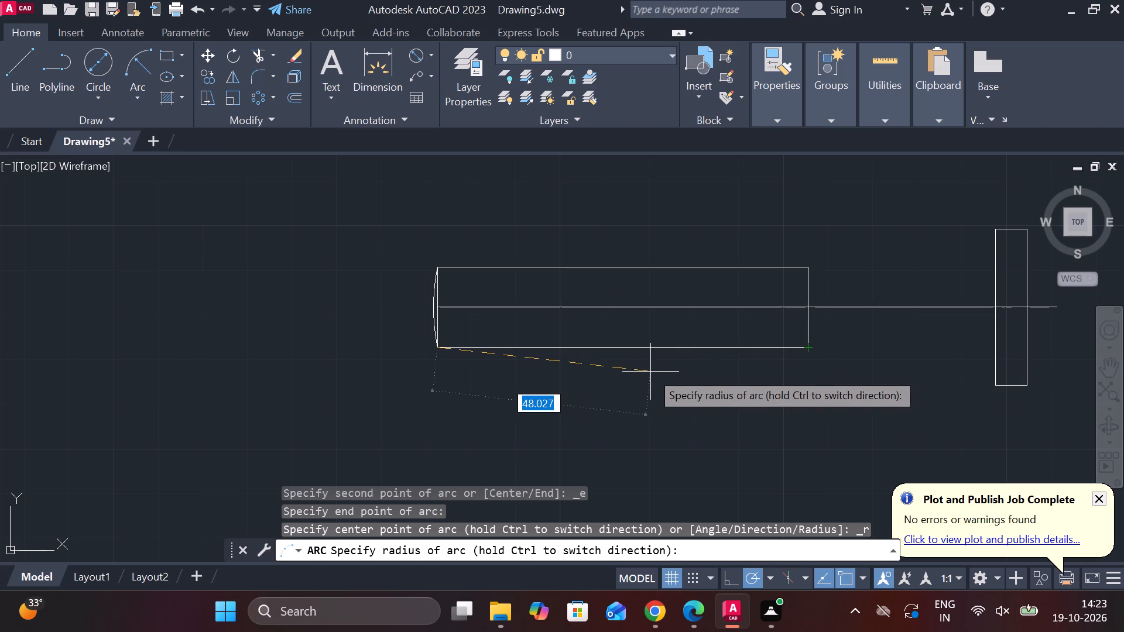
scroll(597, 366, "up", 2)
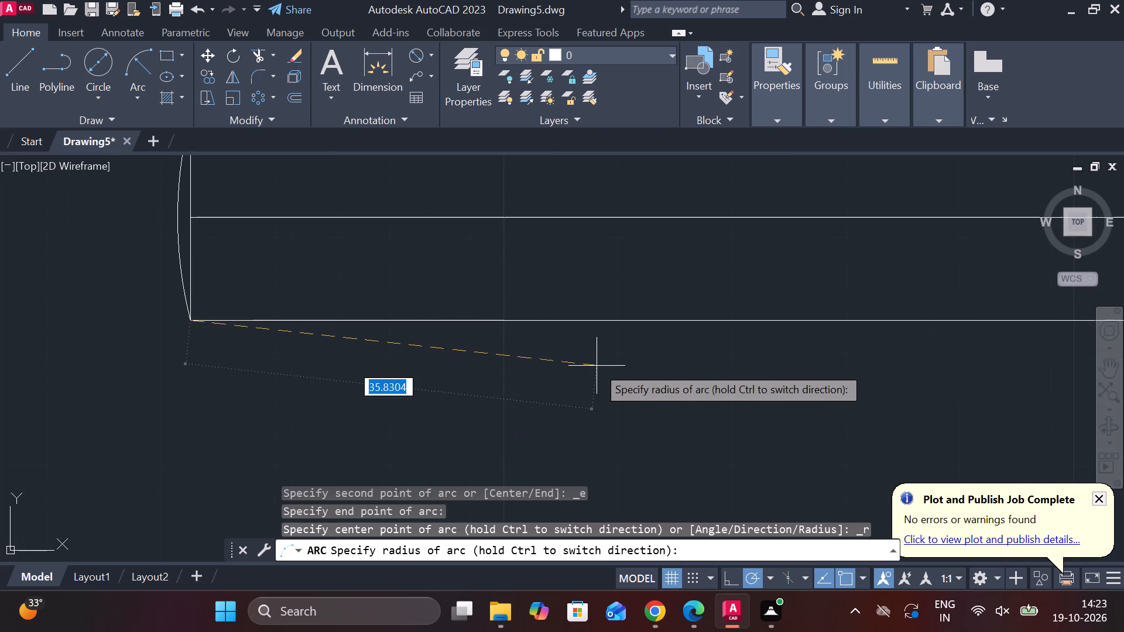
scroll(591, 366, "down", 1)
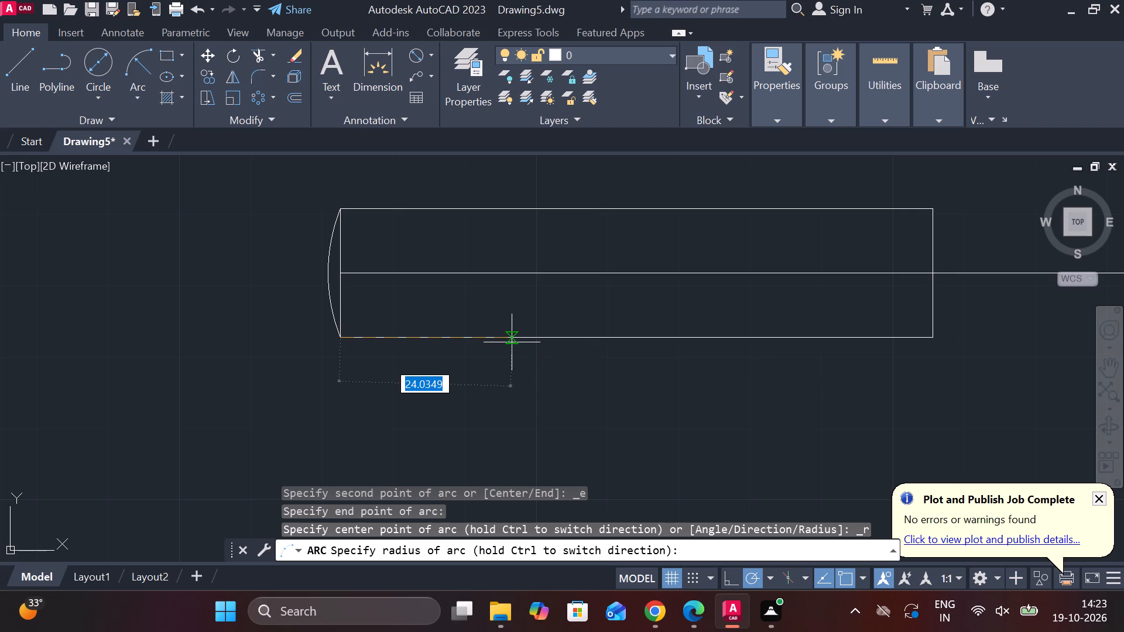
scroll(498, 350, "down", 2)
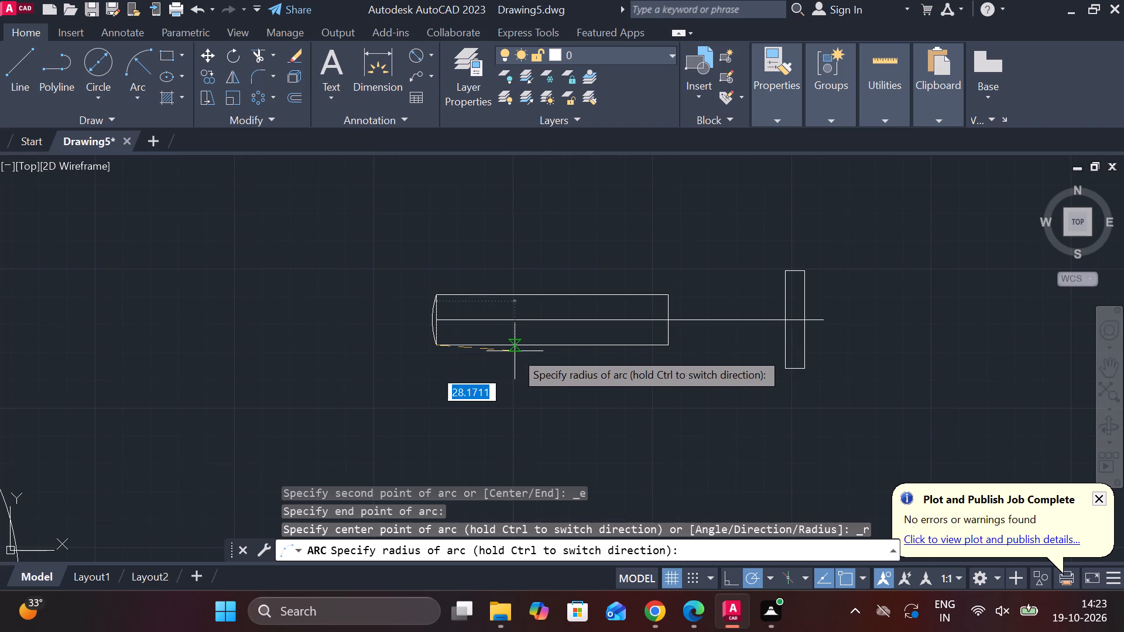
scroll(515, 351, "up", 2)
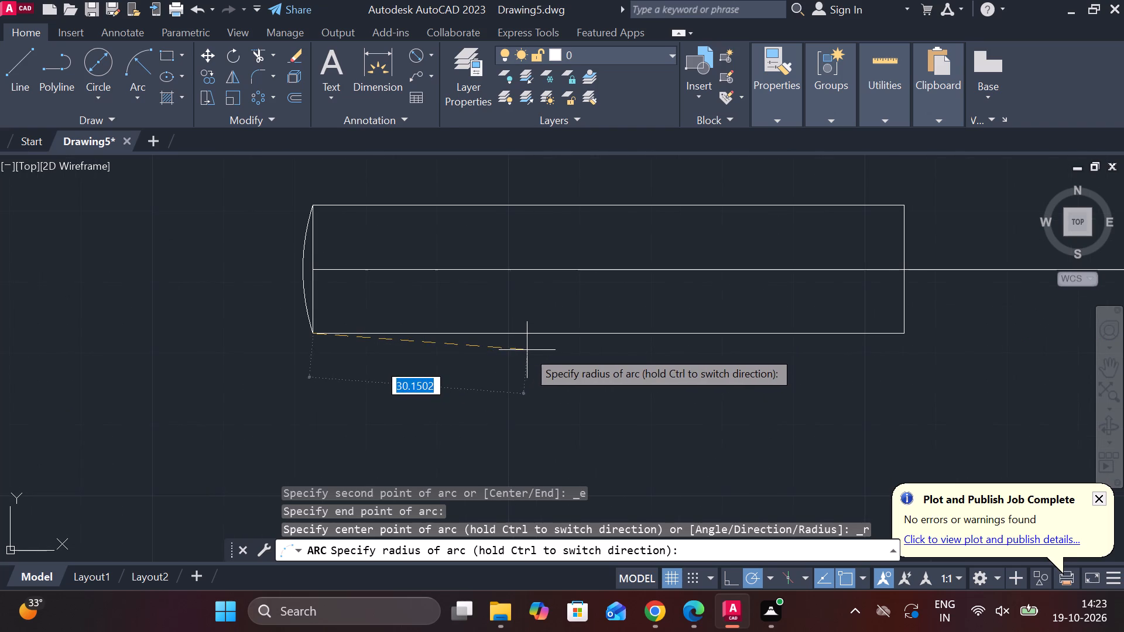
middle_click_drag(491, 355, 450, 369)
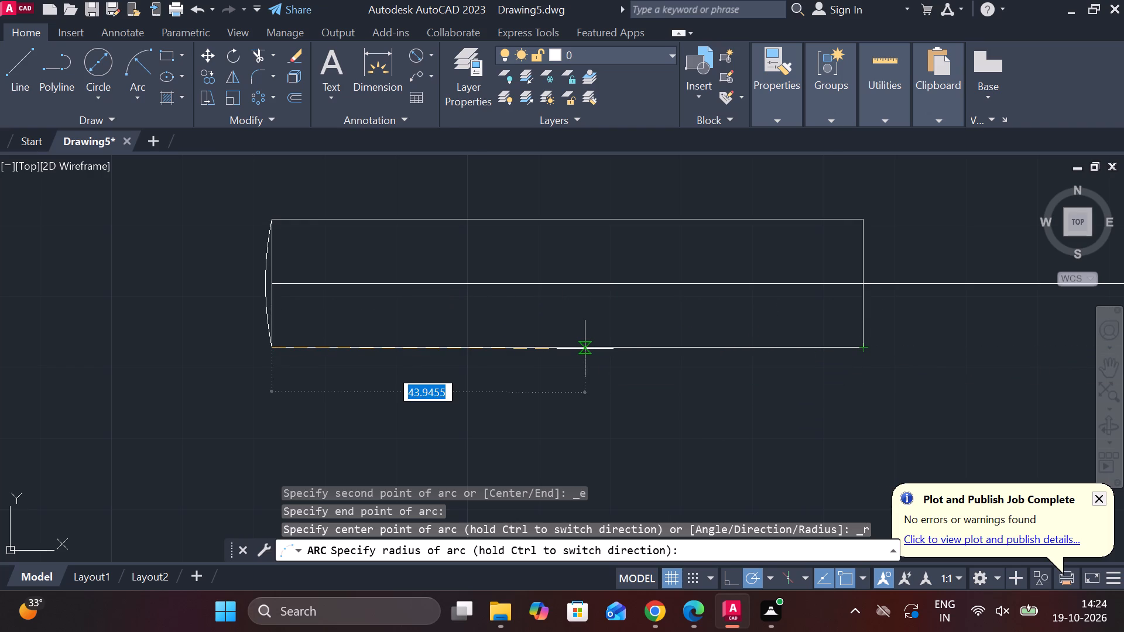
type("40")
key("Return")
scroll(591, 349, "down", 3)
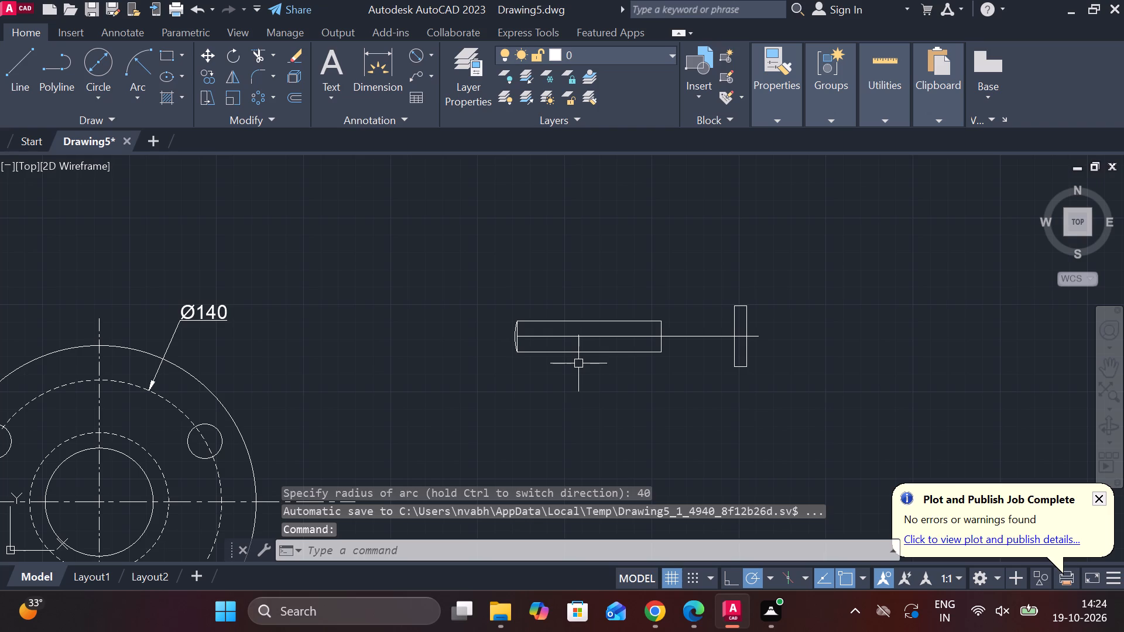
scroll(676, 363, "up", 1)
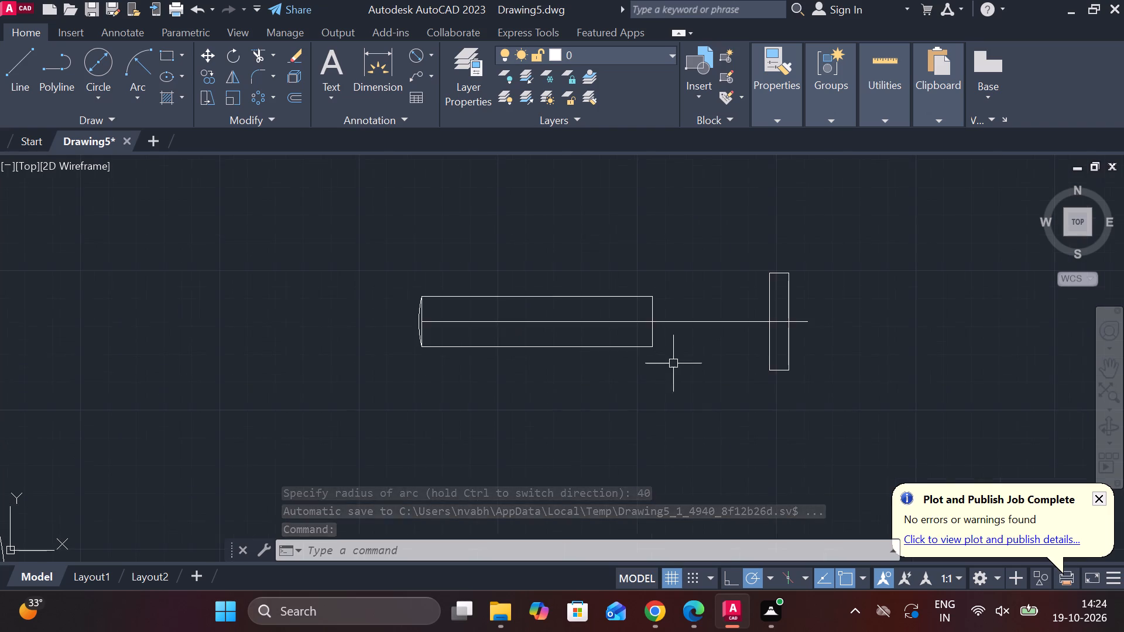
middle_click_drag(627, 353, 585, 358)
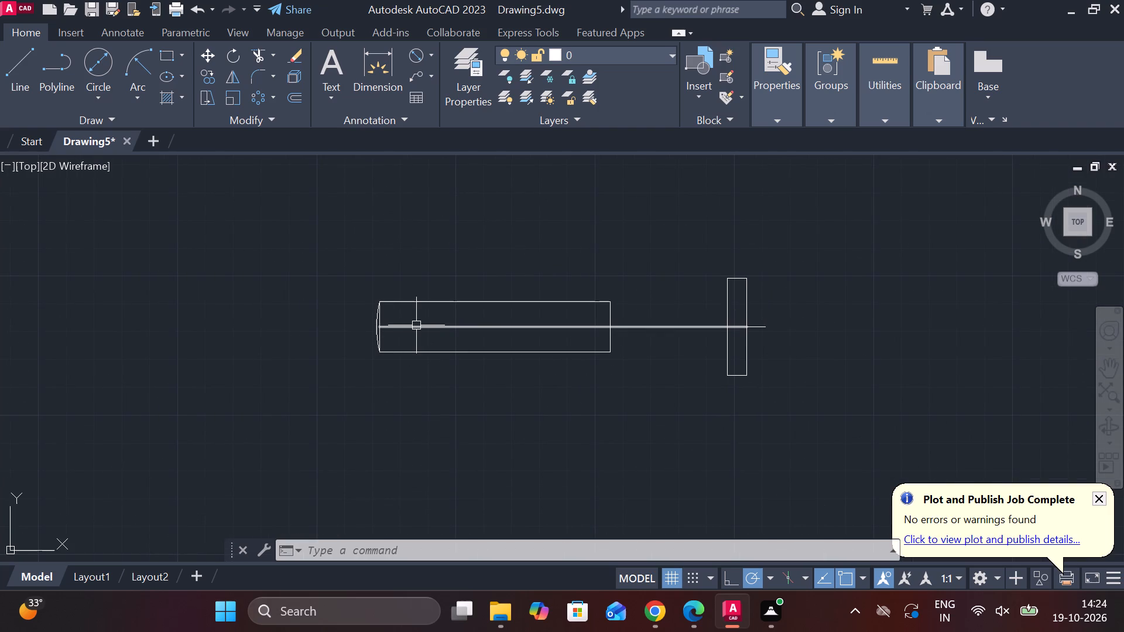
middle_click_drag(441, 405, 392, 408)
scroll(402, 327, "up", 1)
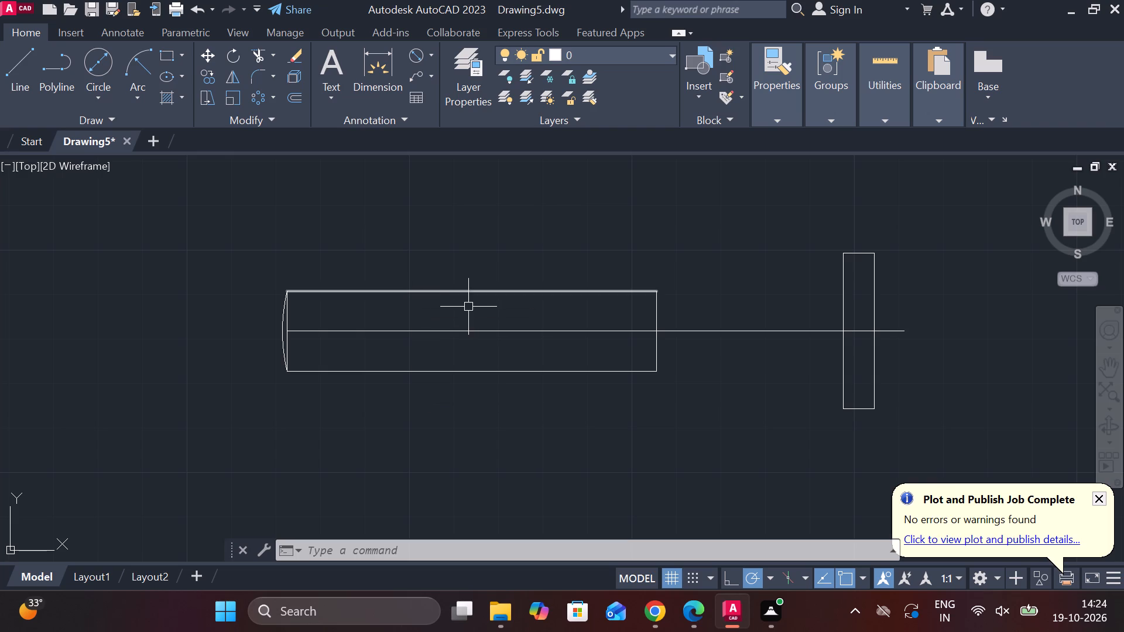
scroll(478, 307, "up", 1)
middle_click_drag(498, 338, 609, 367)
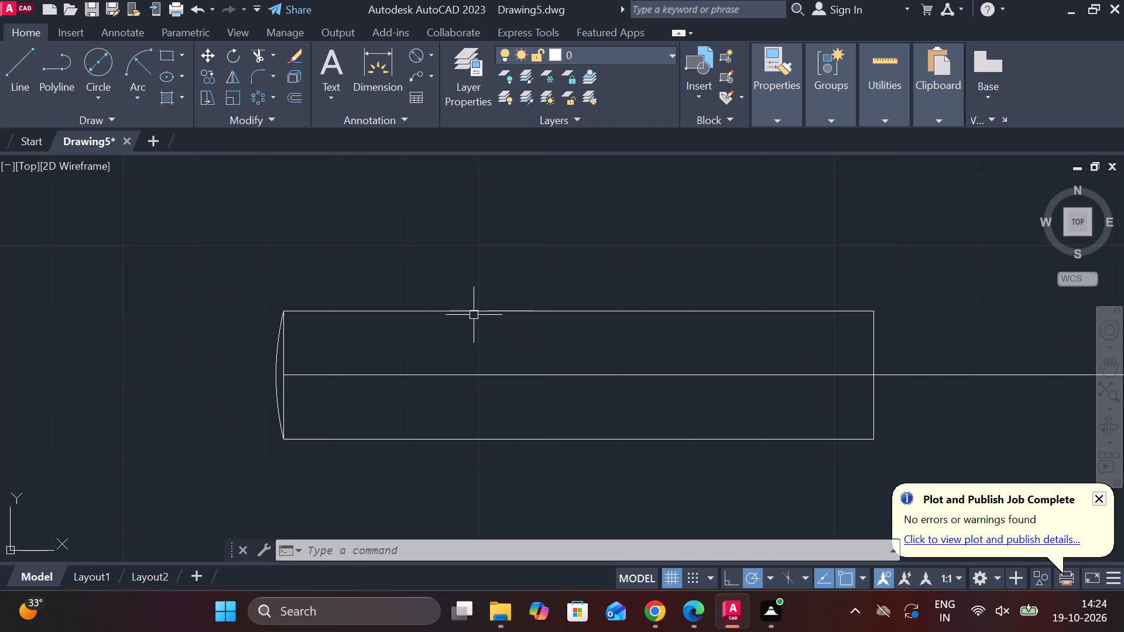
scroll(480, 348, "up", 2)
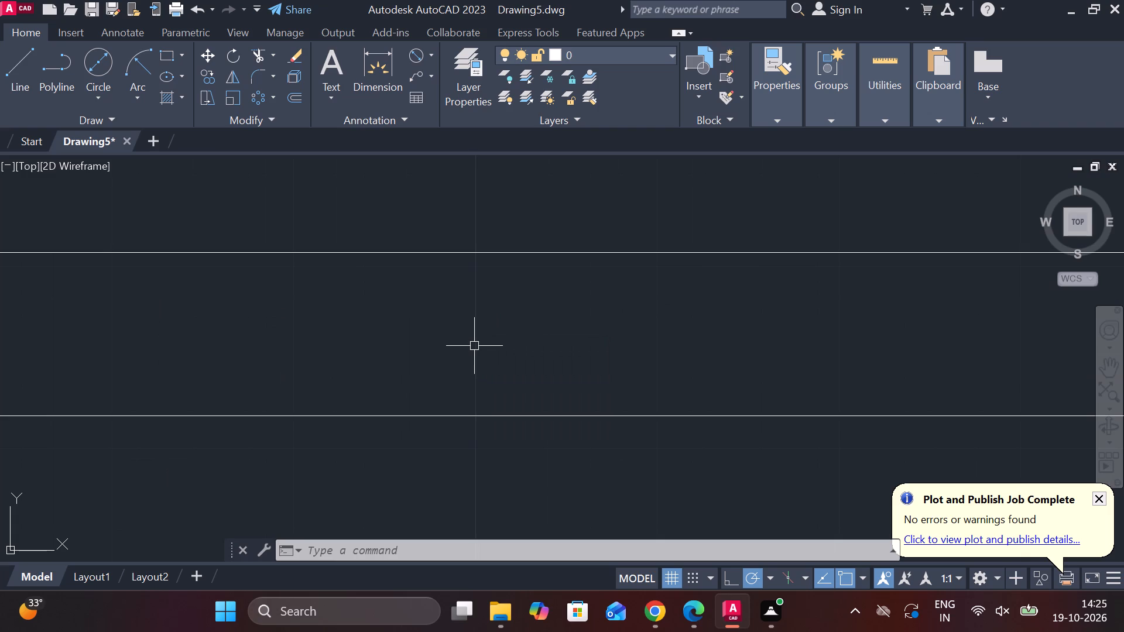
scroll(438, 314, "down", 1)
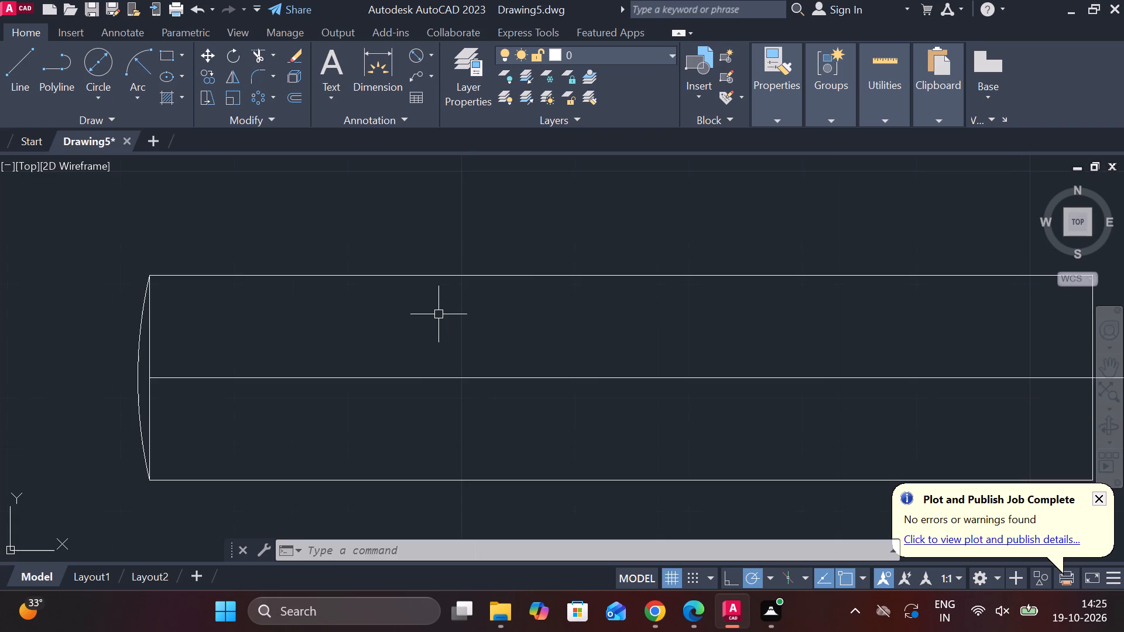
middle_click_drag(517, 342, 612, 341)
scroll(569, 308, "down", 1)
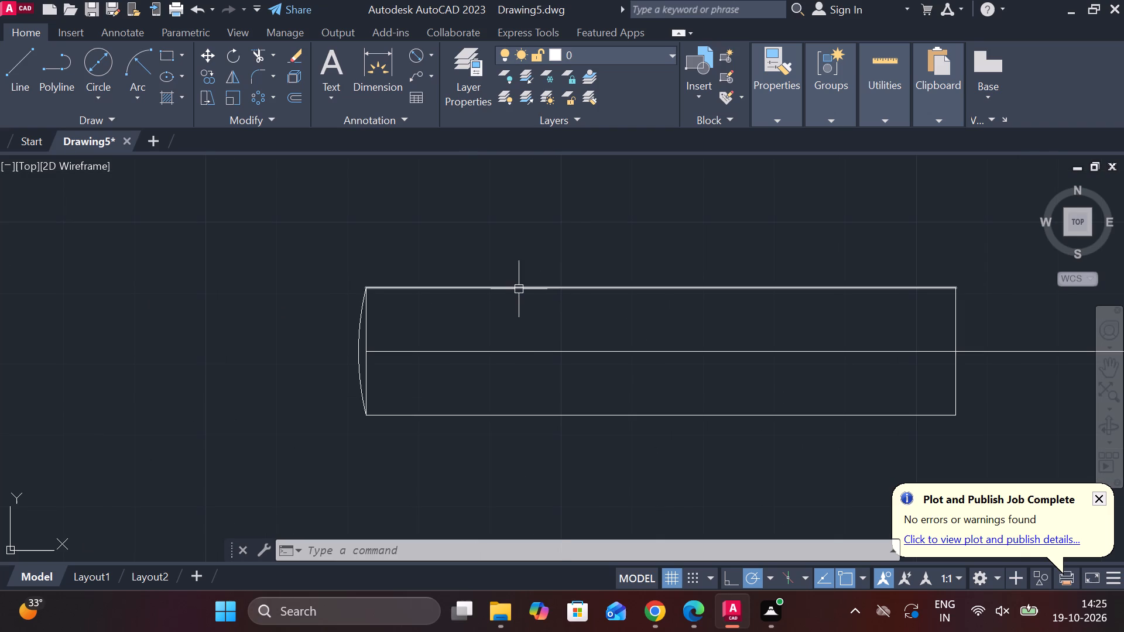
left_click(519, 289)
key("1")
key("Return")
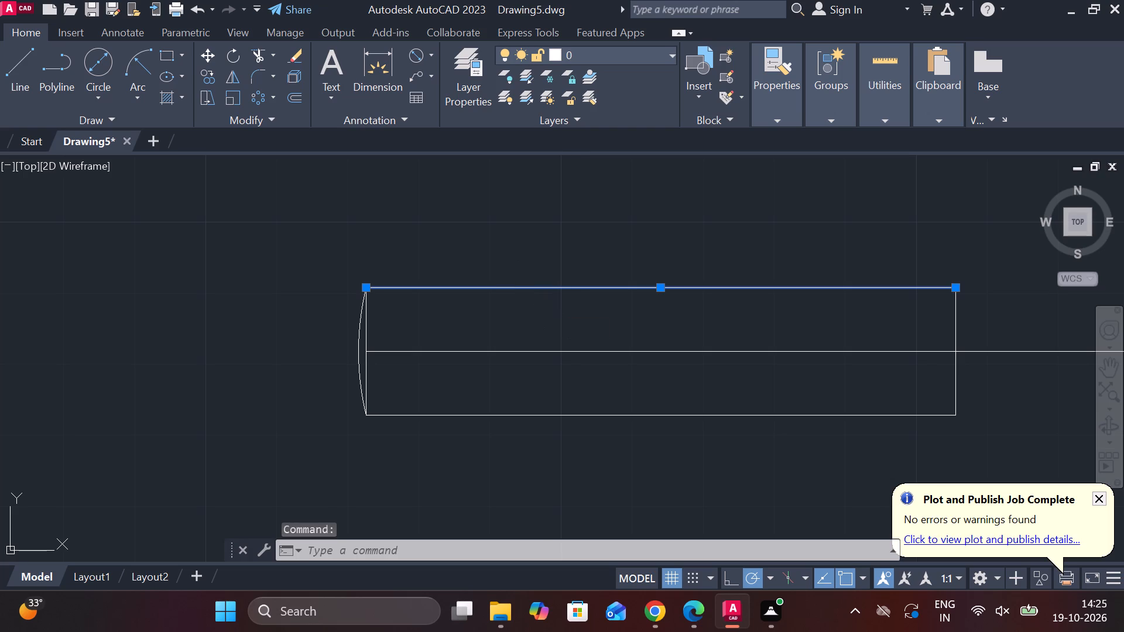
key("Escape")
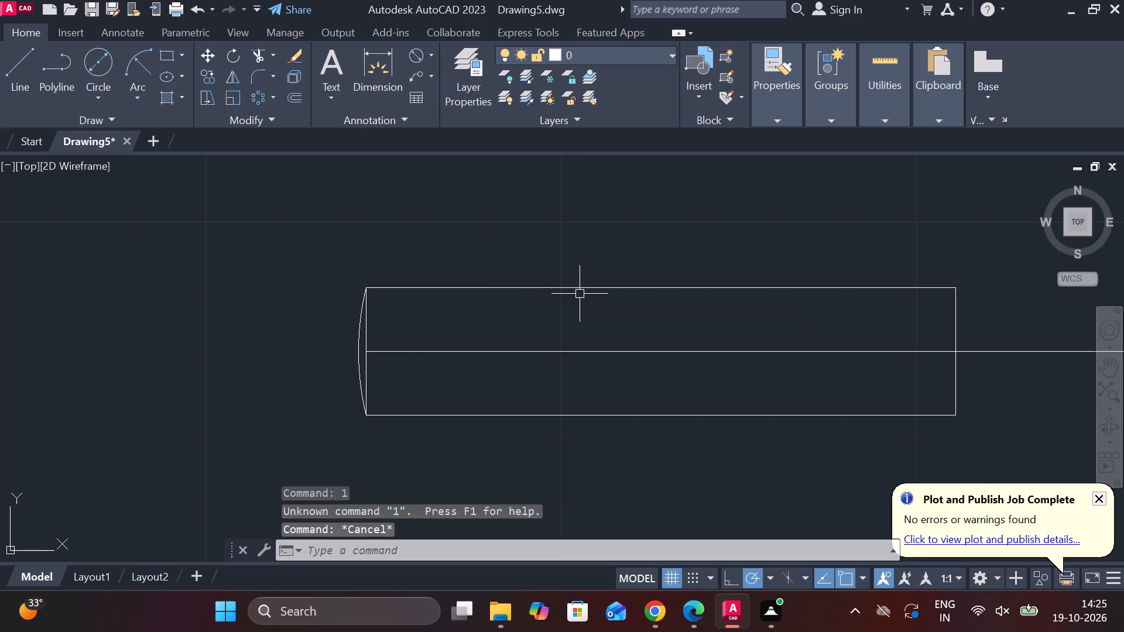
Offset the shaft outline's upper and lower long edges inward by 1 unit each.
left_click(579, 291)
key("0")
key("BackSpace")
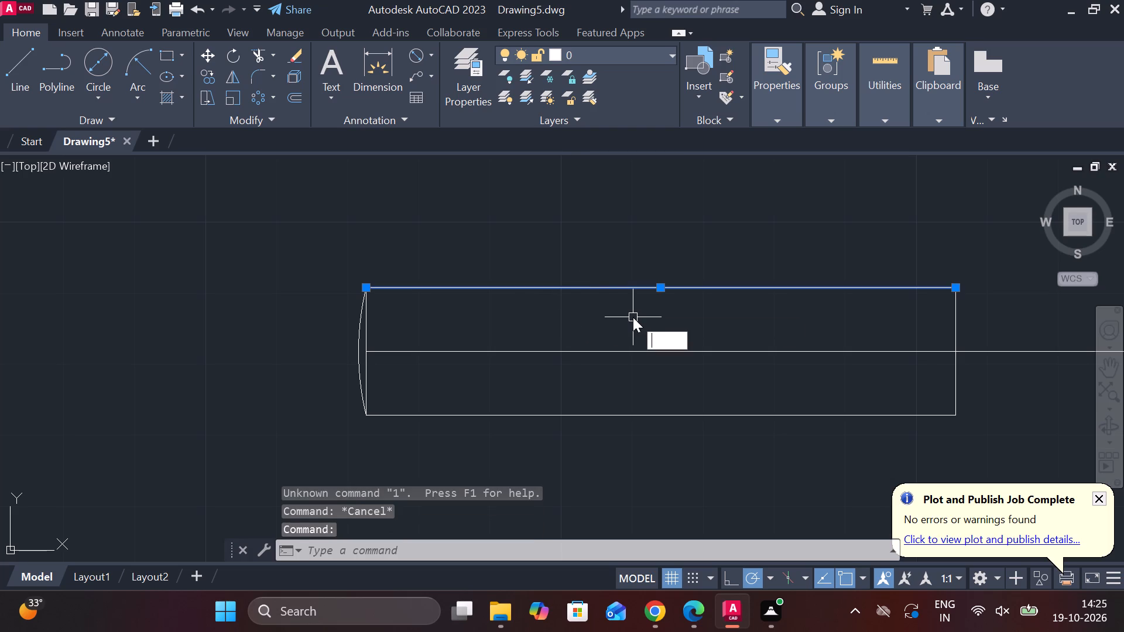
key("o")
key("Return")
key("Return")
type("1")
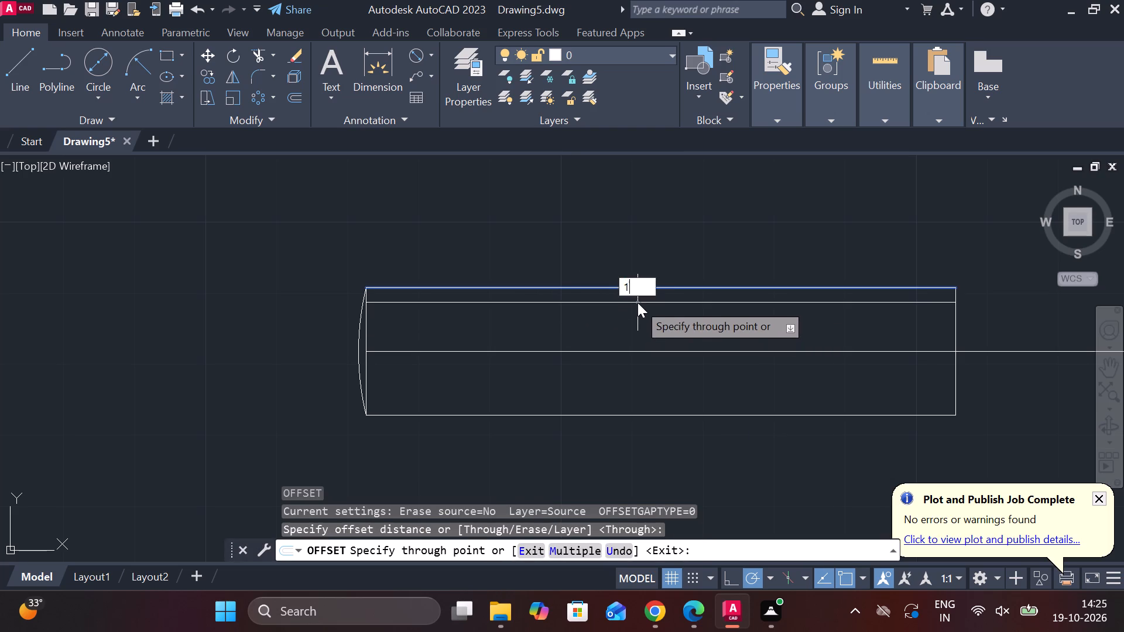
key("space")
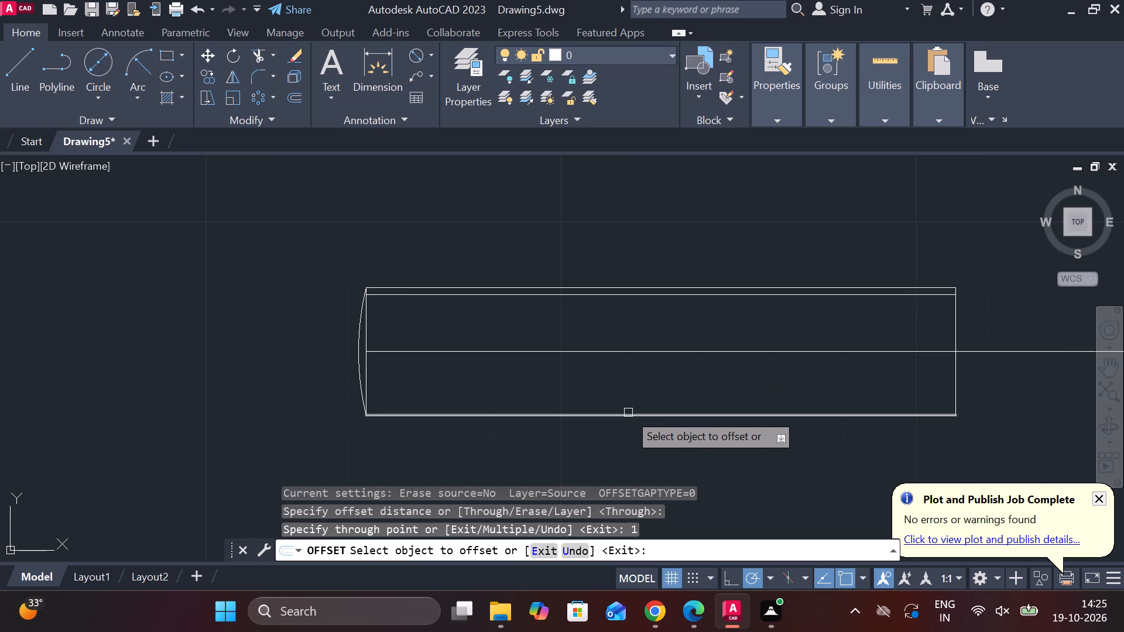
left_click(628, 413)
type("1")
key("space")
middle_click_drag(607, 410, 560, 413)
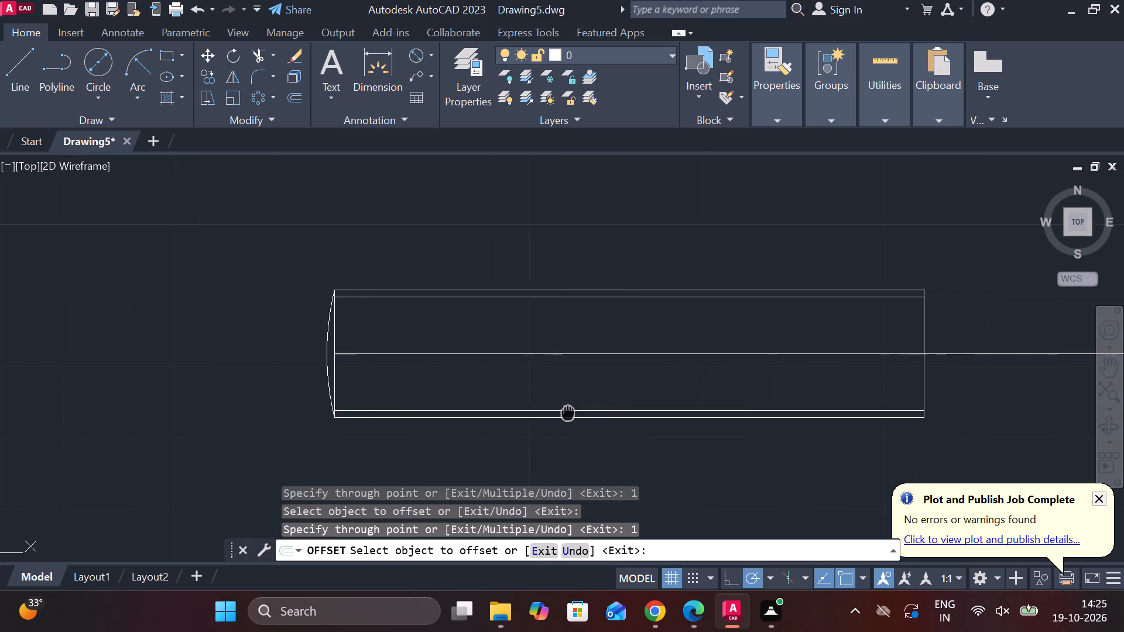
middle_click_drag(560, 413, 546, 408)
scroll(763, 336, "down", 1)
middle_click_drag(763, 336, 618, 355)
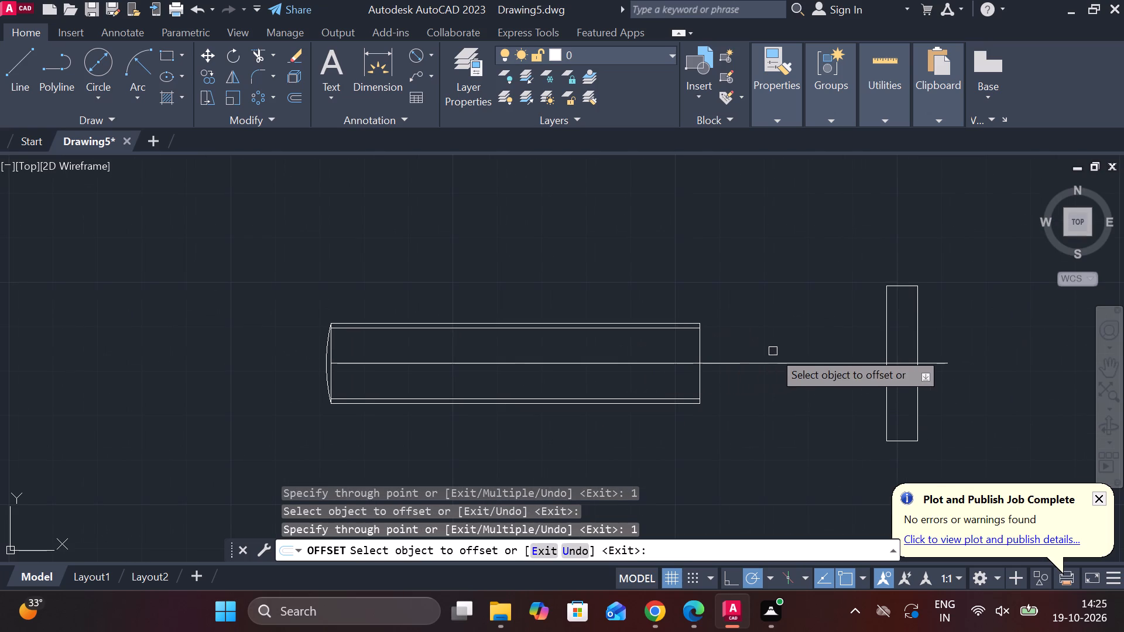
Lengthen the shaft outline's outer upper edge horizontally until it meets the flange rectangle's near vertical edge.
scroll(748, 339, "up", 1)
middle_click_drag(746, 339, 708, 336)
key("Escape")
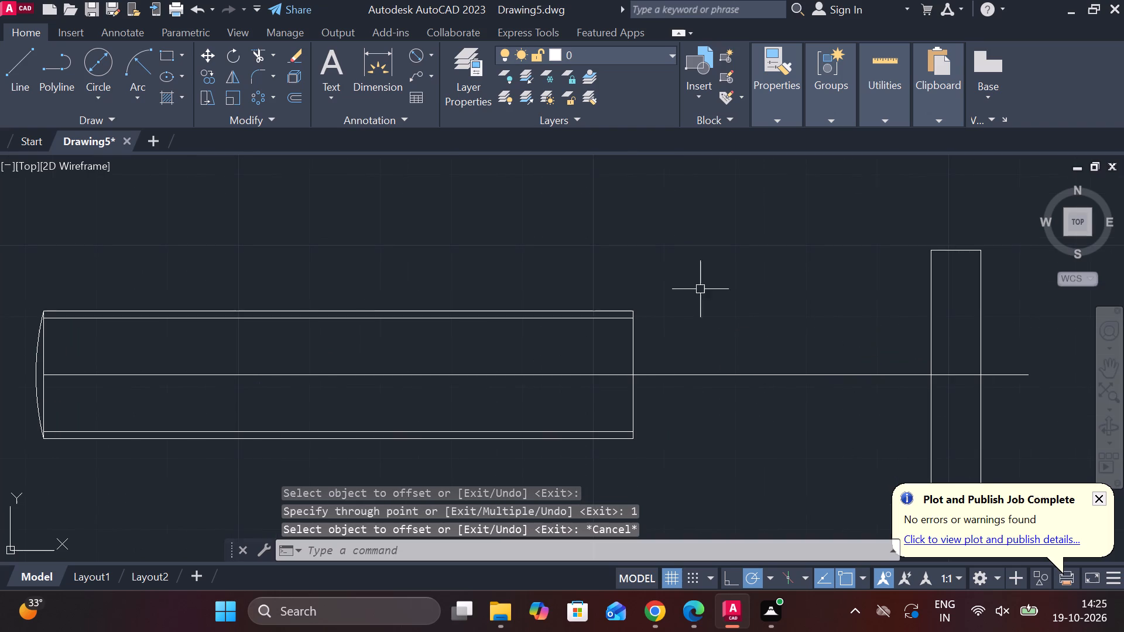
left_click(621, 308)
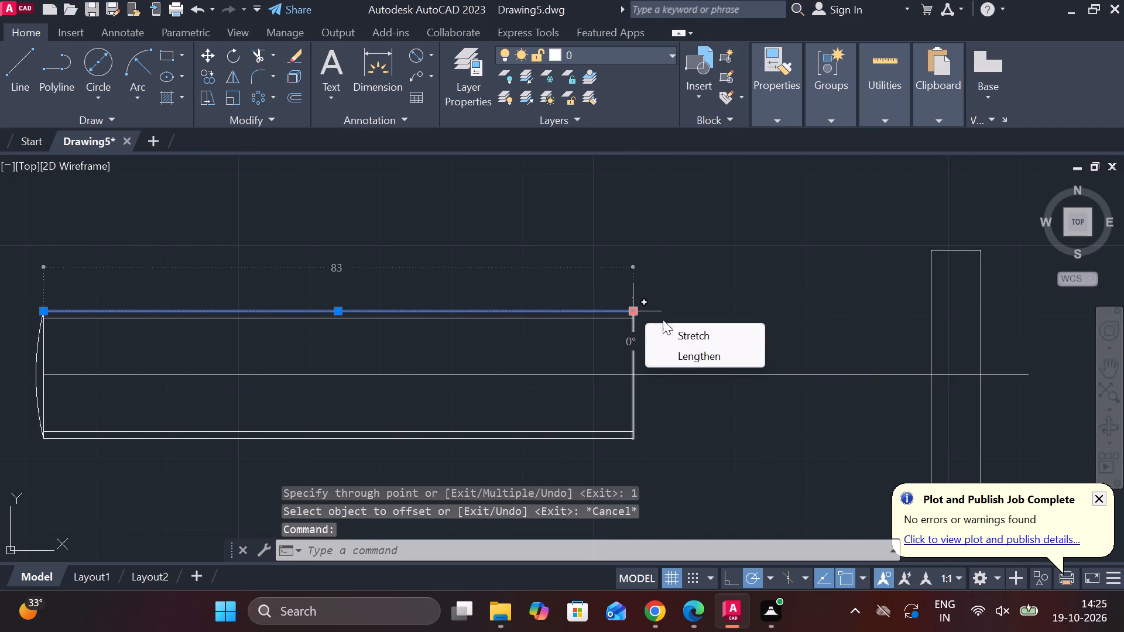
left_click(698, 352)
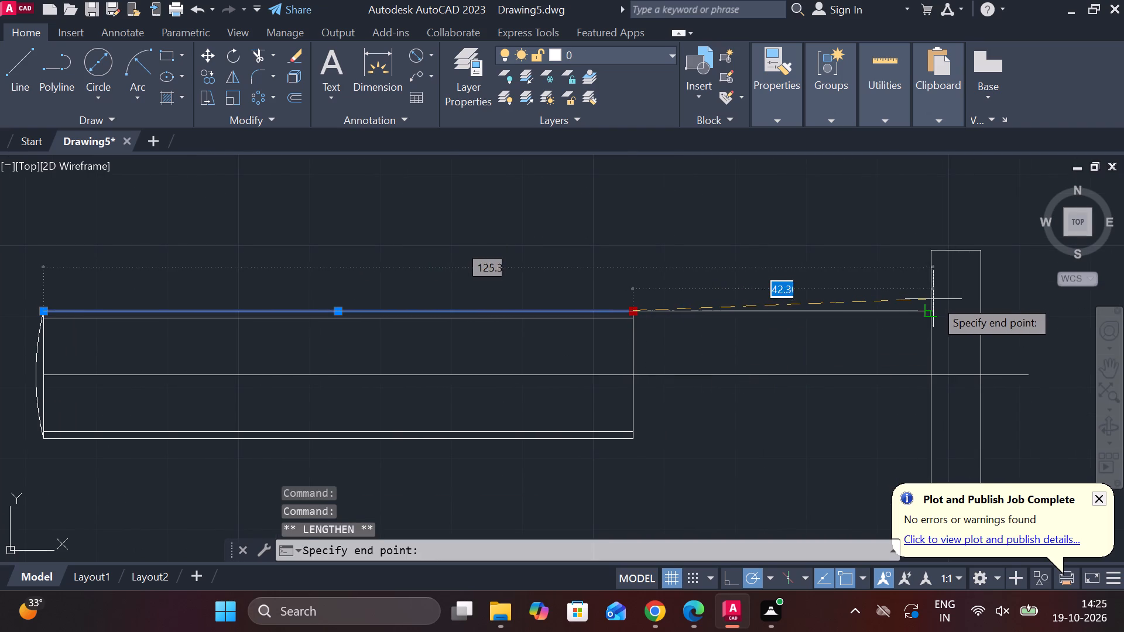
left_click(931, 304)
key("Escape")
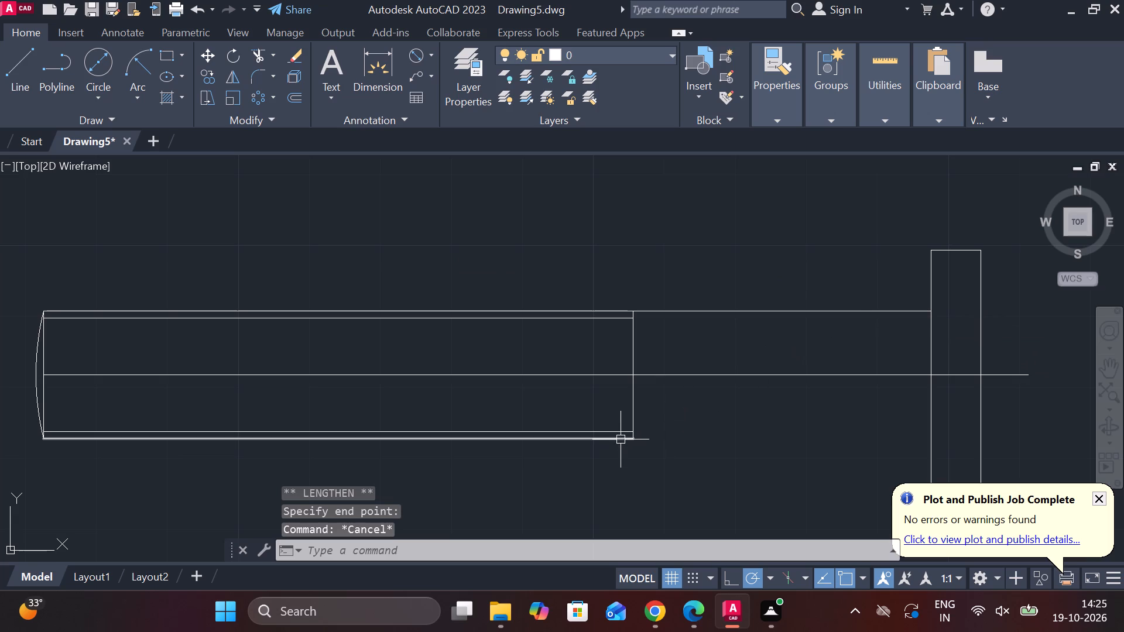
Lengthen the shaft outline's outer lower edge horizontally until it meets the flange rectangle's near vertical edge.
left_click(621, 439)
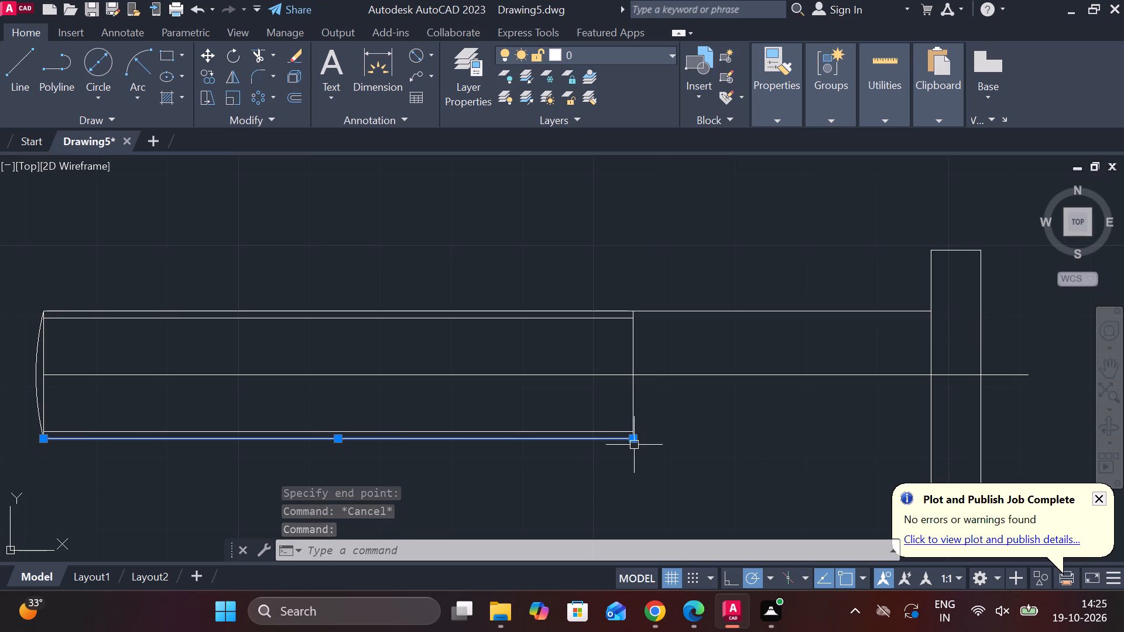
left_click(693, 486)
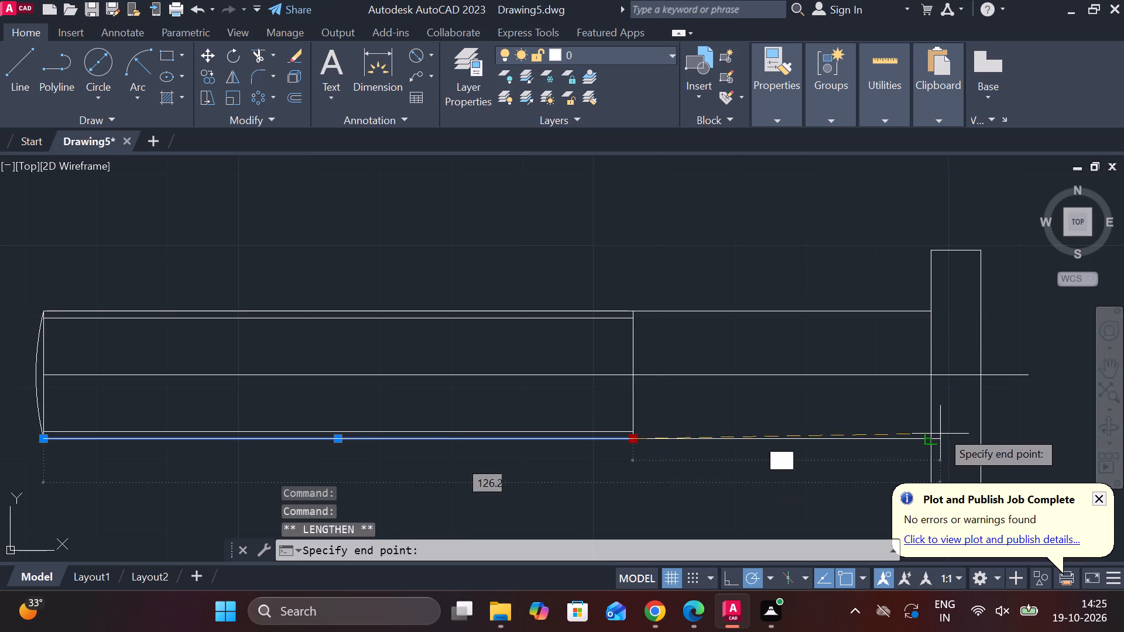
left_click(936, 431)
middle_click_drag(938, 425, 916, 425)
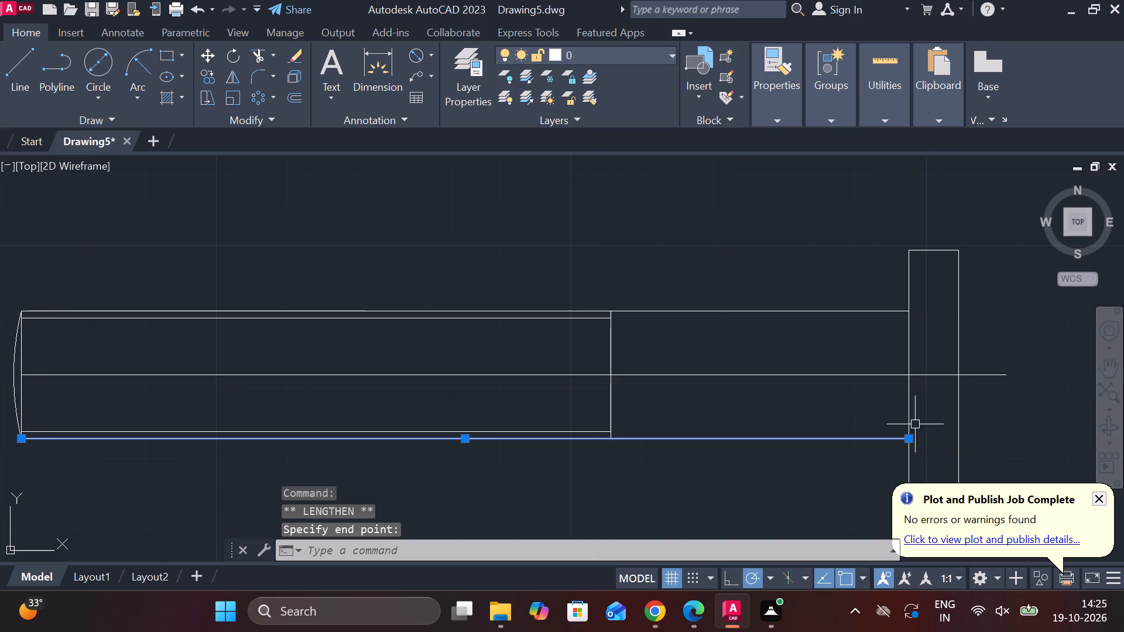
middle_click_drag(772, 403, 704, 417)
middle_click_drag(703, 417, 667, 434)
key("Escape")
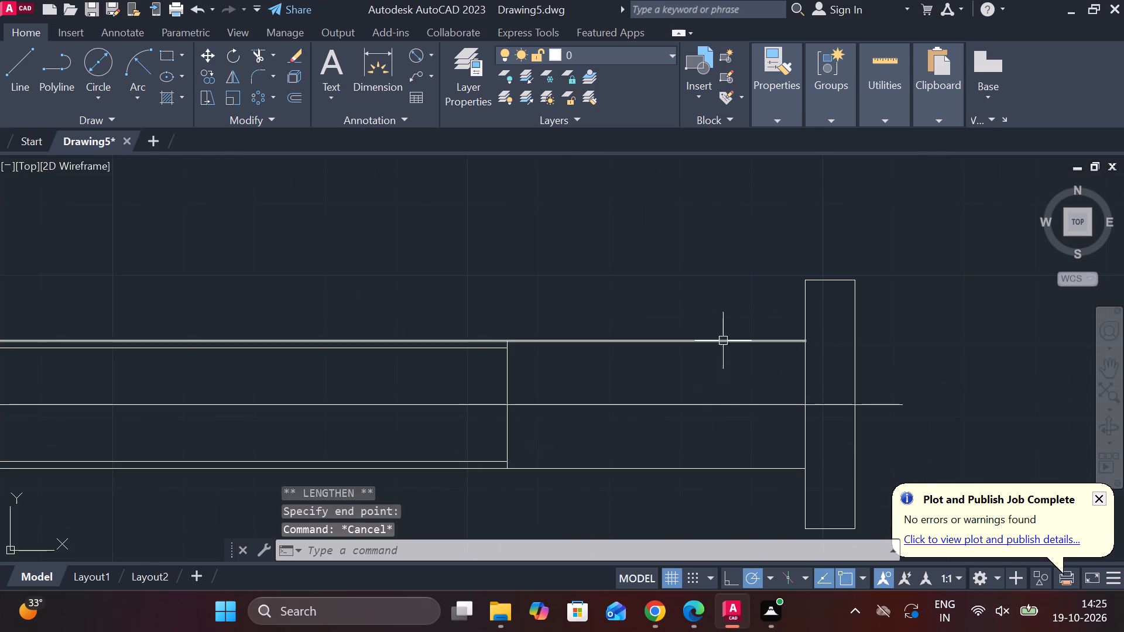
key("Escape")
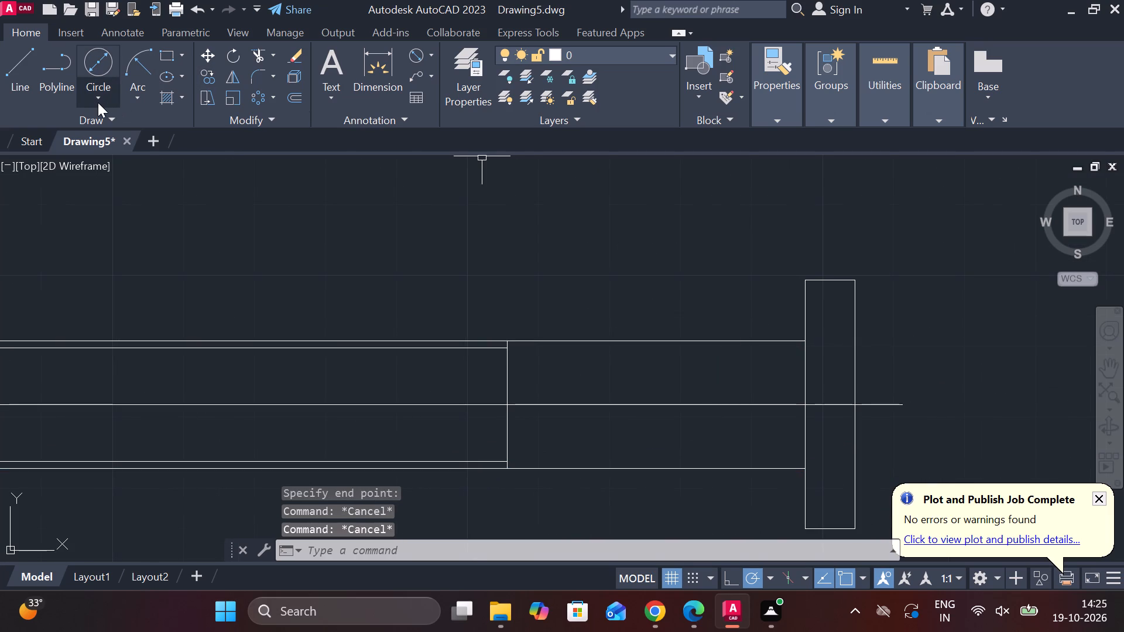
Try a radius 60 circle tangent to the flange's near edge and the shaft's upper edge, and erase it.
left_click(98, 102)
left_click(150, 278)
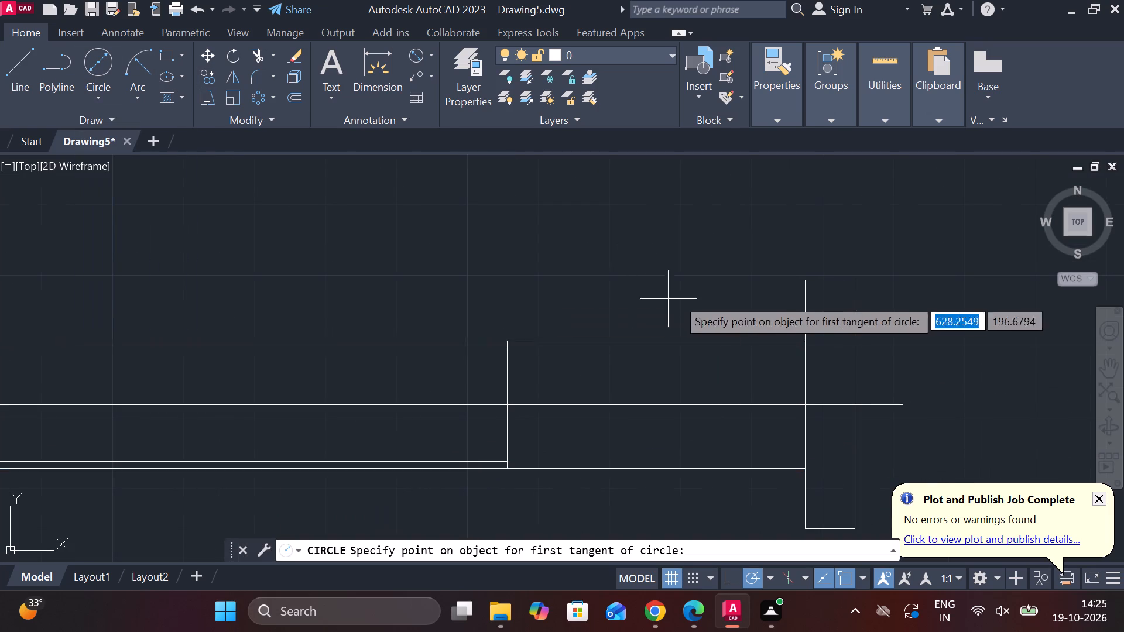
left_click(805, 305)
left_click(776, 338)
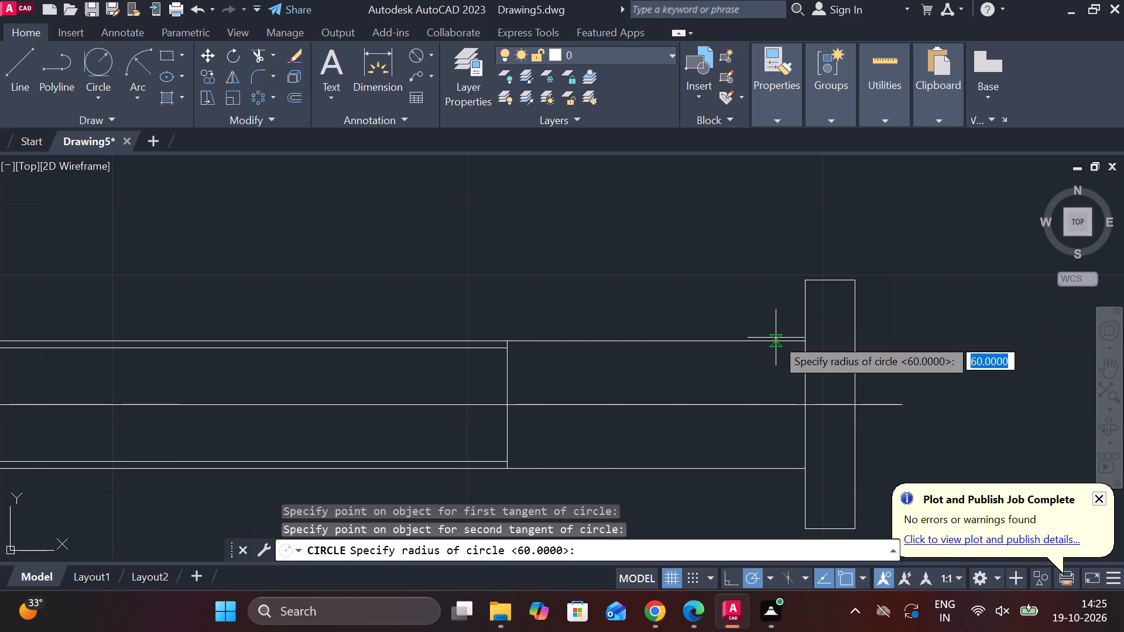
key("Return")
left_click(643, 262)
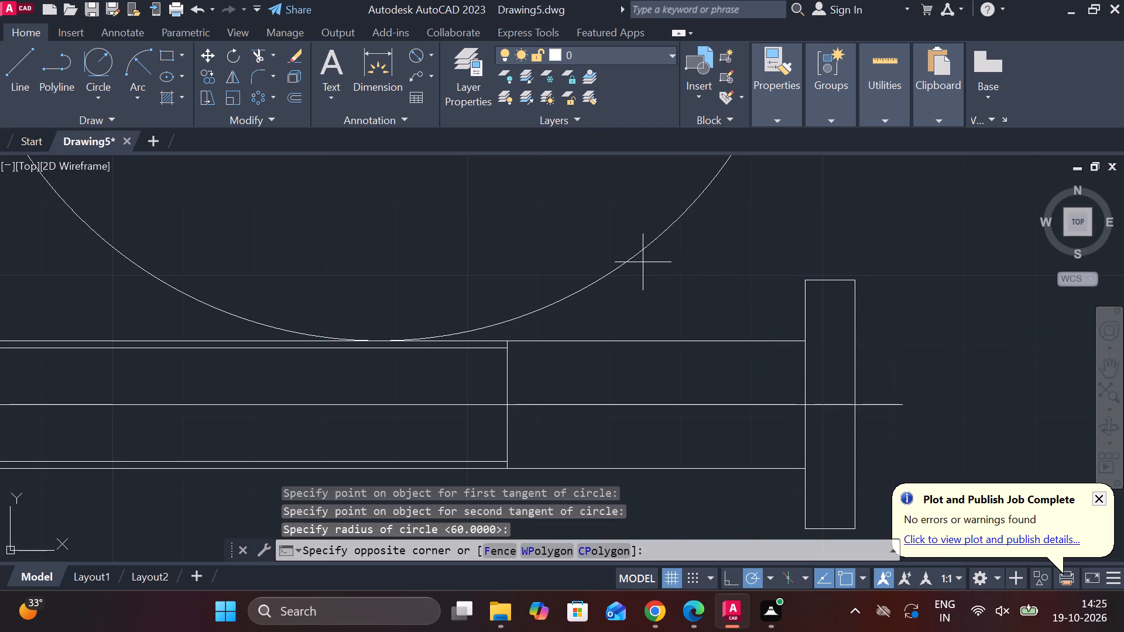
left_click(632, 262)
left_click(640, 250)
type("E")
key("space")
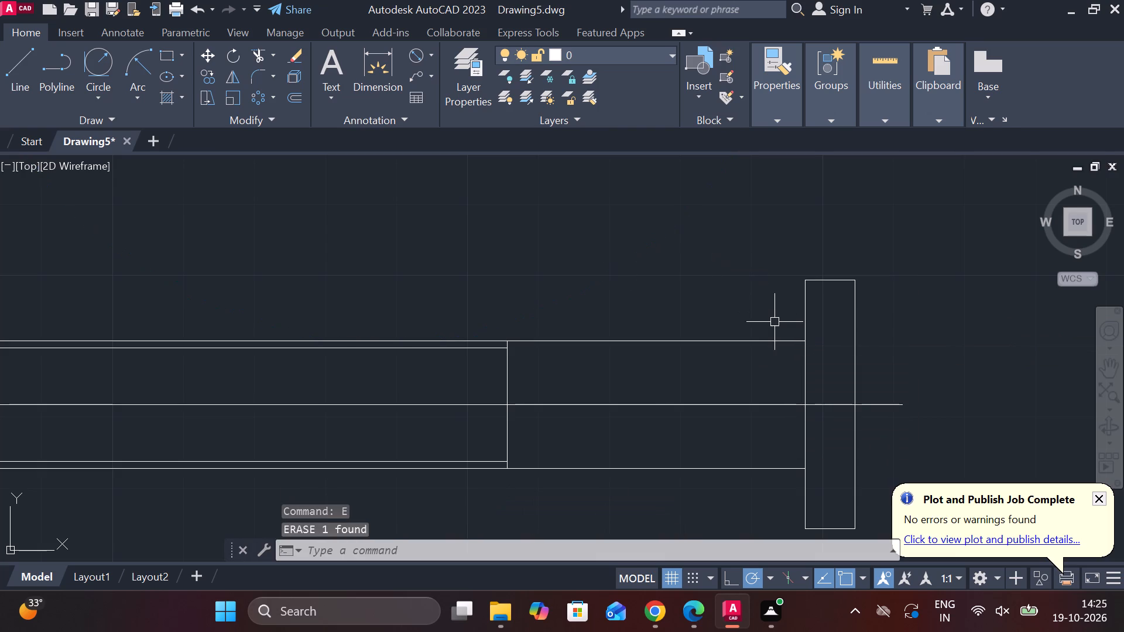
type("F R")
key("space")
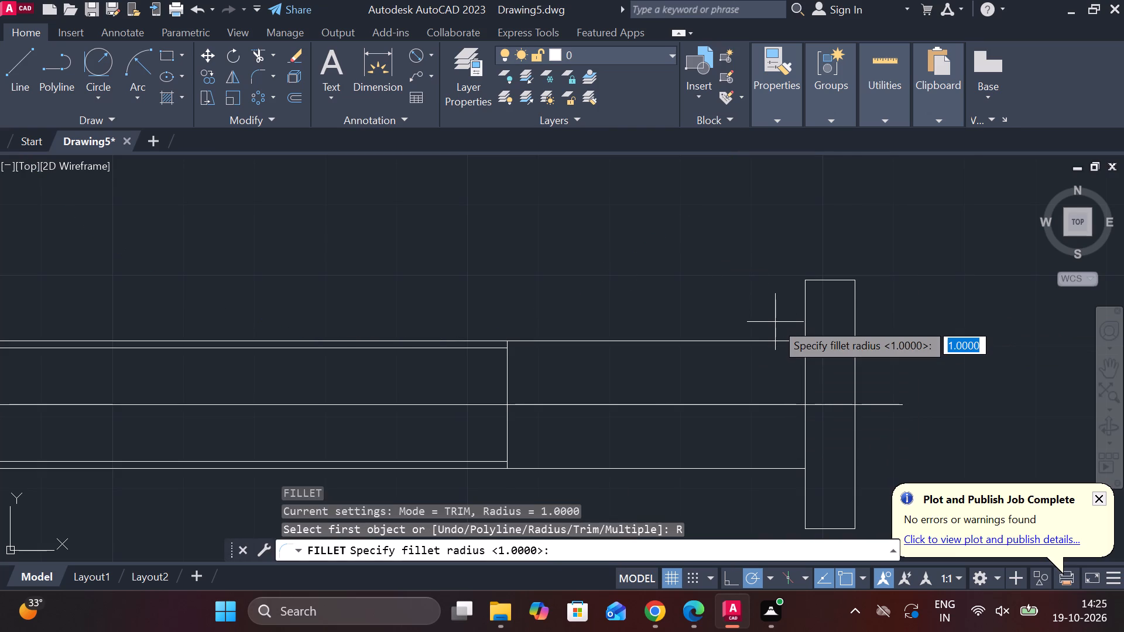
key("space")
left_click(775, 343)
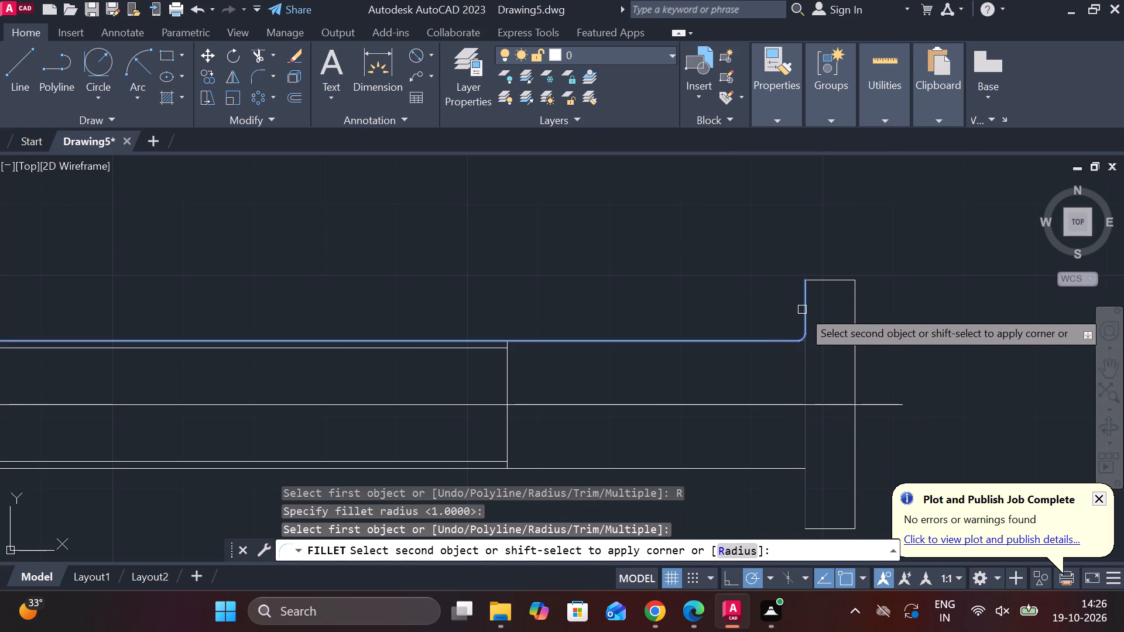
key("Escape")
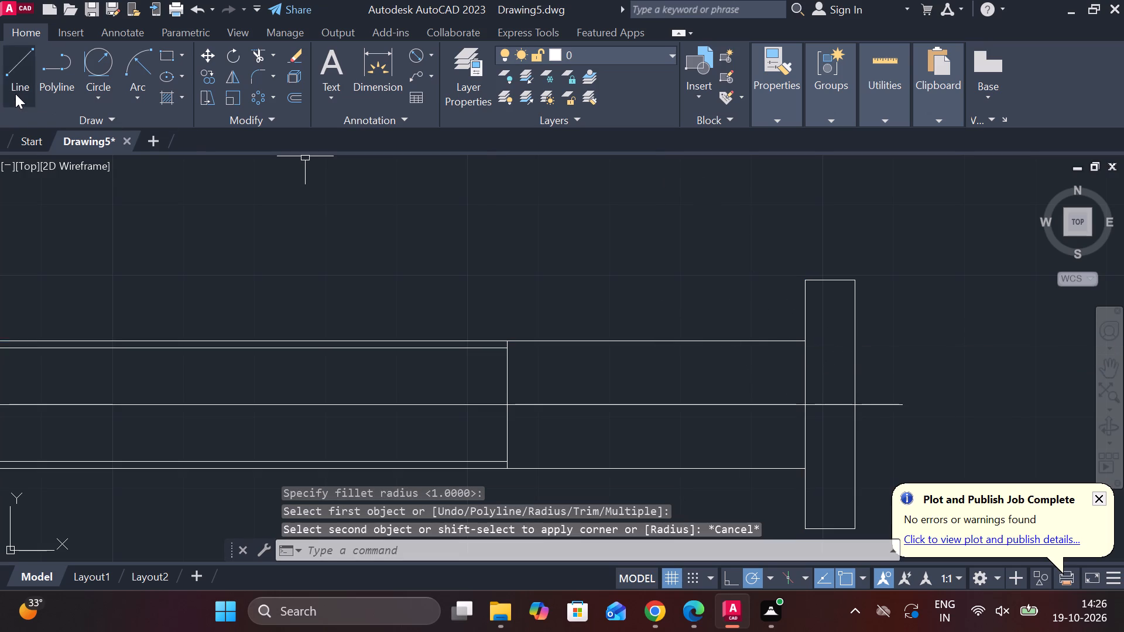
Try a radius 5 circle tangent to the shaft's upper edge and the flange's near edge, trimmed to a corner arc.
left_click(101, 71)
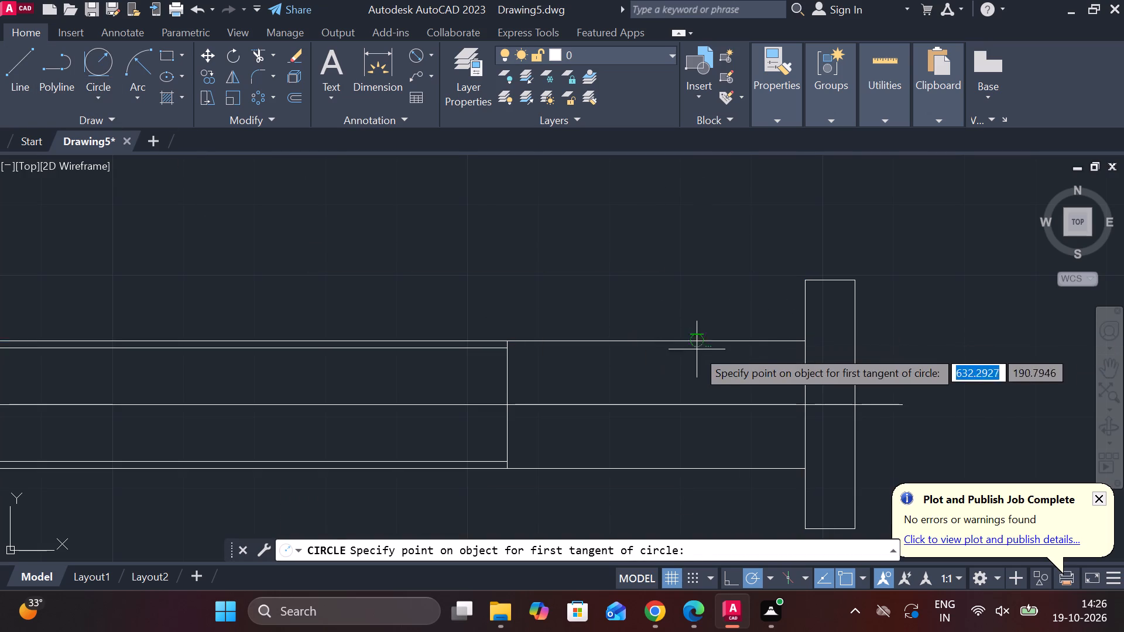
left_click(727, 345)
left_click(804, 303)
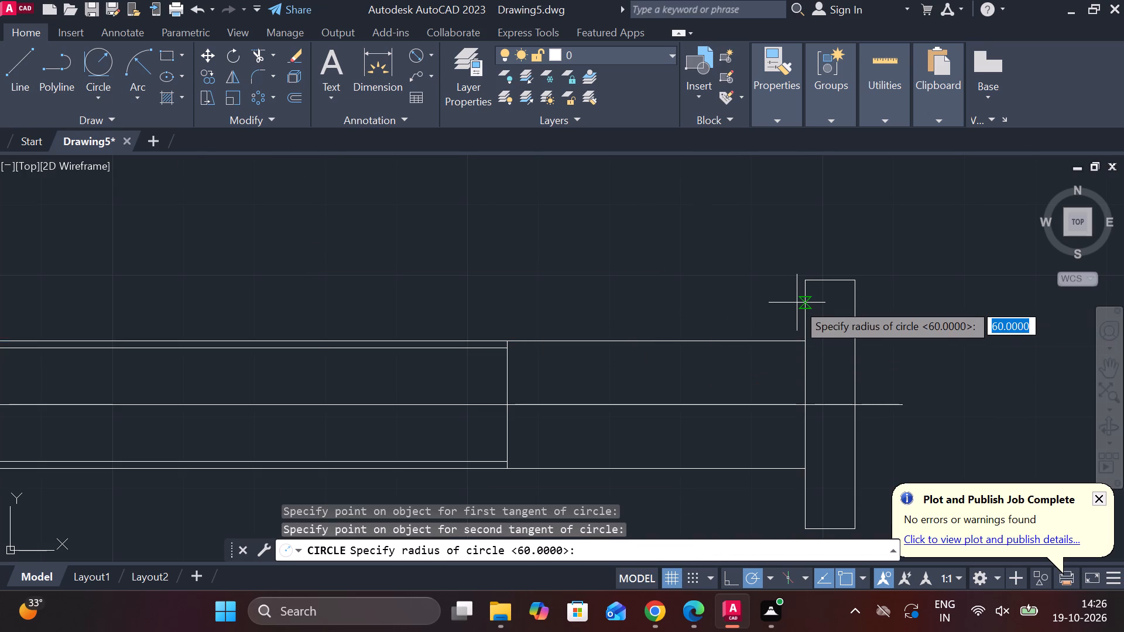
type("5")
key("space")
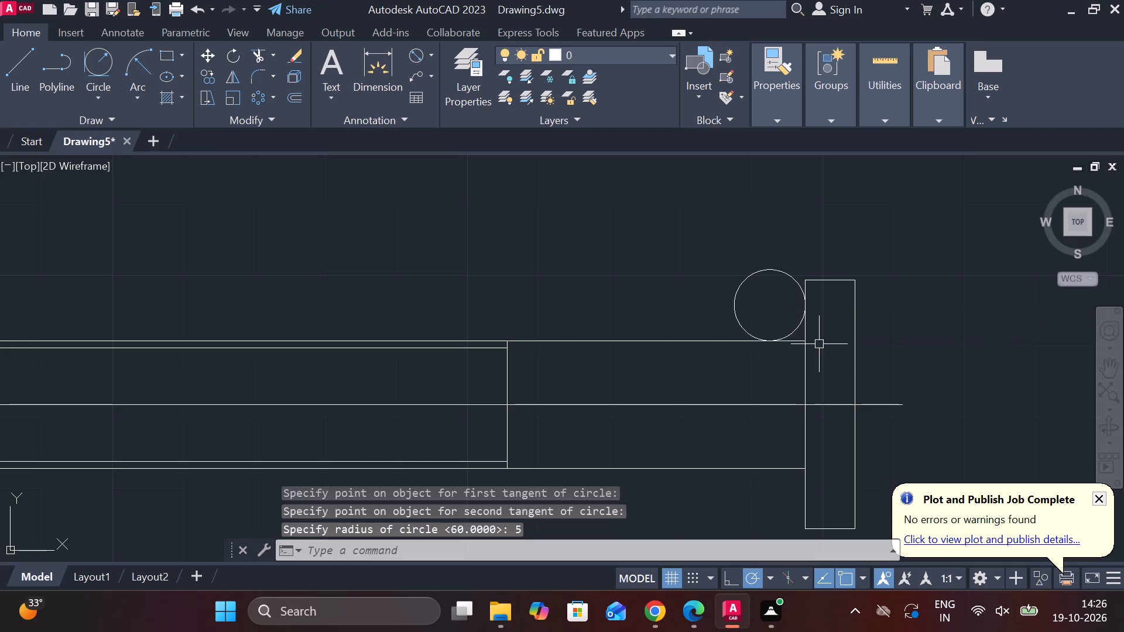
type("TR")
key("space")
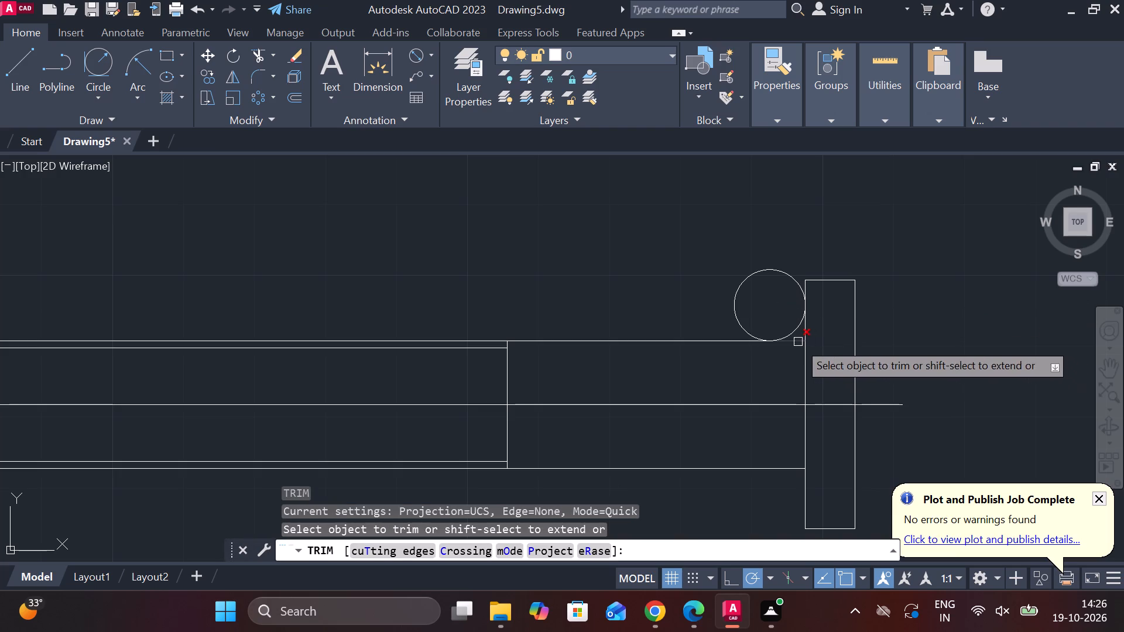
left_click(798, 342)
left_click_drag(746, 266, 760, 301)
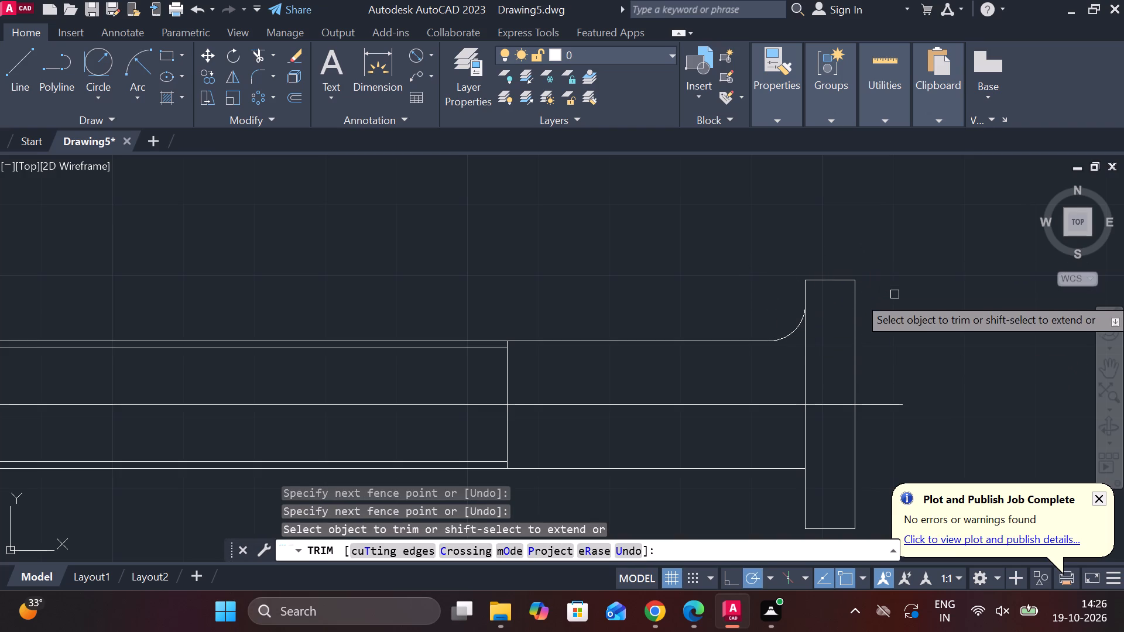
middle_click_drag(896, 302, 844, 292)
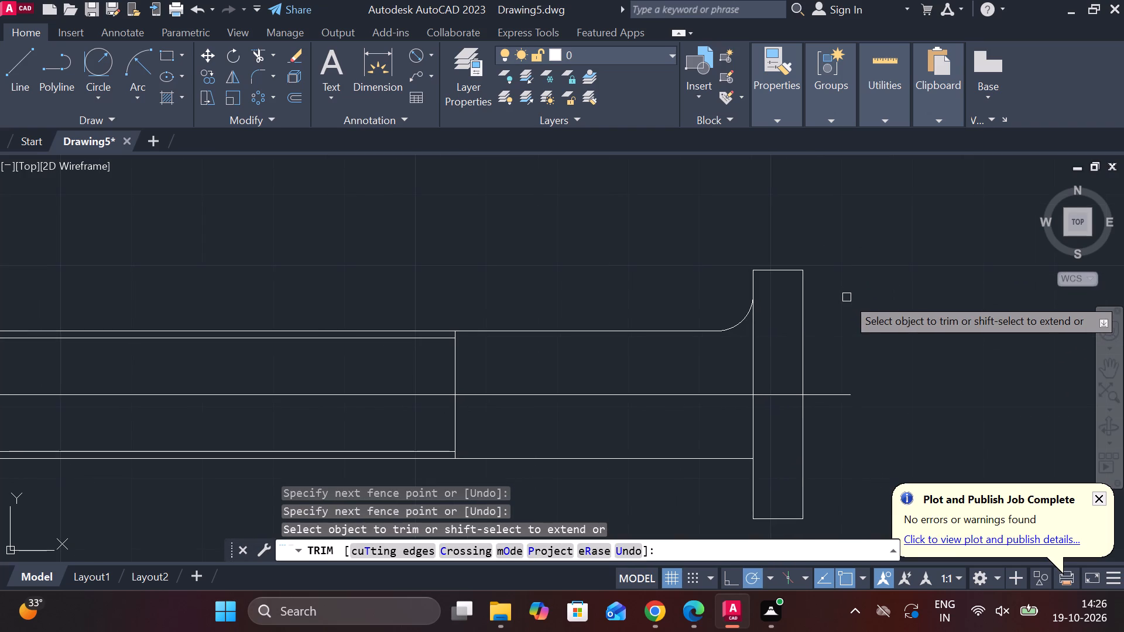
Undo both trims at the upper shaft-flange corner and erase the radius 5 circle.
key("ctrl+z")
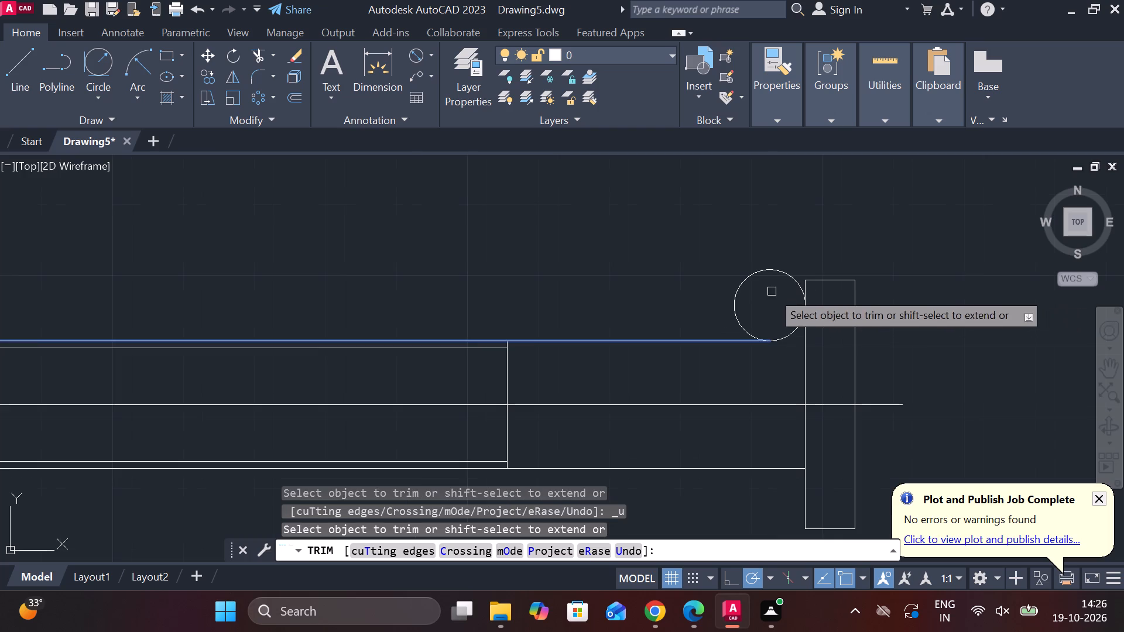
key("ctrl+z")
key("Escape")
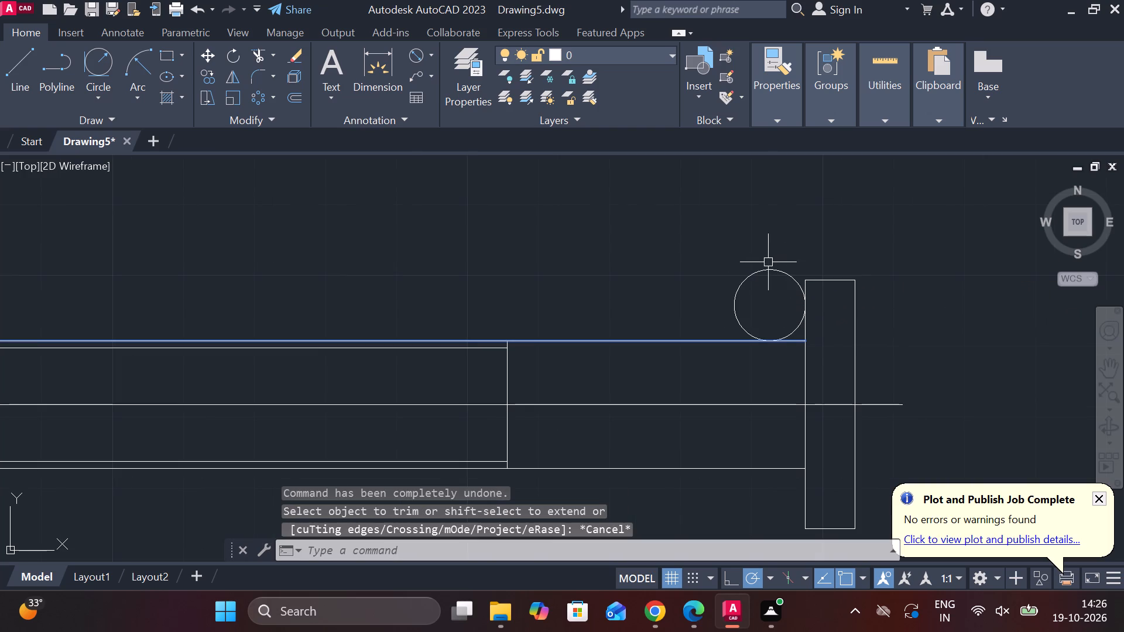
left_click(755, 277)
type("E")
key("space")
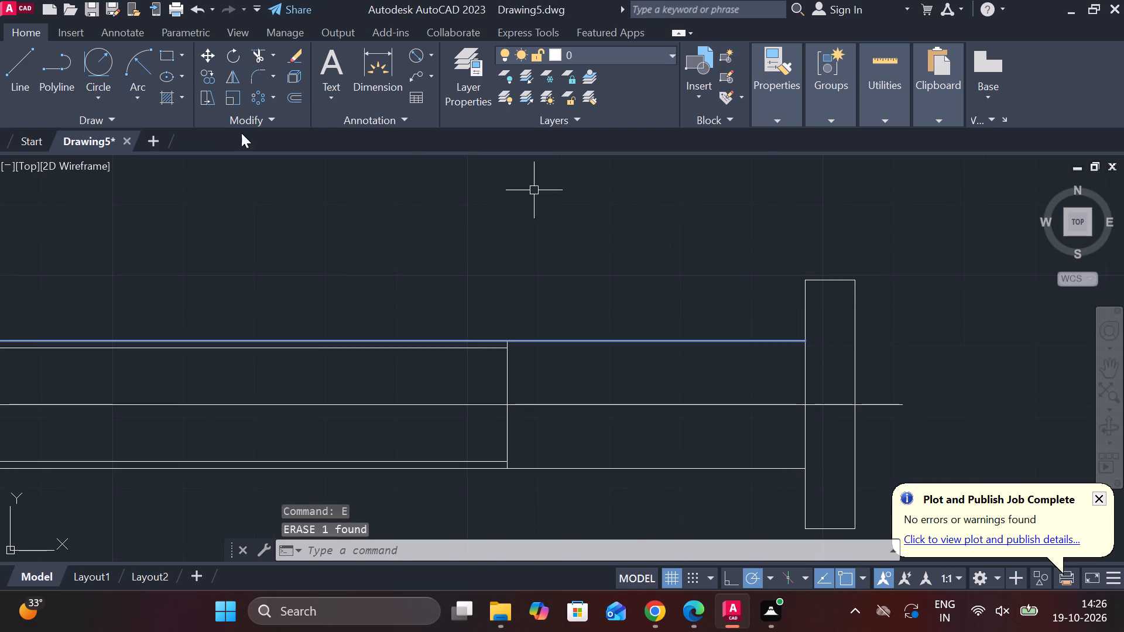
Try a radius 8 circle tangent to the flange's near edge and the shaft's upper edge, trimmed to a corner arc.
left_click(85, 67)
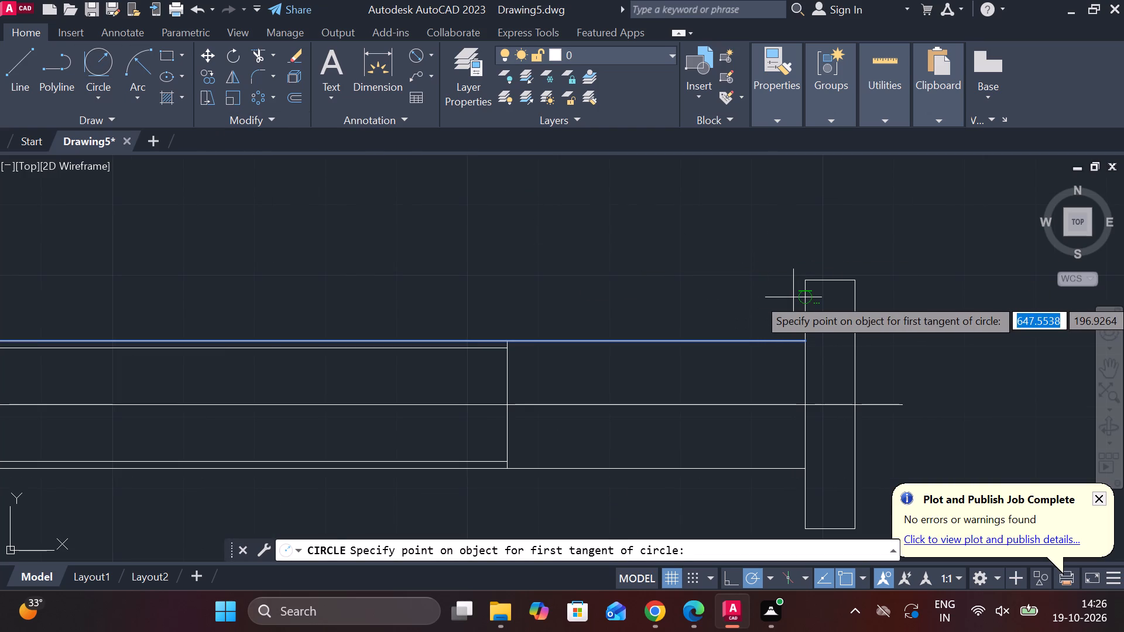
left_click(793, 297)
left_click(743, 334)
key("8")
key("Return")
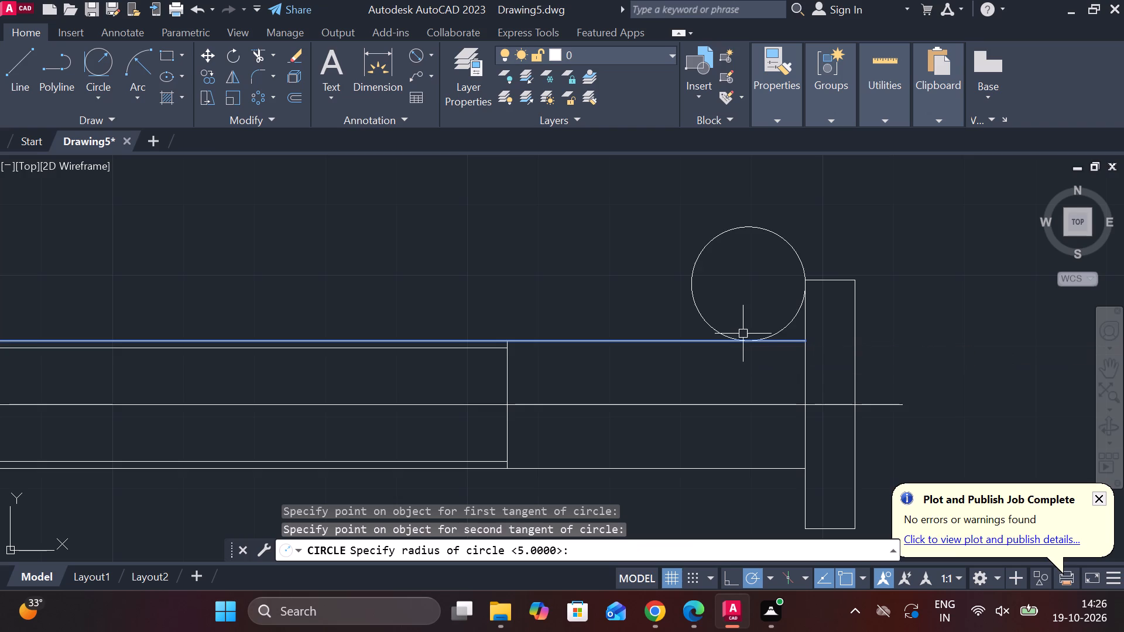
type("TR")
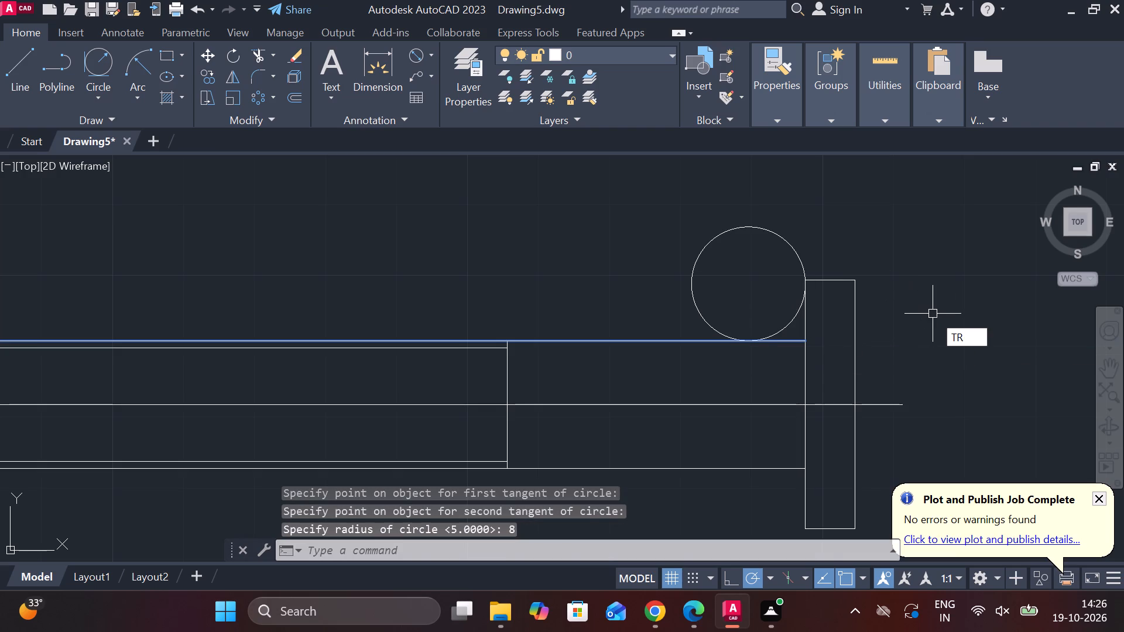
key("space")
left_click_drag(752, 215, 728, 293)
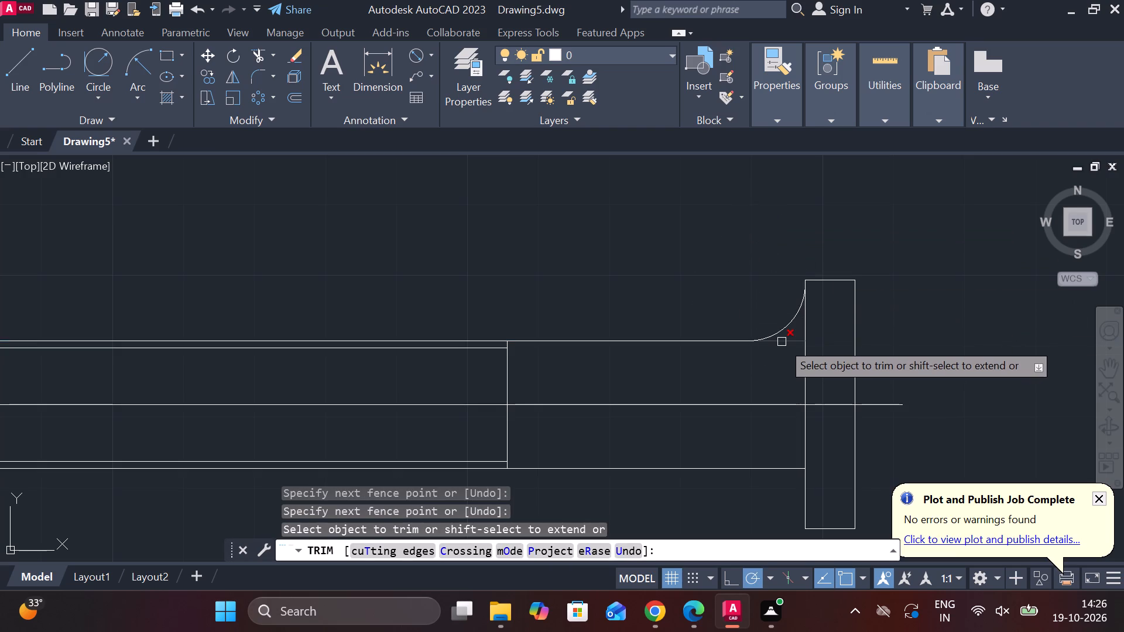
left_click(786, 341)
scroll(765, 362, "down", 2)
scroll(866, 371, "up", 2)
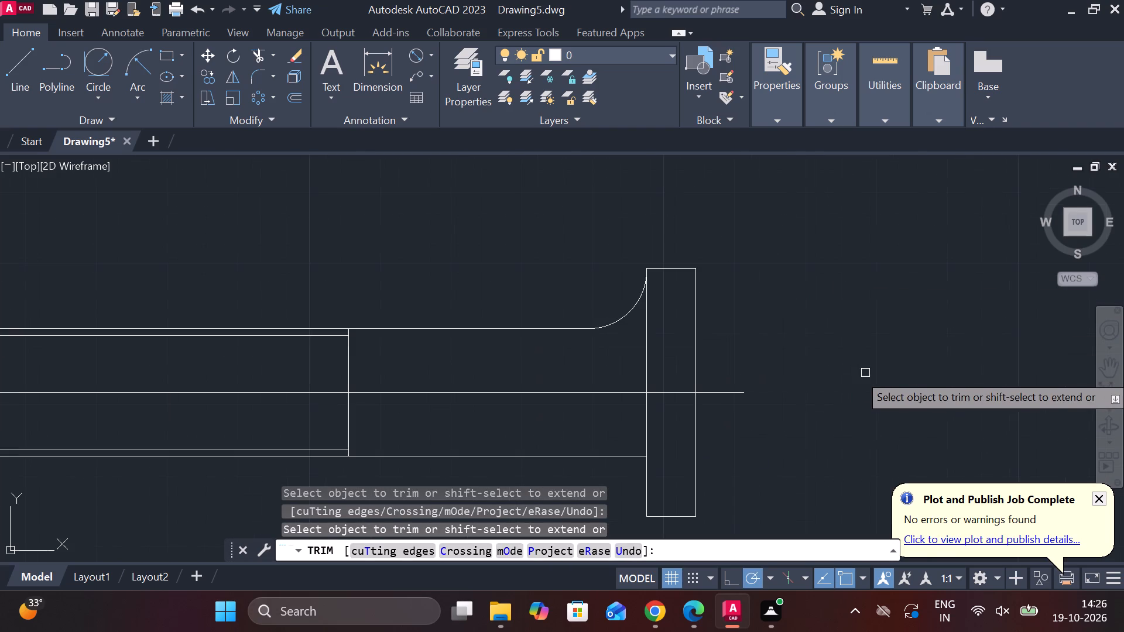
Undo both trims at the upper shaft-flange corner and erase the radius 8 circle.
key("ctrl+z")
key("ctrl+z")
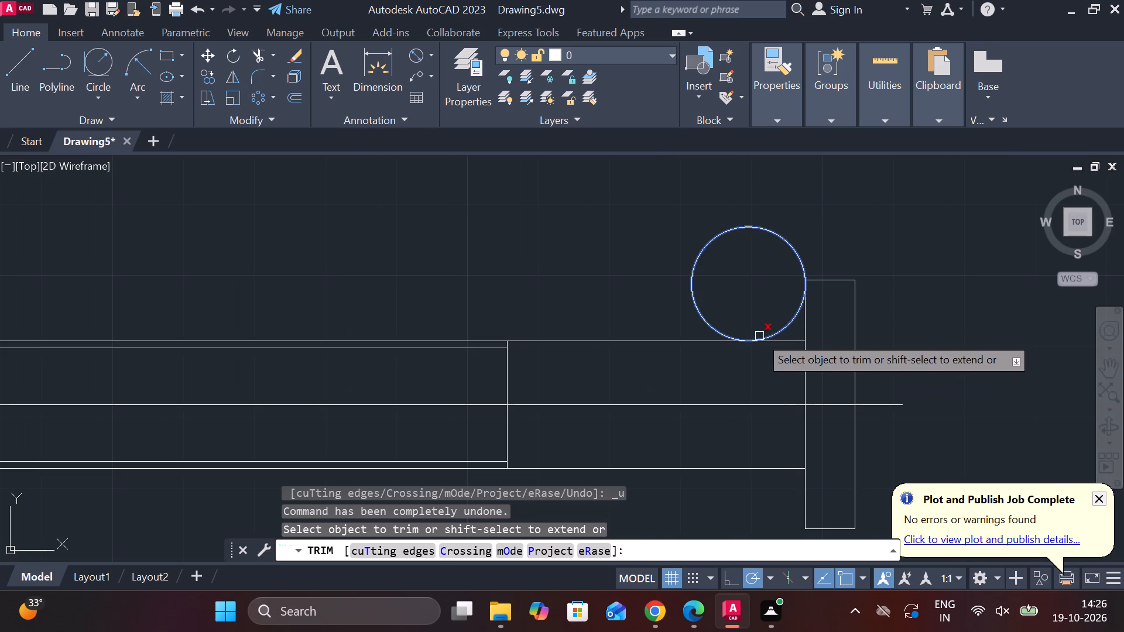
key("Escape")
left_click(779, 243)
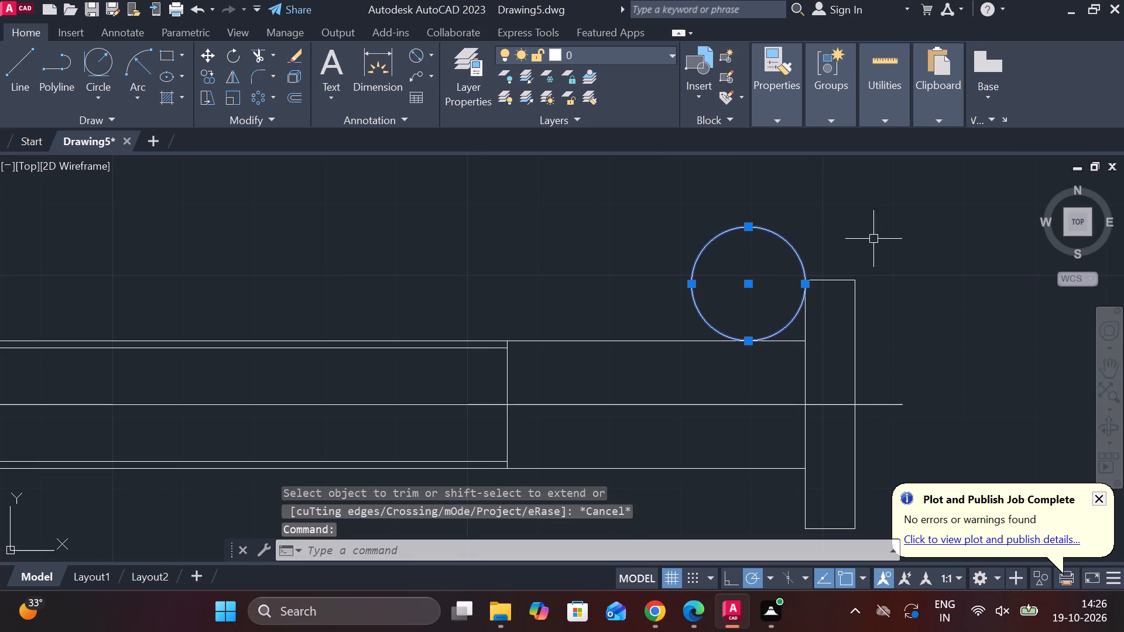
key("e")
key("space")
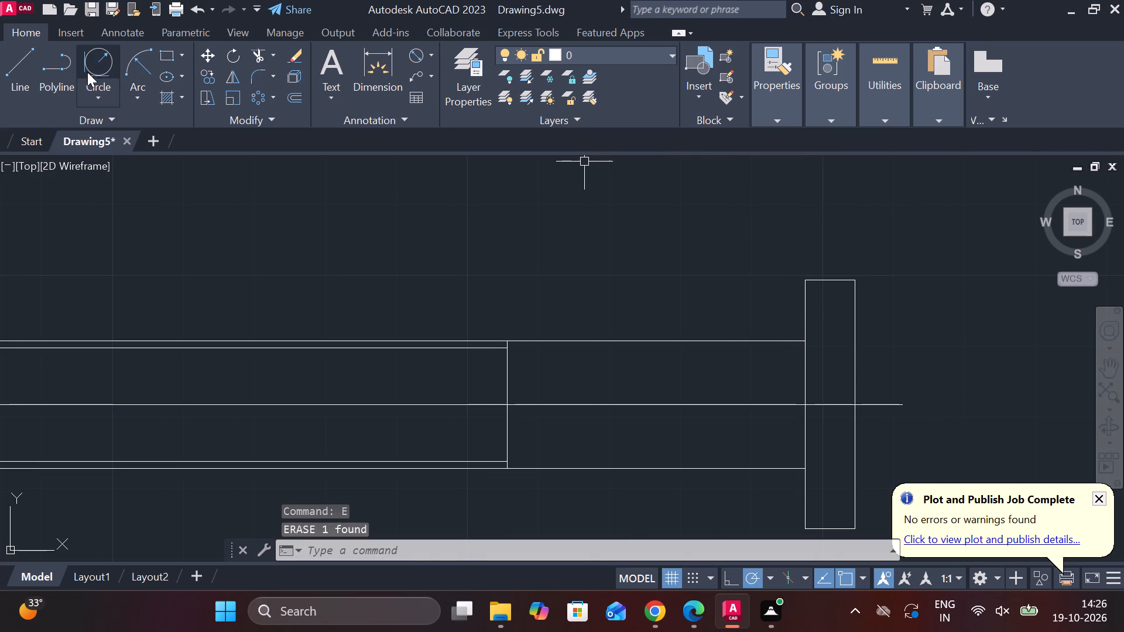
Draw a tangent-tangent-radius circle of radius 9 touching the flange's near edge and the shaft's extended upper edge.
left_click(97, 70)
left_click(799, 298)
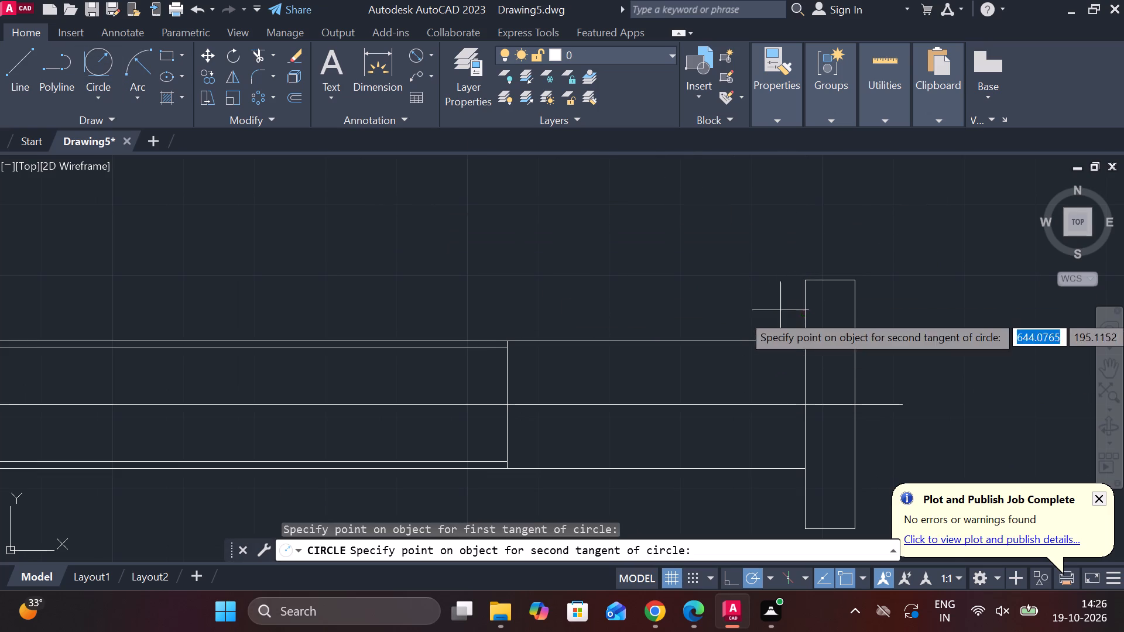
left_click(728, 344)
key("9")
key("Return")
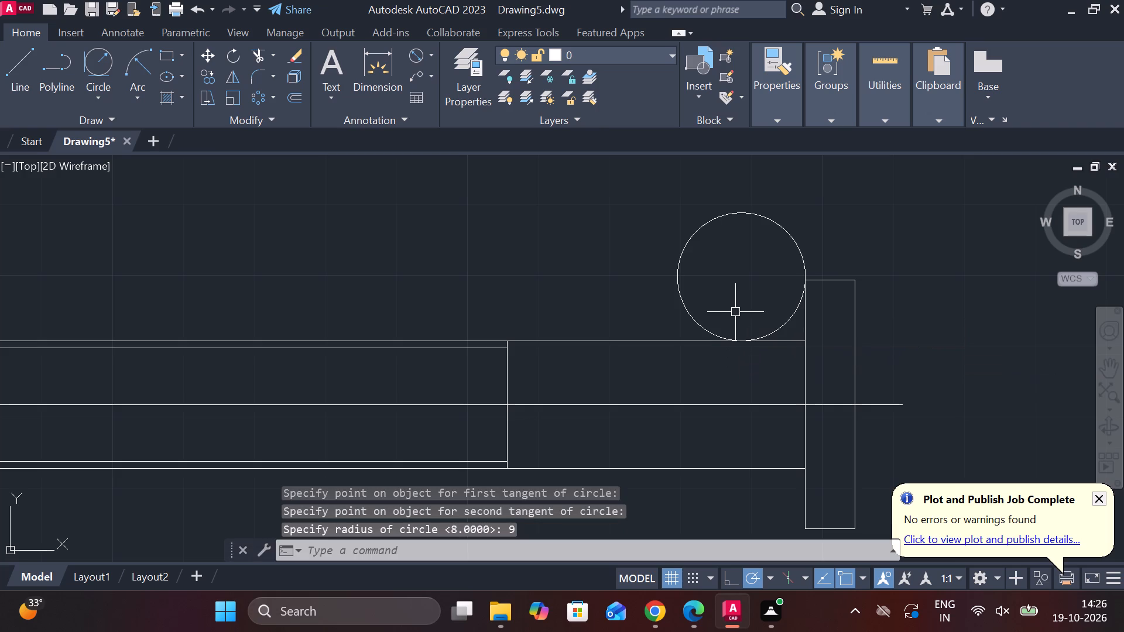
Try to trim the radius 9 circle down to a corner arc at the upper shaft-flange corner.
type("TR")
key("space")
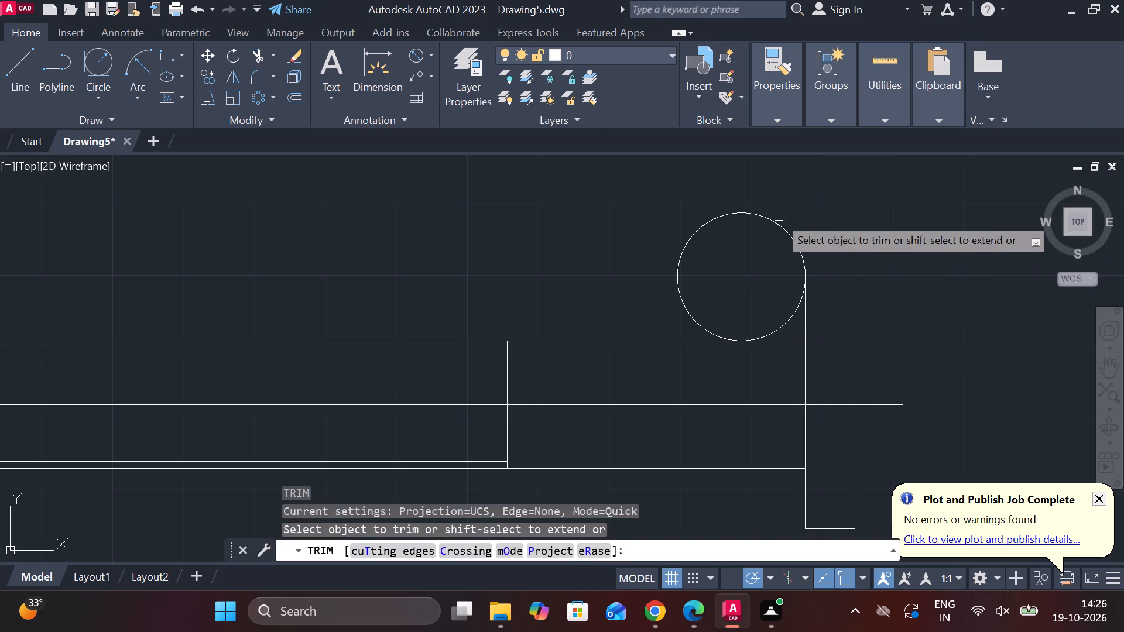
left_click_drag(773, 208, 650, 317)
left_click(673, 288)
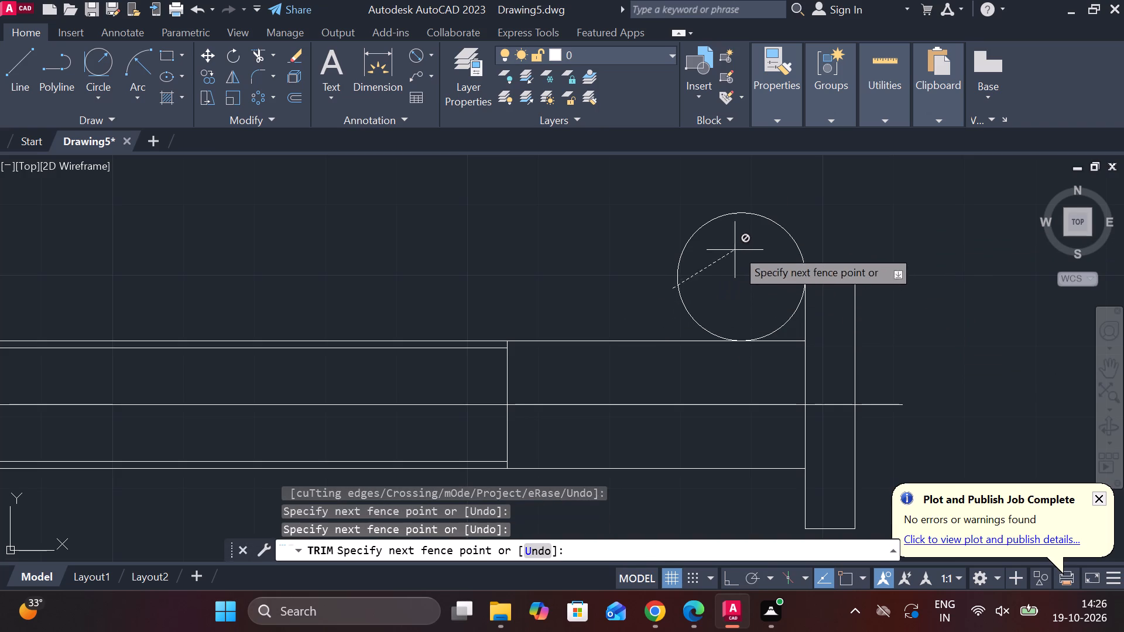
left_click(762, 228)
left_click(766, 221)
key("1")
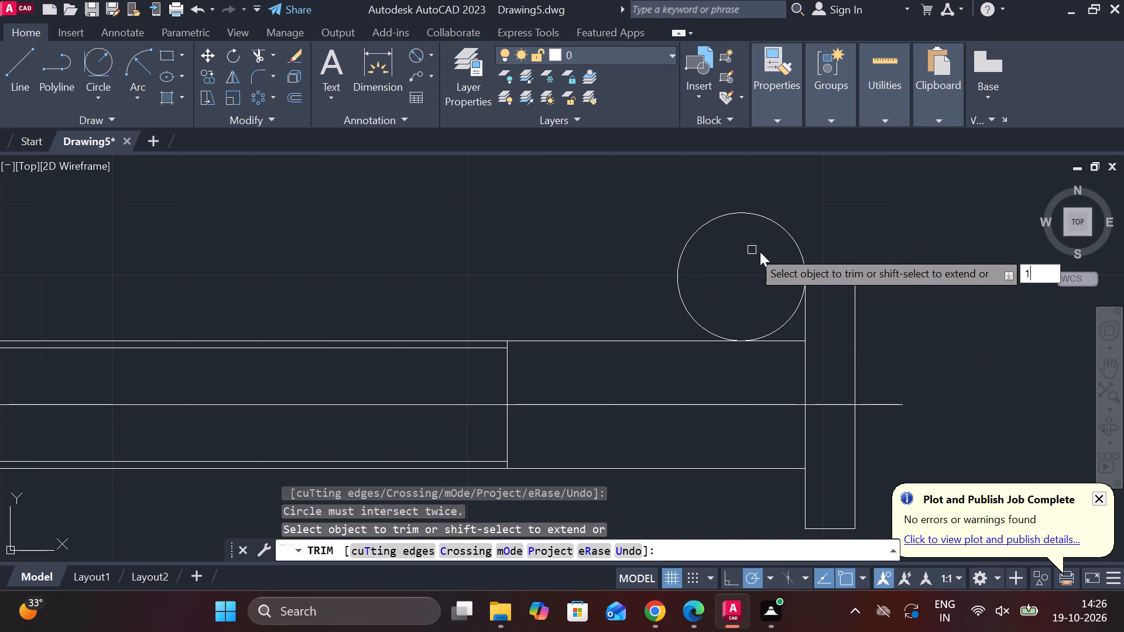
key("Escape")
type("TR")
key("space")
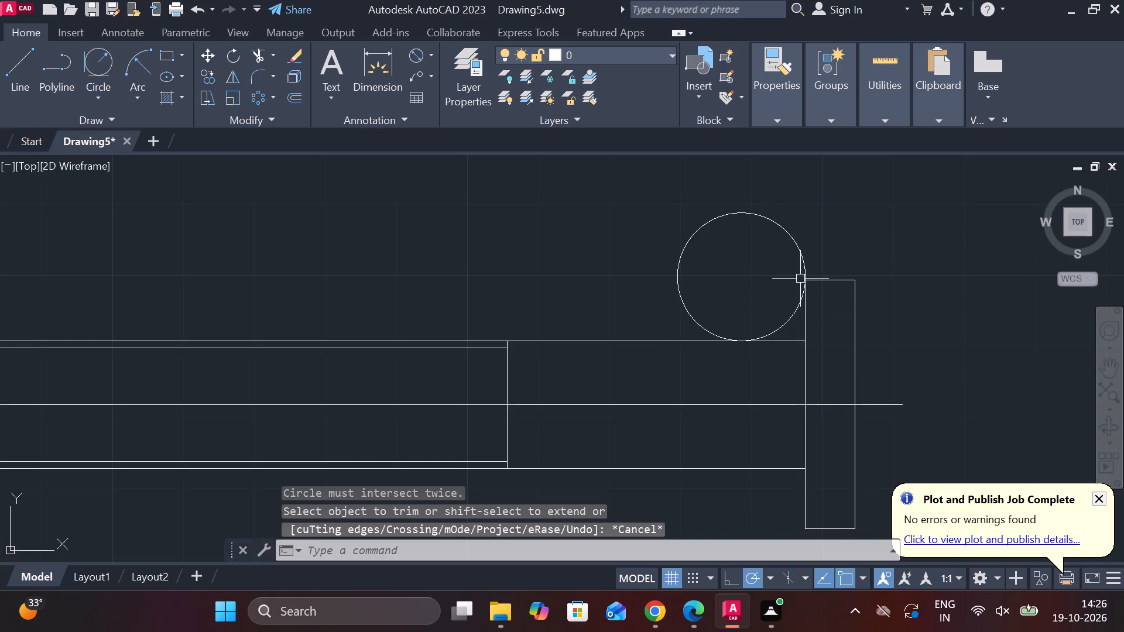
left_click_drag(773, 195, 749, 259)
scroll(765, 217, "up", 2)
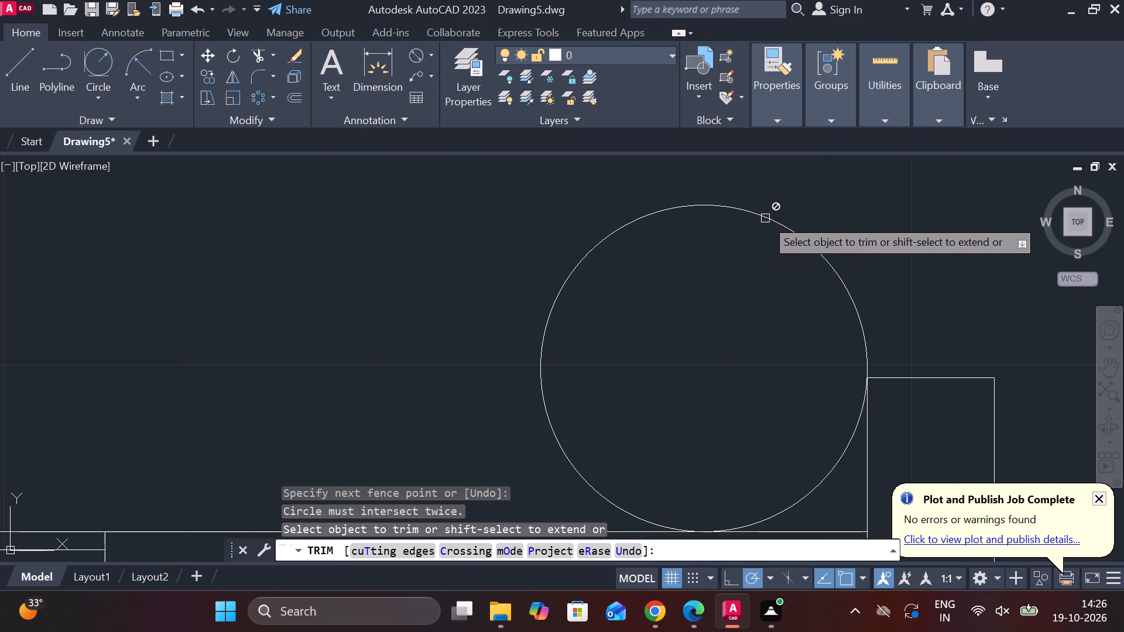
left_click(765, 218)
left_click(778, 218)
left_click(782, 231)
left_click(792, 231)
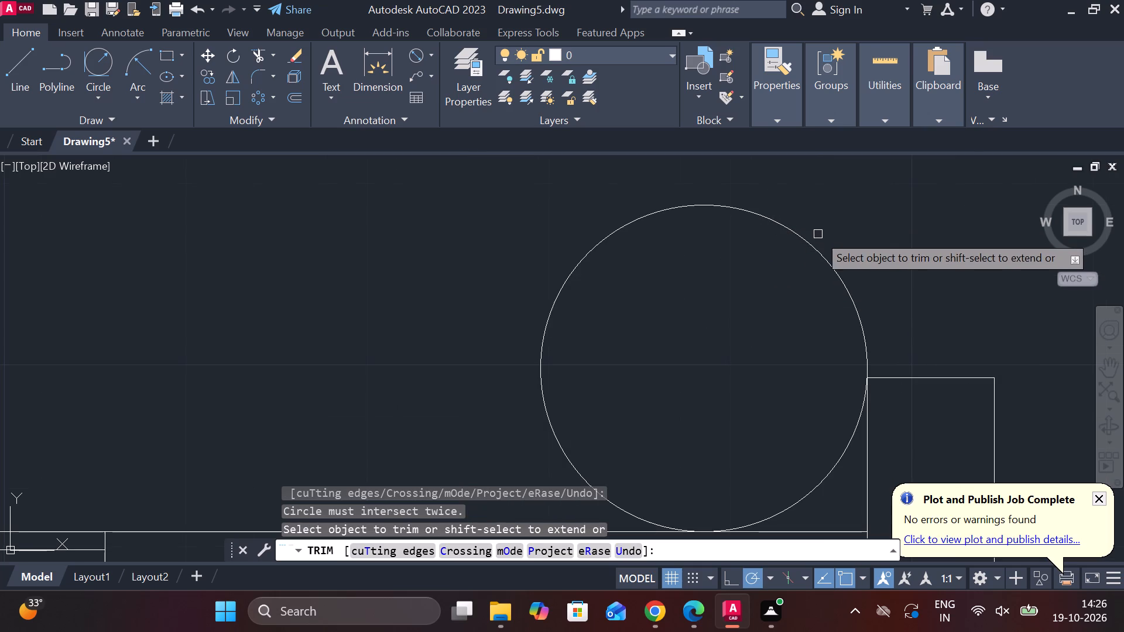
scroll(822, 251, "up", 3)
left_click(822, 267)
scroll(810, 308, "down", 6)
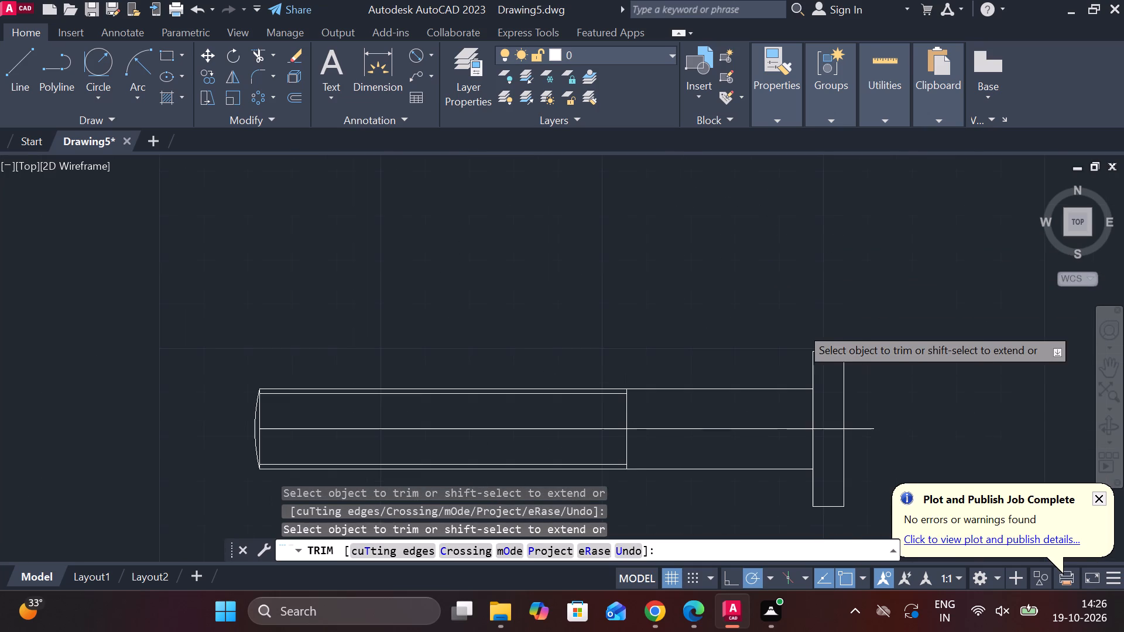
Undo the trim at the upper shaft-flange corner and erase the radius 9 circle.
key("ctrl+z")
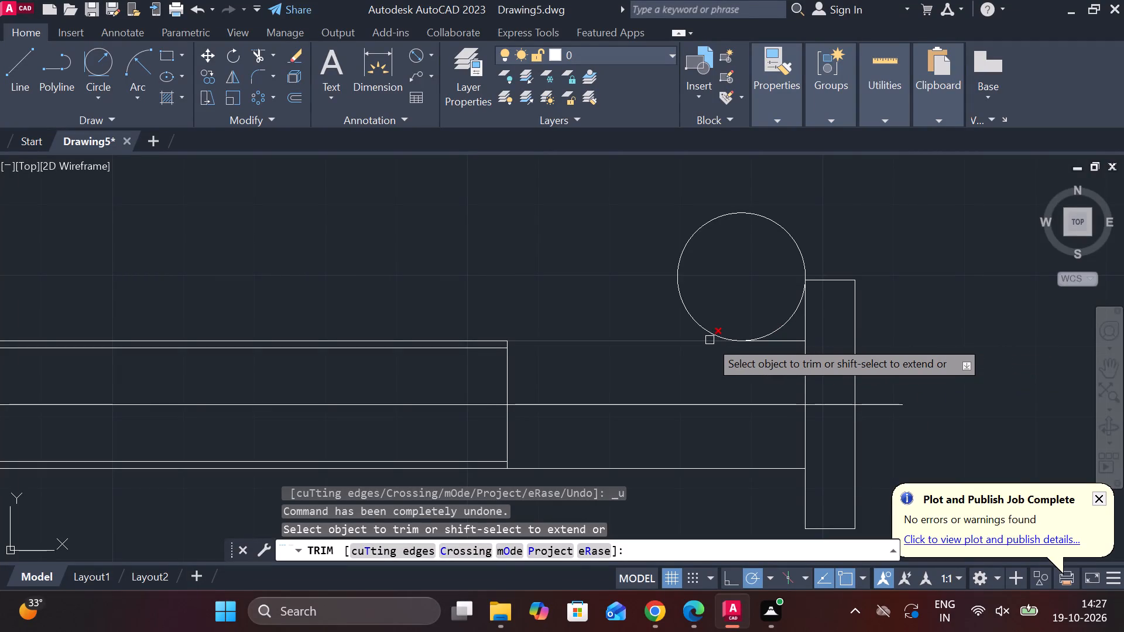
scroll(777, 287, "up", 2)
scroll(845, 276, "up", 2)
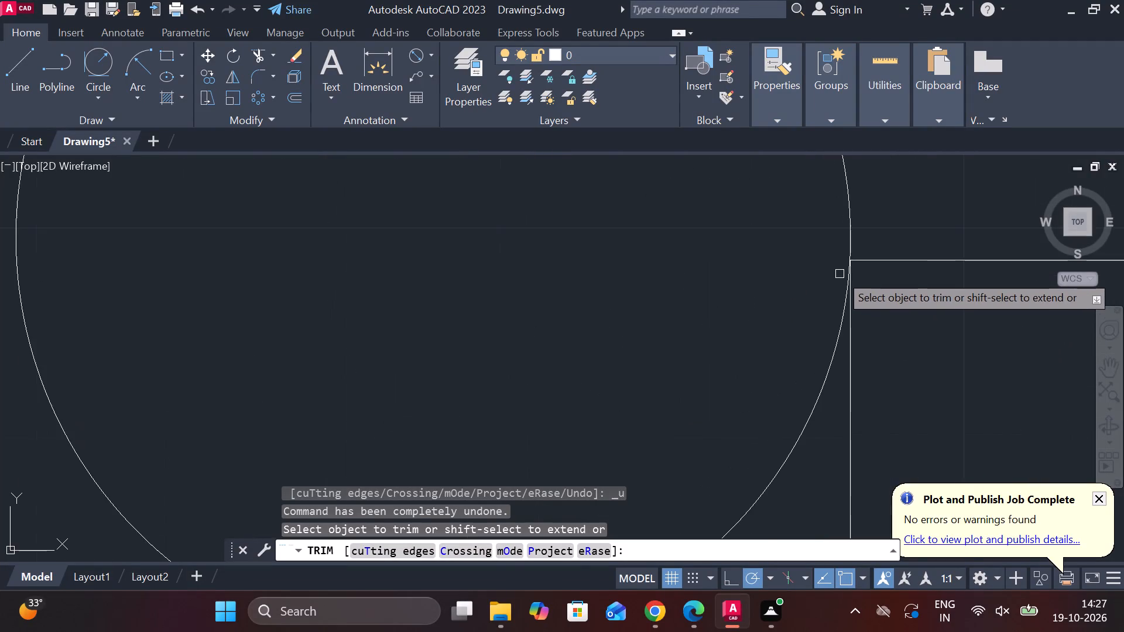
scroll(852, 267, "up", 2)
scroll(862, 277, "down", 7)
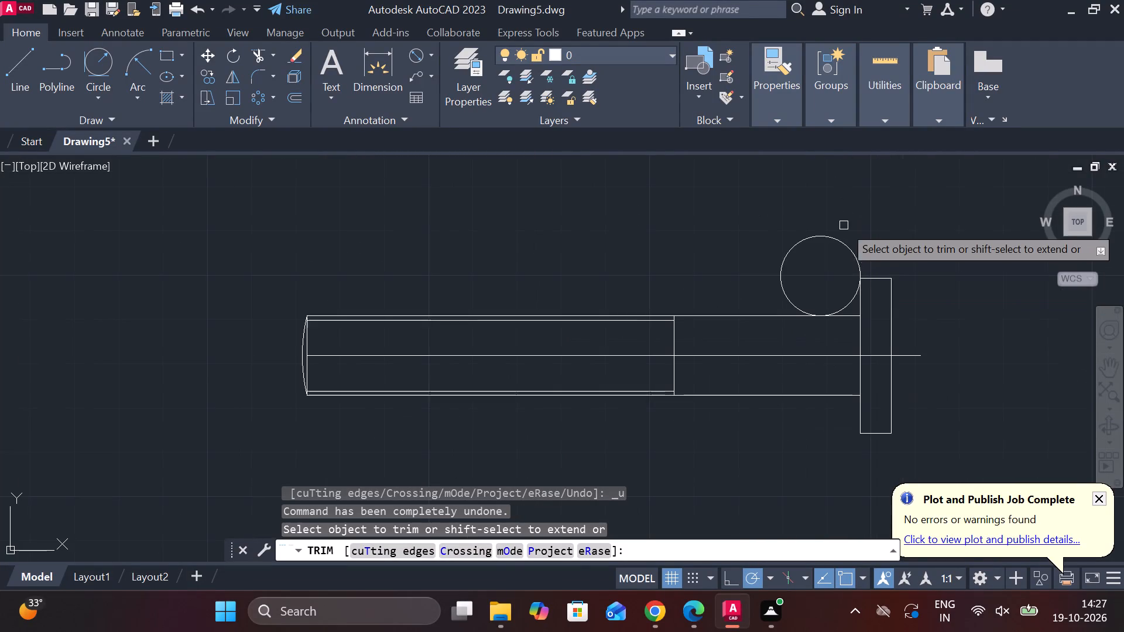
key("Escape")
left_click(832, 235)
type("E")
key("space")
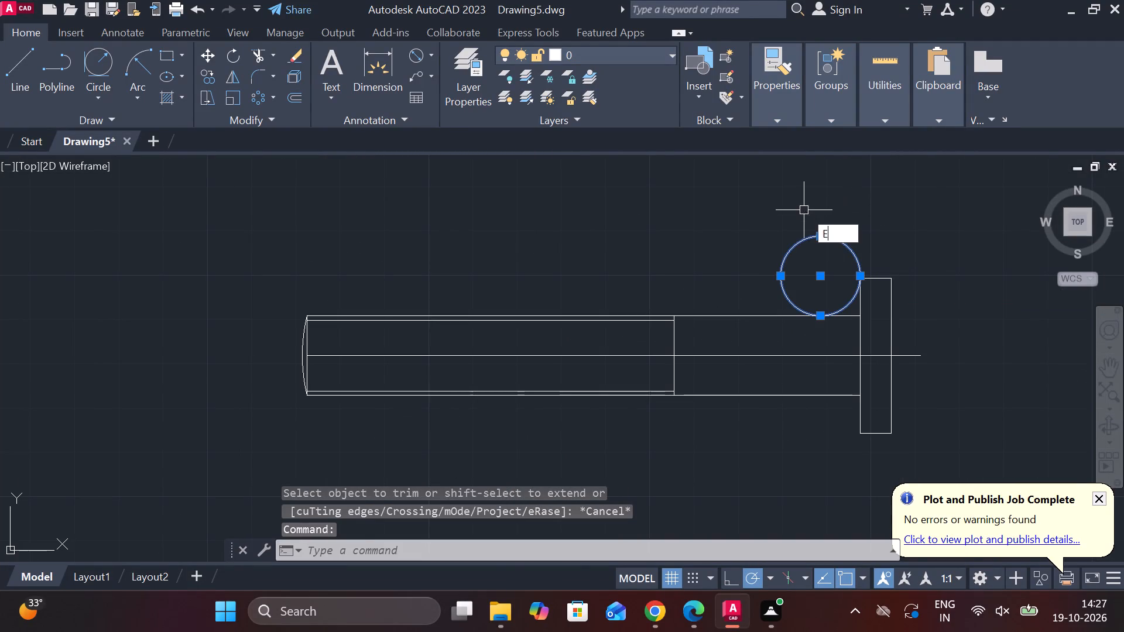
Draw a tangent-tangent-radius circle of radius 8 touching the flange's near edge and the shaft's upper edge.
left_click(97, 65)
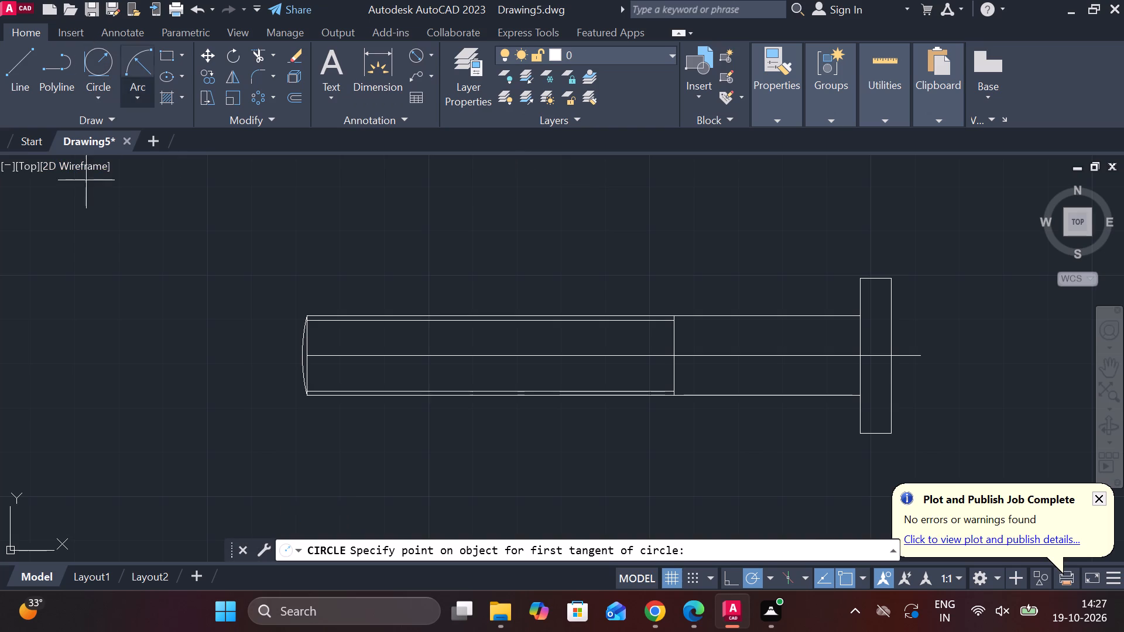
scroll(889, 304, "up", 2)
left_click(819, 280)
left_click(722, 334)
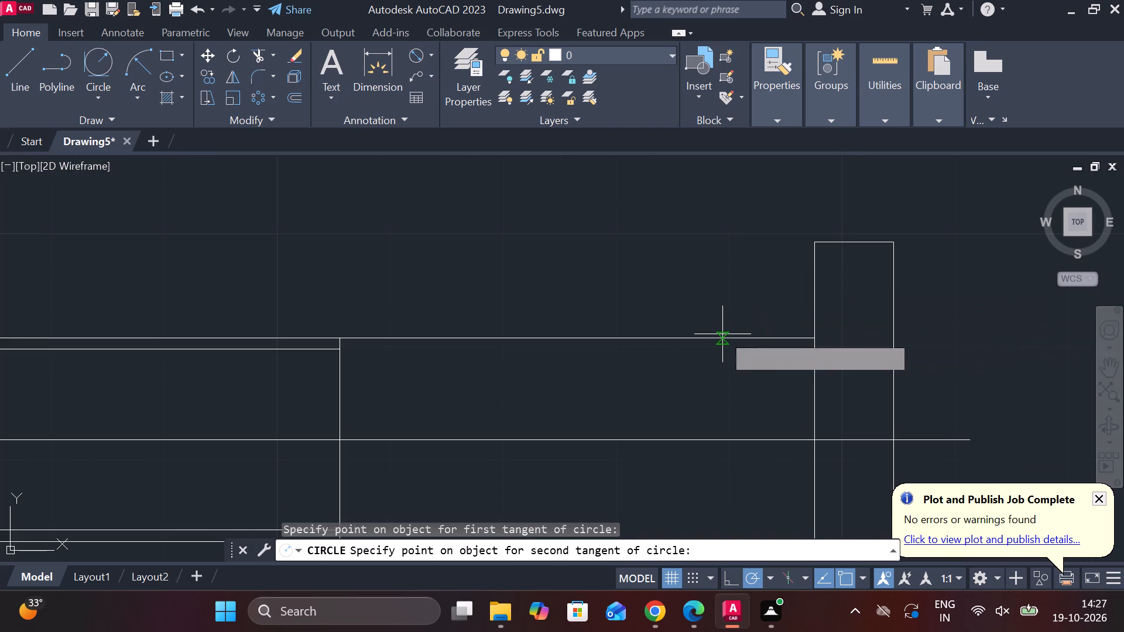
key("8")
key("Return")
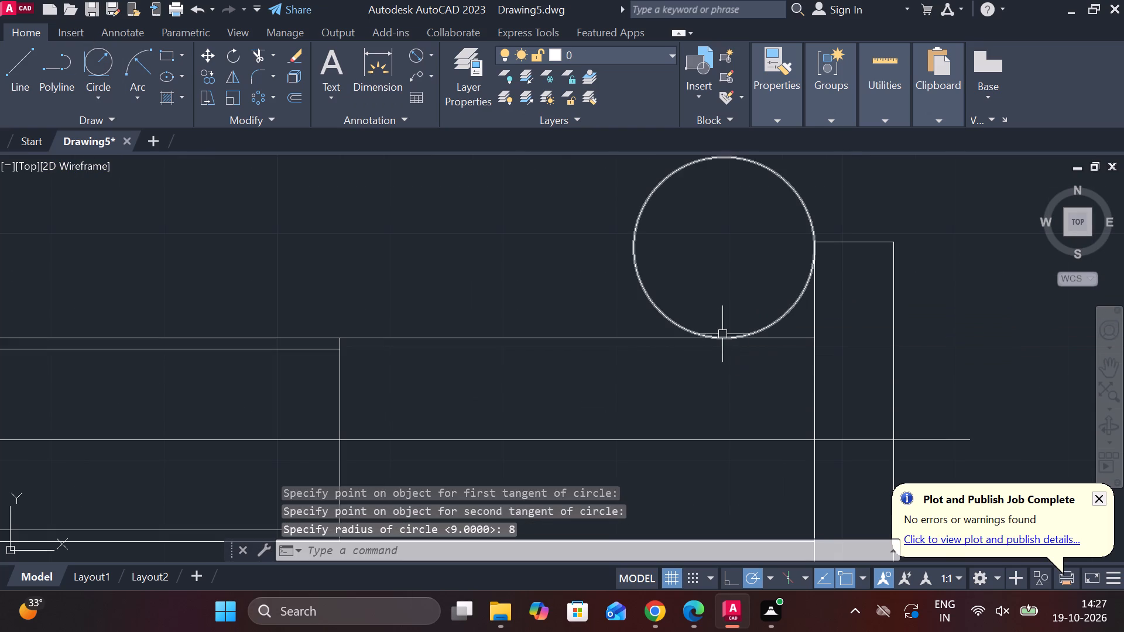
Trim the shaft's upper edge beyond the tangent point and the outer part of the circle, keeping a concave corner arc.
type("TR")
key("space")
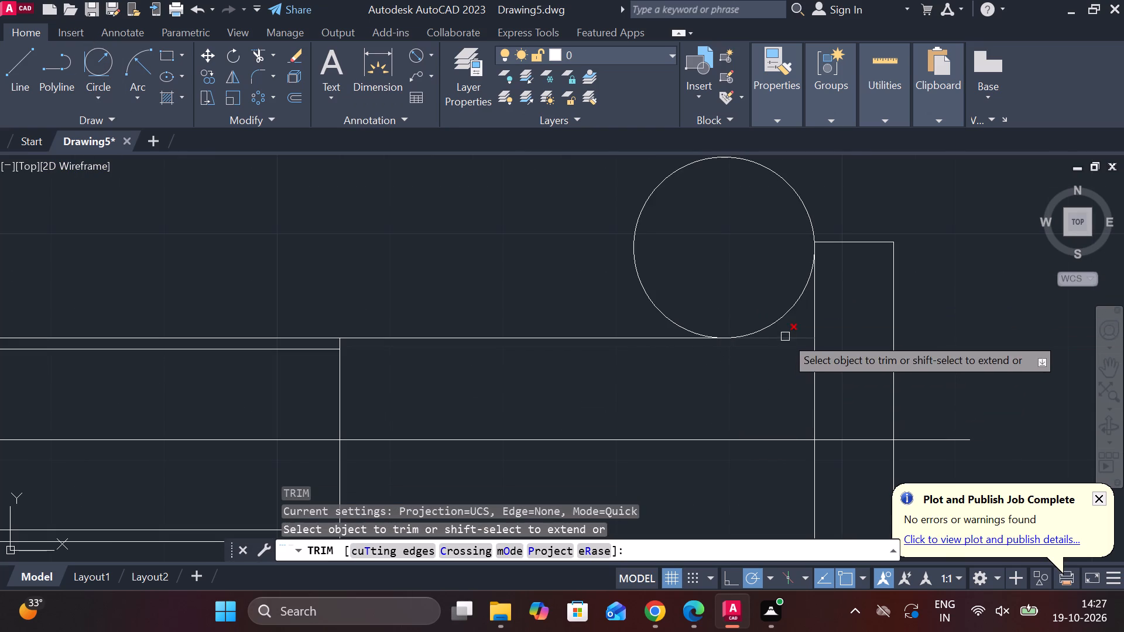
left_click(785, 336)
left_click_drag(626, 178, 680, 235)
scroll(692, 248, "down", 2)
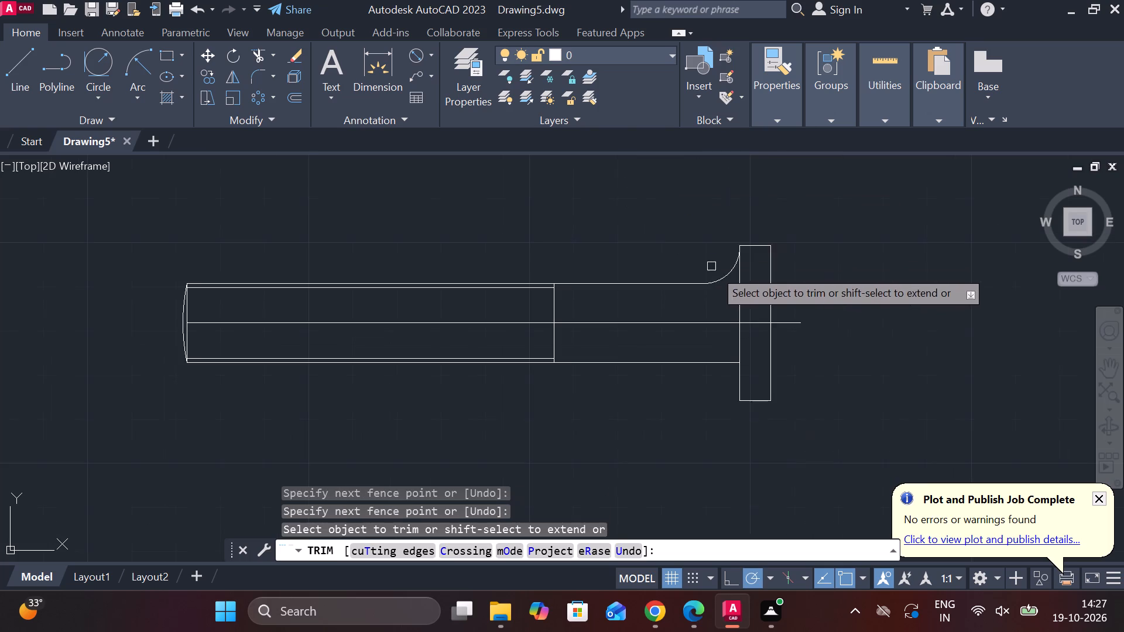
key("Escape")
middle_click_drag(854, 372, 873, 336)
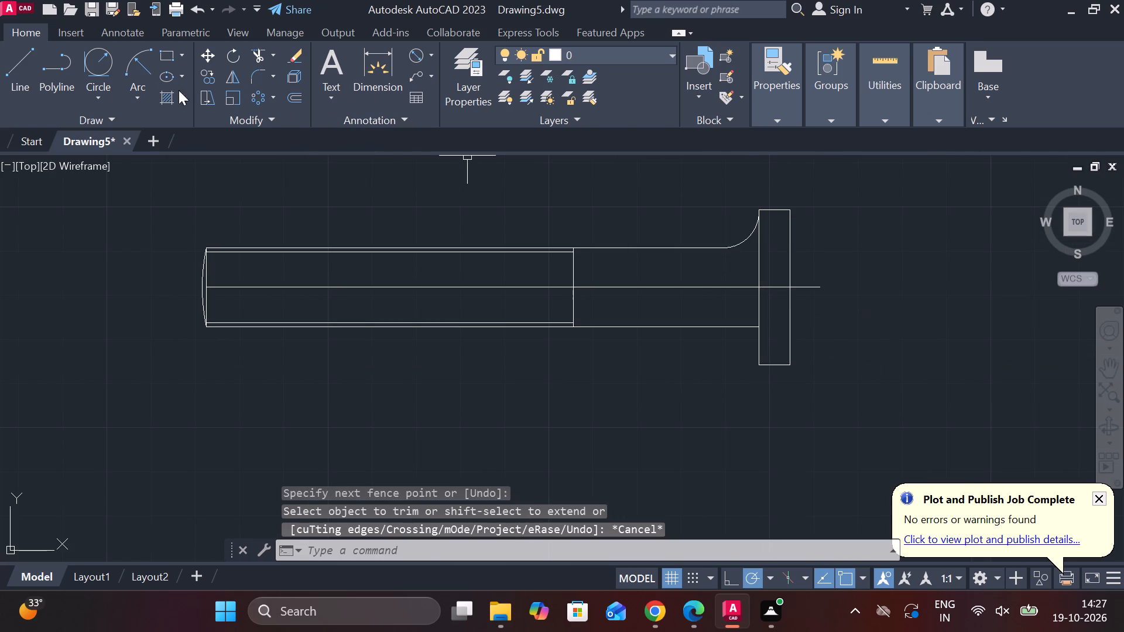
Draw a tangent-tangent-radius circle of radius 8 touching the shaft's lower edge and the flange's near edge.
left_click(100, 59)
scroll(983, 391, "up", 1)
left_click(563, 282)
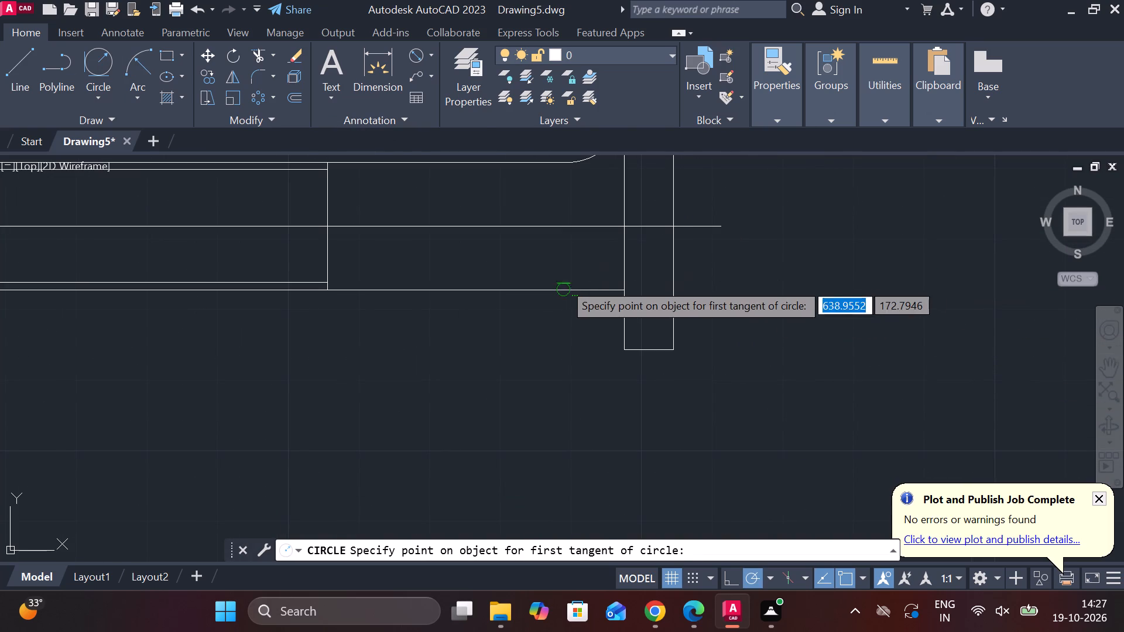
left_click(626, 325)
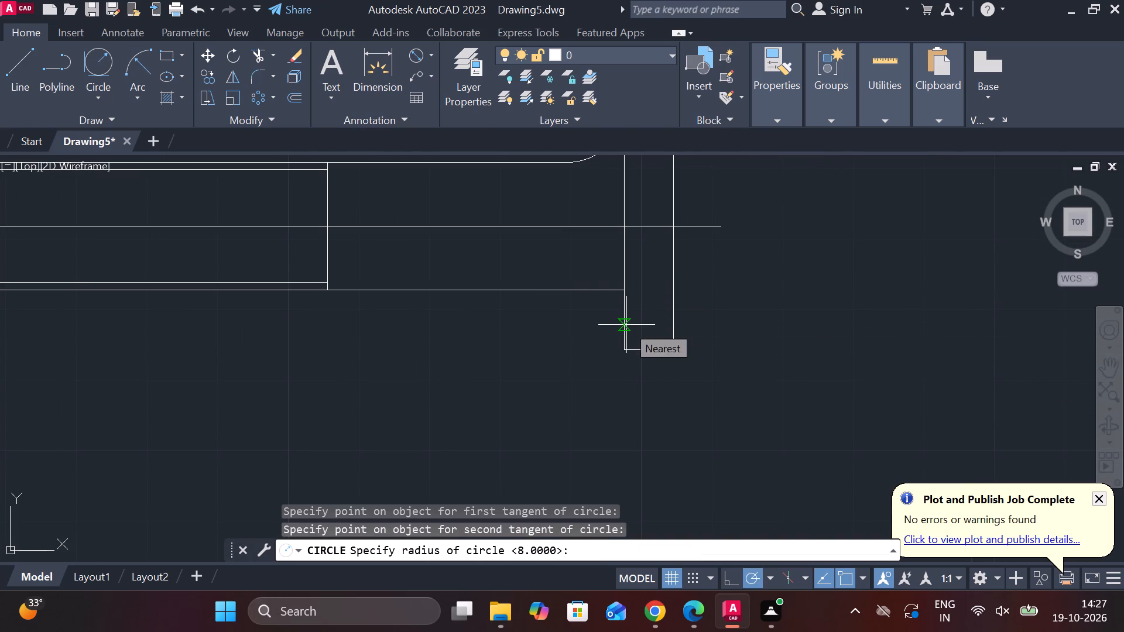
key("8")
key("Return")
Trim the lower circle and the shaft's lower edge beyond the tangent point, keeping a concave corner arc.
type("TR")
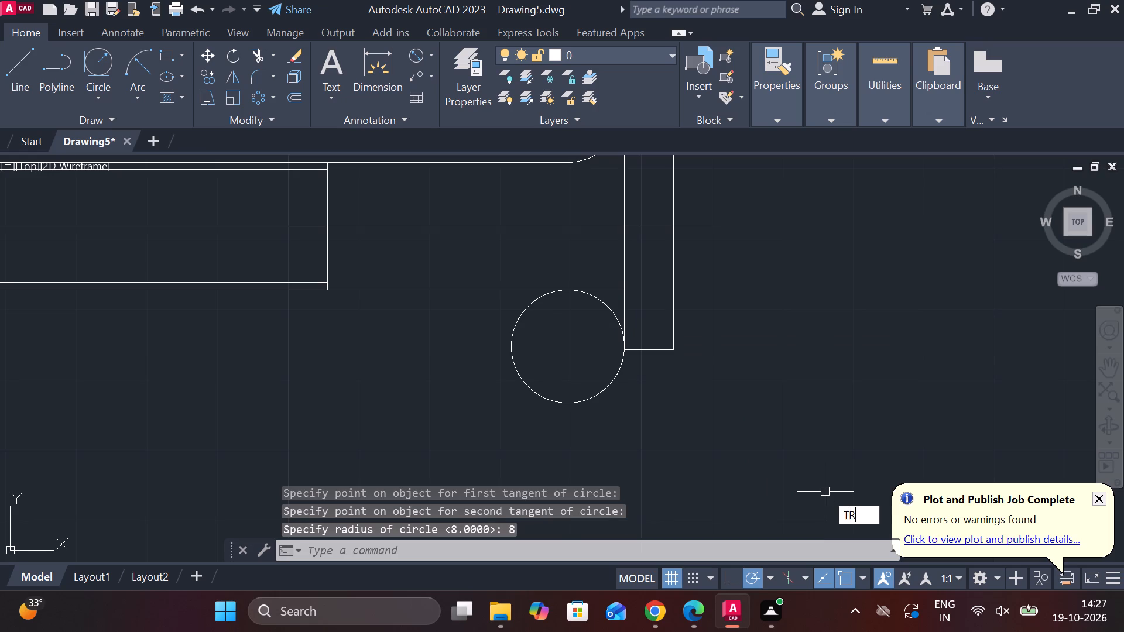
key("space")
left_click_drag(574, 369, 577, 415)
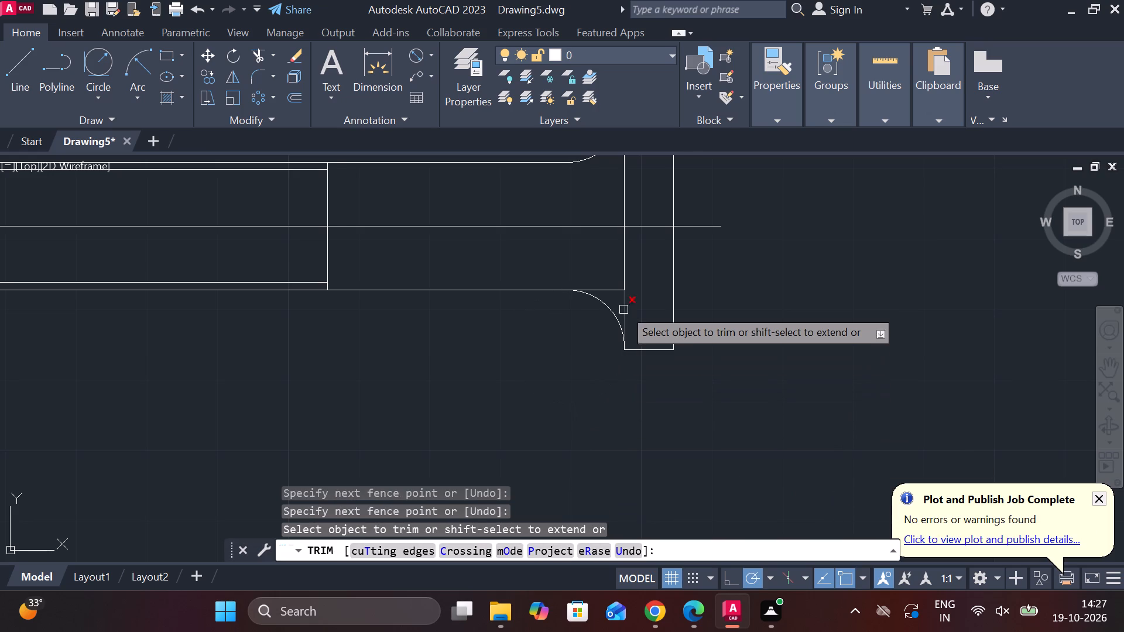
left_click(613, 288)
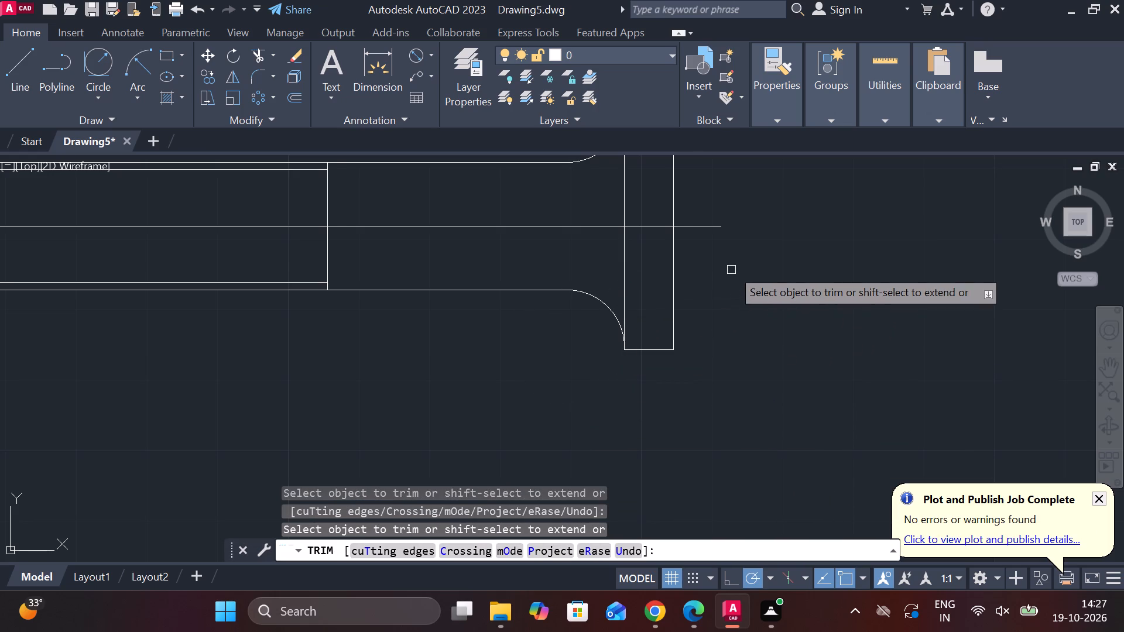
middle_click_drag(771, 279, 790, 336)
scroll(782, 320, "down", 1)
middle_click_drag(783, 320, 855, 370)
key("Escape")
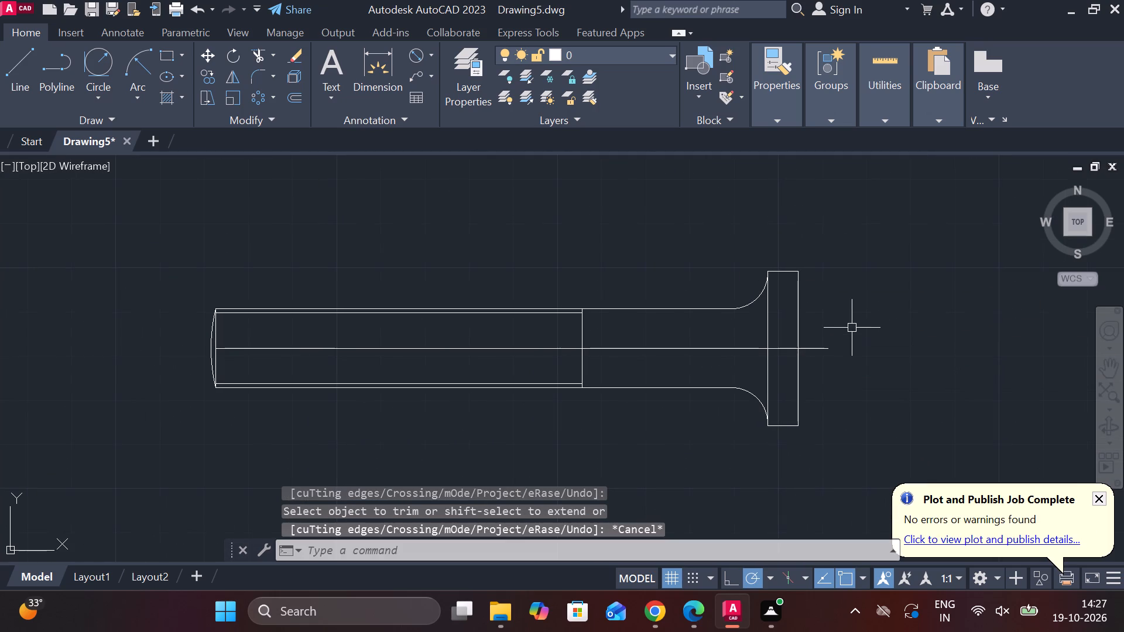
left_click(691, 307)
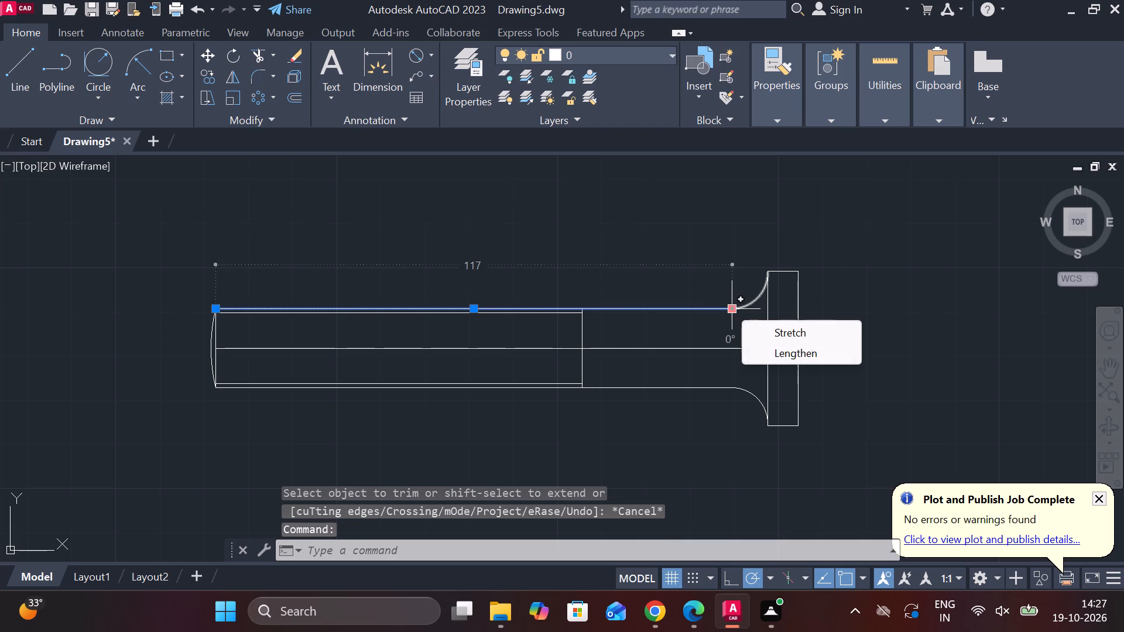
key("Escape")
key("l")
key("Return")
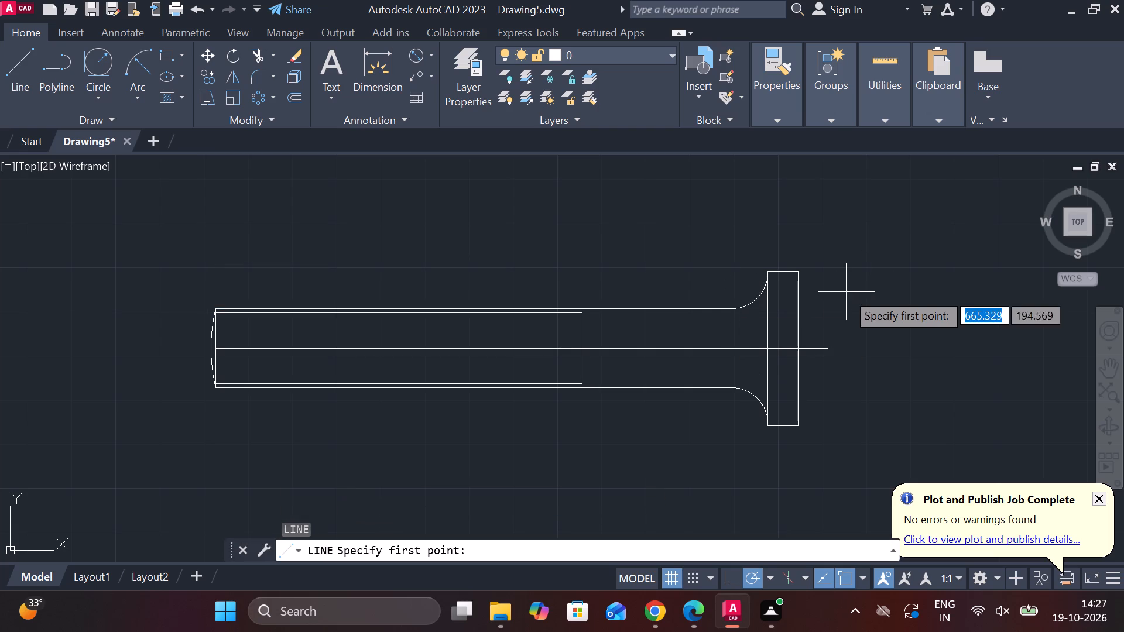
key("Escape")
Offset the flange's outer vertical edge by 21 away from the shaft.
left_click(796, 312)
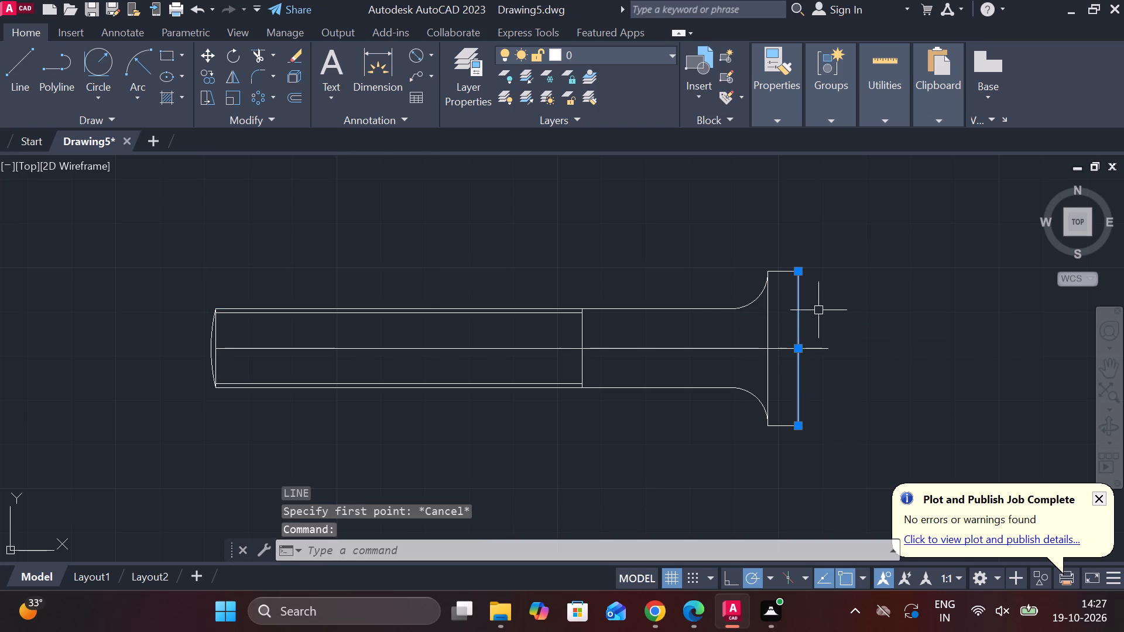
key("o")
key("Return")
key("Return")
type("21")
key("space")
middle_click_drag(862, 341, 748, 342)
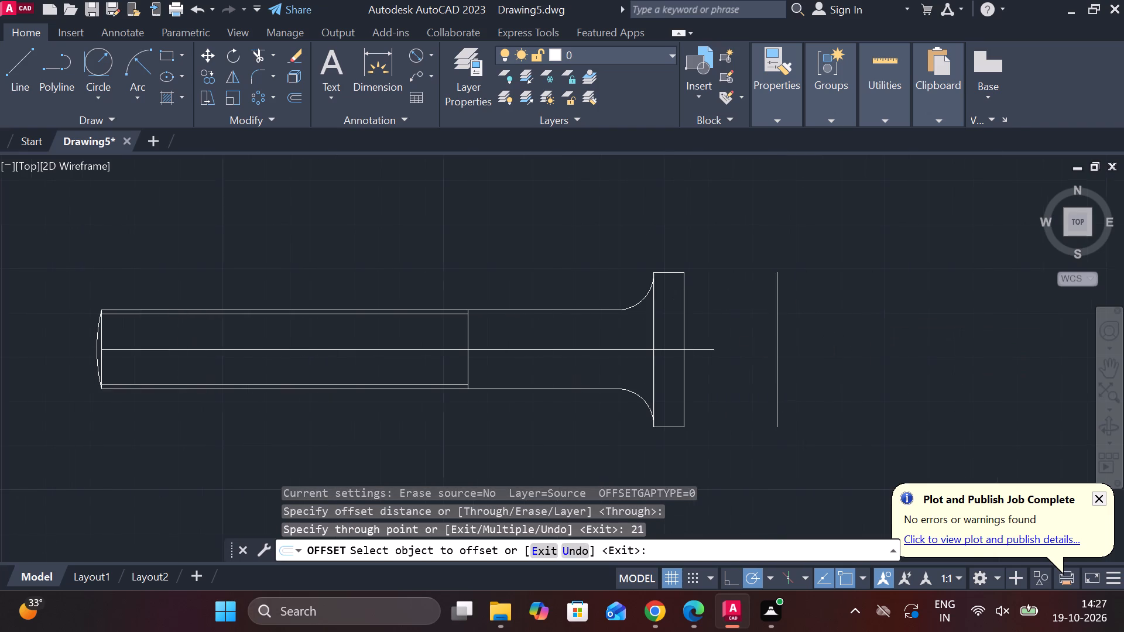
key("Escape")
Stretch the free end of the short centreline segment beyond the flange to a point past the offset line.
left_click(707, 349)
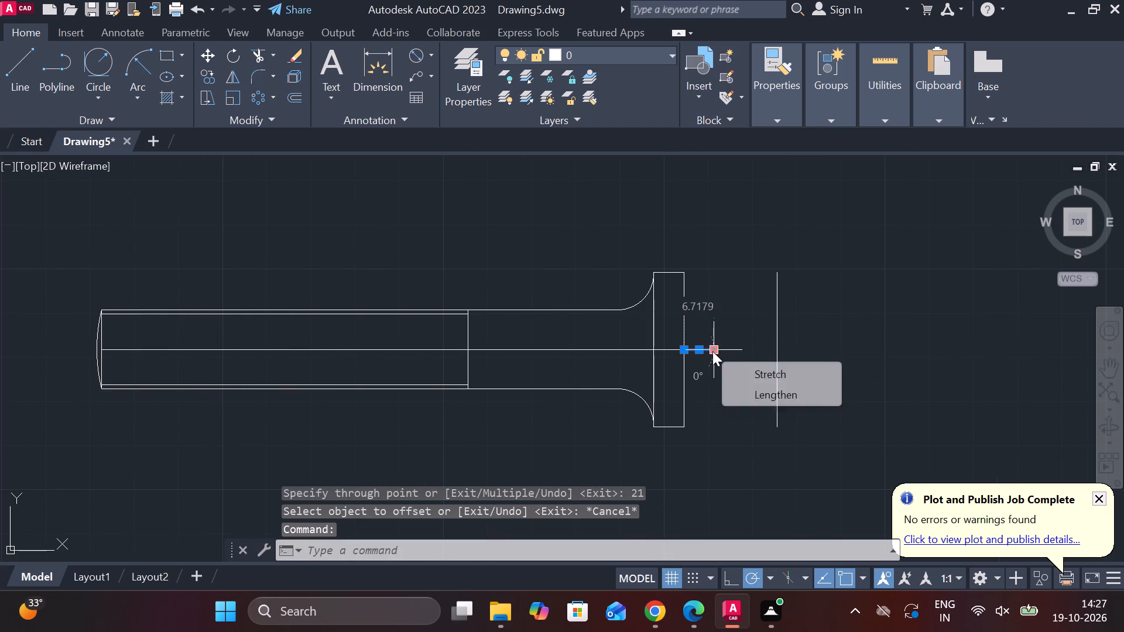
key("Escape")
left_click(667, 351)
key("Escape")
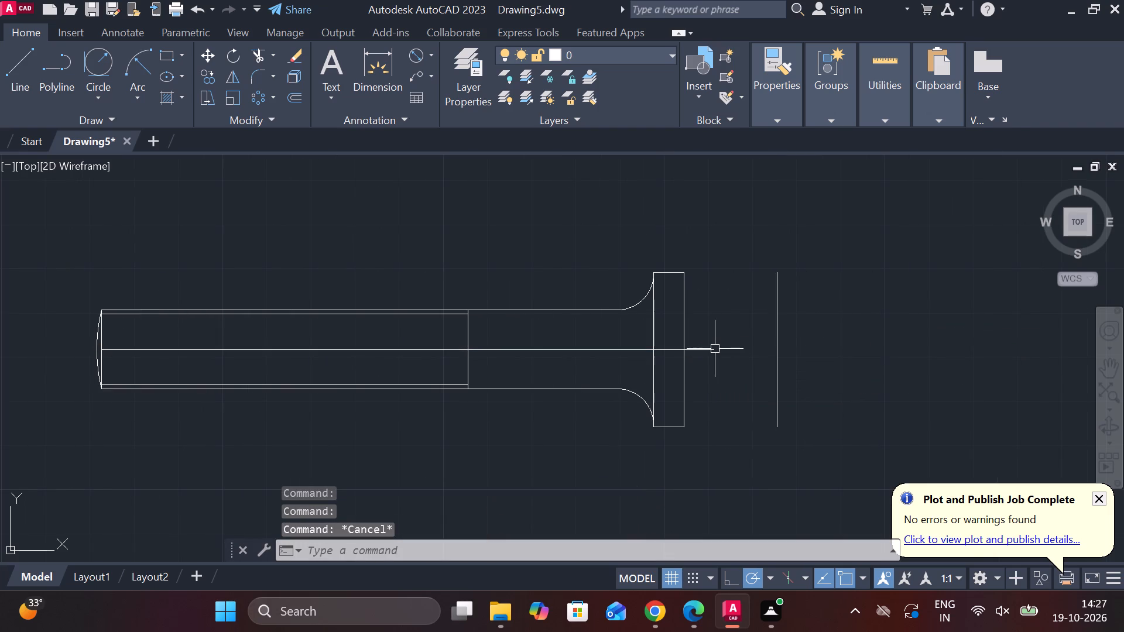
left_click(705, 349)
left_click(712, 349)
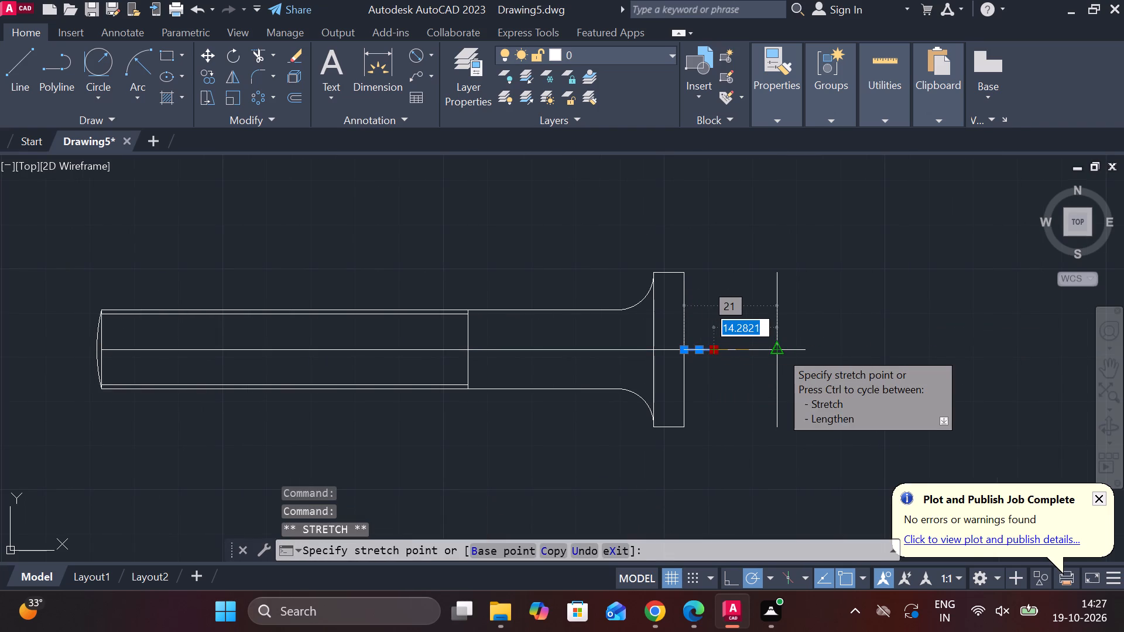
left_click(852, 351)
key("Escape")
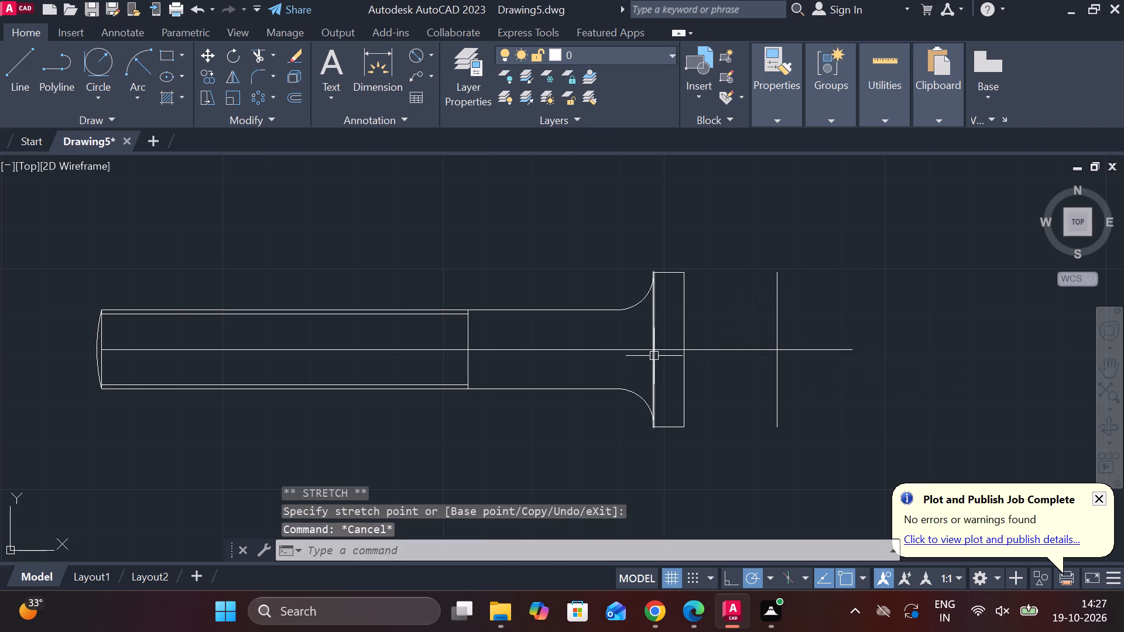
Join the shaft's centreline and the stretched segment beyond the flange into one line.
left_click(622, 351)
left_click(725, 351)
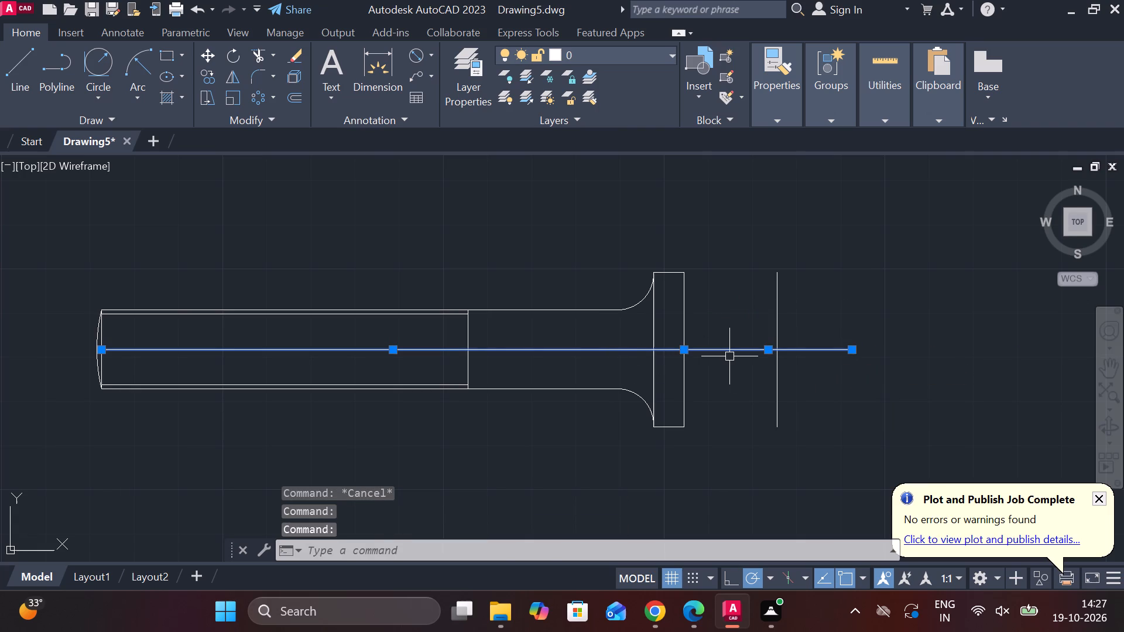
key("j")
key("Return")
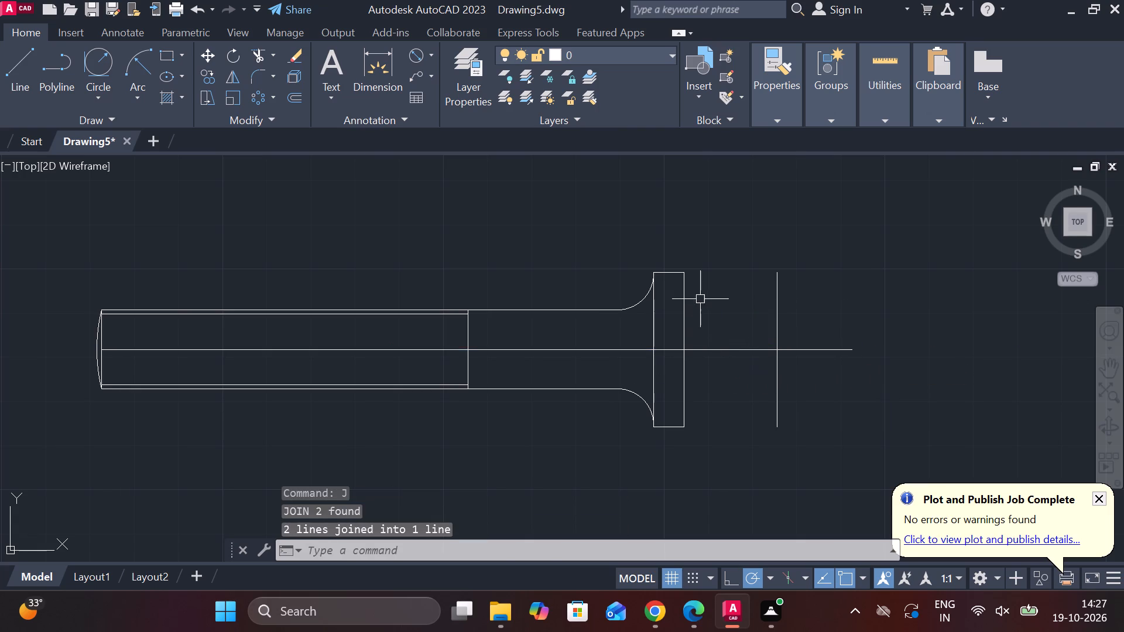
Extend the shaft's upper and lower edges through the flange to the offset vertical line beyond it.
key("e")
type("X")
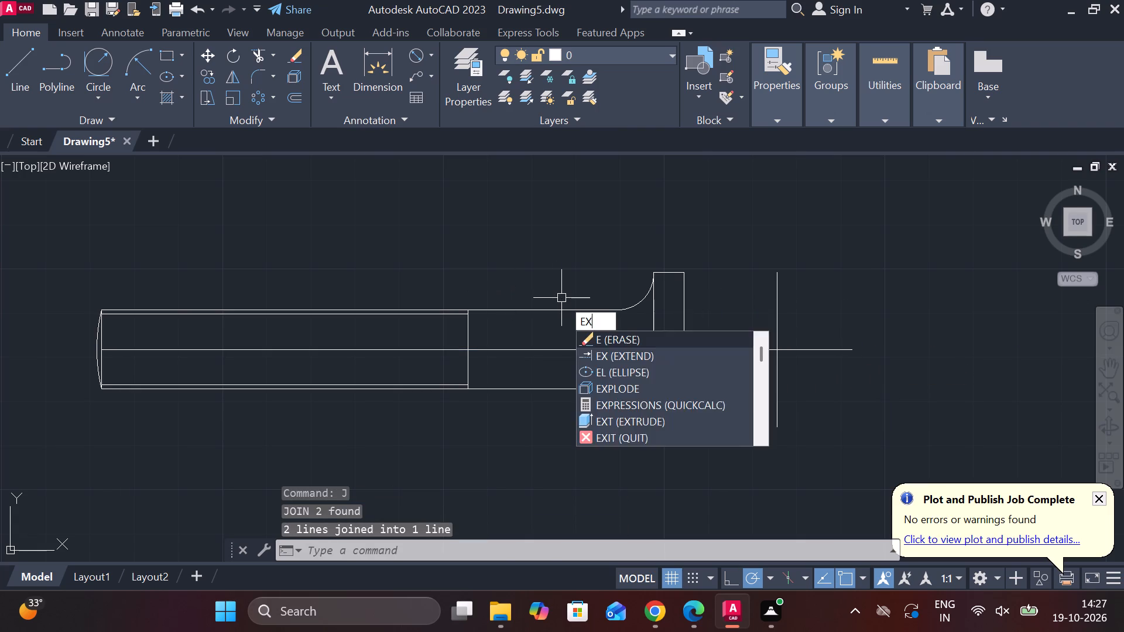
key("space")
left_click(557, 308)
left_click(638, 312)
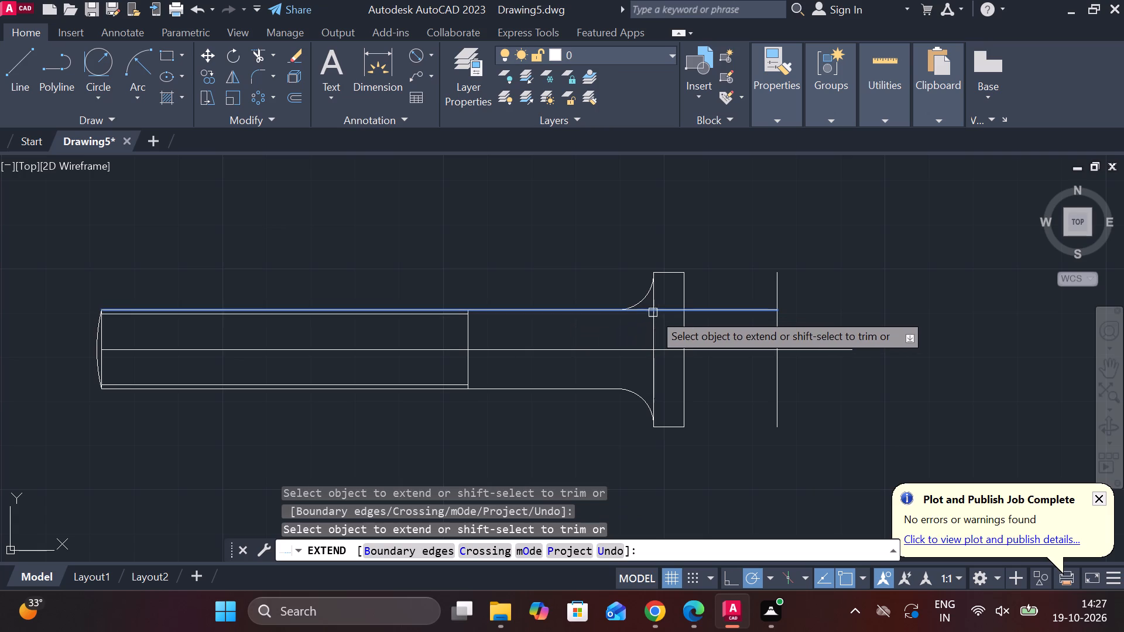
left_click(663, 312)
left_click(589, 387)
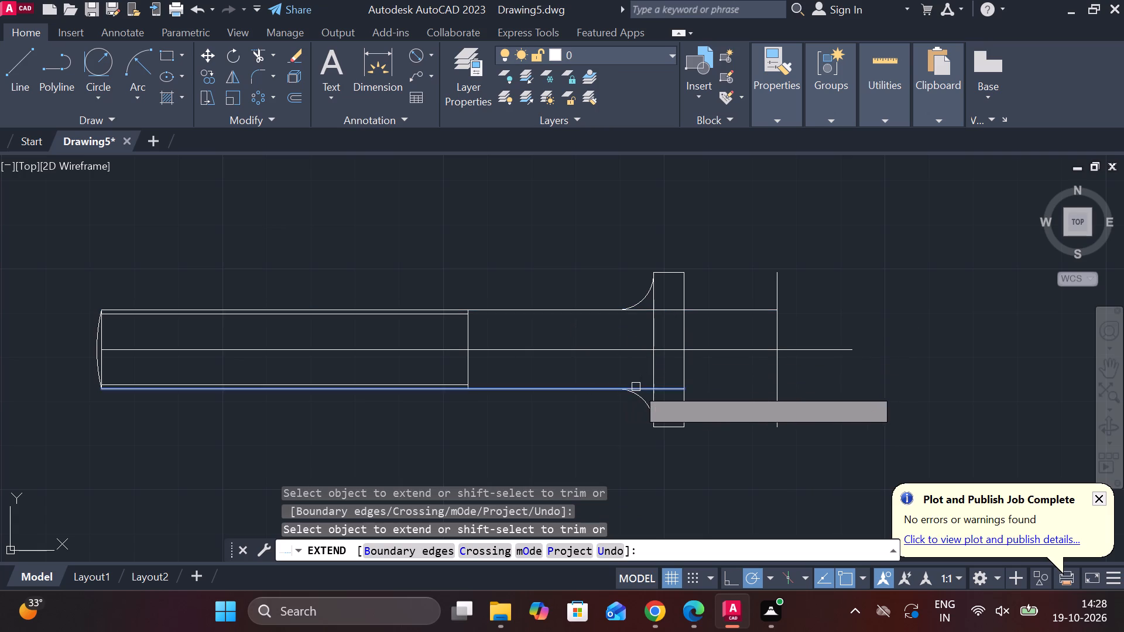
left_click(636, 387)
left_click(679, 388)
key("Escape")
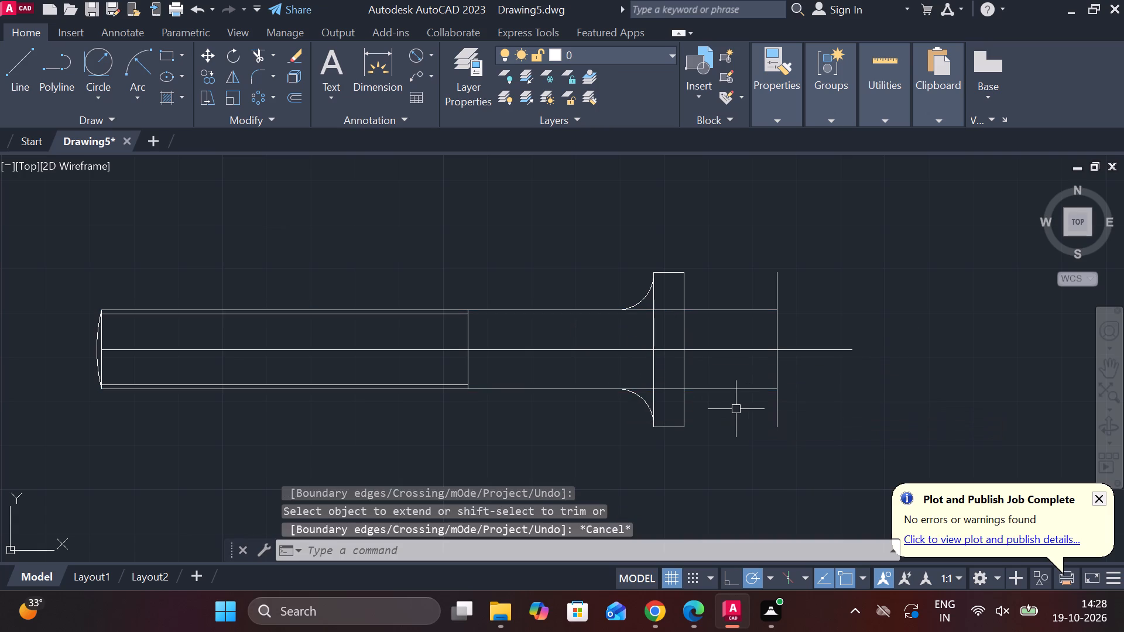
Trim the extended edges inside the flange and corner arcs, and the offset vertical line's overhangs above and below the end section.
type("TR")
key("space")
left_click(671, 309)
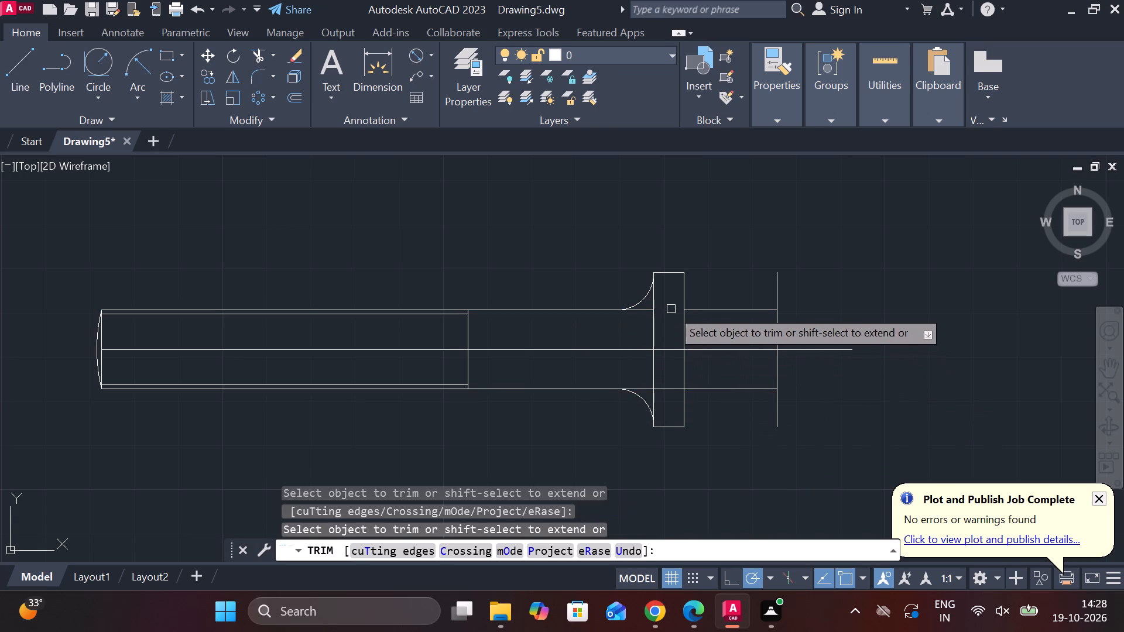
left_click(647, 314)
left_click(640, 390)
left_click(665, 390)
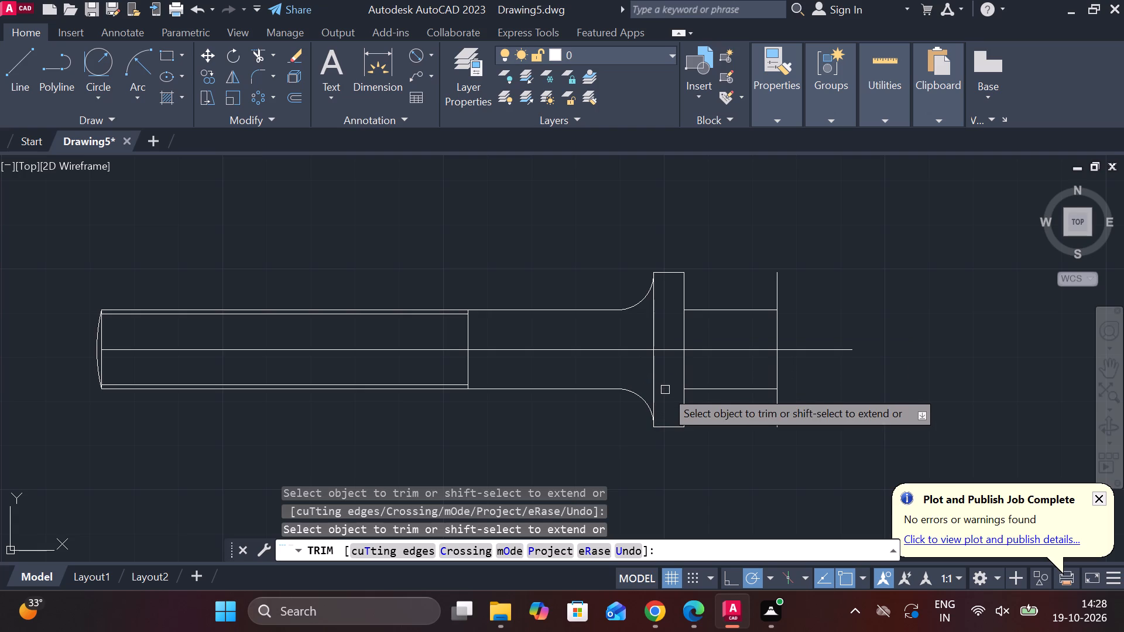
left_click(775, 287)
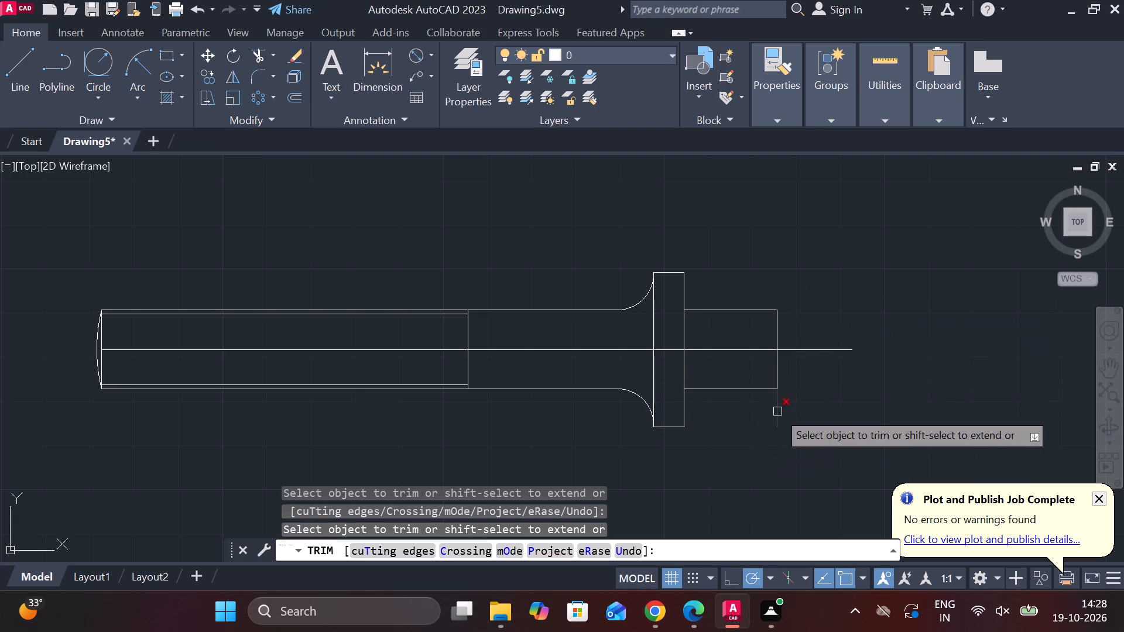
left_click(777, 411)
scroll(777, 411, "down", 1)
key("Escape")
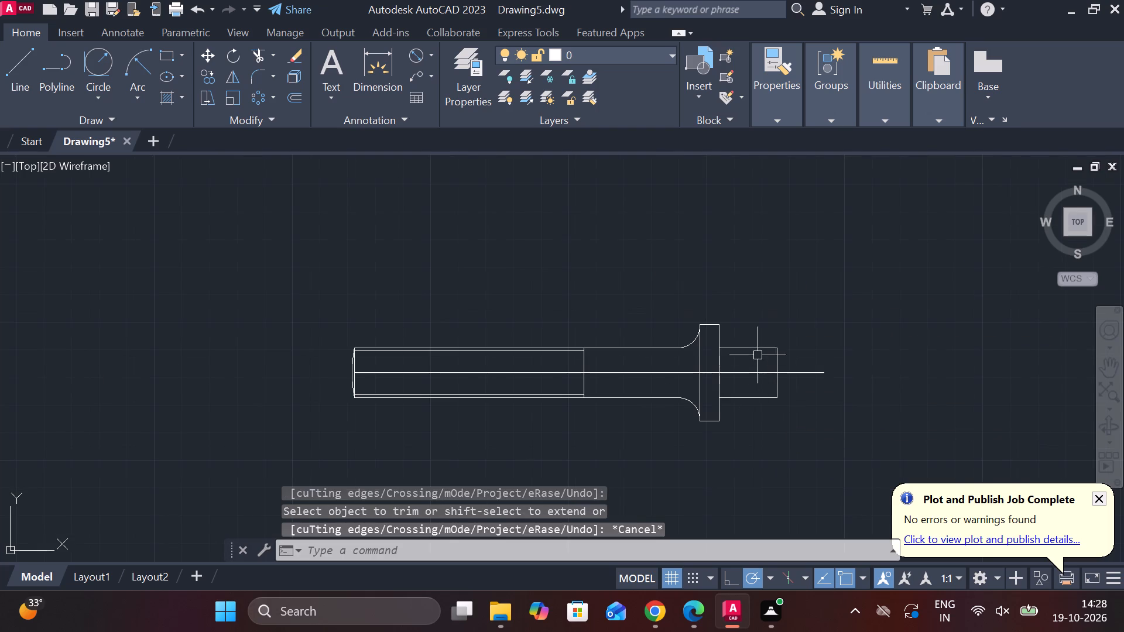
Offset the upper and lower edges of the section beyond the flange inward by 1.
left_click(756, 351)
key("o")
key("Return")
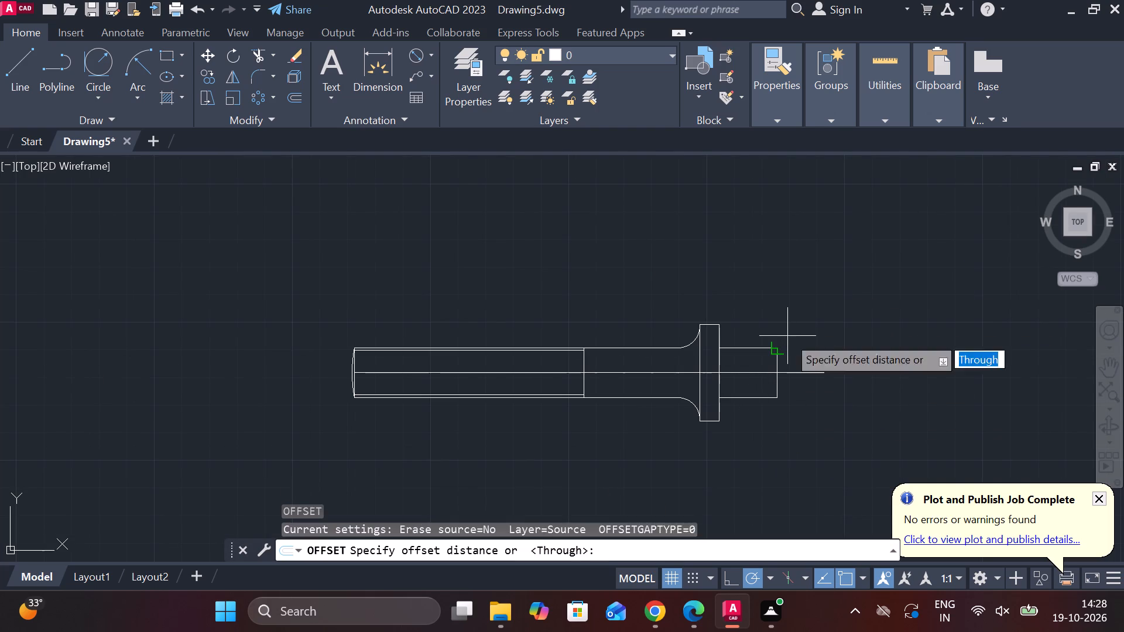
key("Return")
type("1")
key("space")
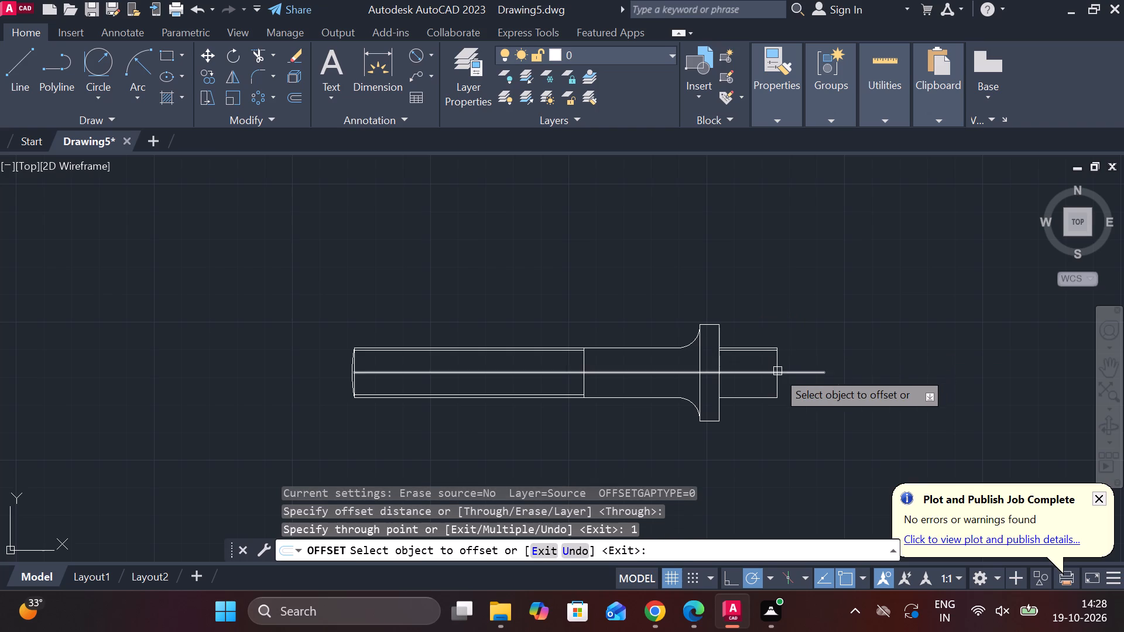
scroll(773, 372, "up", 2)
left_click(739, 441)
type("1")
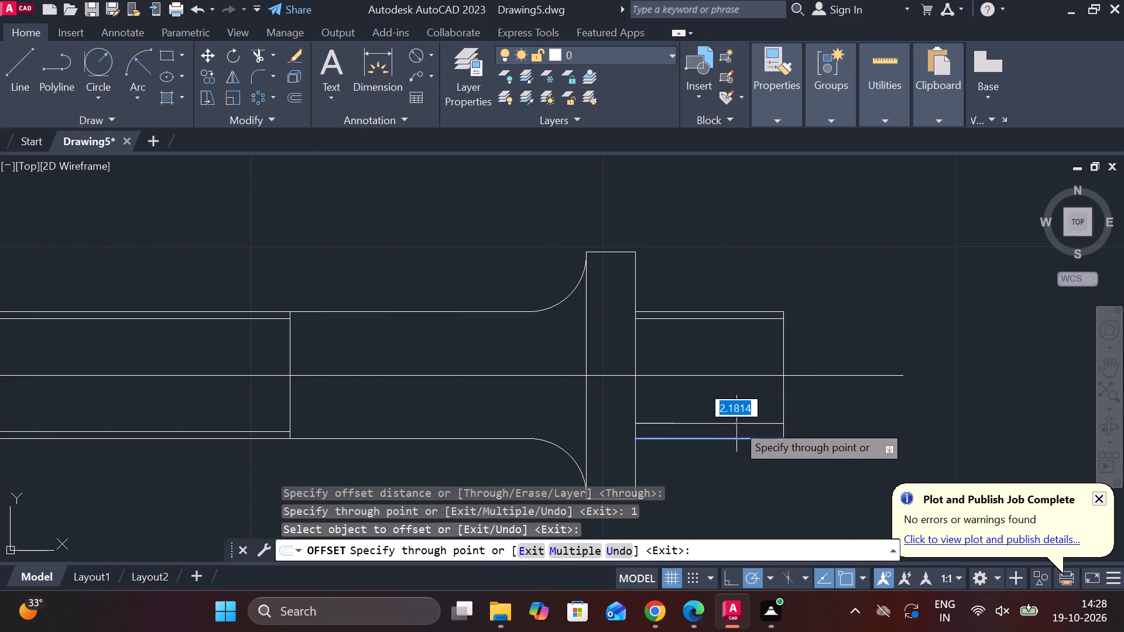
key("space")
key("Escape")
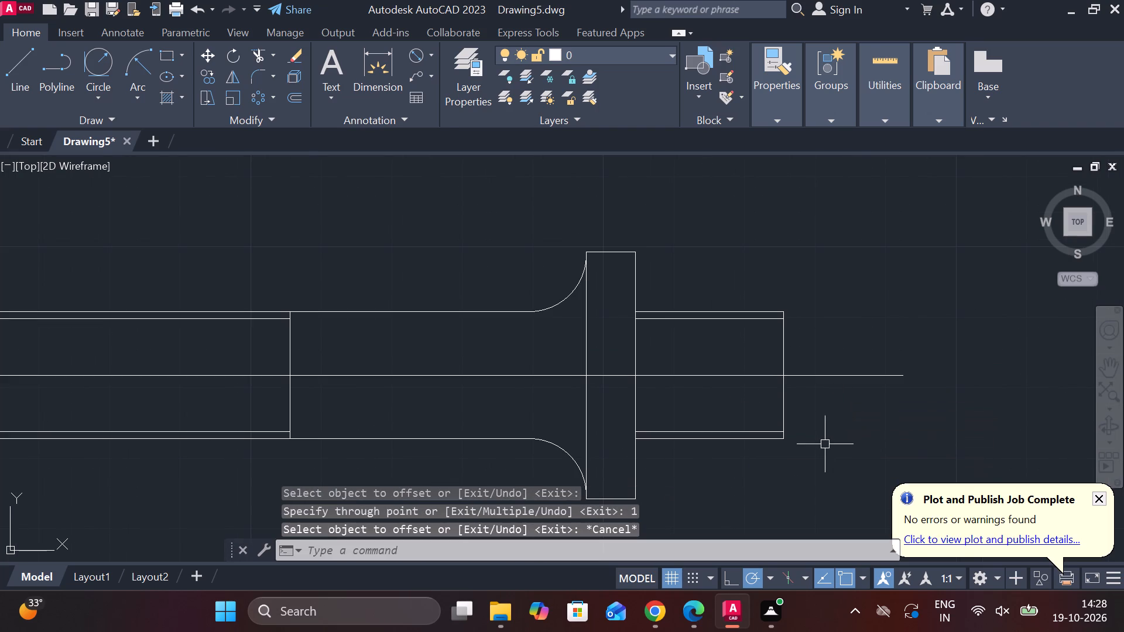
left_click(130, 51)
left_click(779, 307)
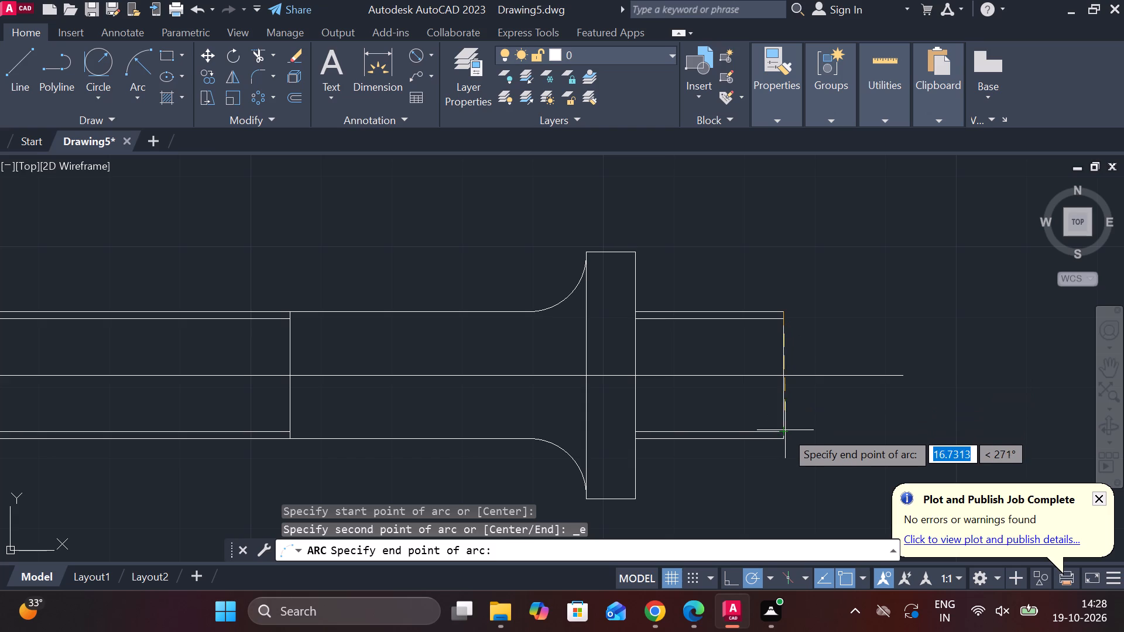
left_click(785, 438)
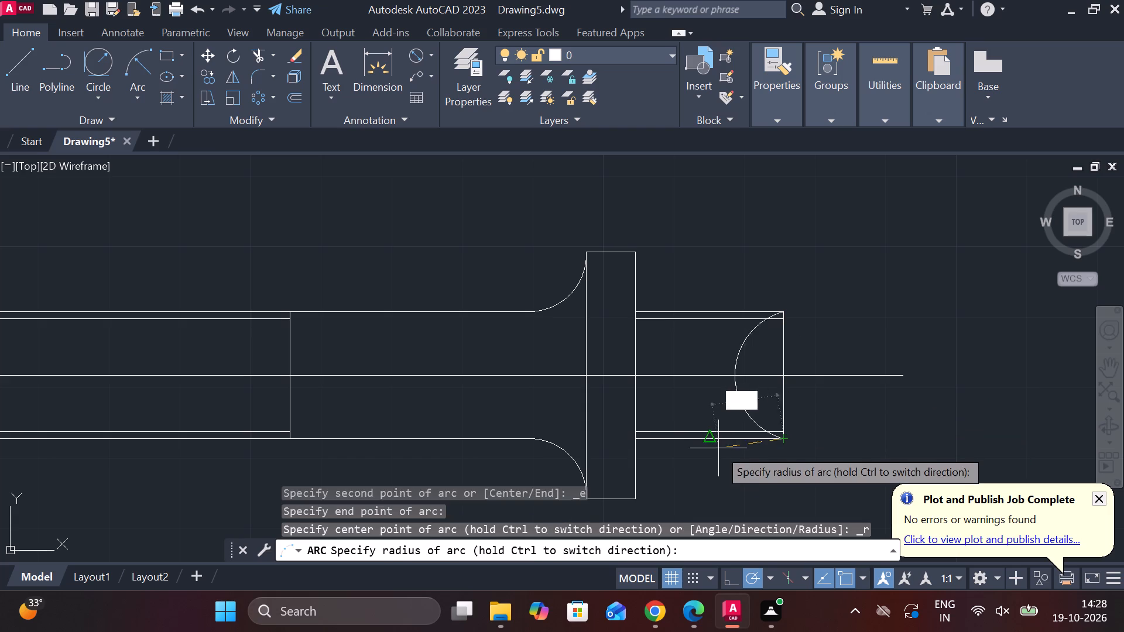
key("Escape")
Draw a three-point arc from the end section's lower outer corner through its upper outer corner to a point above the part.
key("space")
scroll(806, 414, "up", 1)
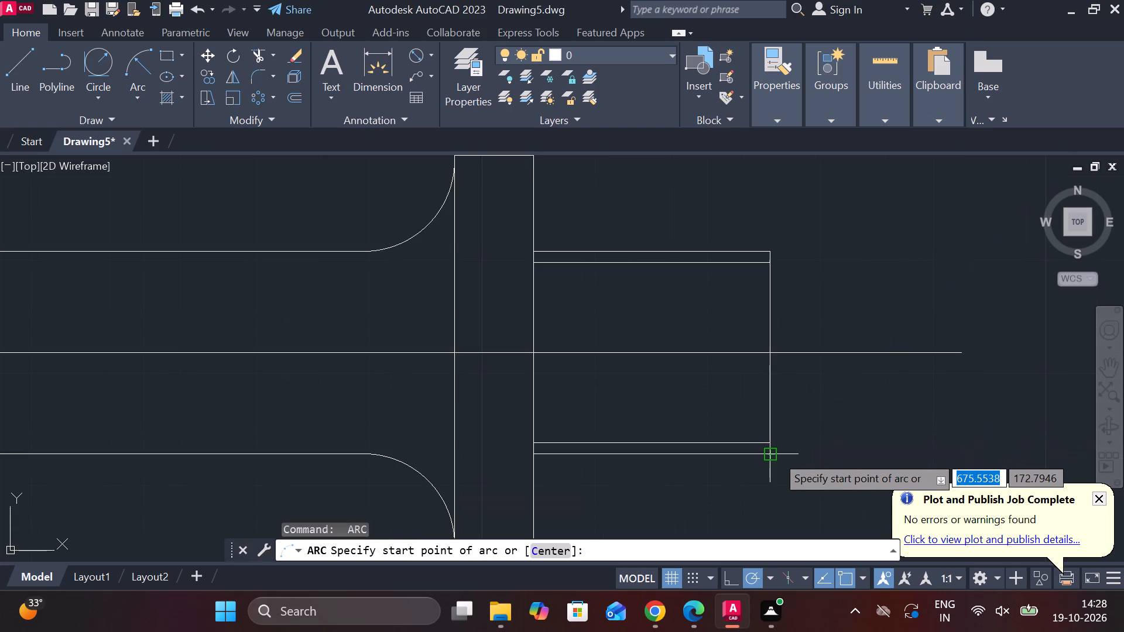
left_click(772, 458)
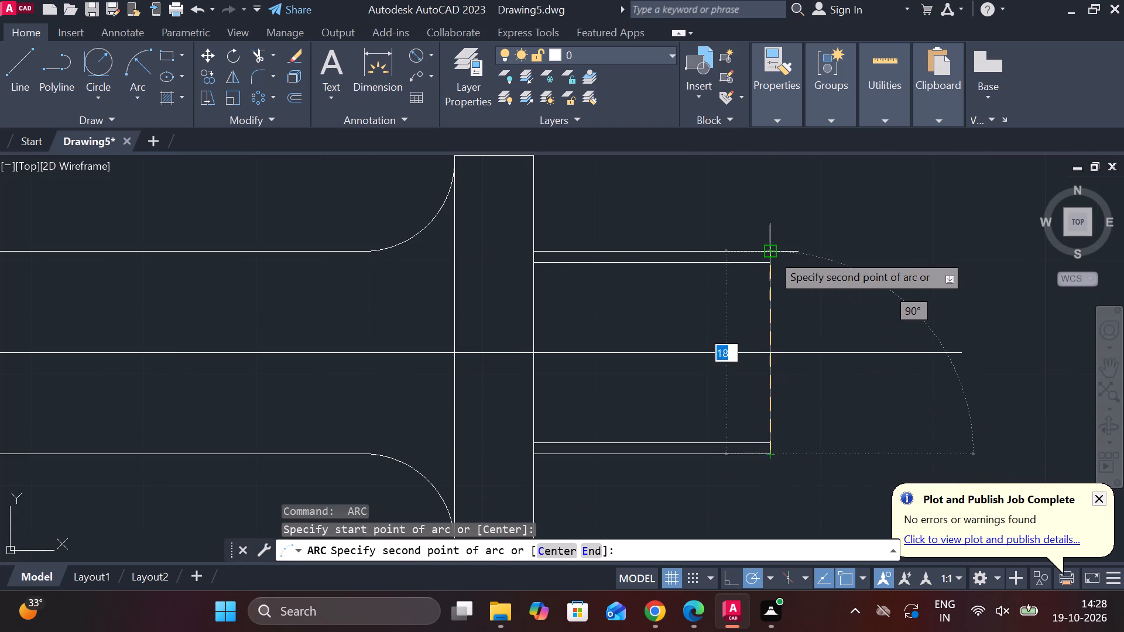
left_click(772, 253)
middle_click_drag(666, 203, 697, 272)
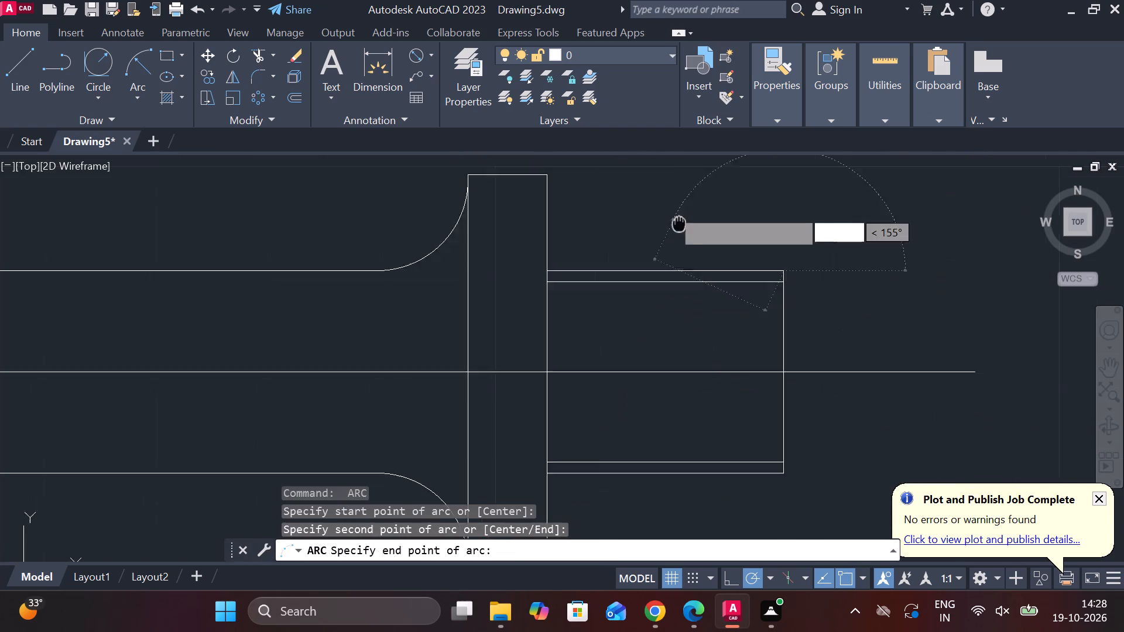
middle_click_drag(697, 272, 724, 336)
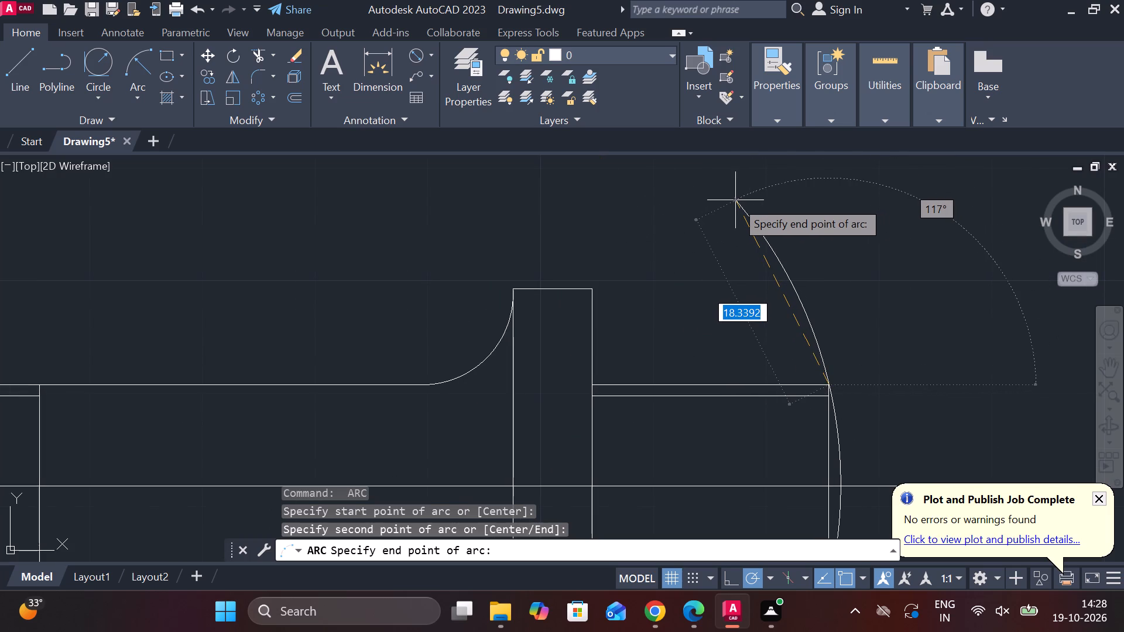
left_click(739, 192)
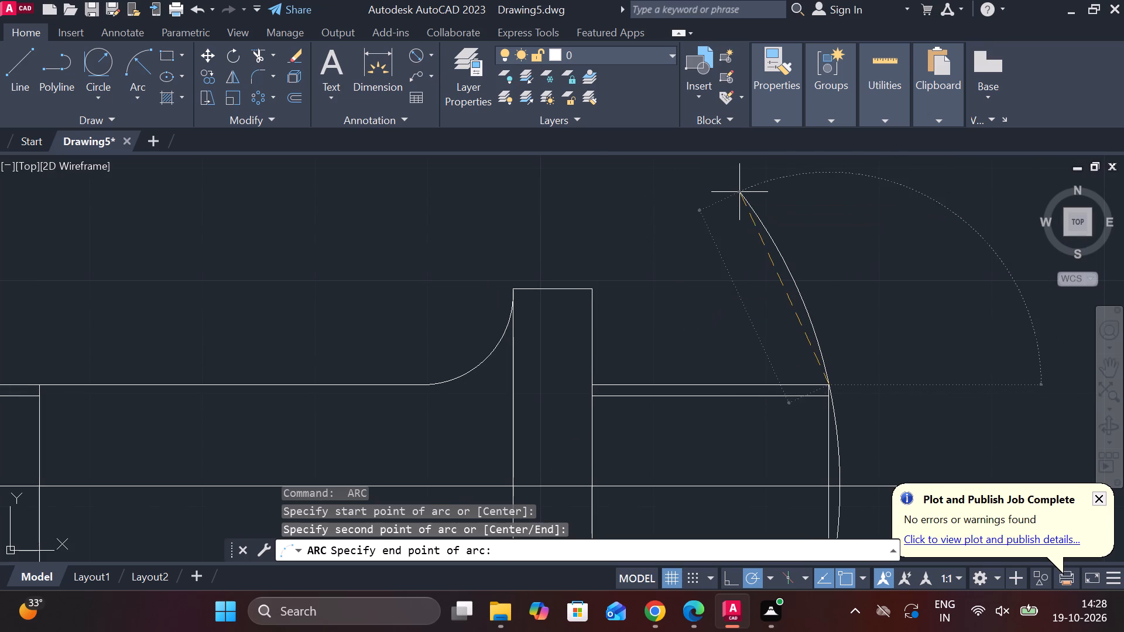
Trim the arc beyond the end section's upper outer corner, leaving a shallow rounded end face.
scroll(888, 325, "down", 1)
type("TR")
key("space")
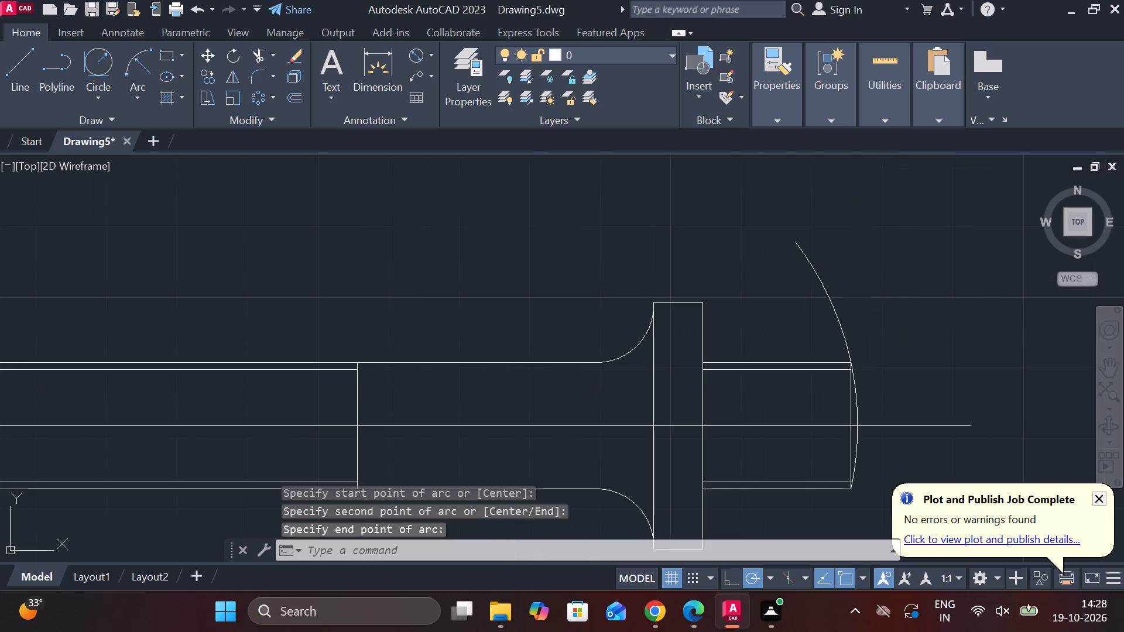
left_click(841, 325)
scroll(882, 329, "down", 3)
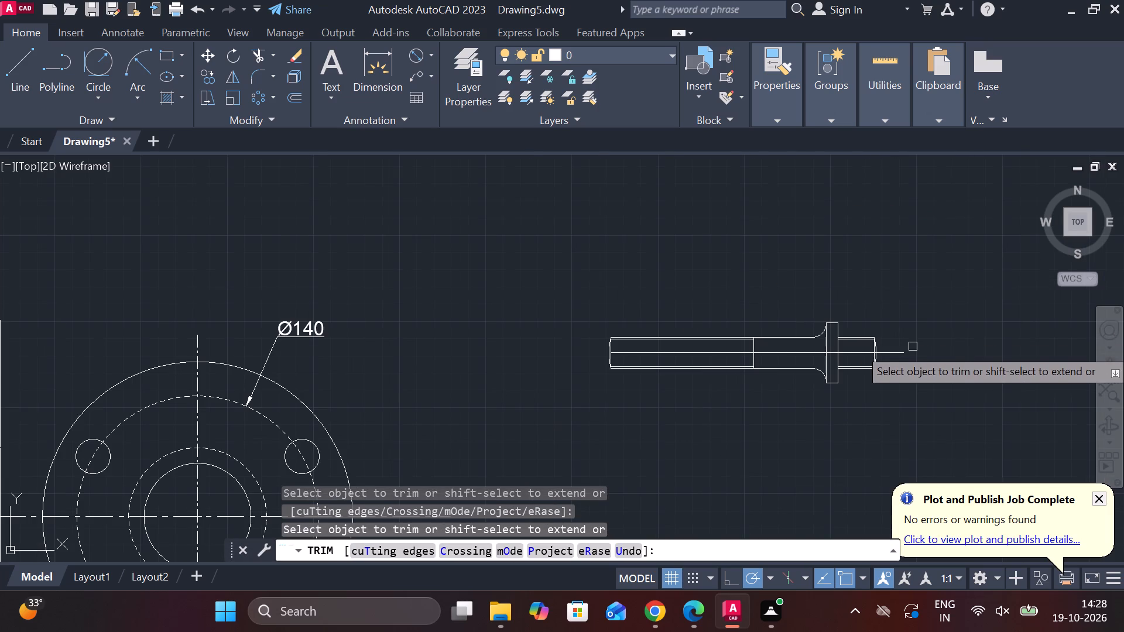
middle_click(905, 383)
key("Escape")
Lengthen the part's centreline outward past the rounded end of the long threaded shaft.
middle_click_drag(686, 444, 739, 446)
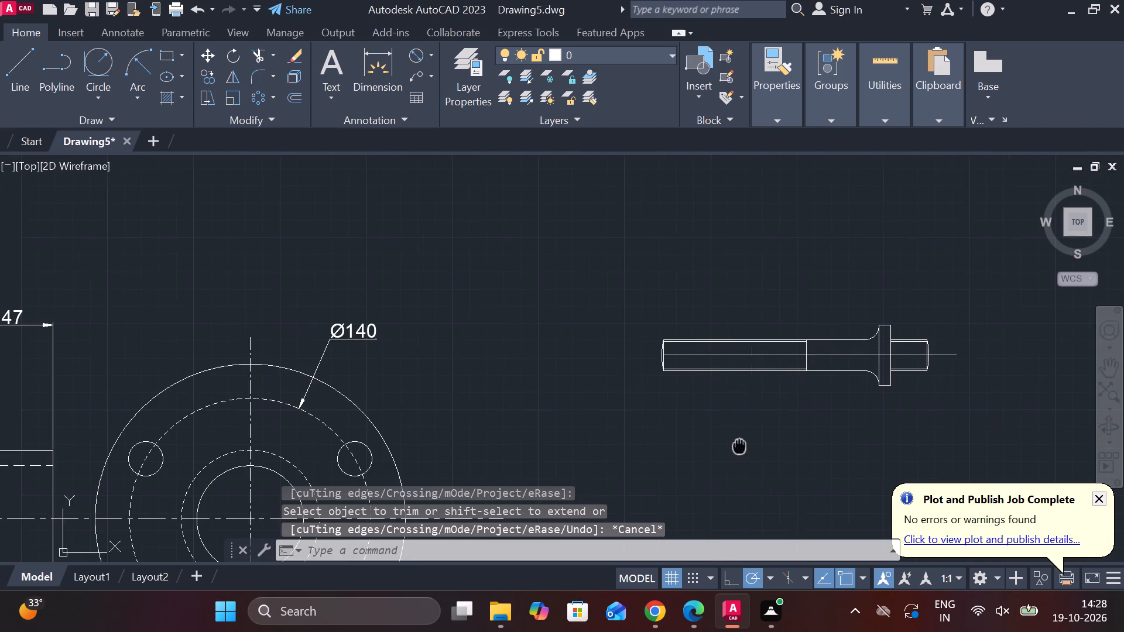
left_click(686, 359)
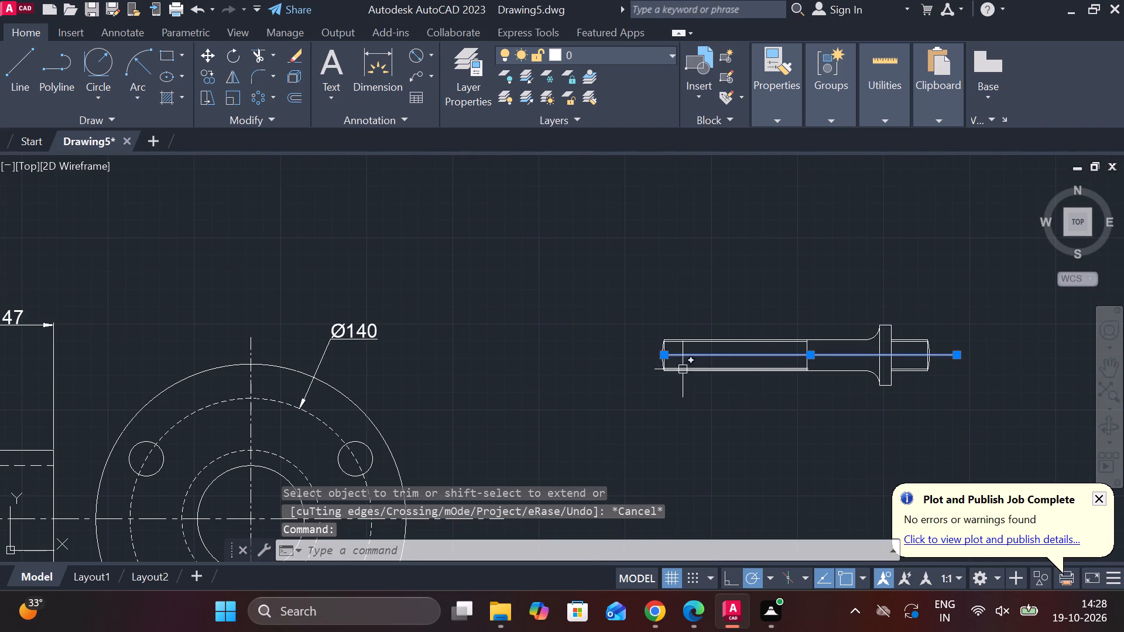
left_click(697, 408)
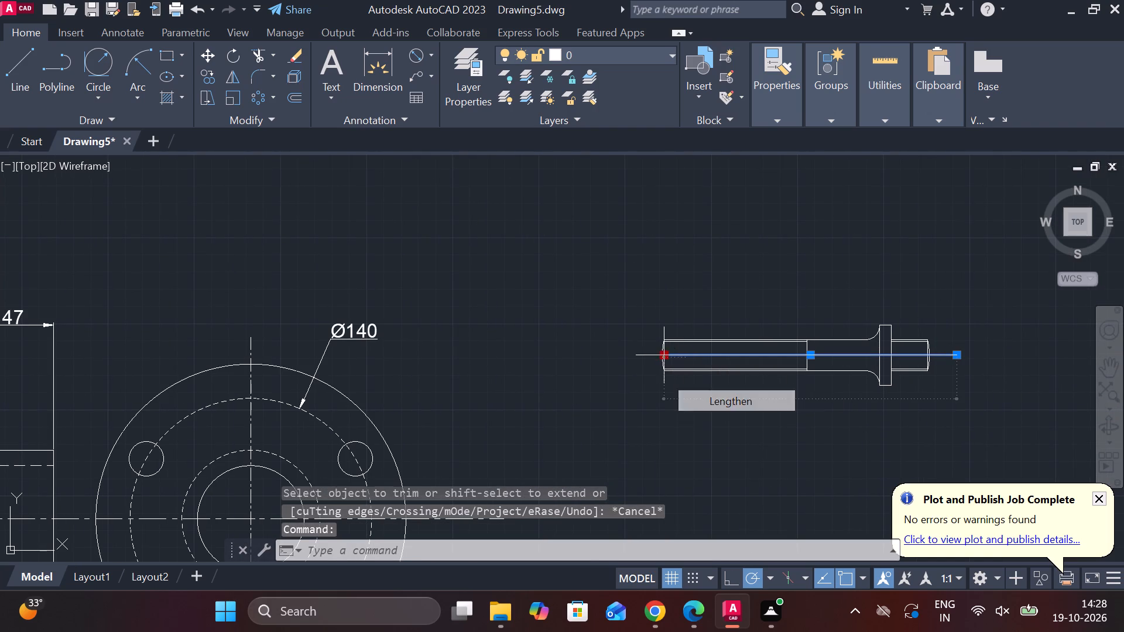
left_click(619, 379)
key("Escape")
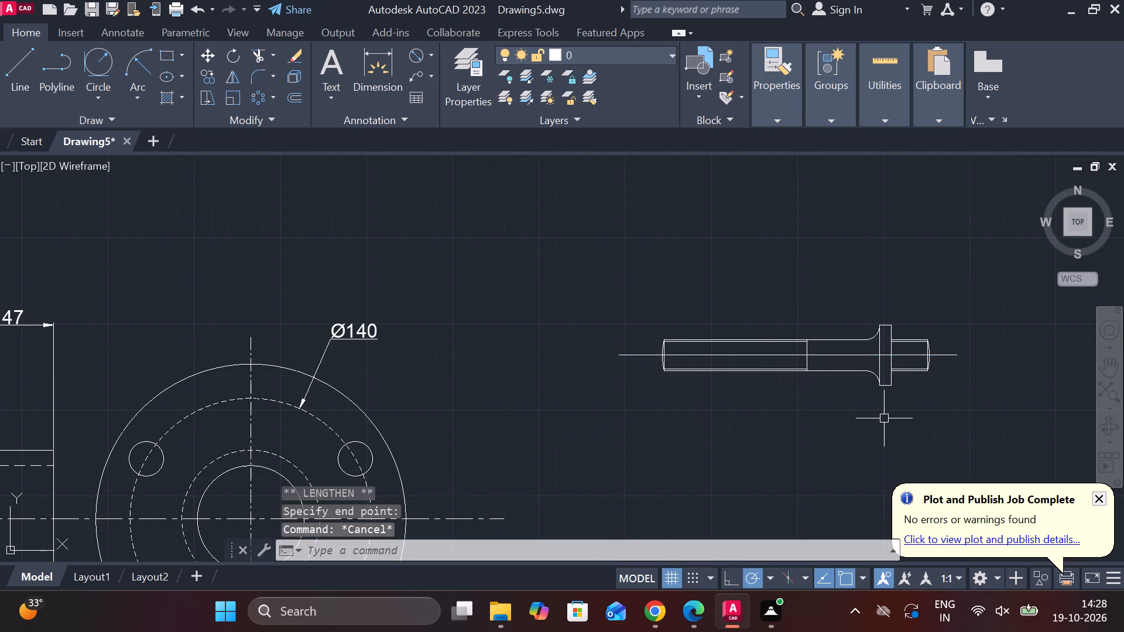
Set the part's centreline to the CENTER linetype.
left_click(851, 353)
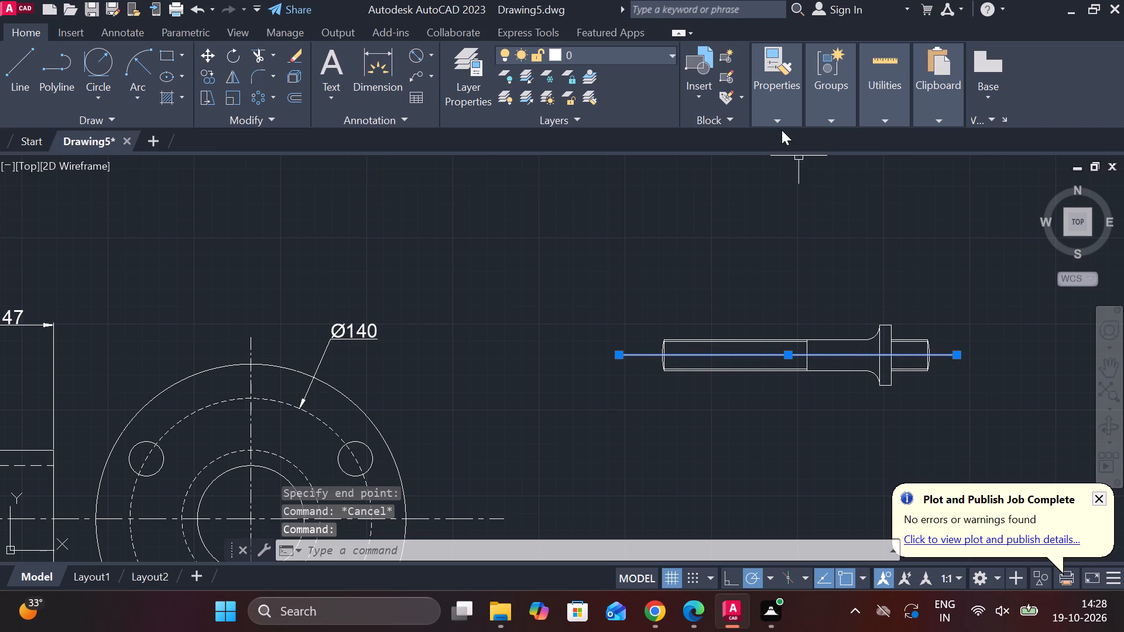
left_click(779, 124)
left_click(915, 181)
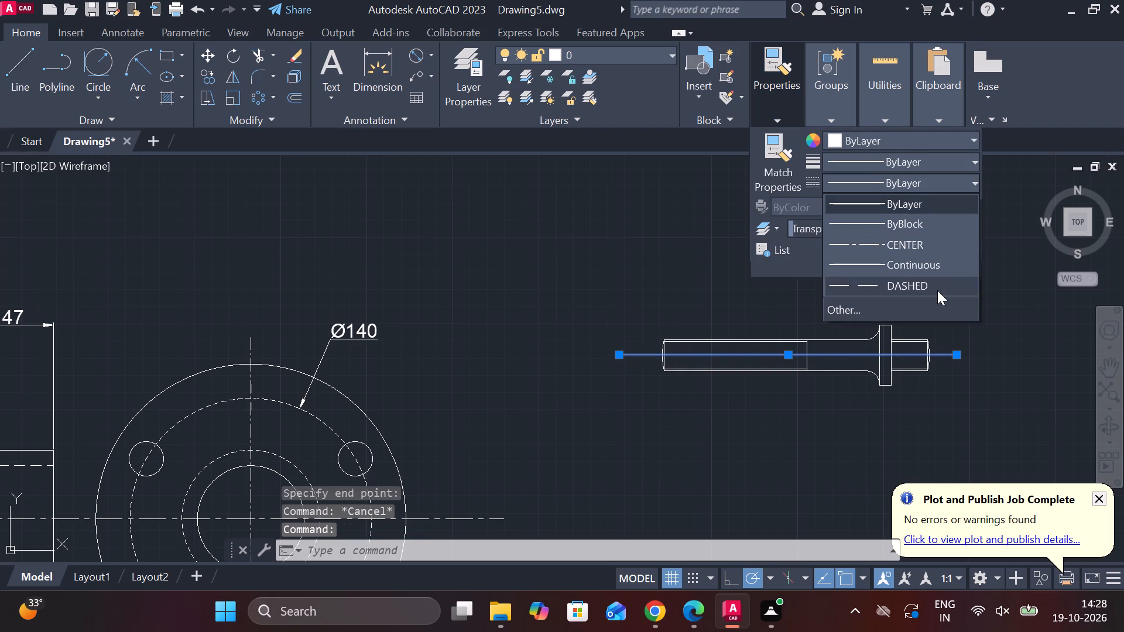
left_click(866, 246)
key("Escape")
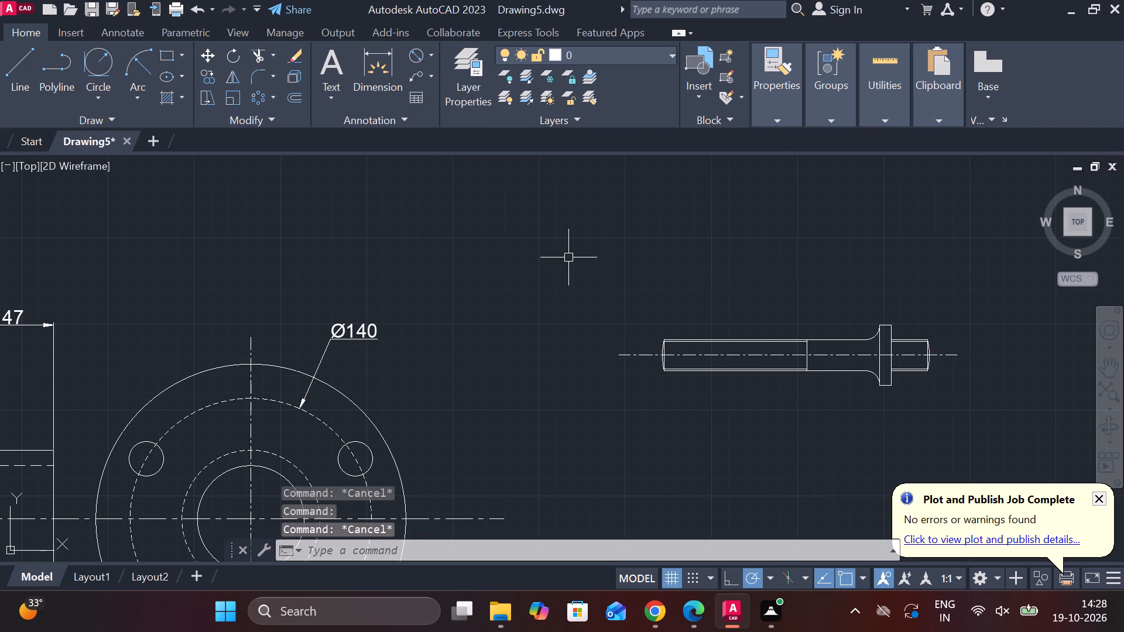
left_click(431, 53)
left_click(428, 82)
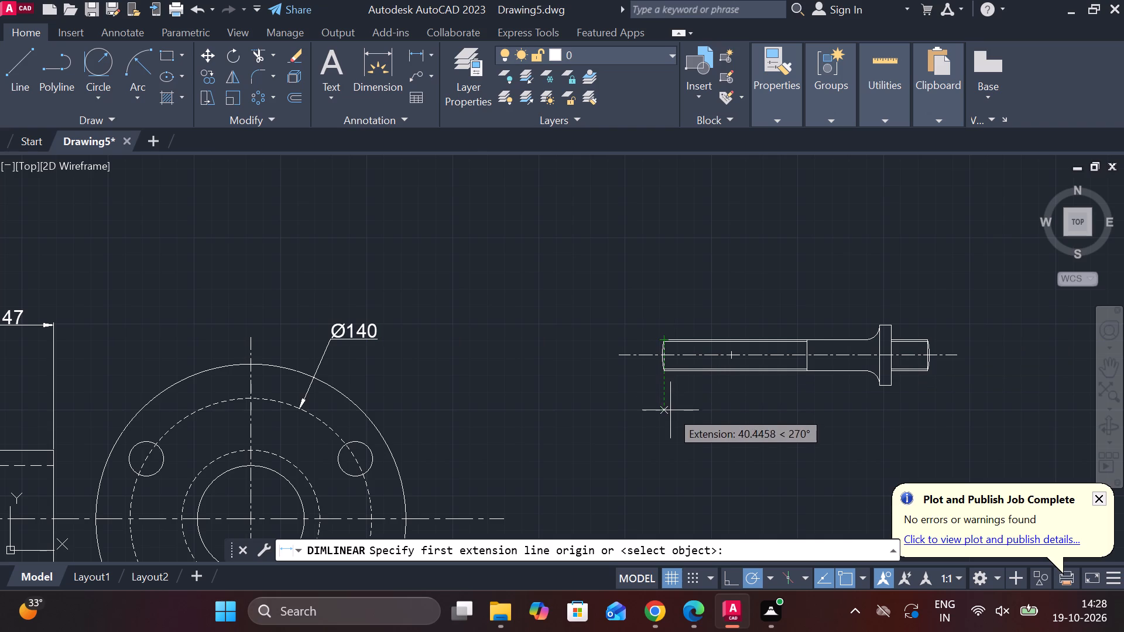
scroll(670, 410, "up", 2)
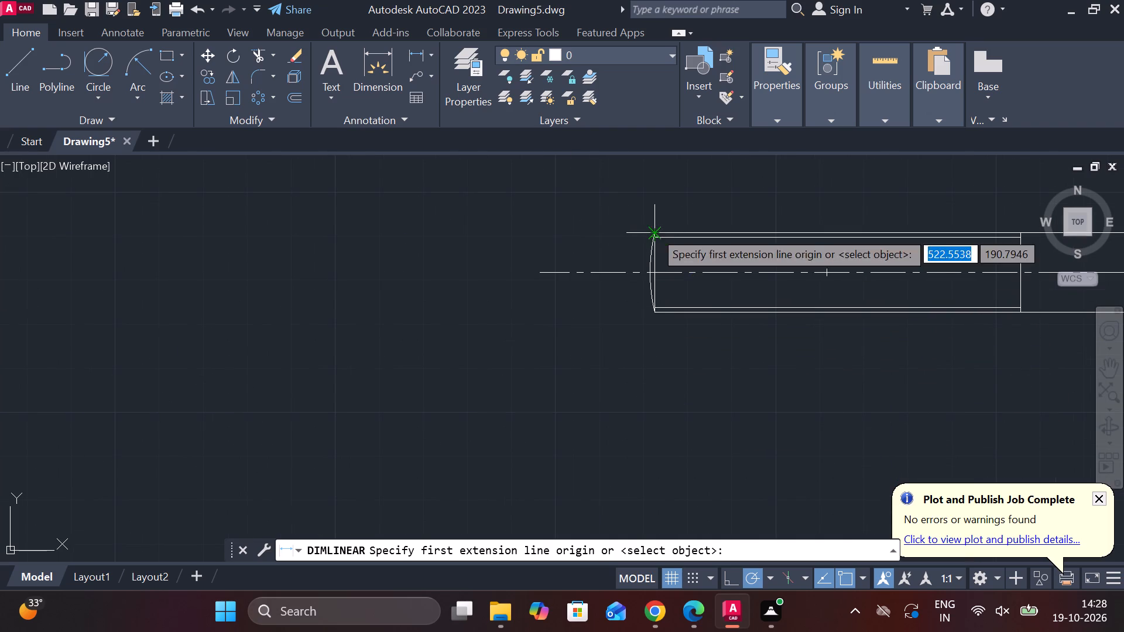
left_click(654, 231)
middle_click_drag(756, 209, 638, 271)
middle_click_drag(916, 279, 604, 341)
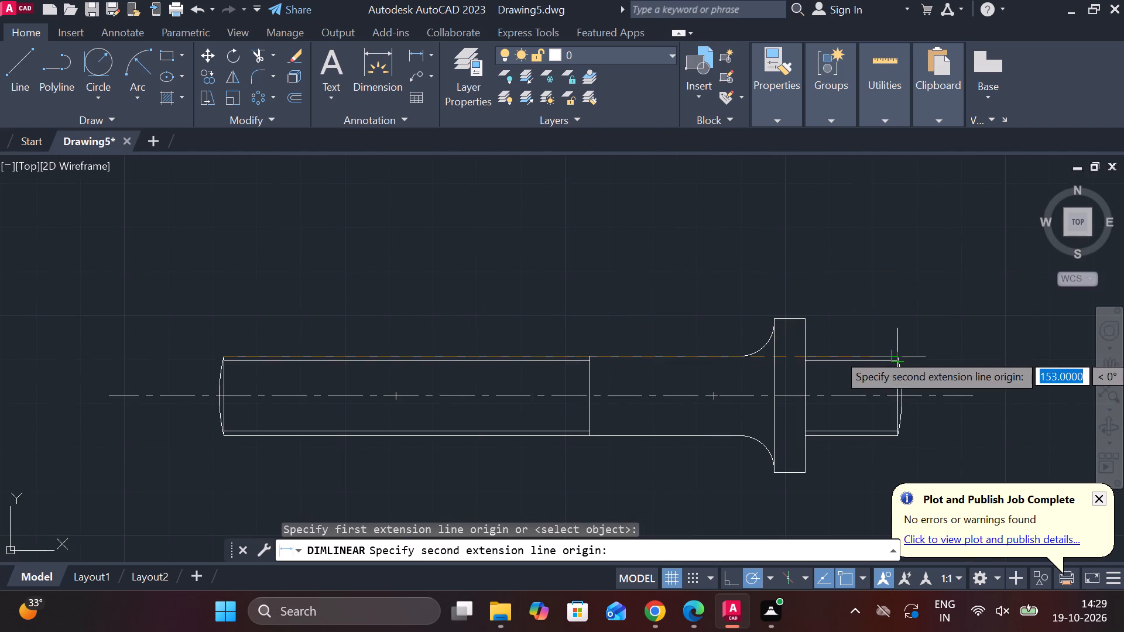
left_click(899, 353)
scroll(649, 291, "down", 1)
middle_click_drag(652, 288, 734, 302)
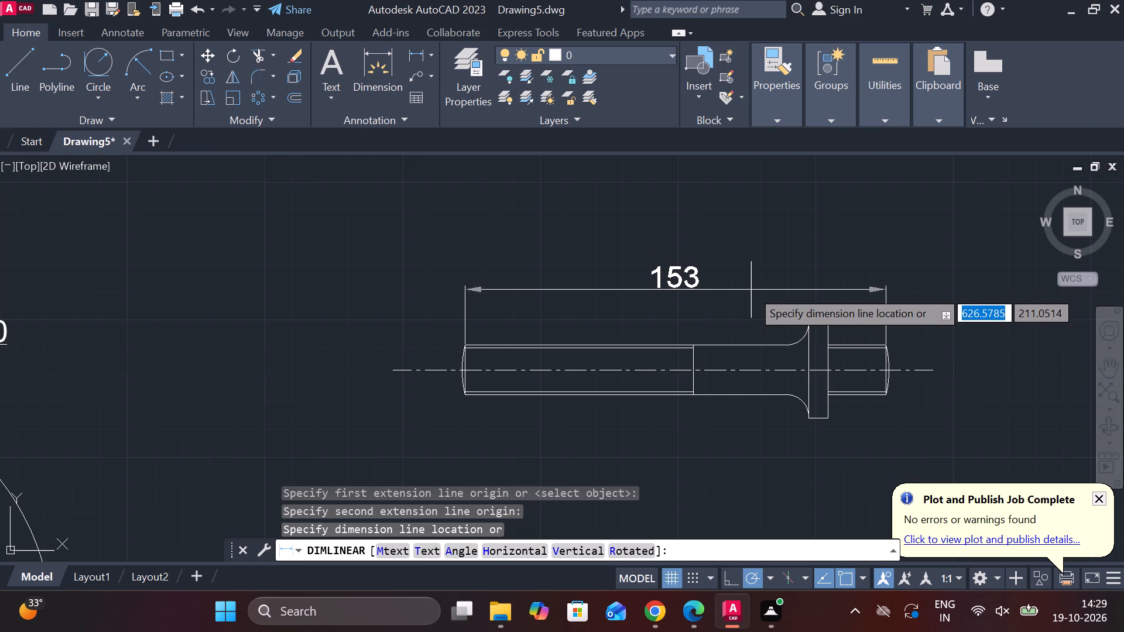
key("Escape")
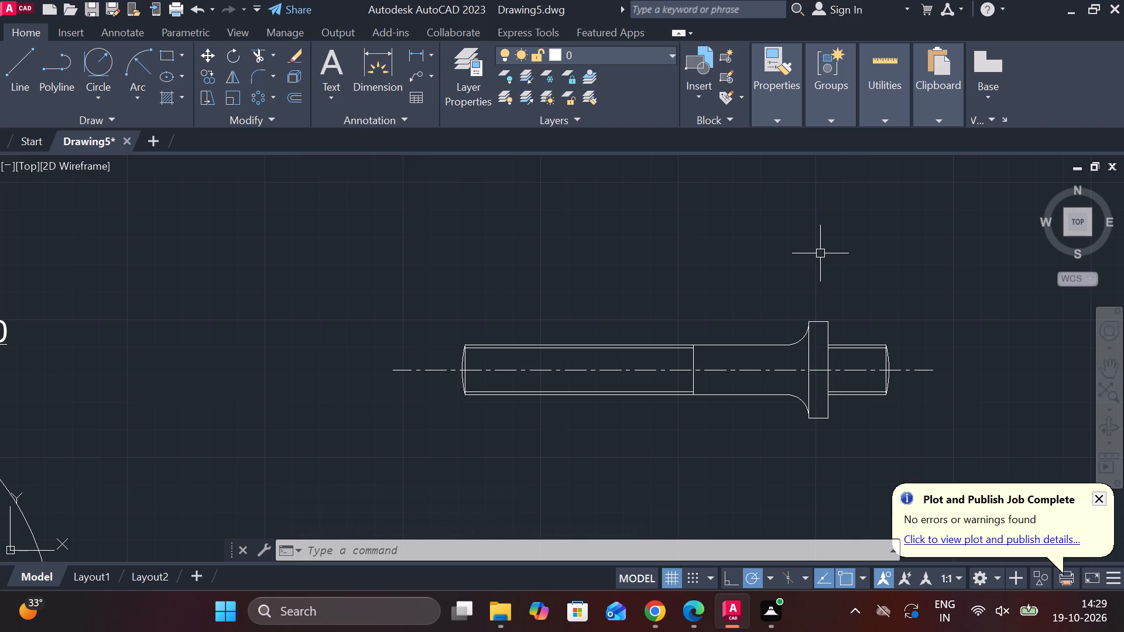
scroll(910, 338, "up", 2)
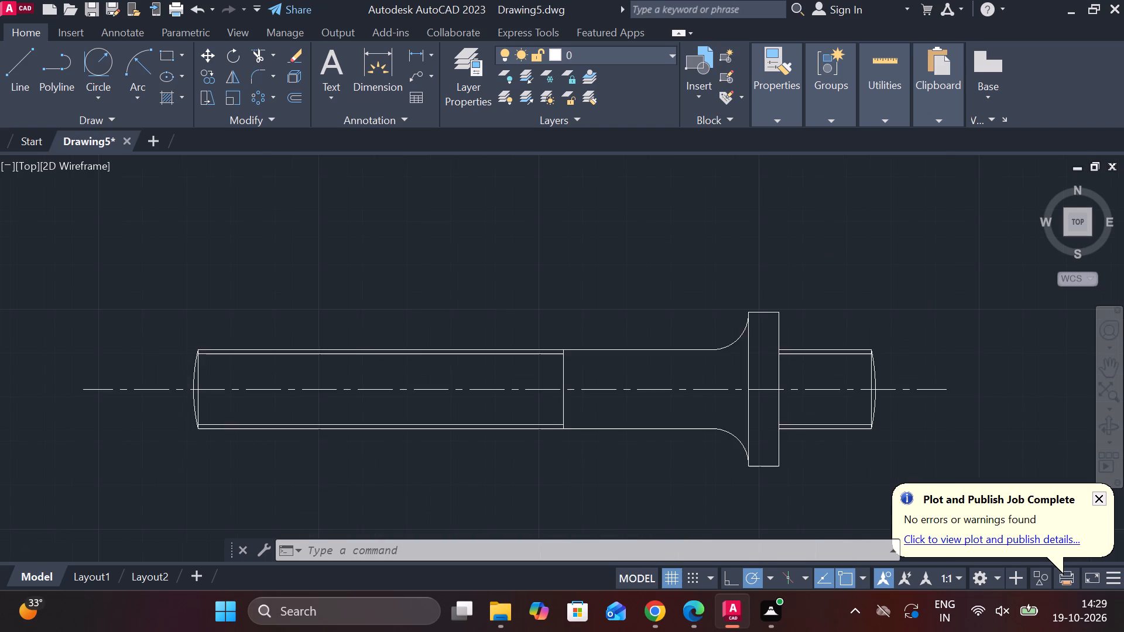
Draw a vertical construction line upward from the upper outer corner of the short threaded end.
scroll(934, 337, "down", 1)
key("l")
key("Return")
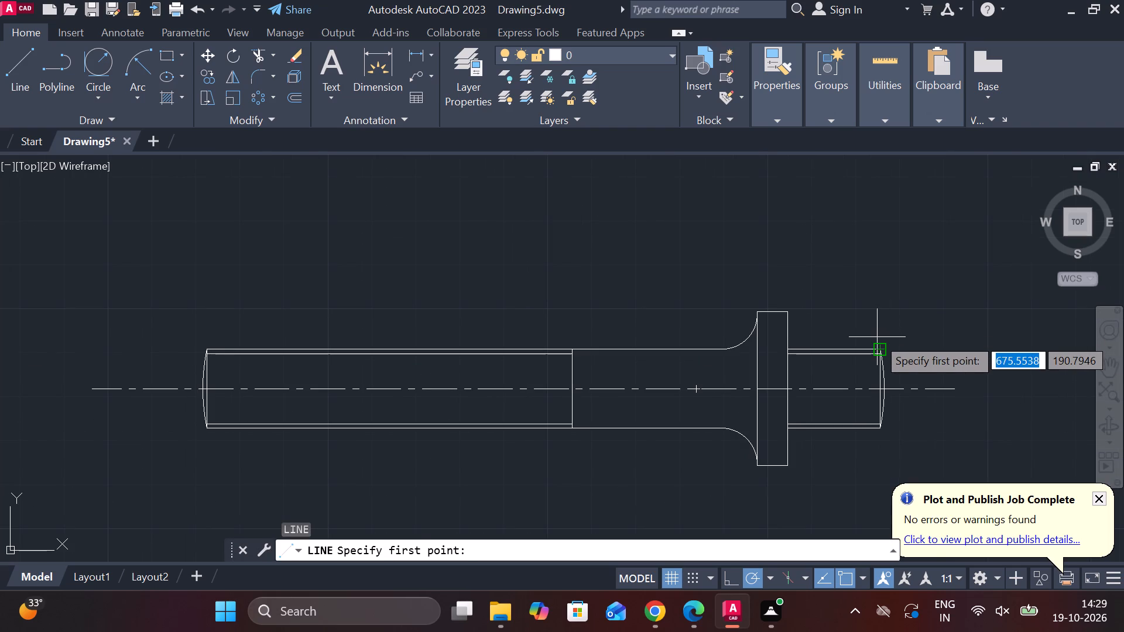
left_click(877, 337)
left_click(871, 235)
key("Escape")
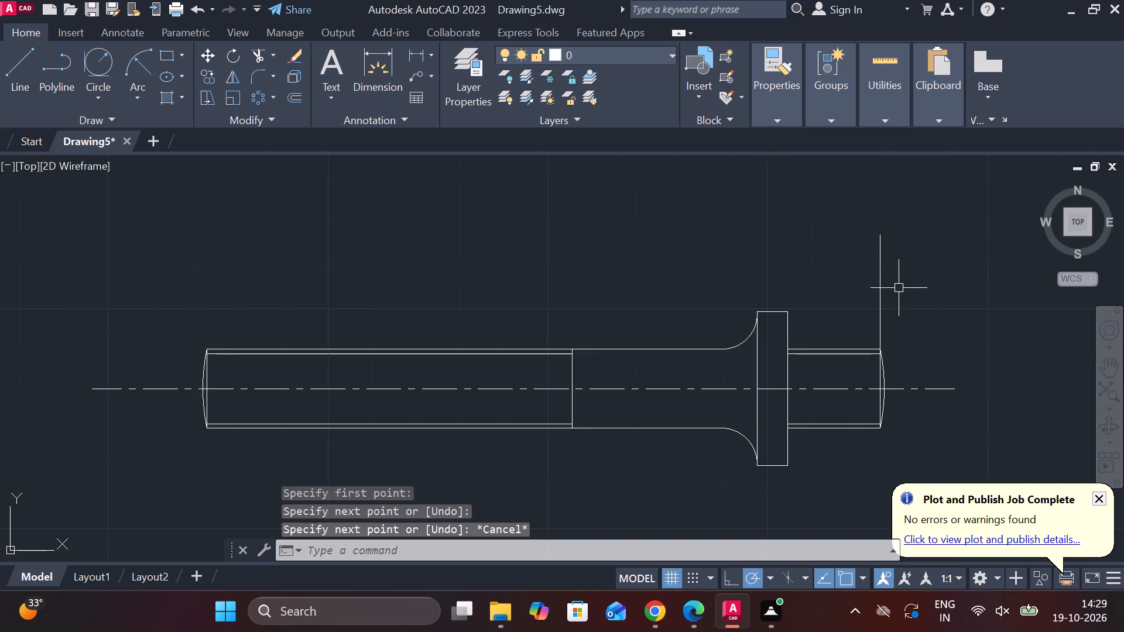
Offset the vertical construction line by 132 toward the long threaded shaft's end.
left_click(882, 271)
key("o")
key("Return")
key("Return")
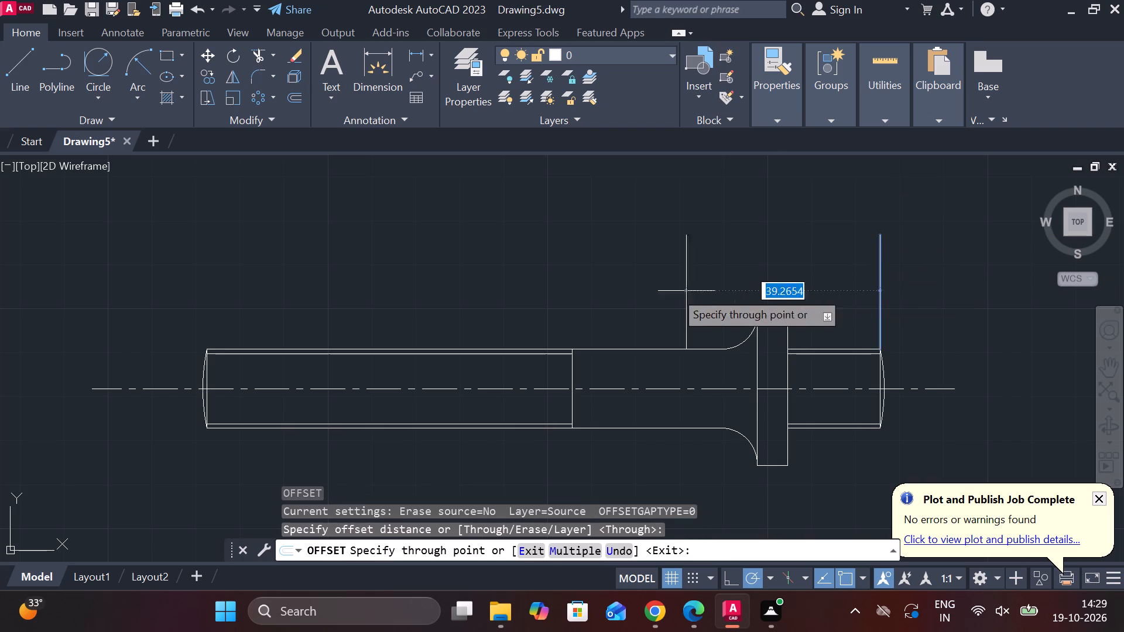
type("132")
key("space")
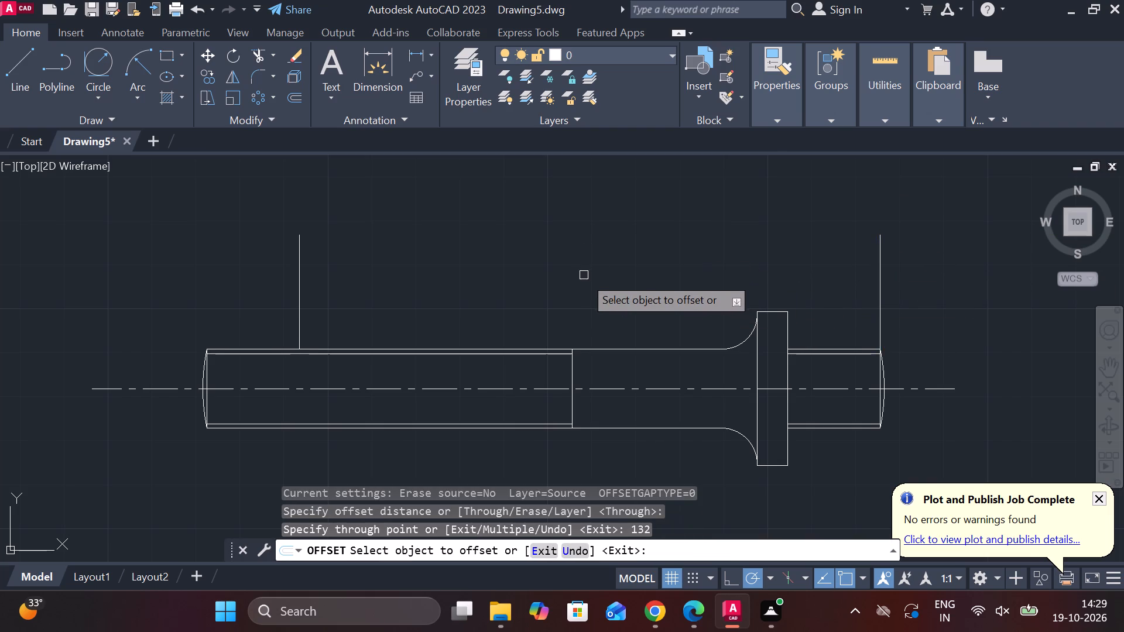
scroll(594, 274, "down", 2)
middle_click_drag(599, 263, 607, 263)
scroll(520, 260, "up", 2)
middle_click_drag(523, 260, 561, 246)
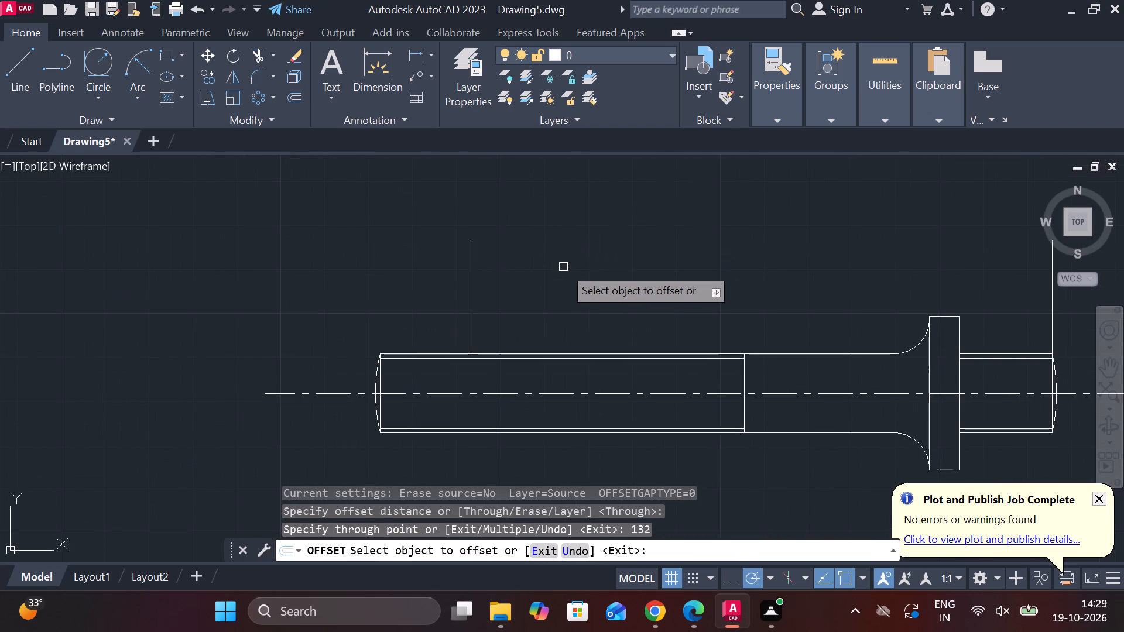
key("Escape")
Stretch the offset line's lower end down across the long shaft to below its lower edge.
left_click(474, 291)
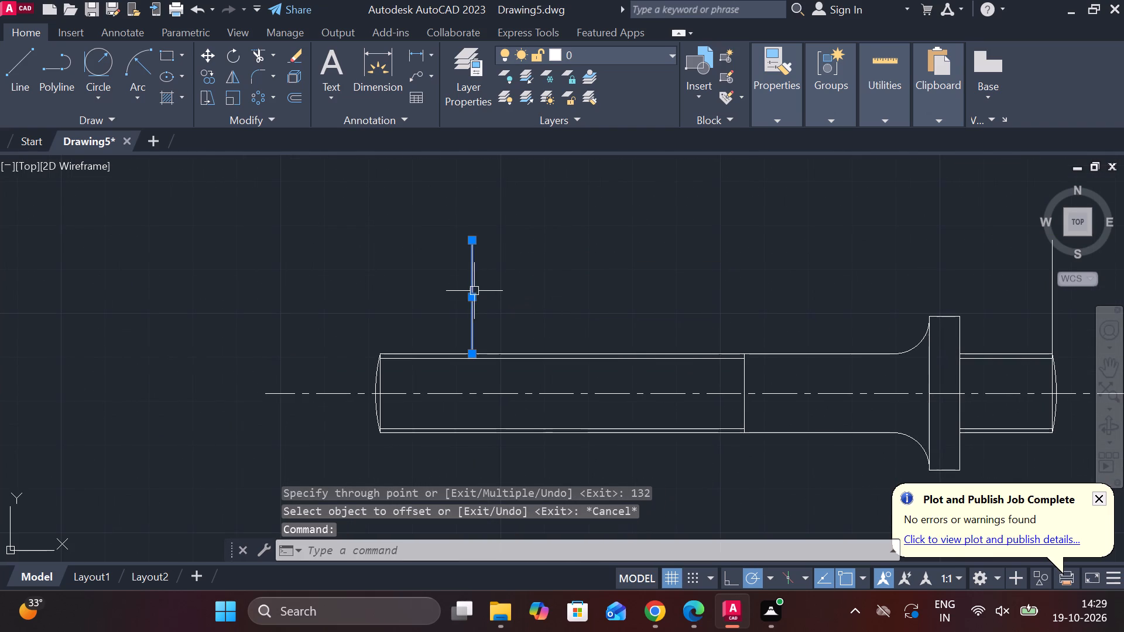
left_click(472, 356)
left_click(474, 471)
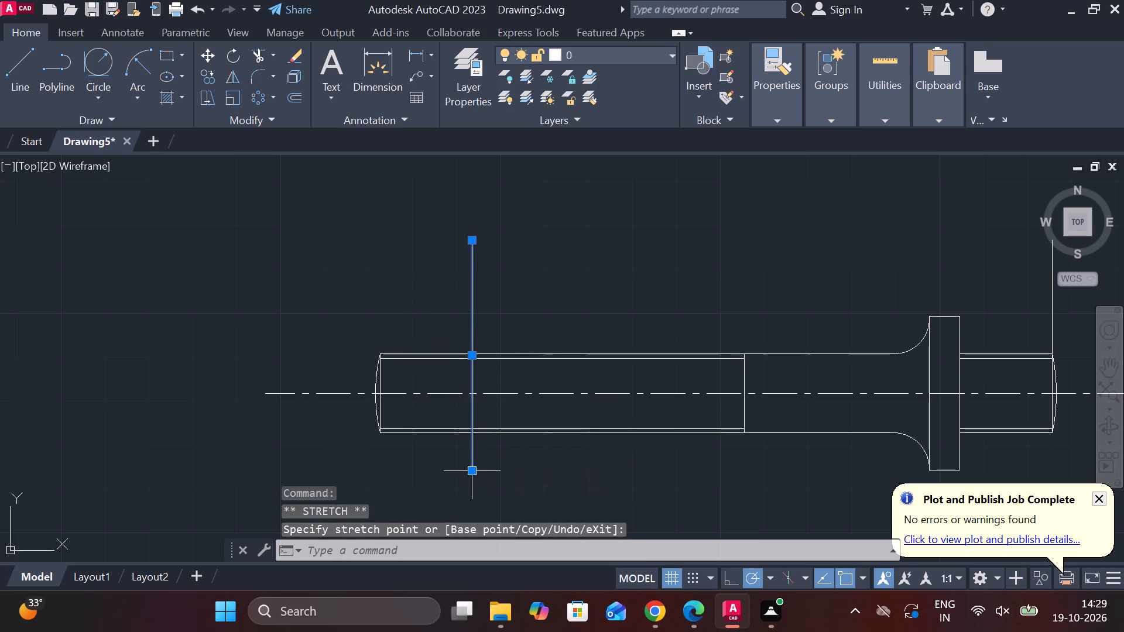
key("Escape")
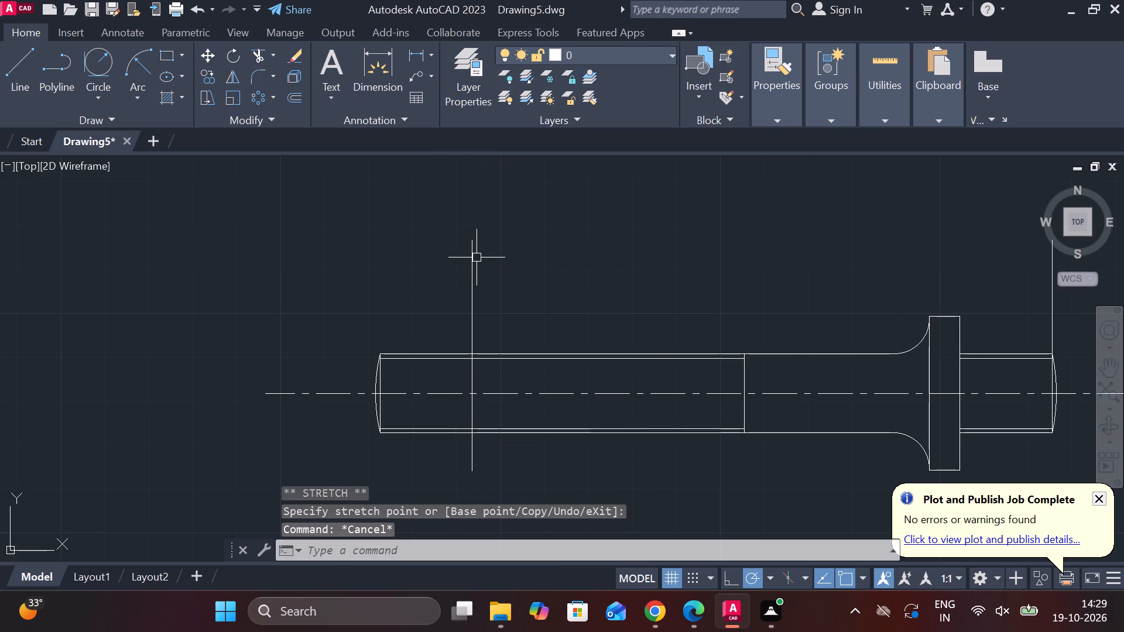
Trim the shaft edges, thread lines and centreline beyond the offset line, and remove the old end line and rounded end arc.
type("TR")
key("space")
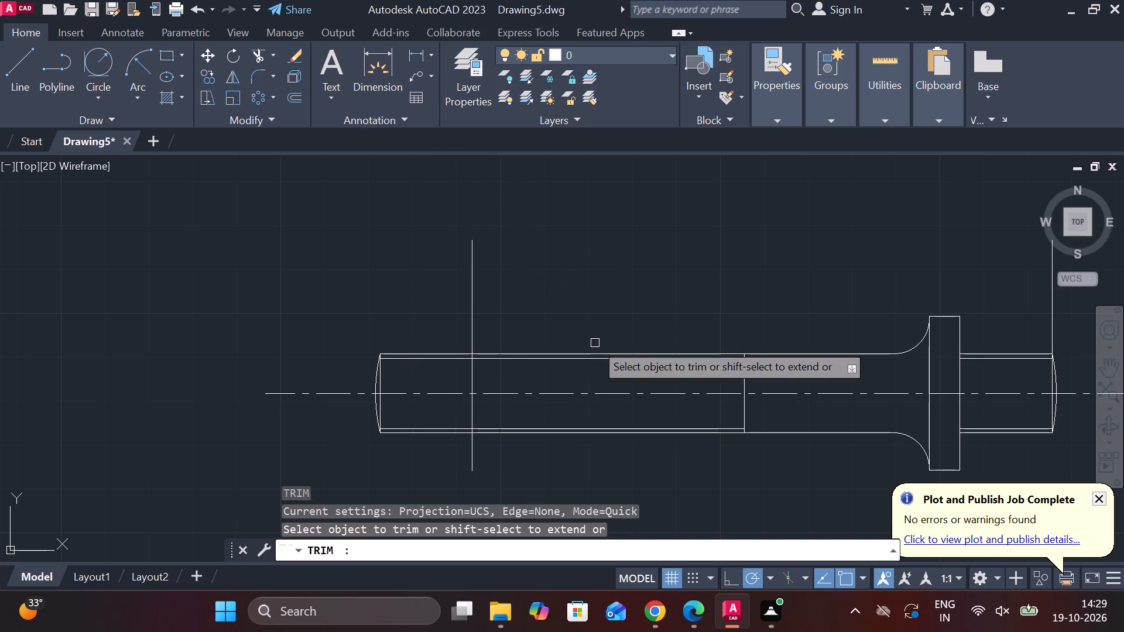
left_click_drag(395, 298, 416, 449)
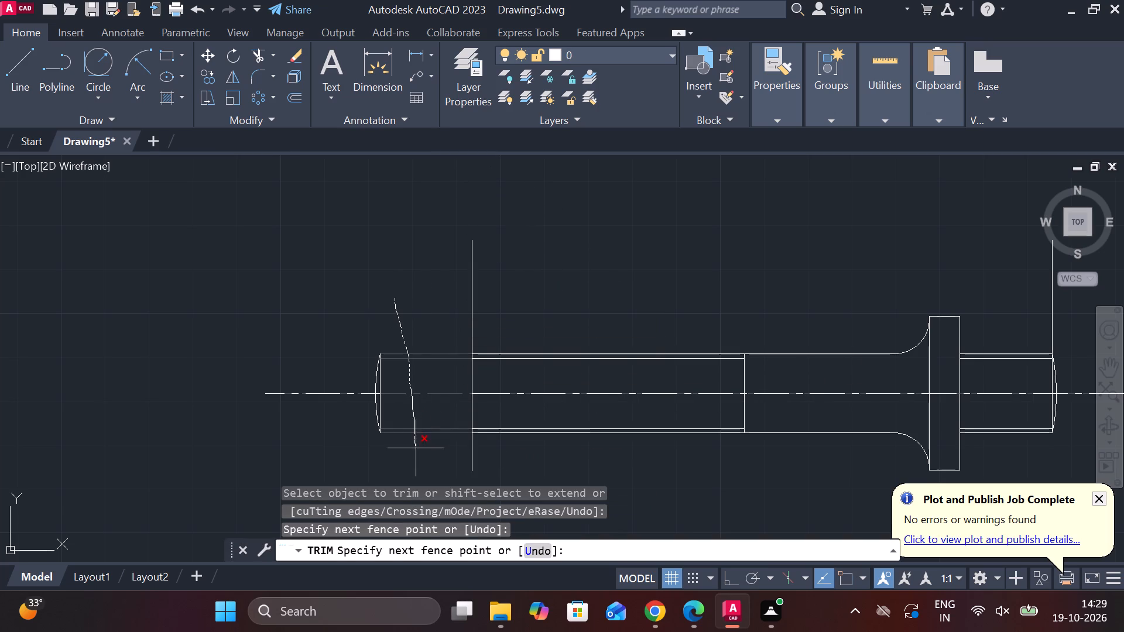
left_click_drag(416, 449, 416, 451)
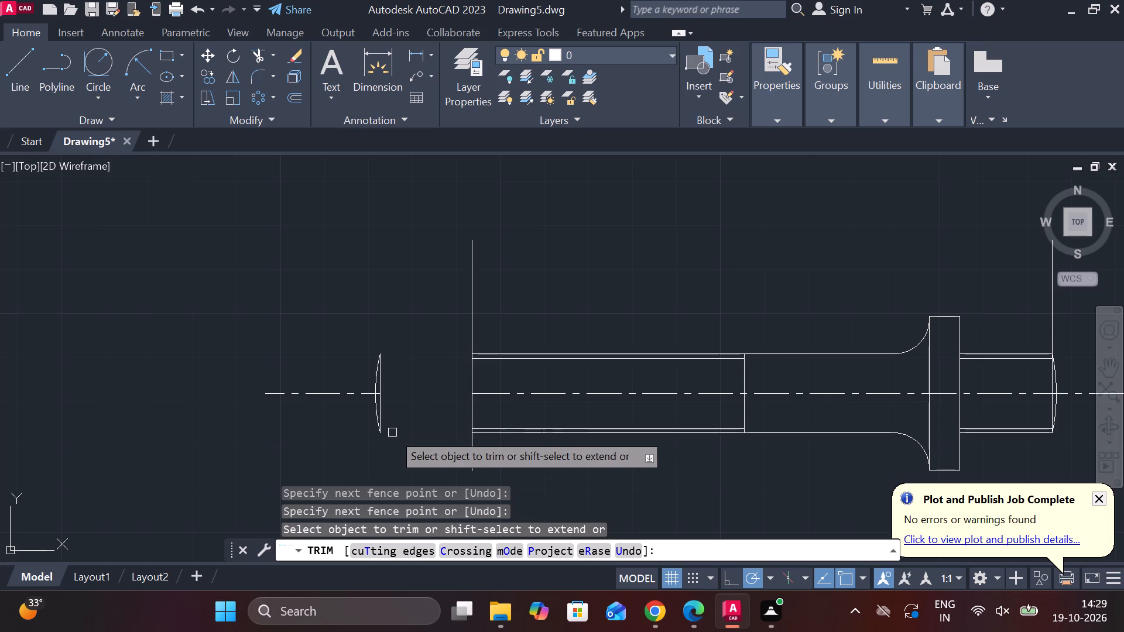
left_click(392, 432)
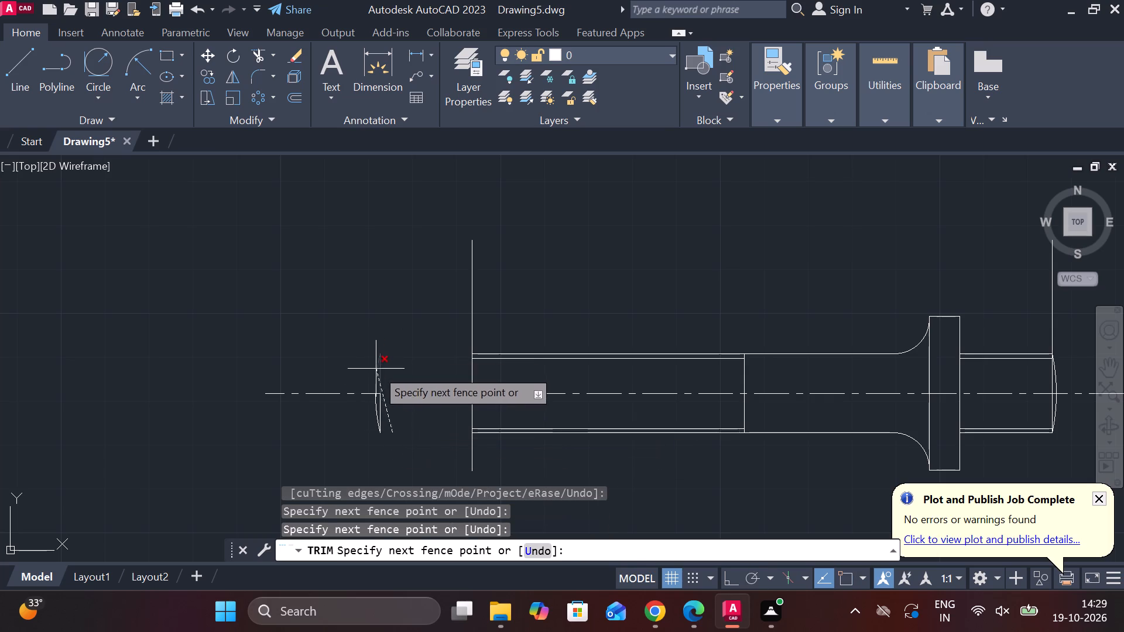
left_click(376, 369)
left_click(380, 406)
left_click(379, 410)
left_click(362, 396)
key("Escape")
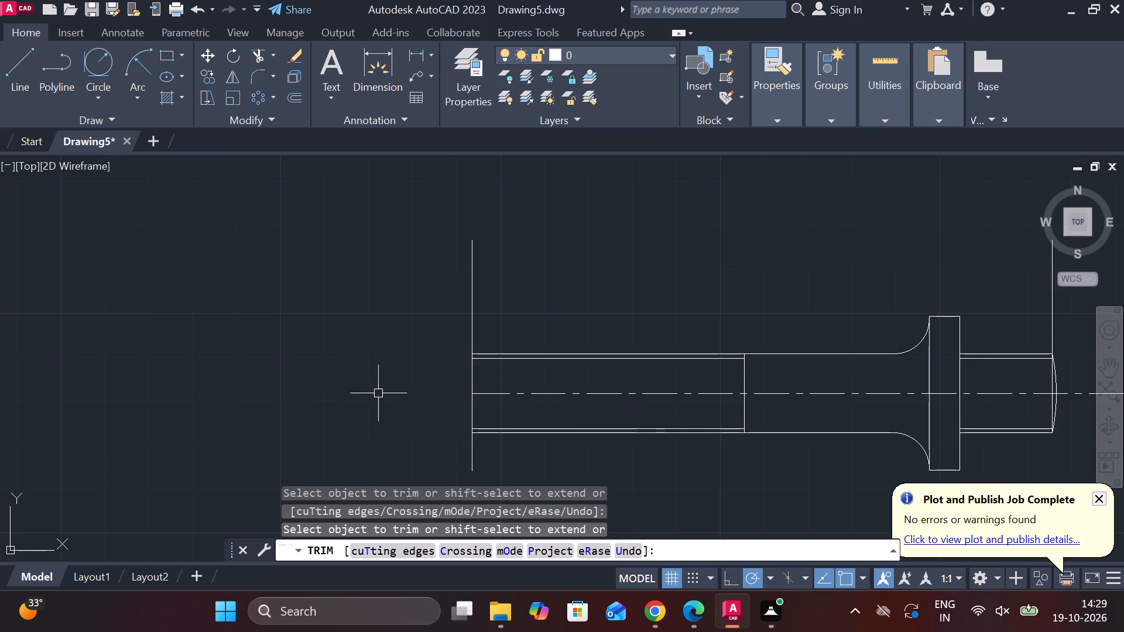
Offset the long shaft's new end line by 83 toward the flange to mark the thread length.
middle_click_drag(378, 393, 341, 373)
middle_click_drag(585, 439, 549, 439)
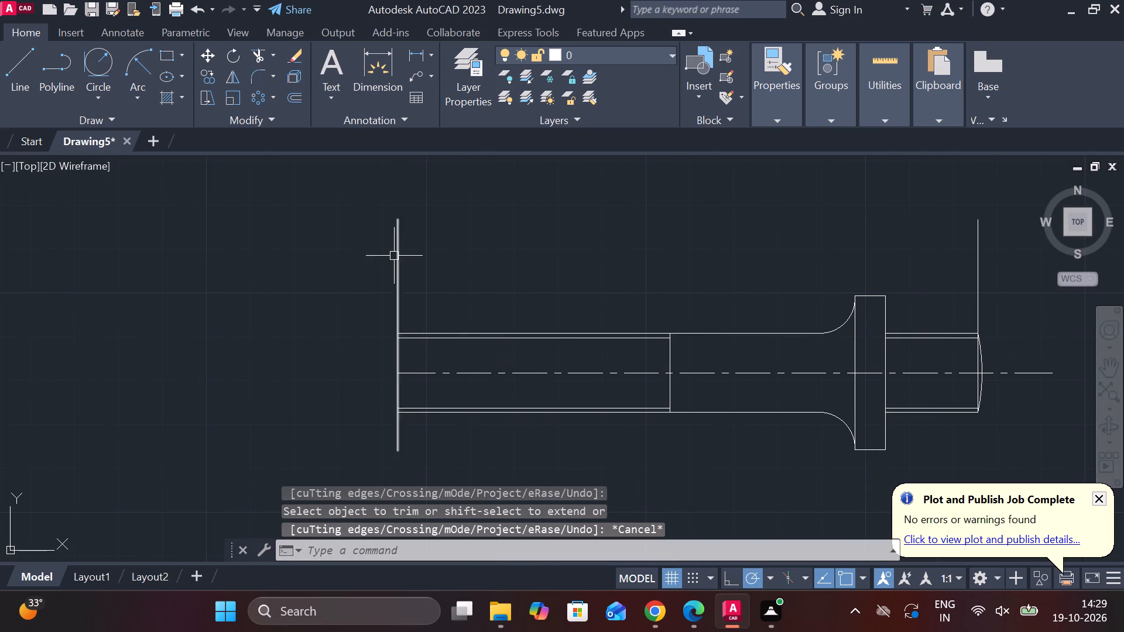
left_click(402, 241)
key("o")
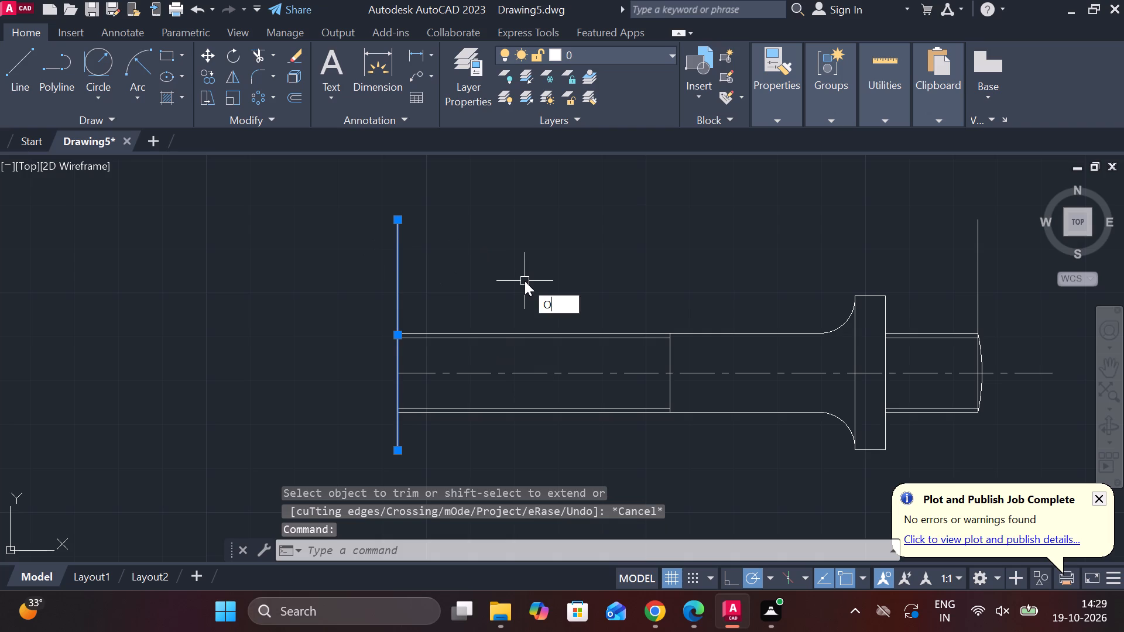
key("Return")
key("Return")
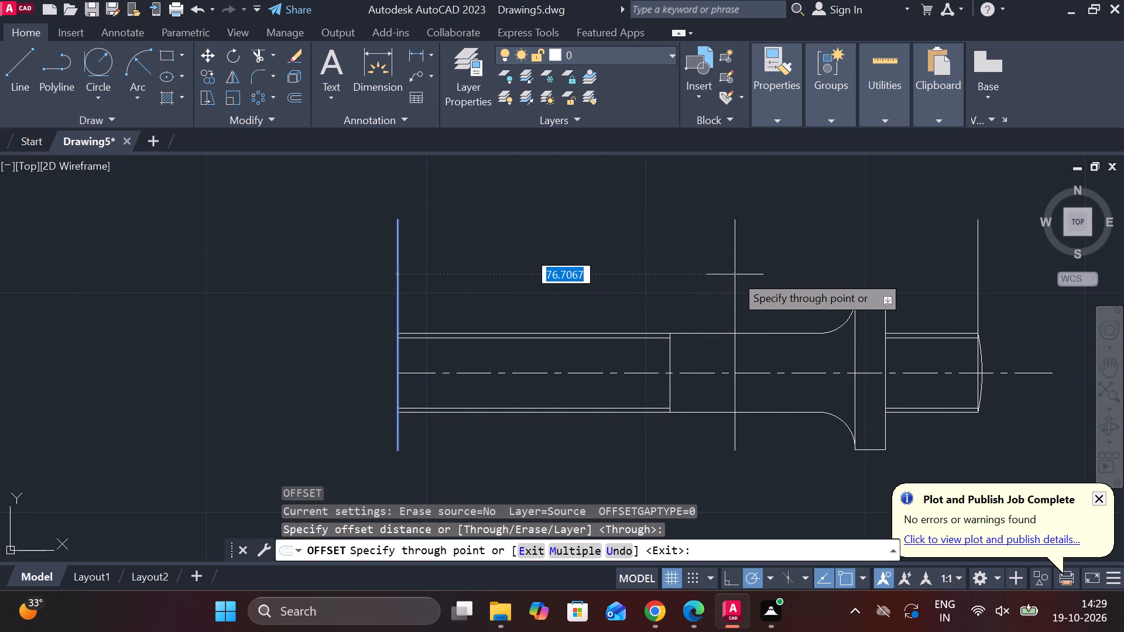
type("83")
key("space")
key("Escape")
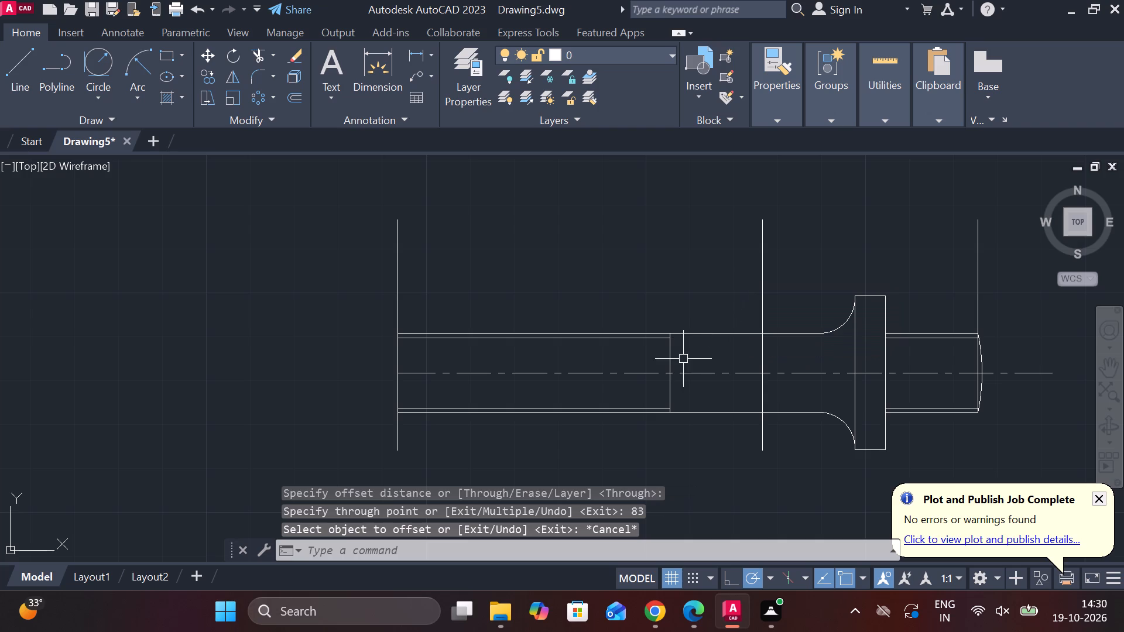
Erase the old vertical thread-end line on the long shaft.
left_click(667, 357)
type("E")
key("space")
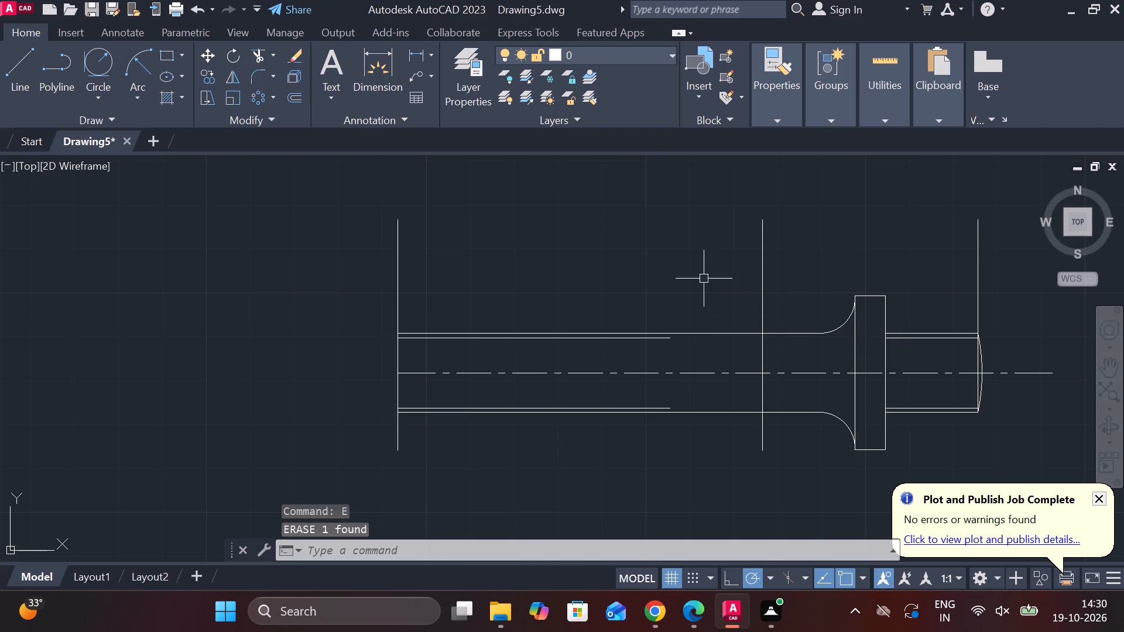
Extend the upper and lower inner thread lines of the long shaft to the new thread-end line.
type("EX")
key("space")
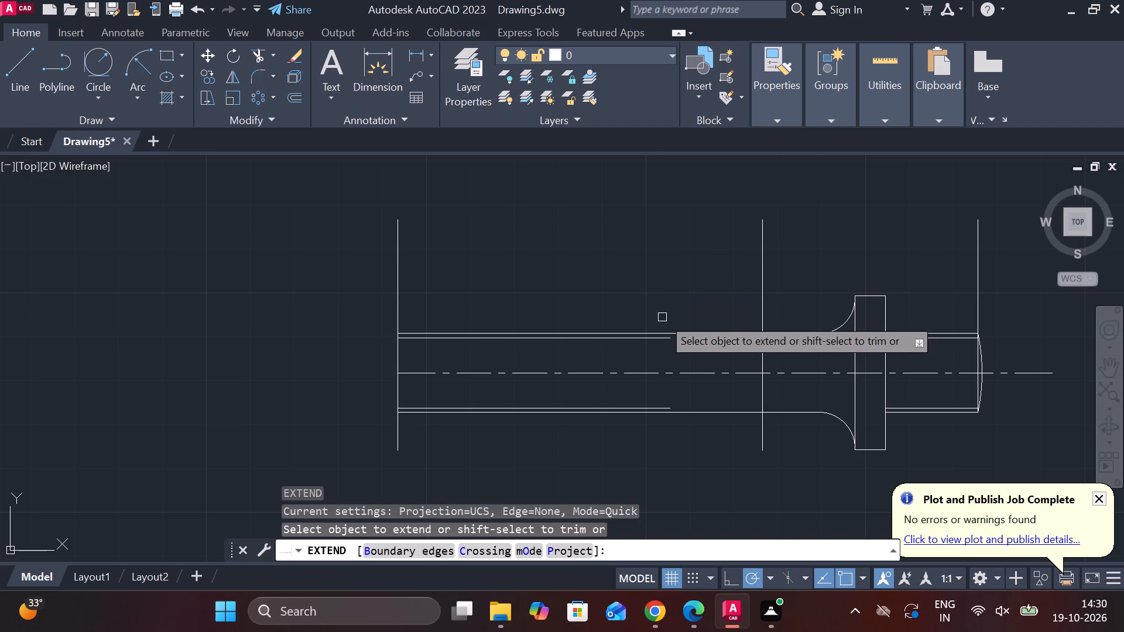
left_click(658, 338)
left_click(649, 406)
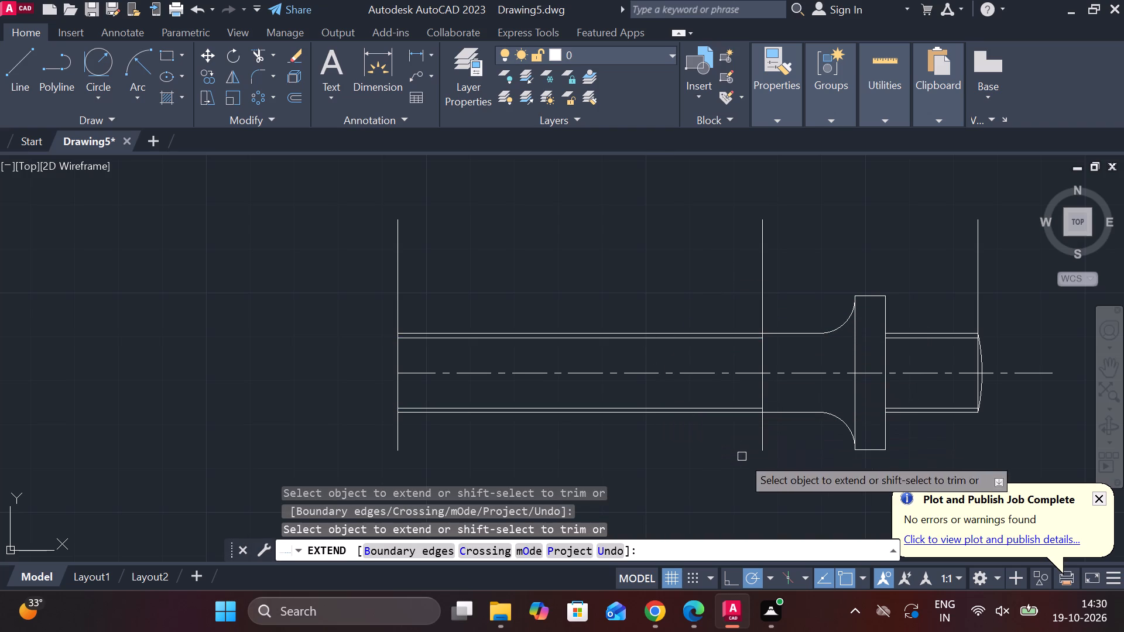
key("Escape")
Trim the portions of the thread-end line and both end lines that project above and below the part.
type("TR")
key("space")
left_click_drag(791, 444, 728, 435)
left_click(771, 283)
left_click(697, 280)
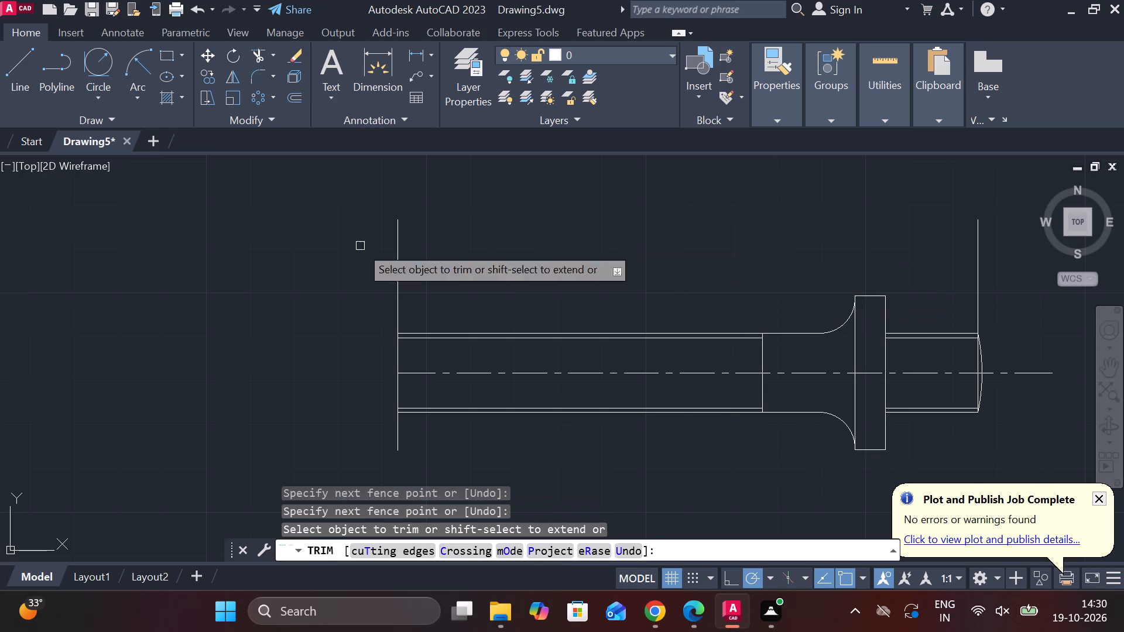
left_click_drag(293, 239, 546, 265)
left_click_drag(362, 436, 447, 438)
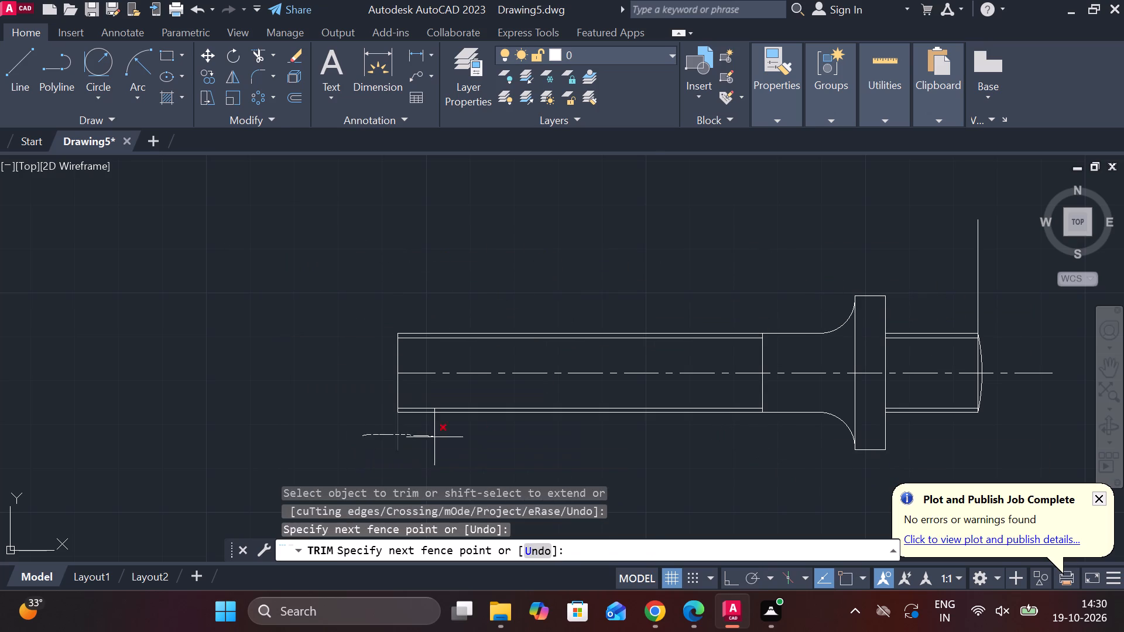
left_click_drag(447, 438, 476, 439)
left_click_drag(1008, 282, 925, 230)
key("Escape")
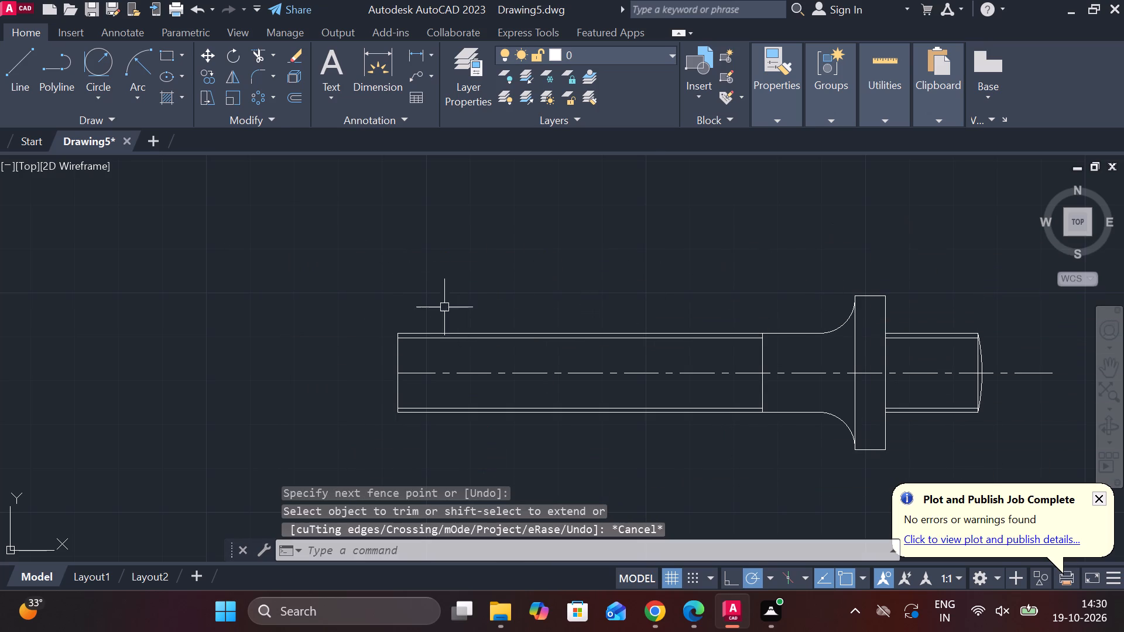
Draw a start-end-radius arc between the upper and lower corners of the long shaft's end, bulging outward with radius about 27.6.
left_click(131, 52)
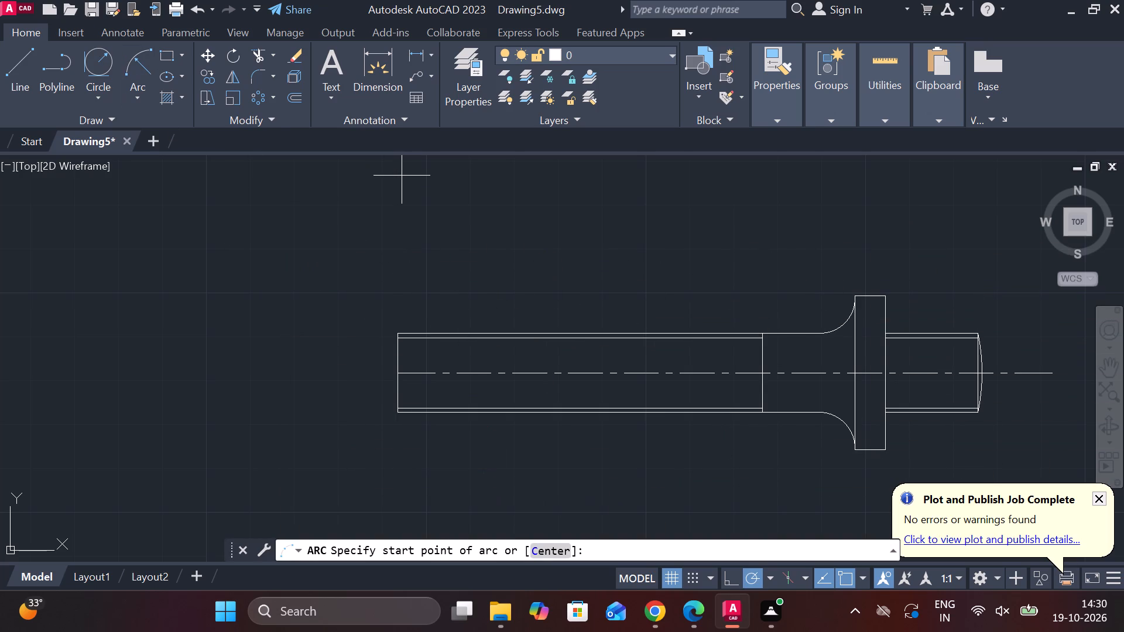
left_click(399, 323)
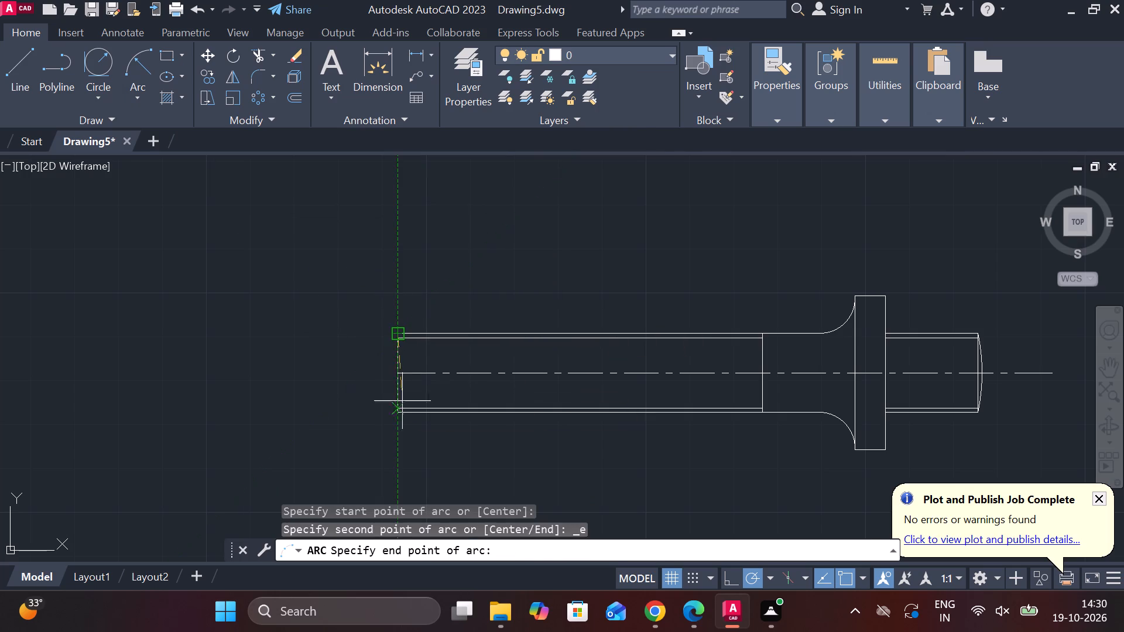
left_click(405, 411)
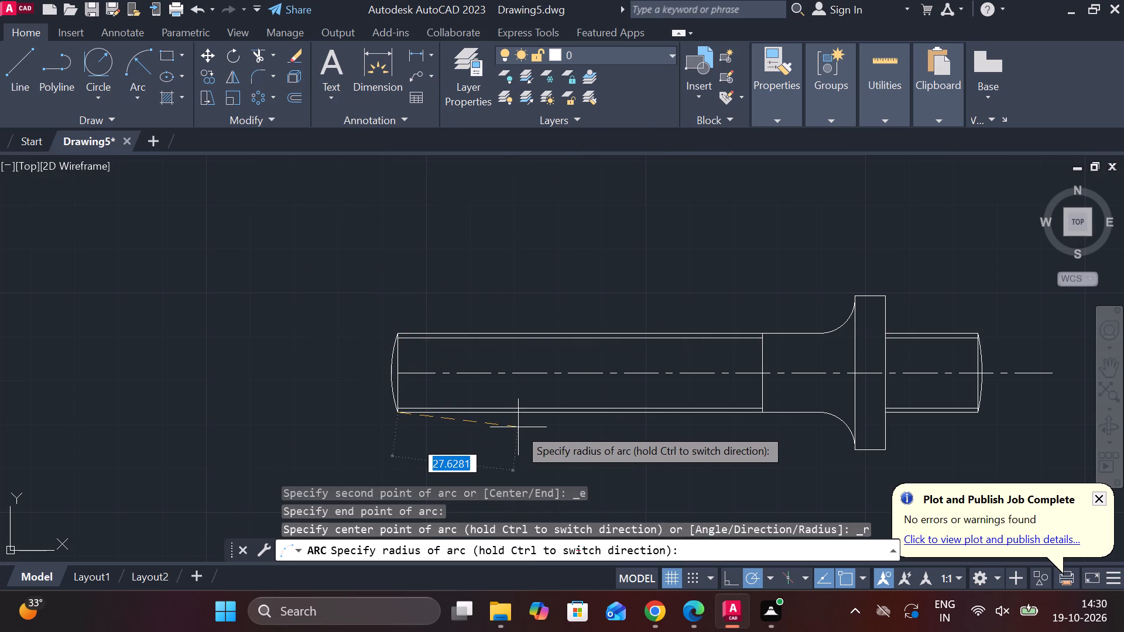
left_click(518, 427)
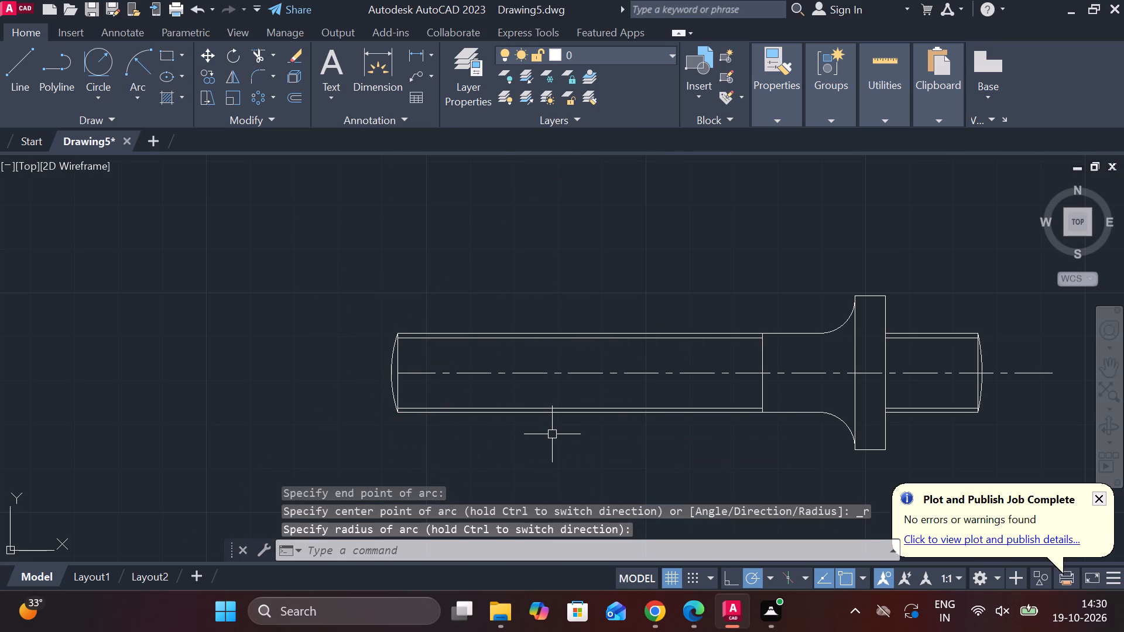
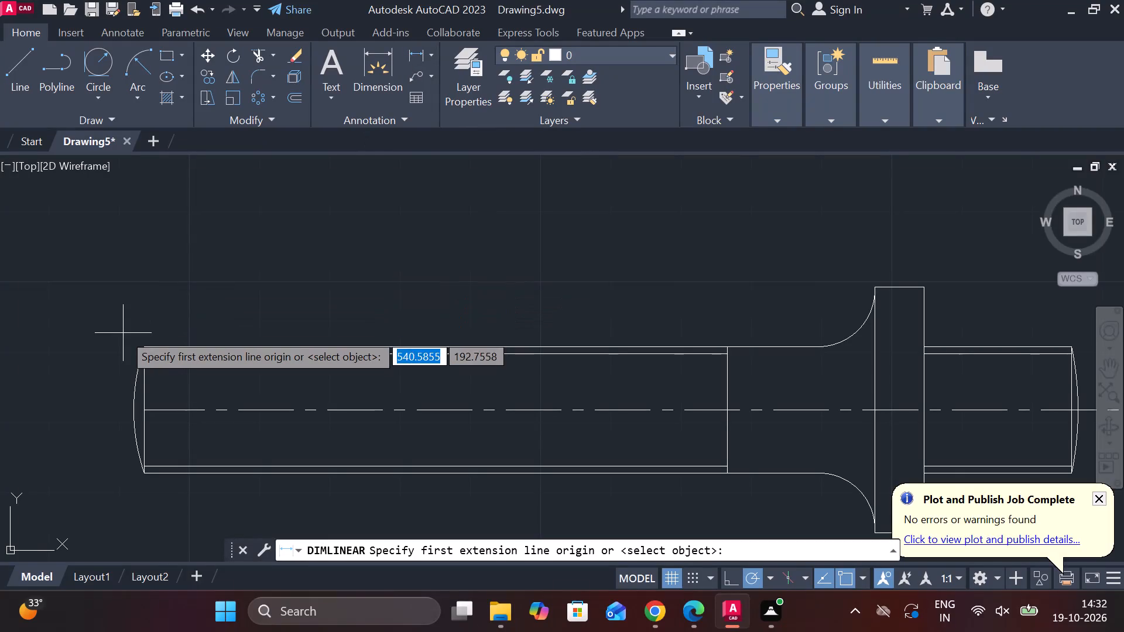
Add a linear dimension above the part for its overall length between the upper corners of the two shaft ends.
left_click(145, 344)
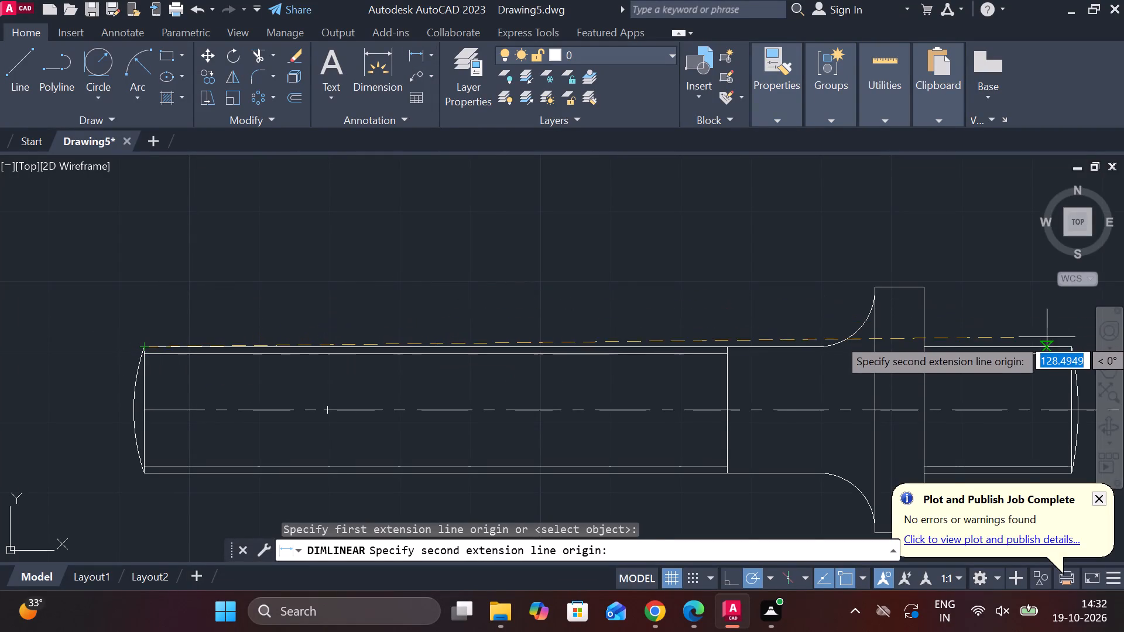
left_click(1081, 347)
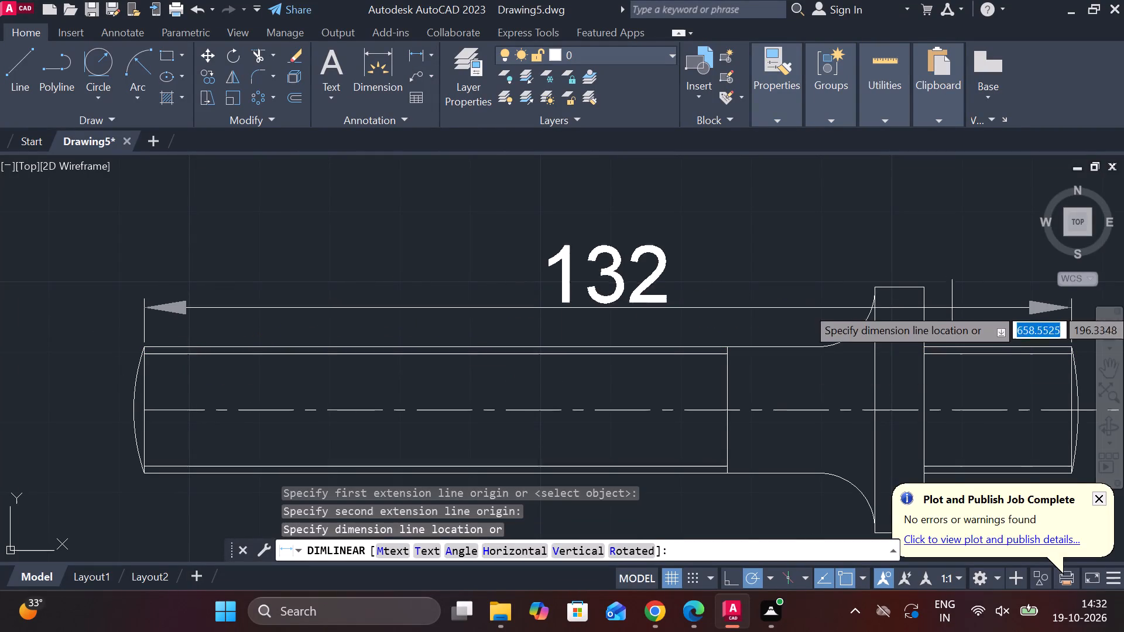
scroll(732, 261, "down", 1)
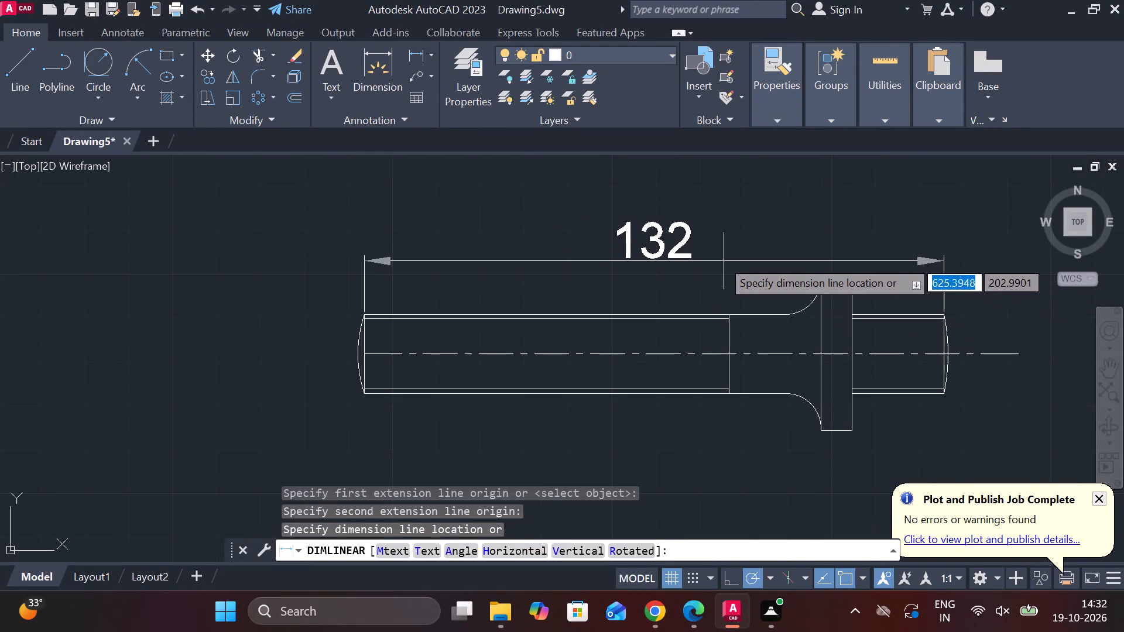
left_click(706, 196)
Dimension the threaded length of the long shaft, placing it between the part and the overall length dimension.
middle_click_drag(686, 284, 656, 284)
key("space")
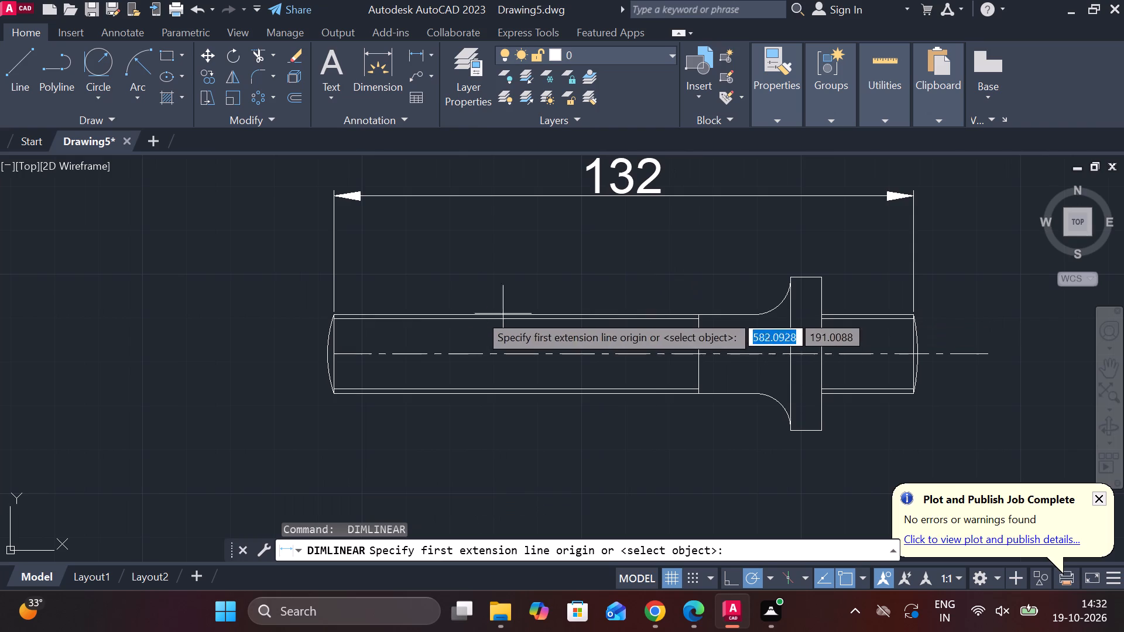
left_click(333, 287)
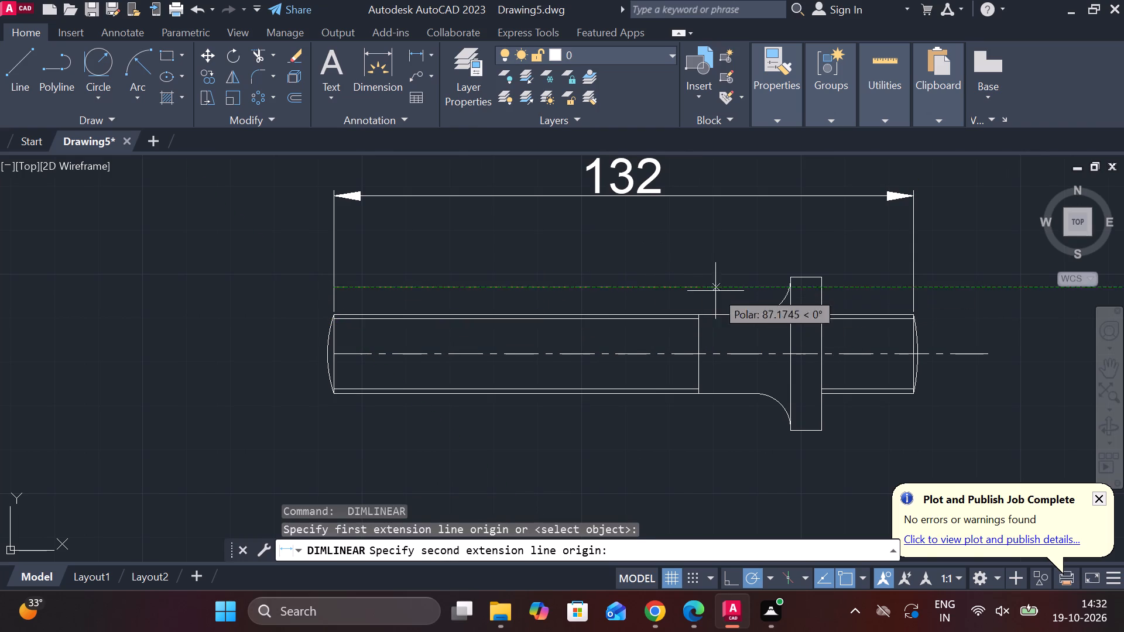
left_click(696, 318)
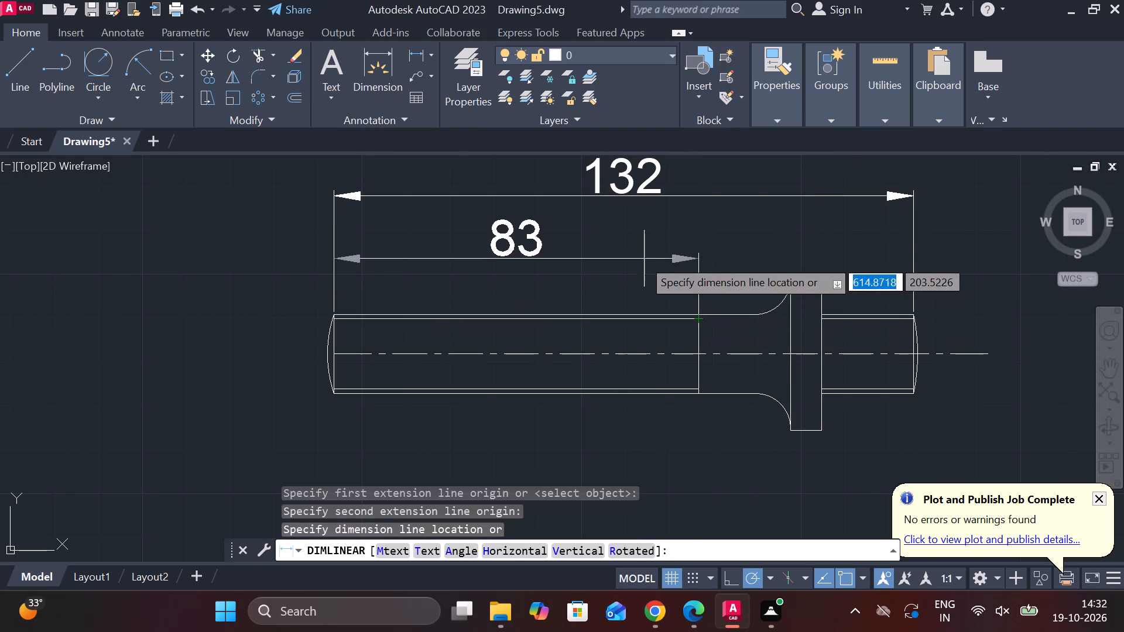
left_click(594, 263)
Add a vertical linear dimension for the long shaft's diameter, placed outside its rounded end.
middle_click_drag(616, 266, 566, 232)
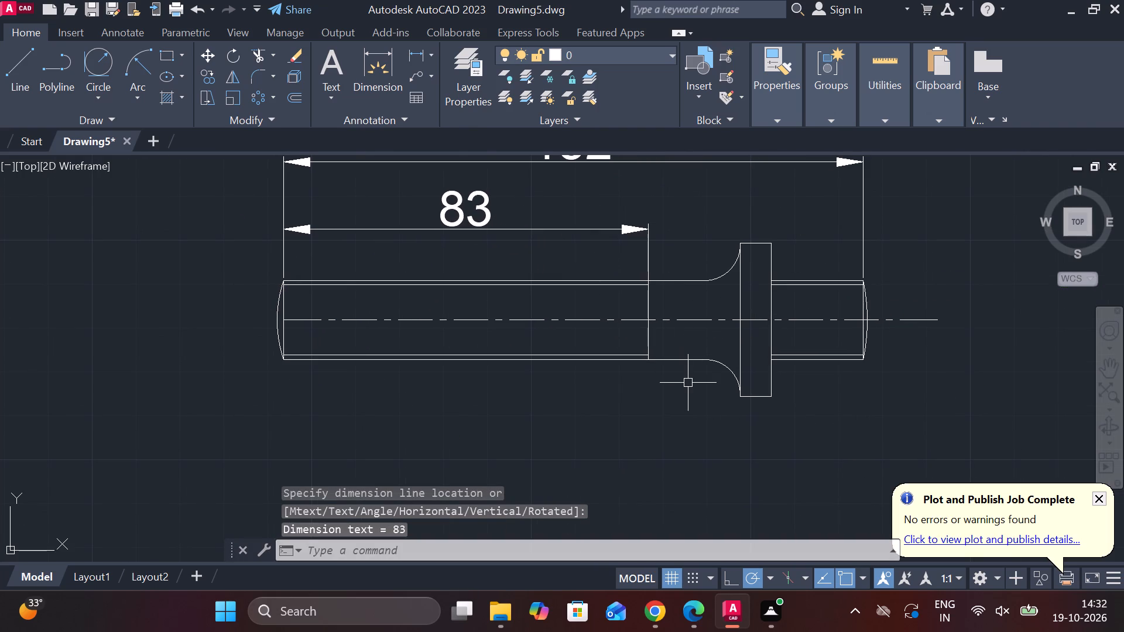
scroll(272, 293, "up", 1)
key("space")
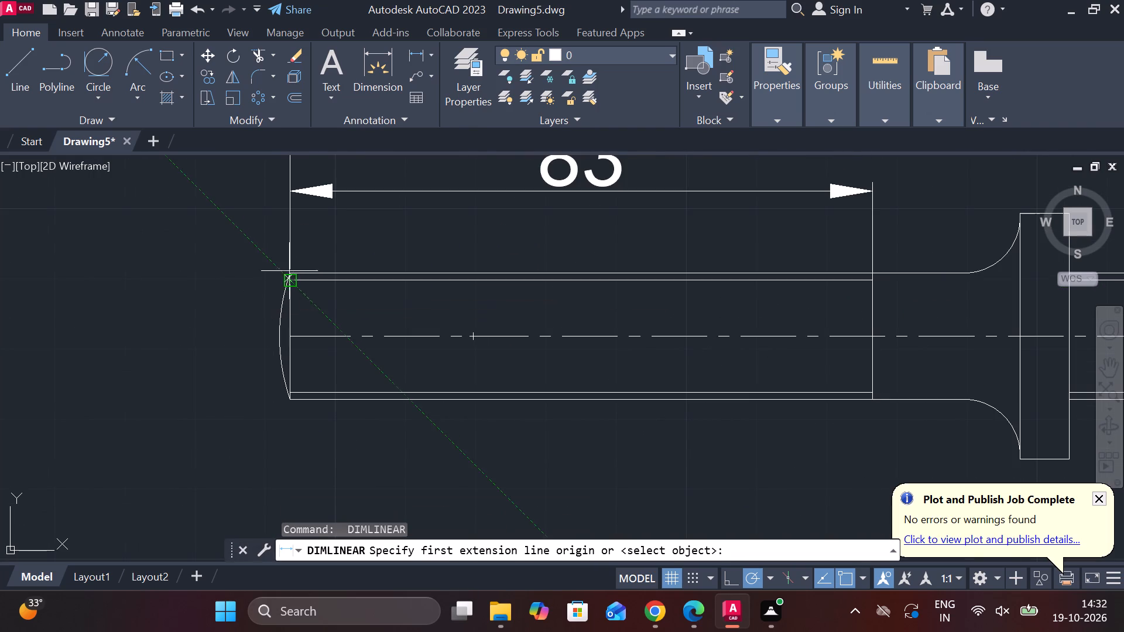
left_click(292, 270)
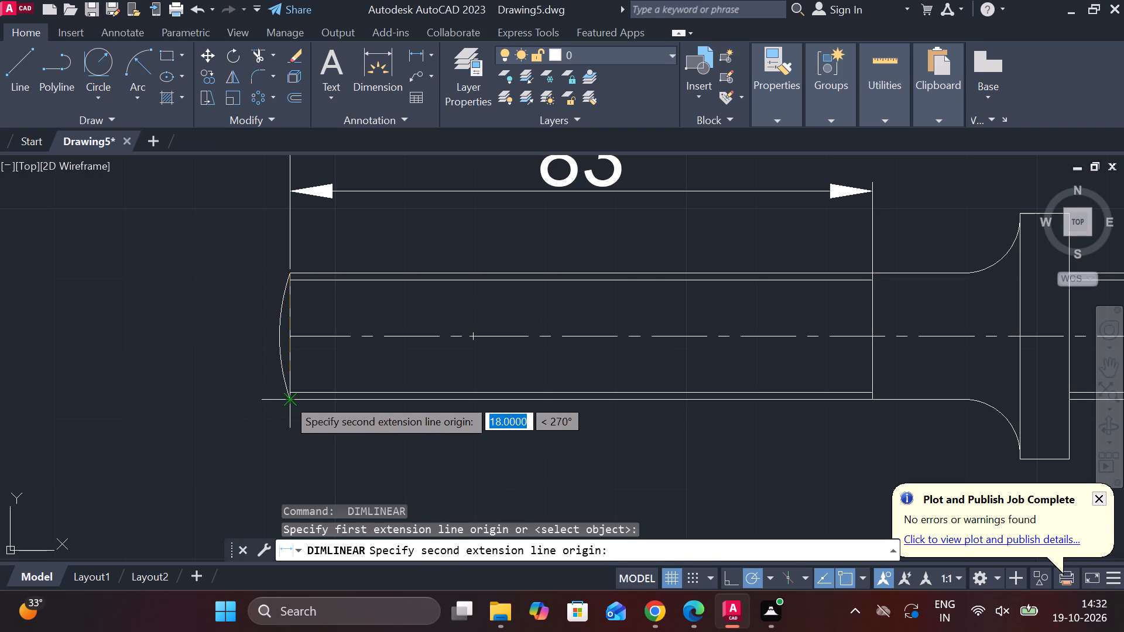
left_click(287, 398)
left_click(183, 376)
Change the long shaft's diameter dimension text to M18.
double_click(162, 347)
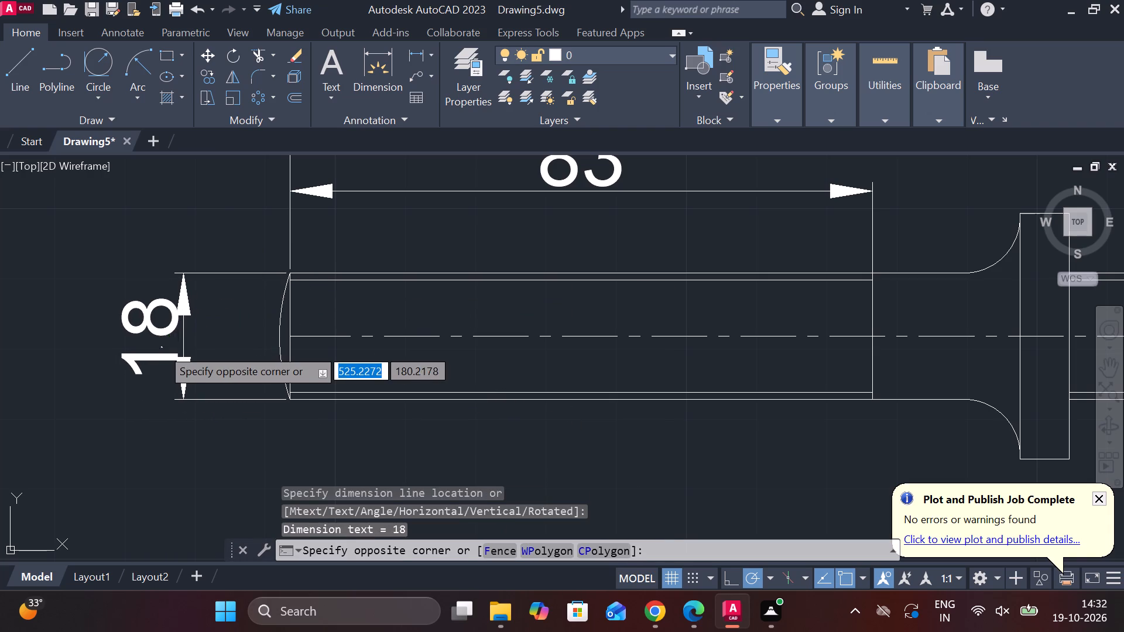
left_click(161, 348)
double_click(153, 360)
key("m")
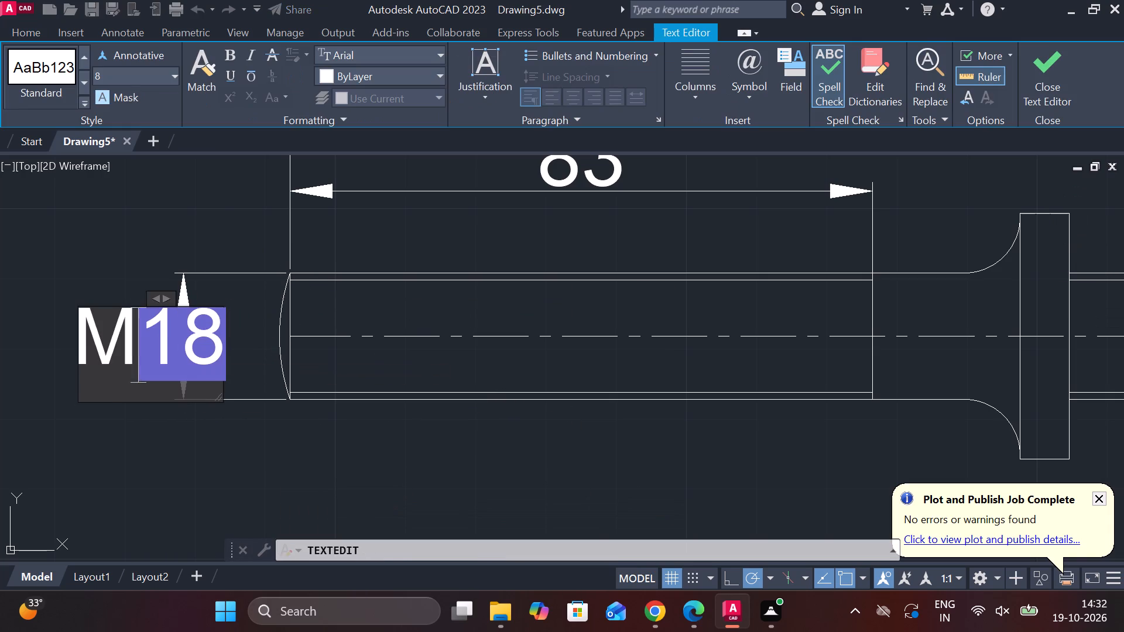
left_click(1027, 76)
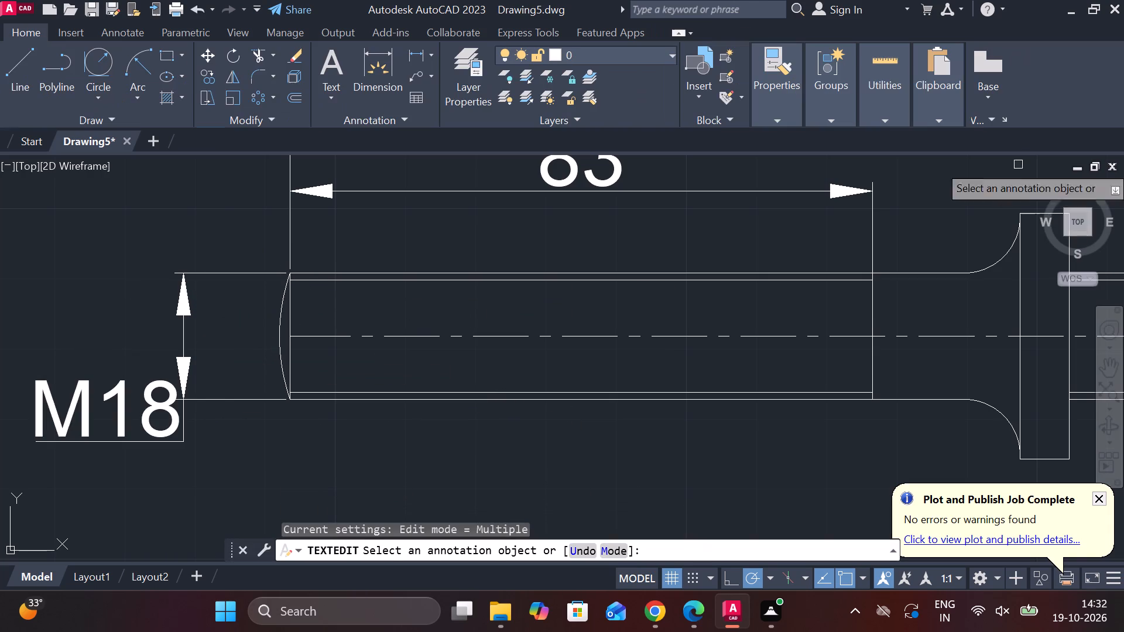
Add a linear dimension for the flange thickness, placed below the flange.
scroll(691, 335, "down", 1)
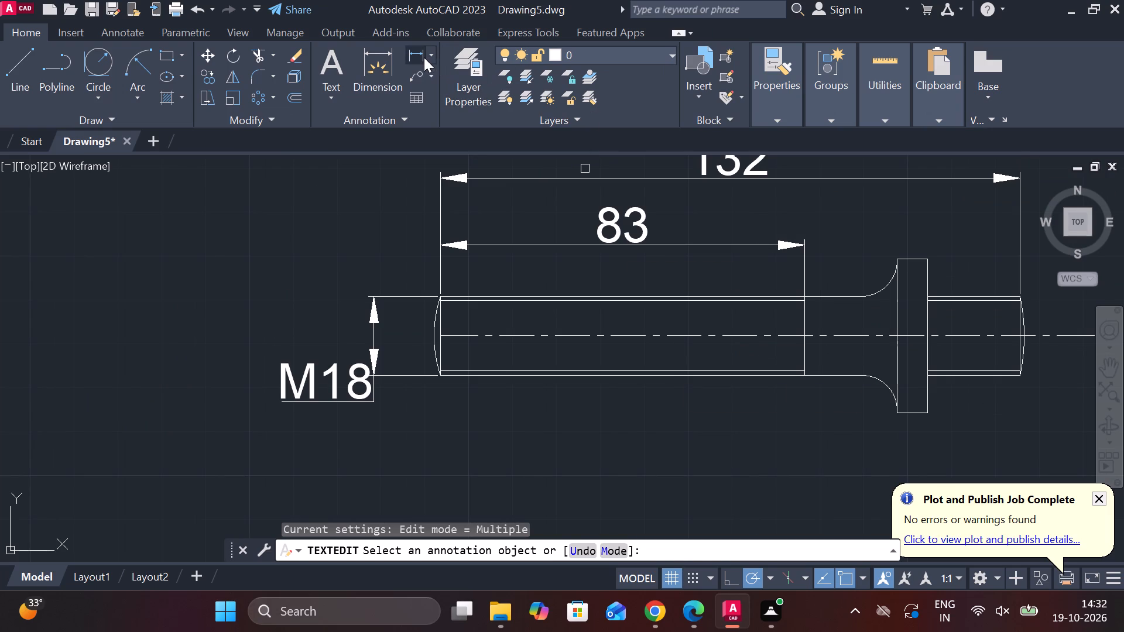
left_click(424, 57)
middle_click_drag(730, 284, 598, 257)
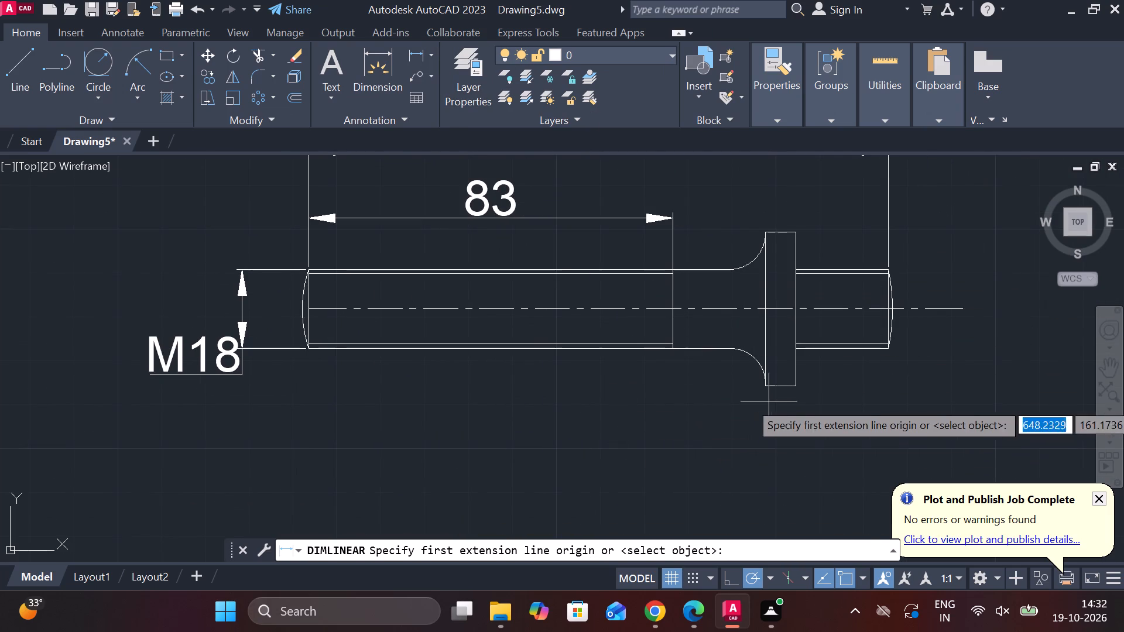
left_click(762, 388)
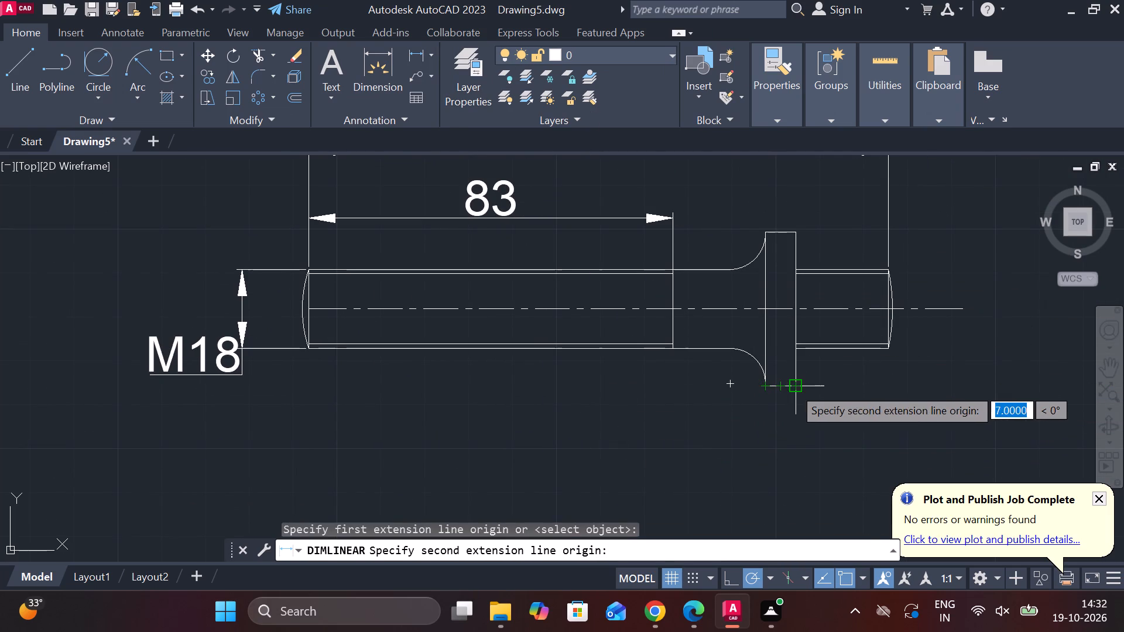
left_click(793, 387)
left_click(785, 441)
Dimension the short shaft's length from the flange face to its end, with the dimension line level with the threaded length dimension.
middle_click_drag(942, 383, 914, 381)
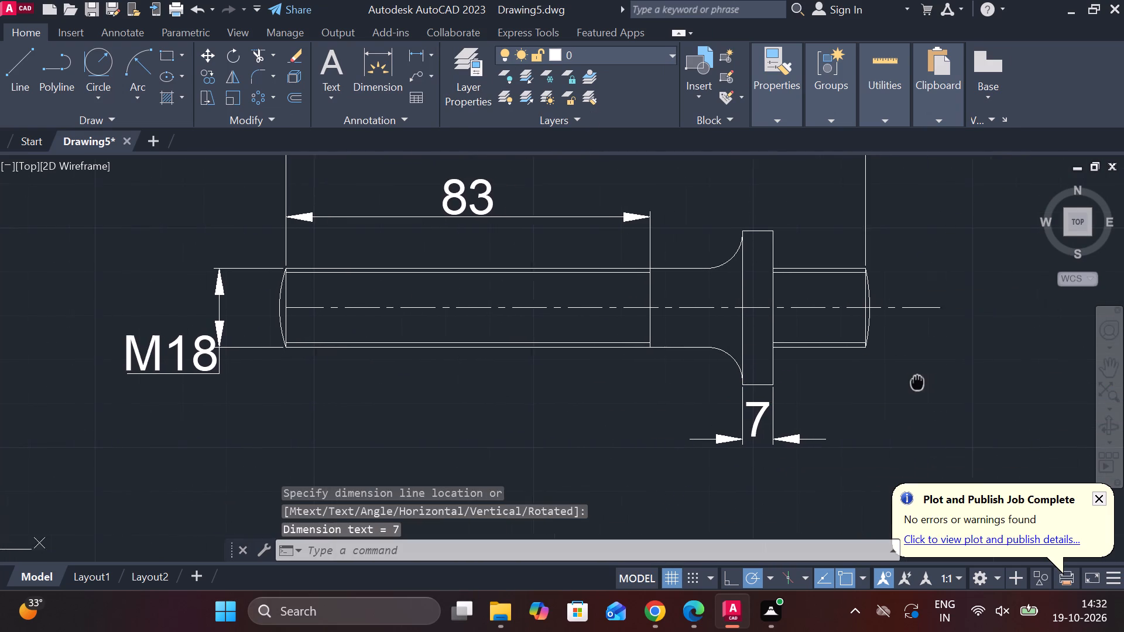
middle_click_drag(914, 381, 866, 381)
middle_click_drag(863, 381, 756, 435)
key("space")
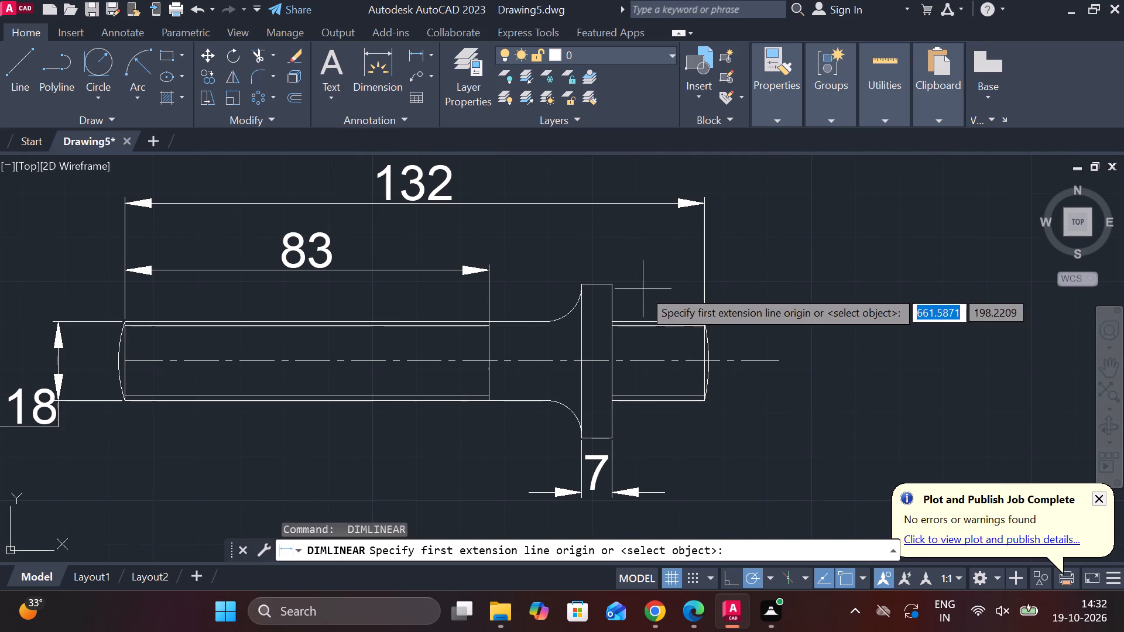
left_click(608, 286)
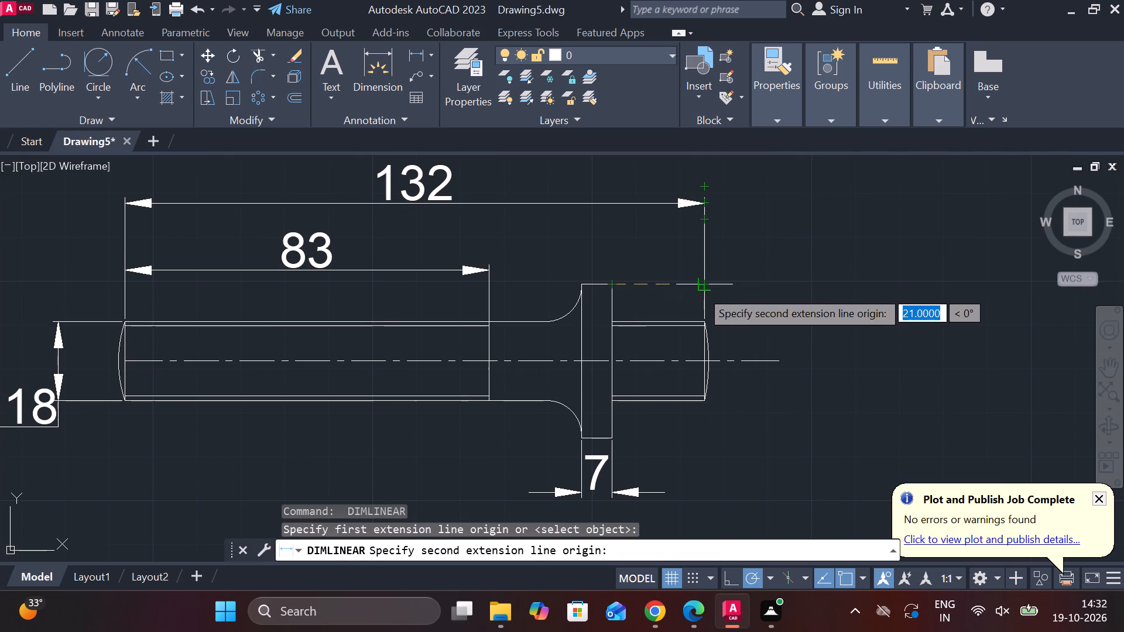
left_click(700, 290)
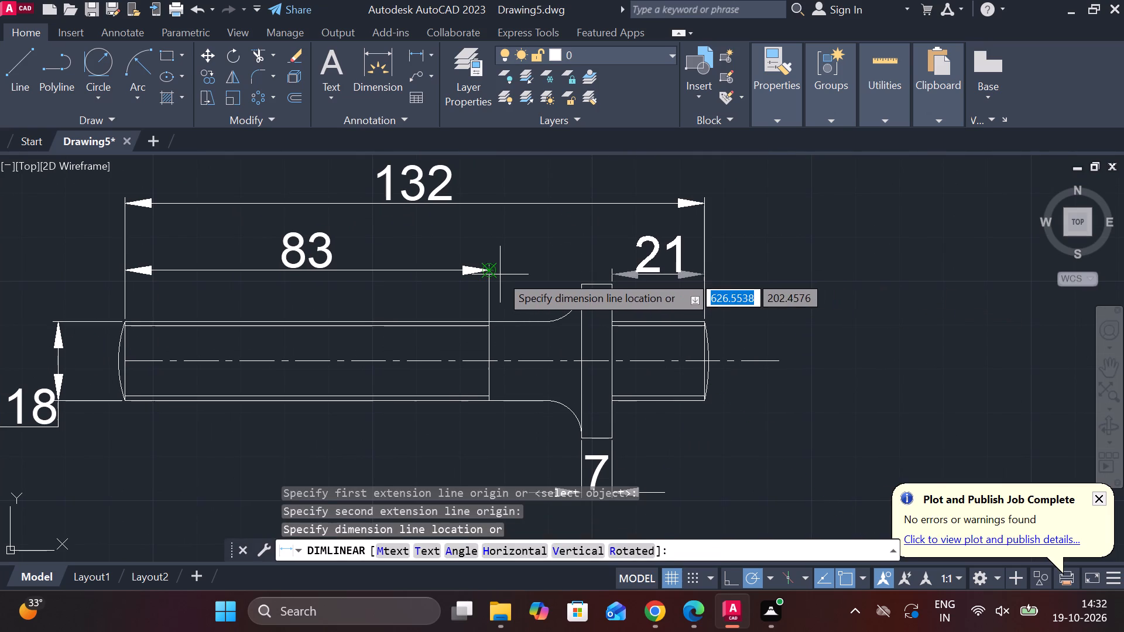
left_click(500, 274)
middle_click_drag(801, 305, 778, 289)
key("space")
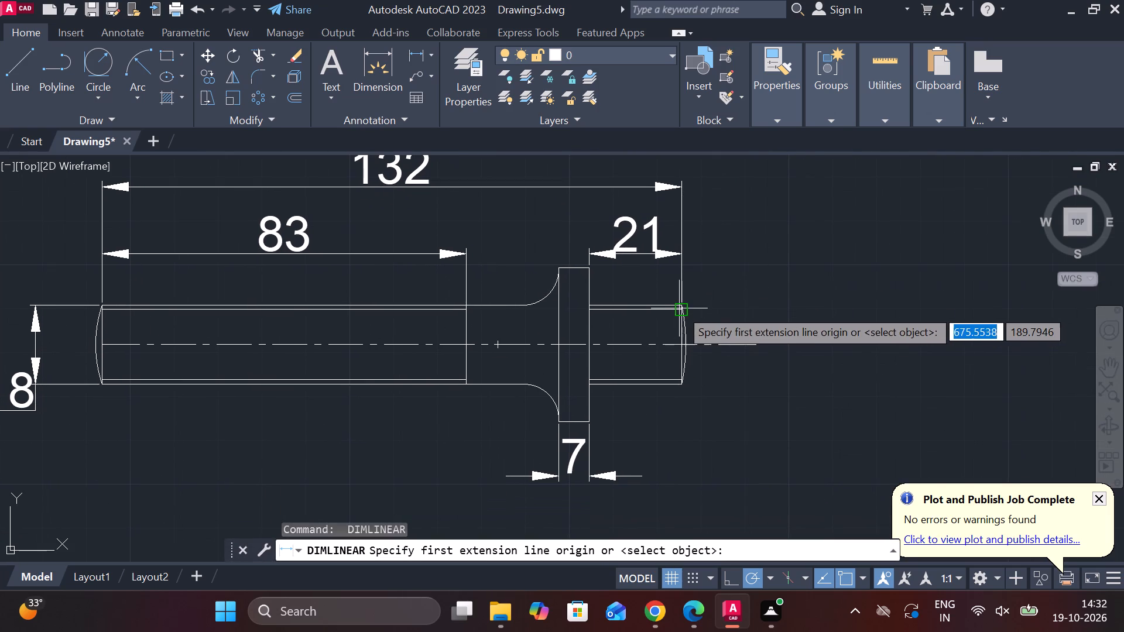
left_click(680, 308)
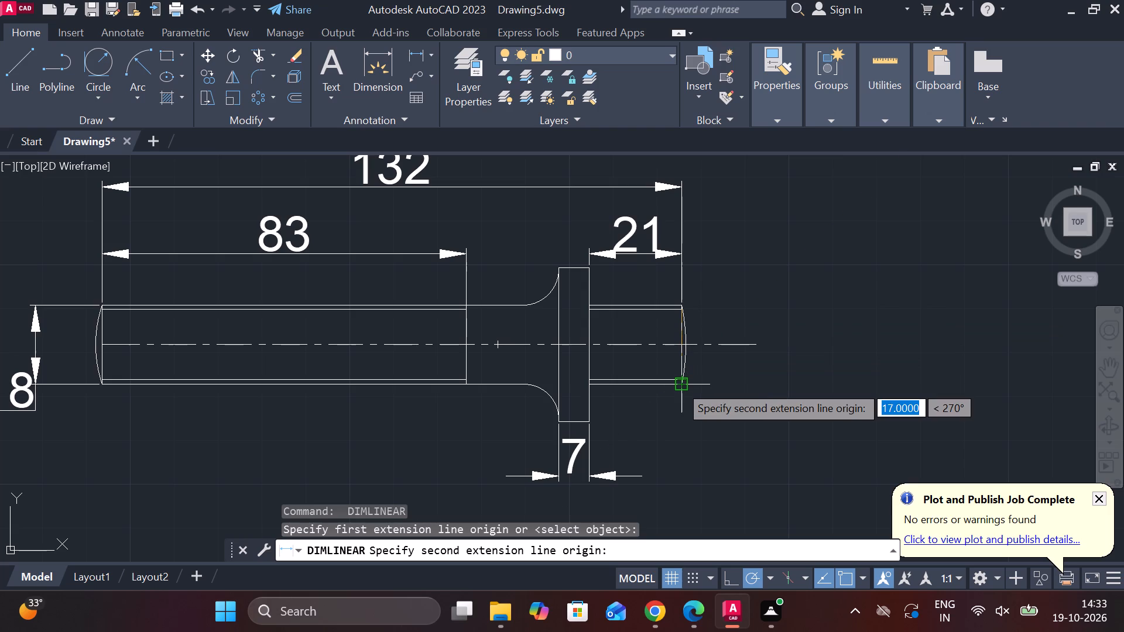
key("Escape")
Add a vertical linear dimension for the flange's full height, placed beyond the short shaft's end.
key("space")
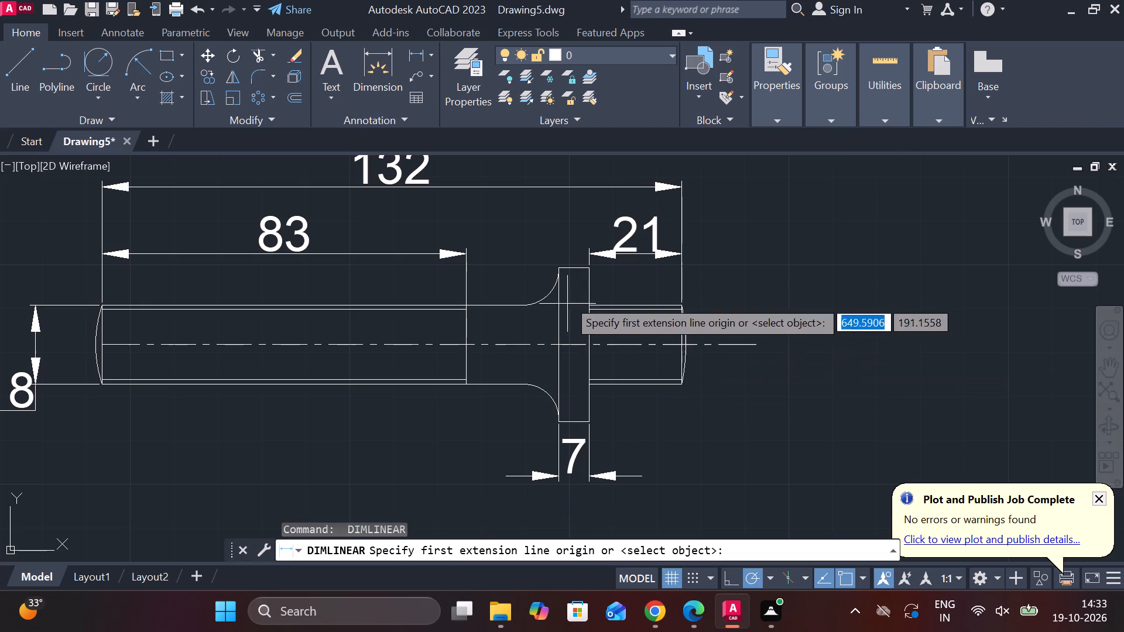
left_click(594, 274)
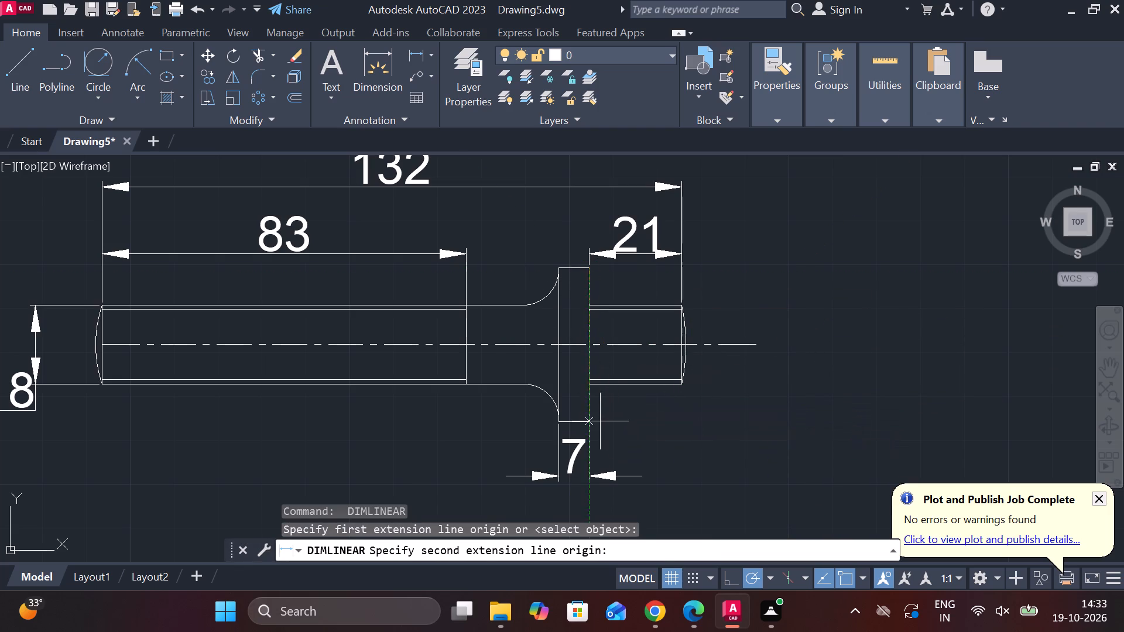
left_click(600, 421)
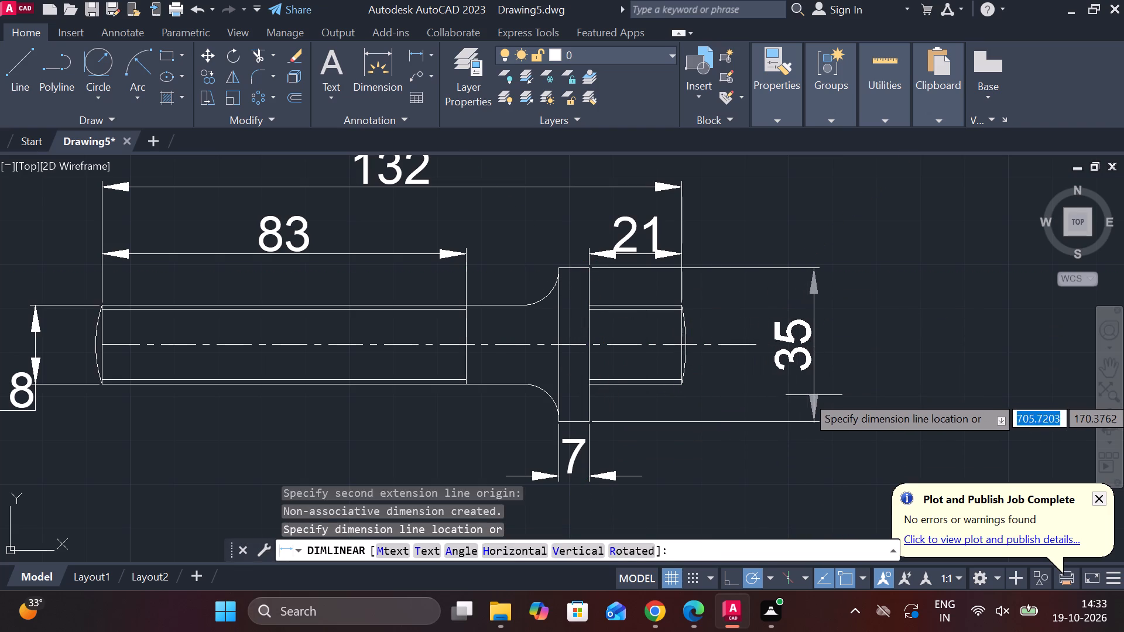
left_click(814, 395)
Replace the flange height dimension's text with the diameter symbol followed by 35 (Ø35).
double_click(769, 357)
double_click(780, 352)
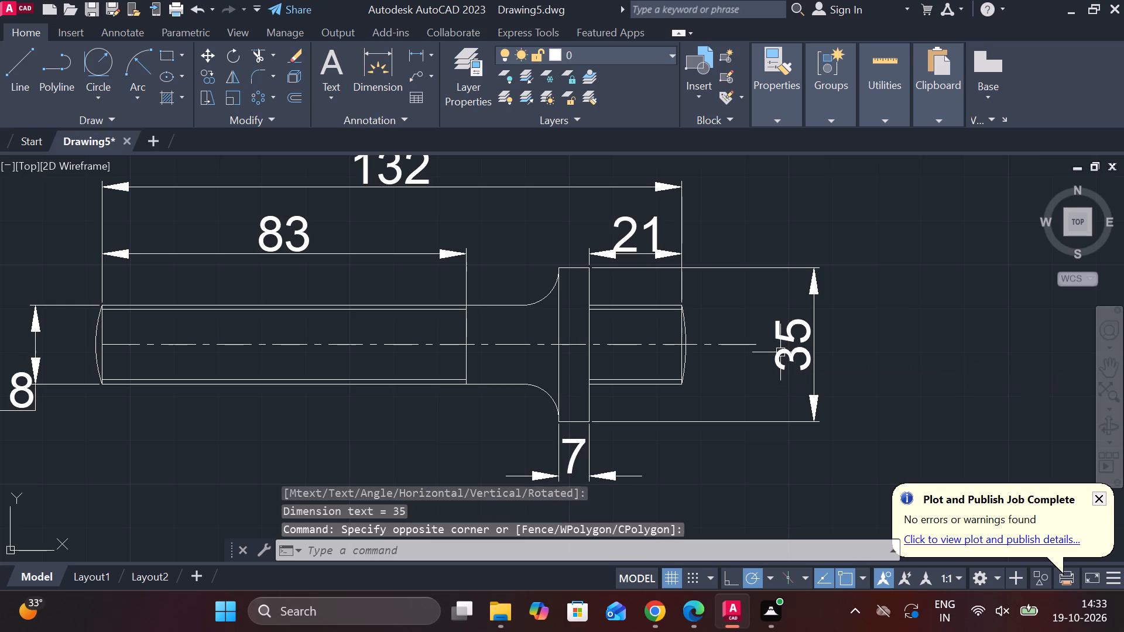
triple_click(794, 358)
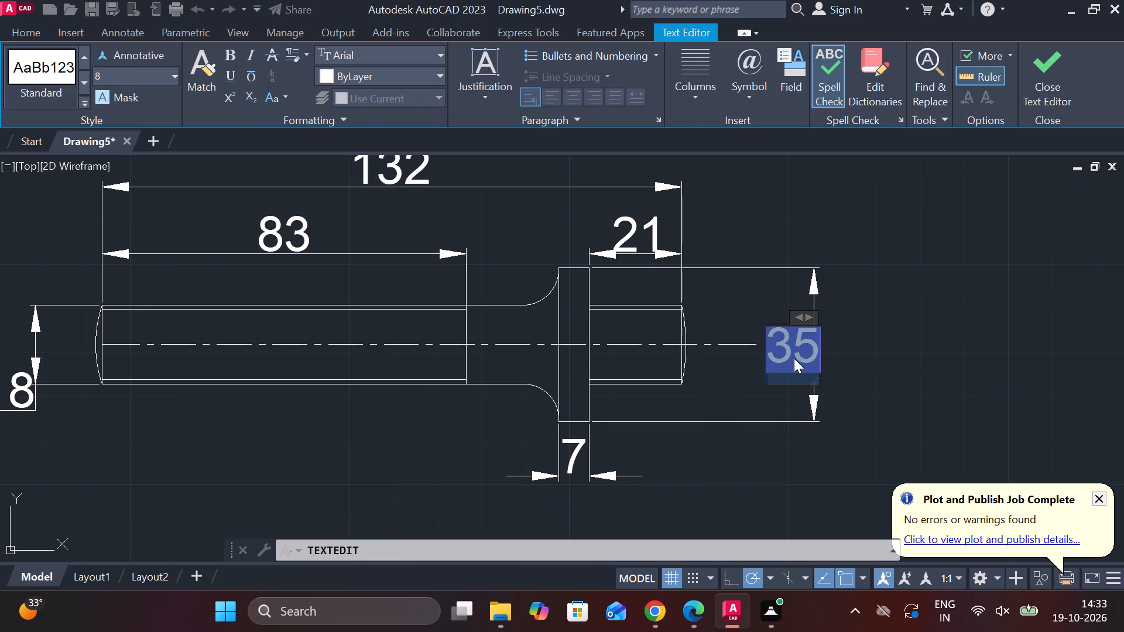
left_click(746, 98)
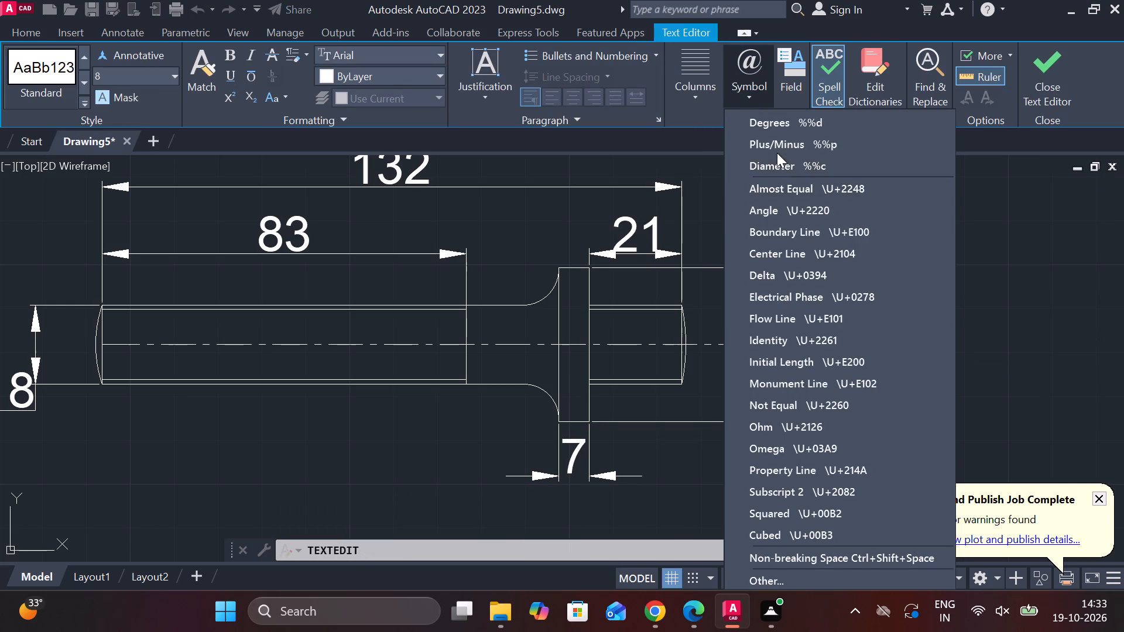
left_click(777, 165)
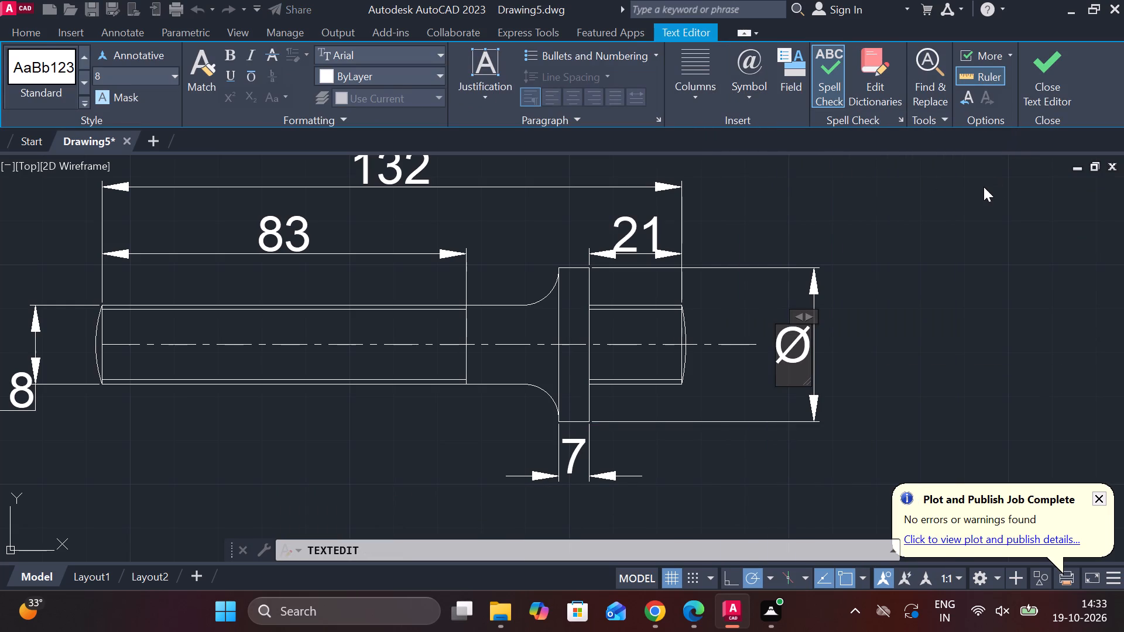
type("35")
left_click(1038, 76)
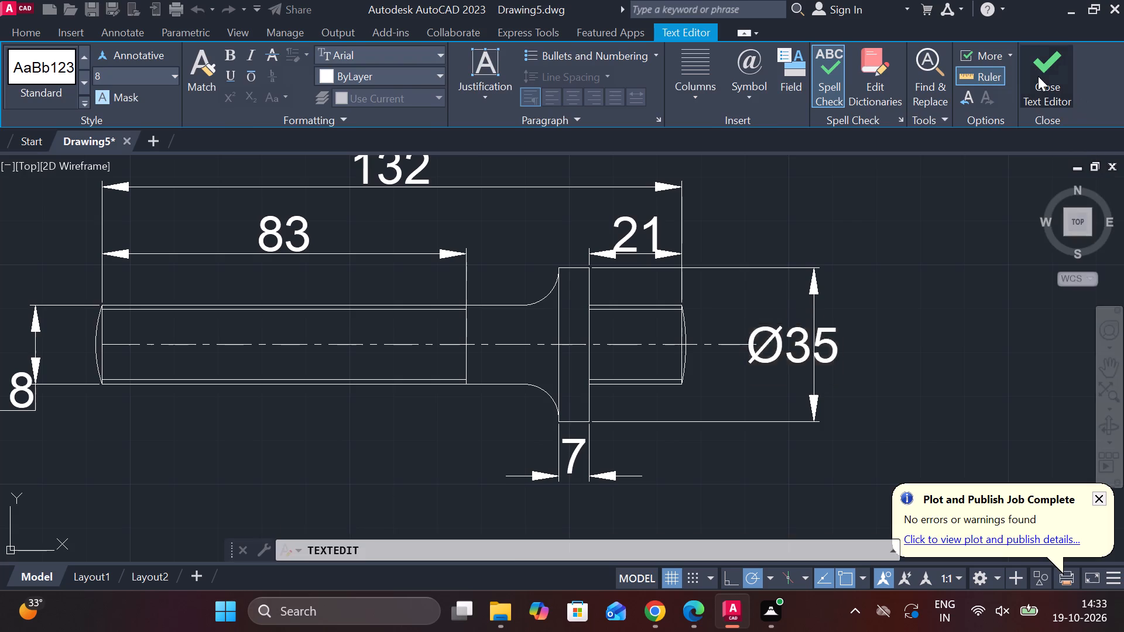
scroll(811, 341, "down", 2)
key("Escape")
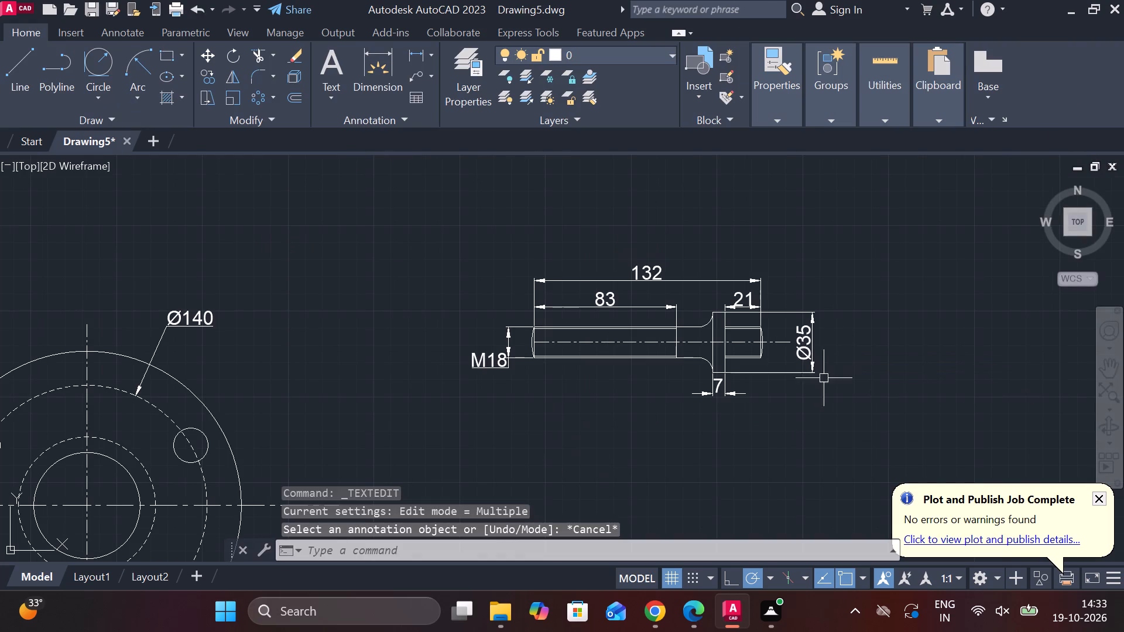
Copy the "GLAND-1 No (BRASS)" title and paste it beneath the dimensioned bolt view.
middle_click(676, 403)
scroll(622, 418, "down", 1)
middle_click_drag(615, 421, 621, 424)
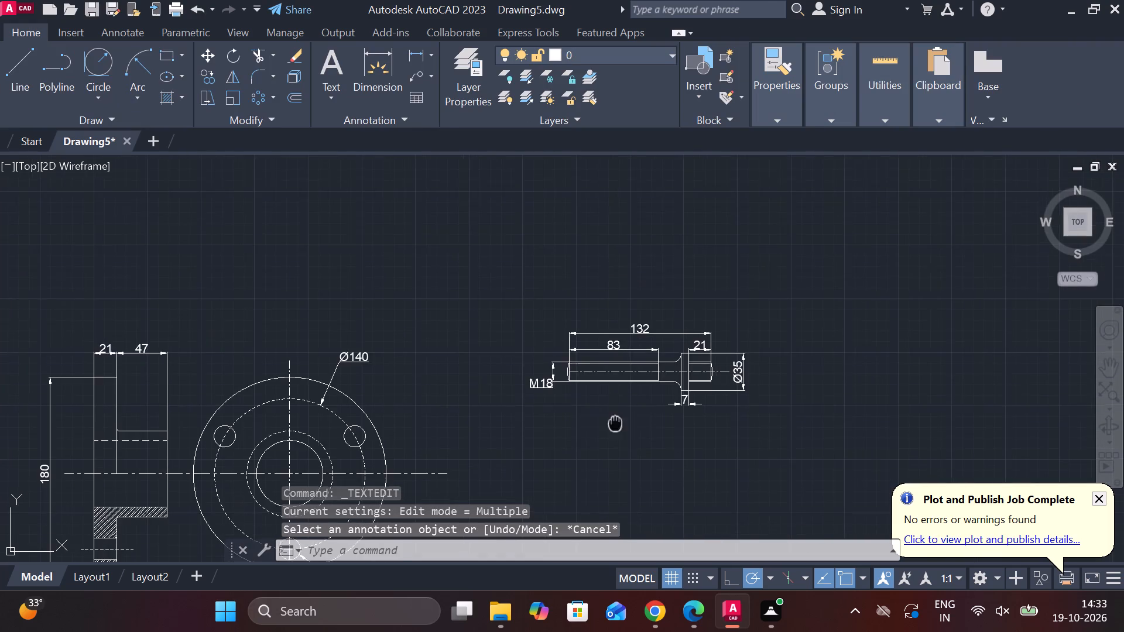
middle_click_drag(621, 424, 715, 279)
left_click(331, 463)
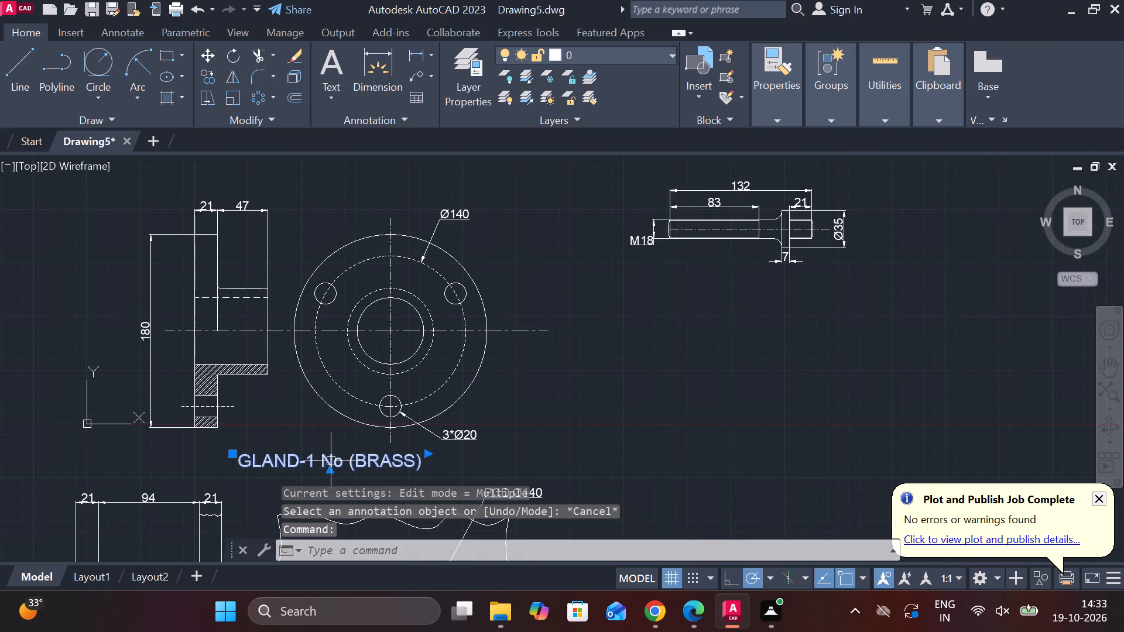
key("ctrl+c")
key("ctrl+v")
scroll(680, 303, "up", 1)
middle_click_drag(680, 303, 670, 322)
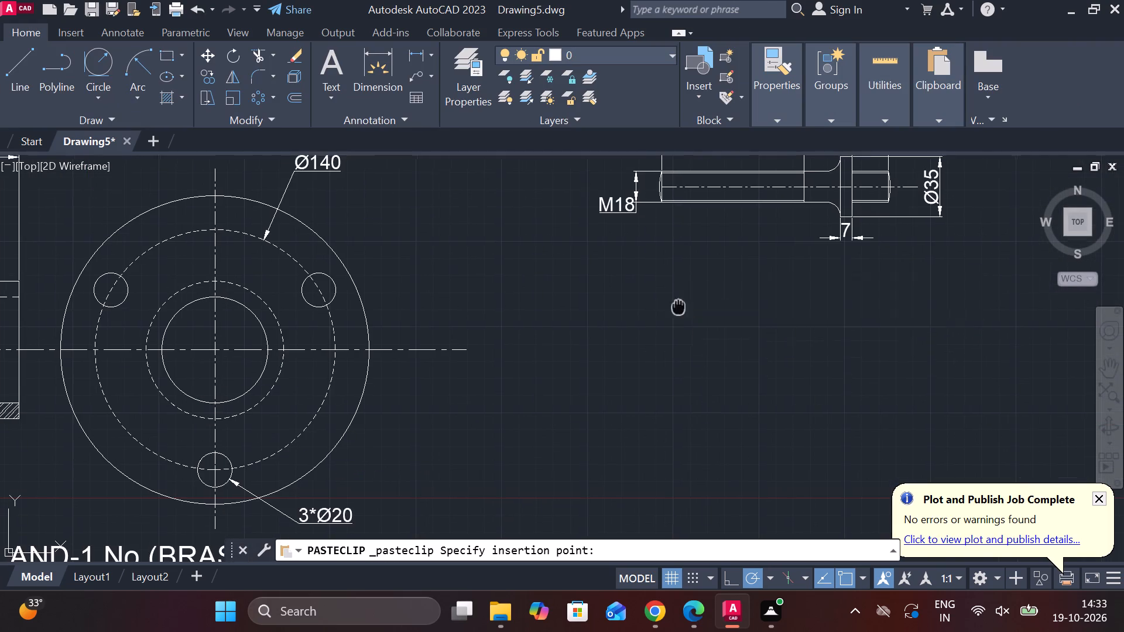
middle_click_drag(670, 322, 647, 348)
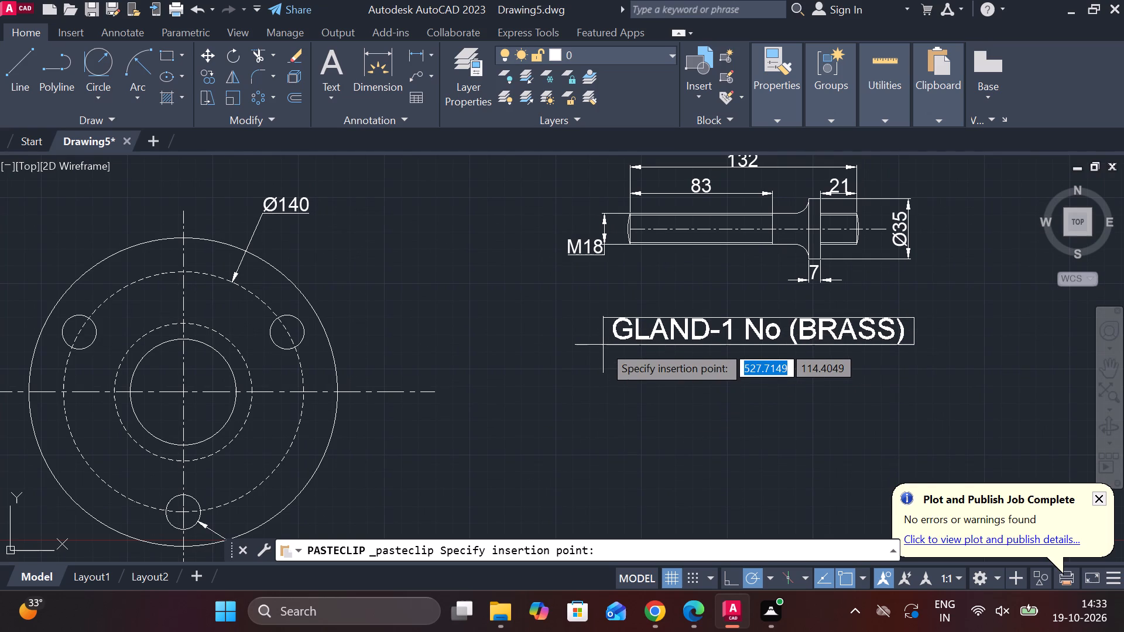
left_click(605, 335)
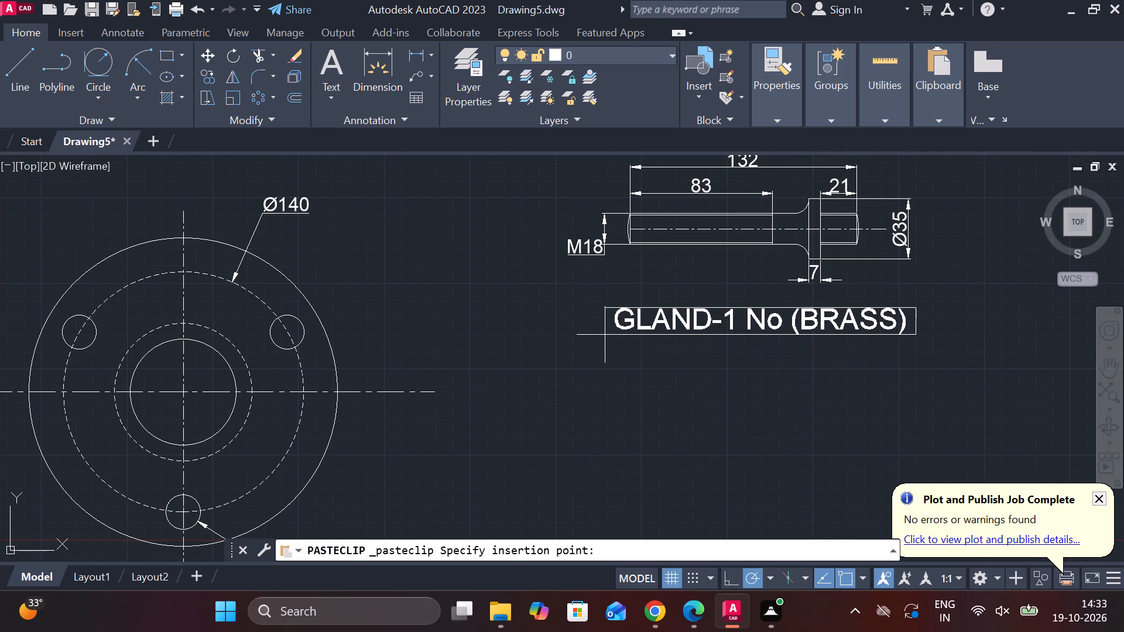
Edit the copied title beneath the bolt view, replacing GLAND-1 with STUD-3.
double_click(697, 327)
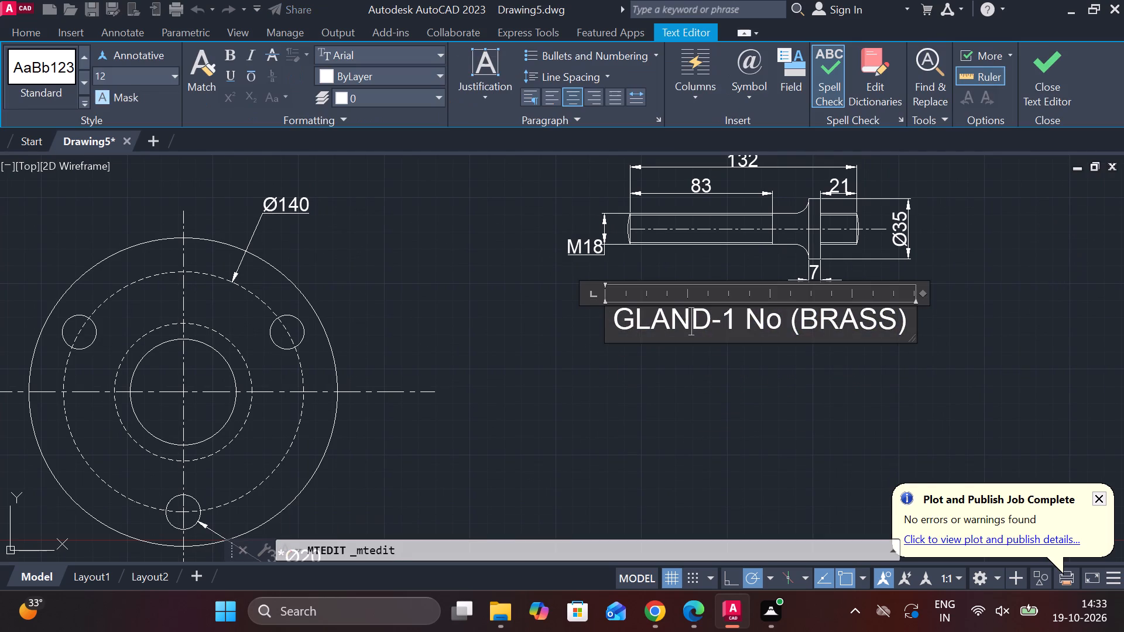
left_click(714, 316)
left_click(694, 322)
key("BackSpace")
key("BackSpace")
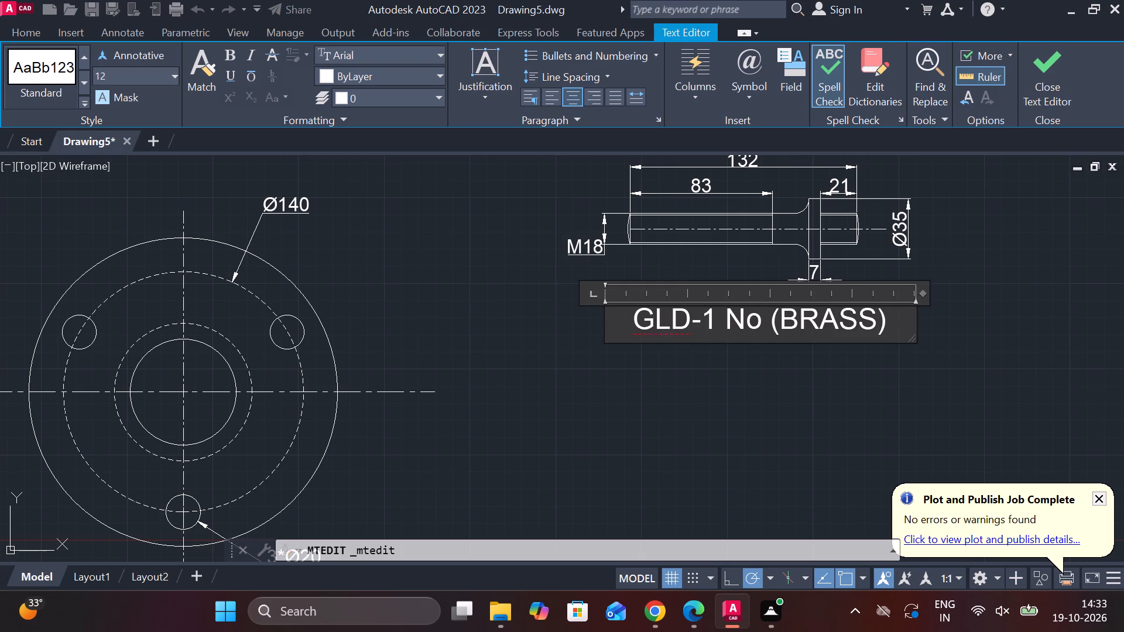
key("BackSpace")
key("BackSpace")
type("ST")
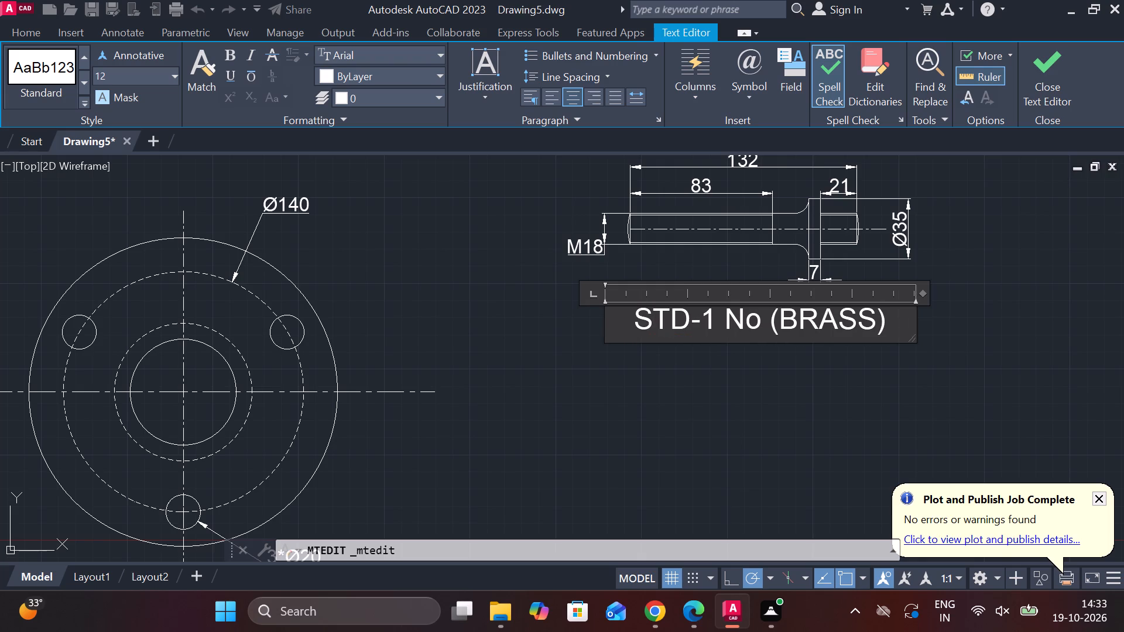
key("u")
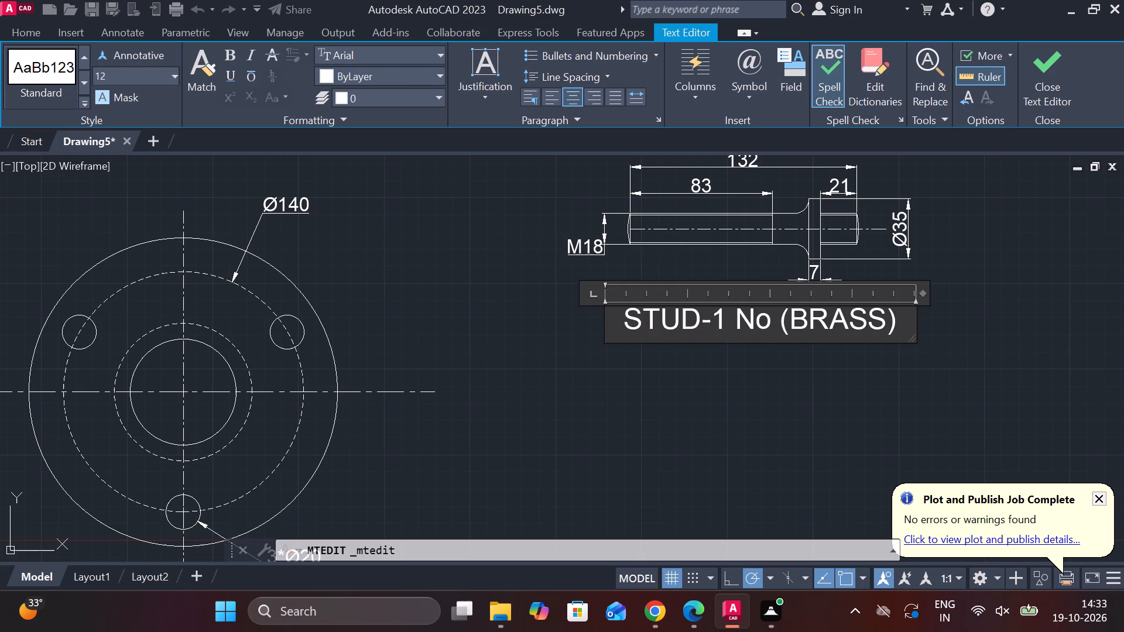
key("Right")
key("Right")
key("Right")
key("BackSpace")
key("3")
Replace BRASS with MILD STEEL in the stud title and widen its text frame so it fits on one line.
key("Right")
key("Right")
key("Right")
key("Right")
key("Right")
key("Right")
key("Right")
key("Right")
key("Right")
key("Right")
key("BackSpace")
key("BackSpace")
key("BackSpace")
key("BackSpace")
key("BackSpace")
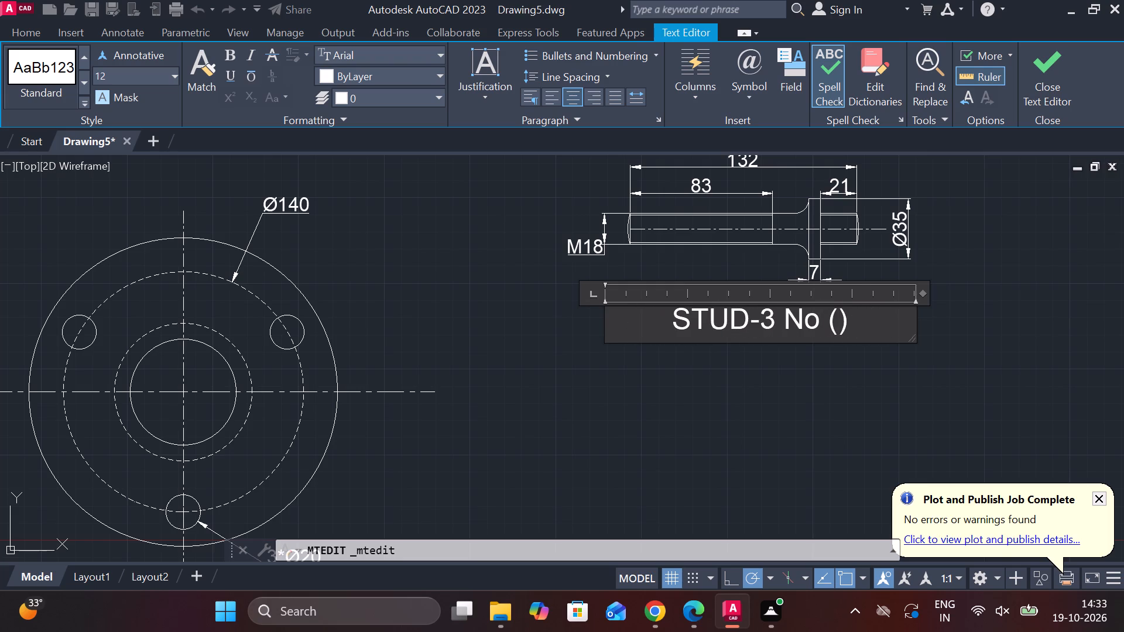
key("m")
type("ILD")
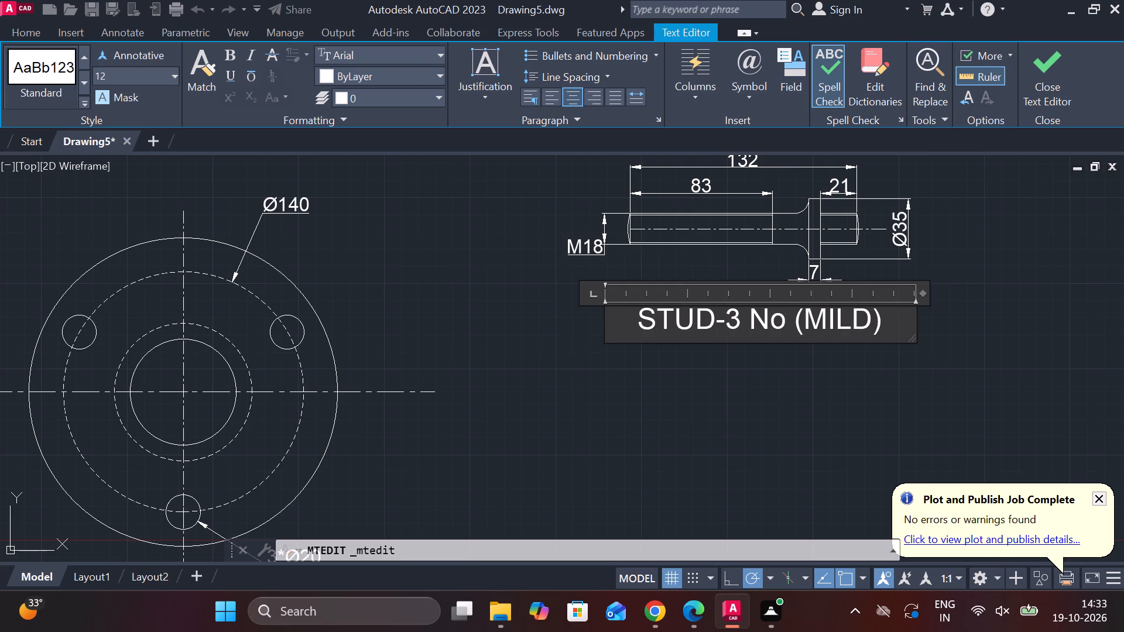
type("STEEL")
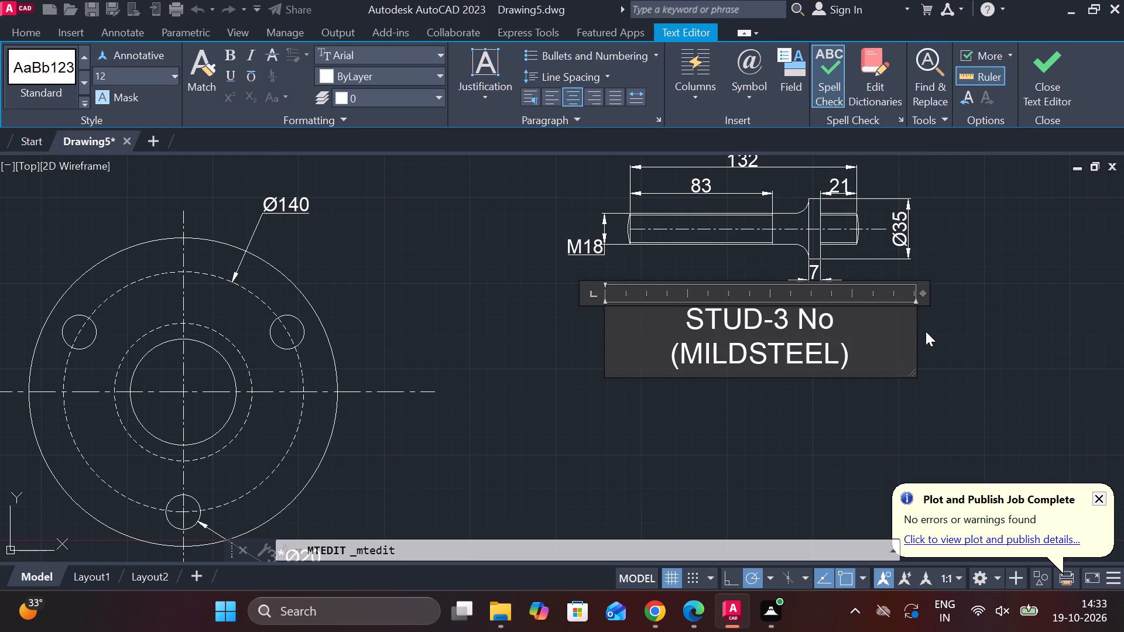
left_click_drag(914, 326, 947, 318)
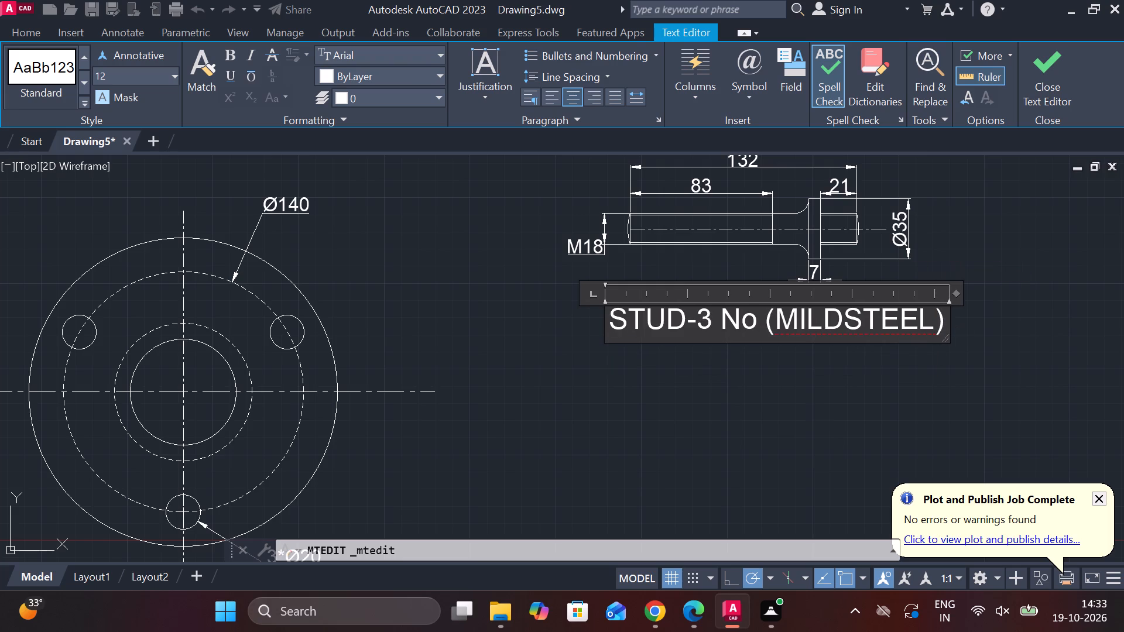
left_click(848, 321)
key("space")
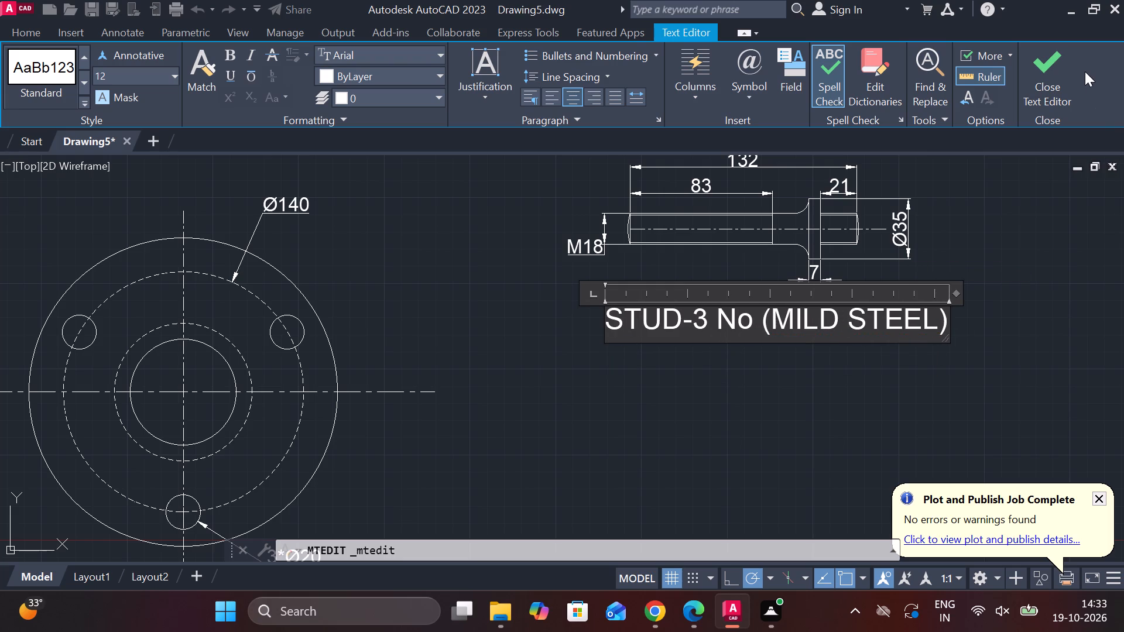
left_click(1060, 70)
Copy the dimensioned stud view, without its title, to the free space beside the undimensioned body section.
scroll(986, 221, "down", 1)
scroll(982, 246, "up", 2)
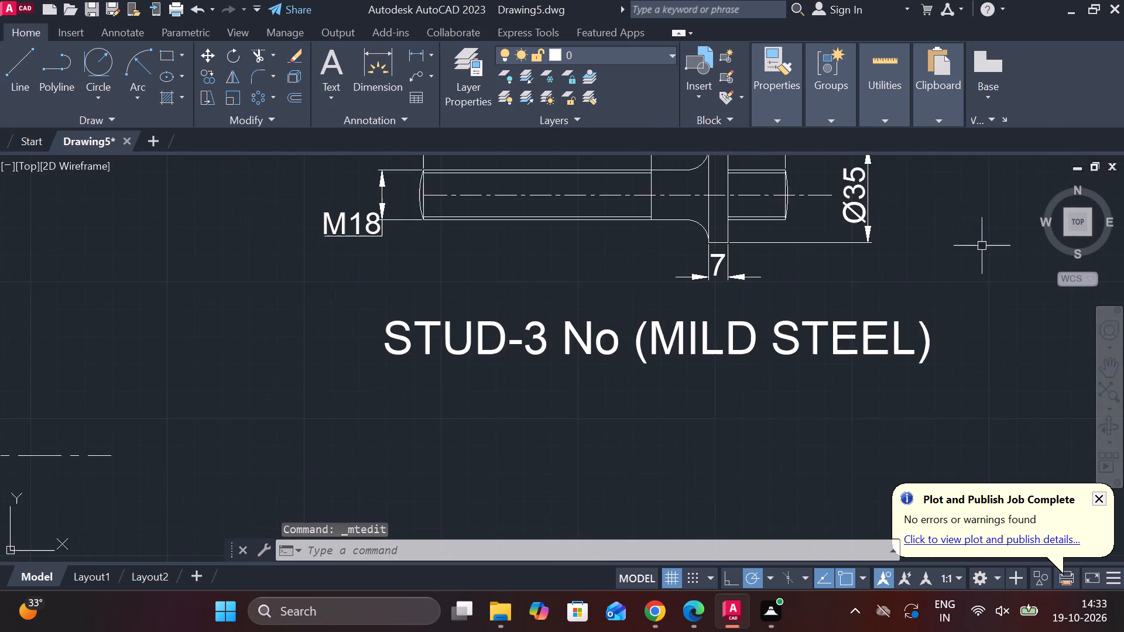
middle_click_drag(964, 247, 964, 287)
scroll(837, 286, "down", 2)
left_click(606, 195)
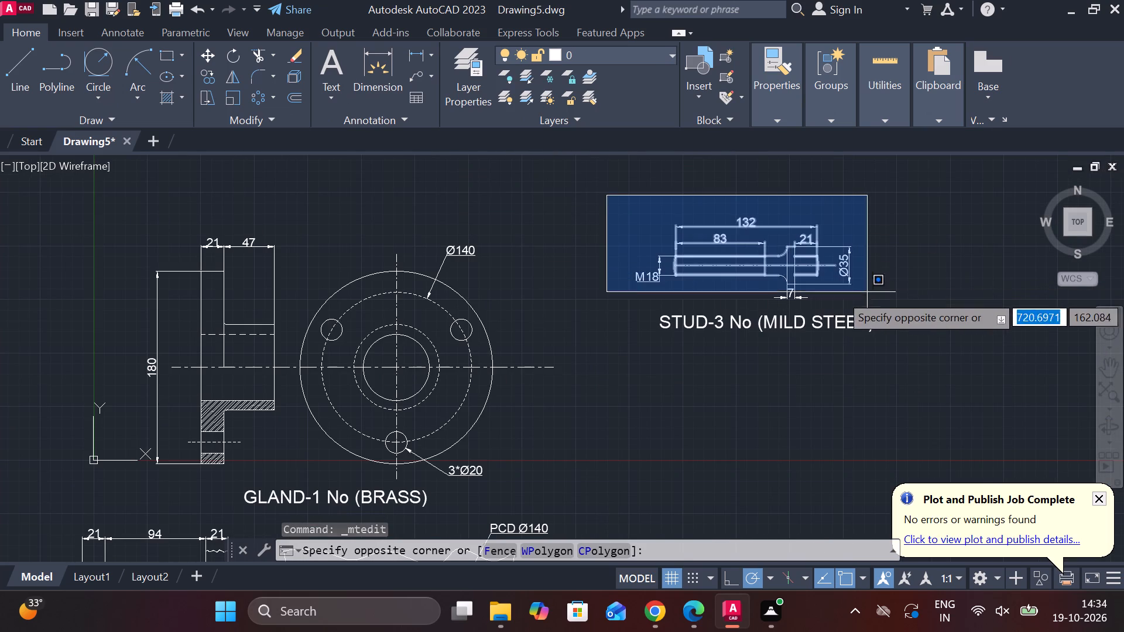
left_click(889, 299)
type("CO")
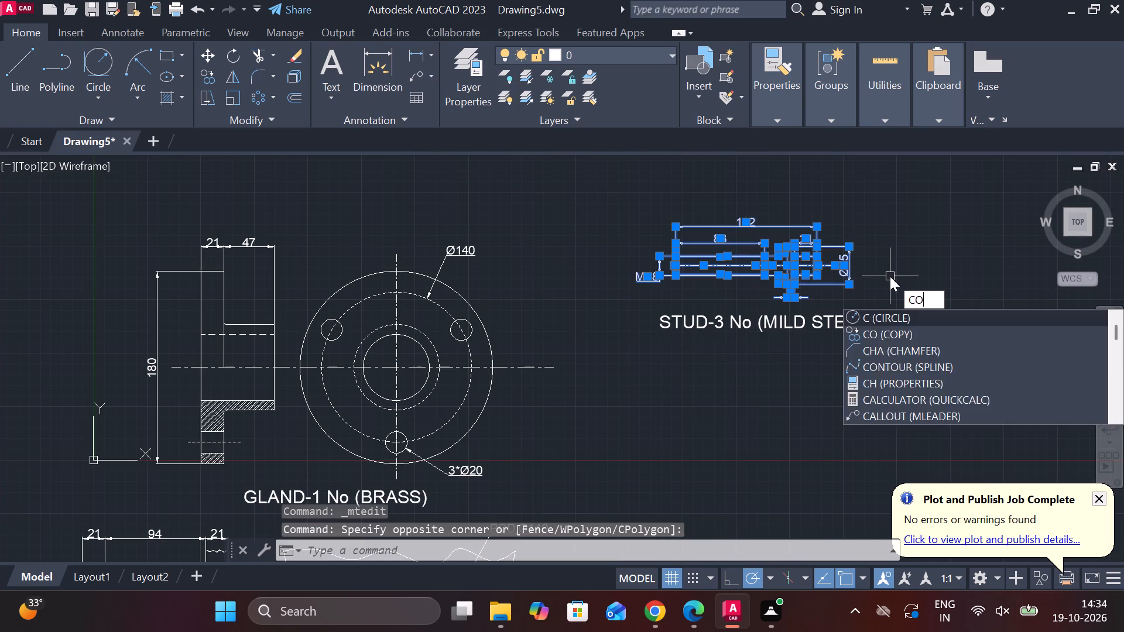
key("Return")
left_click(927, 346)
scroll(907, 358, "down", 2)
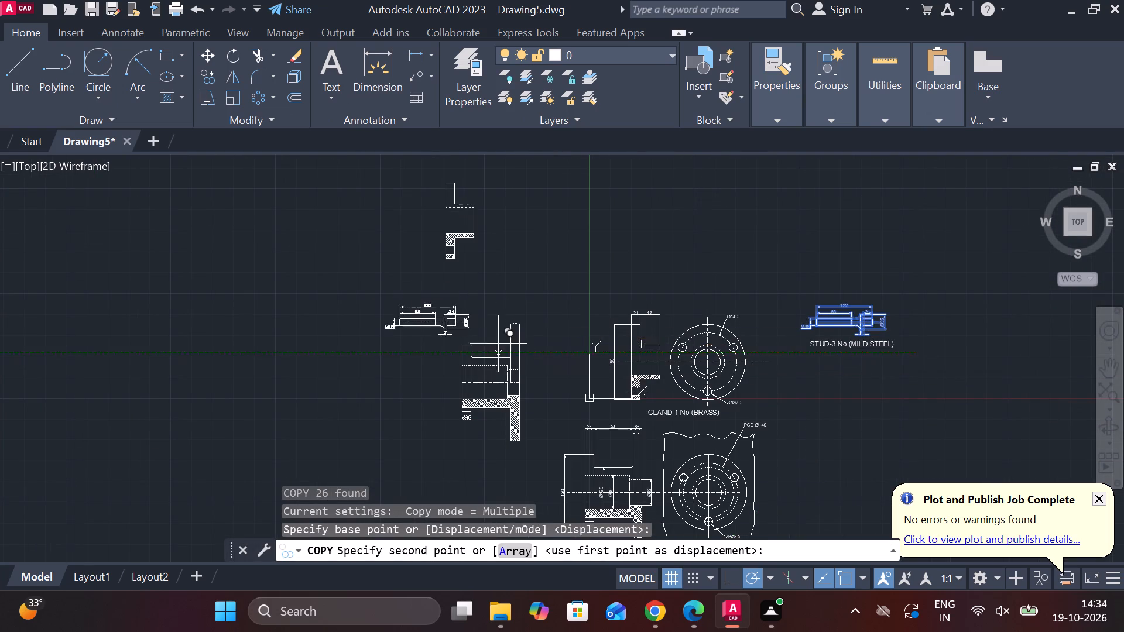
middle_click_drag(574, 312, 801, 345)
left_click(635, 368)
scroll(631, 352, "up", 2)
key("Escape")
Erase all six dimensions (132, 83, 21, 7, Ø35 and M18) from the copied stud.
scroll(585, 306, "up", 2)
left_click(537, 306)
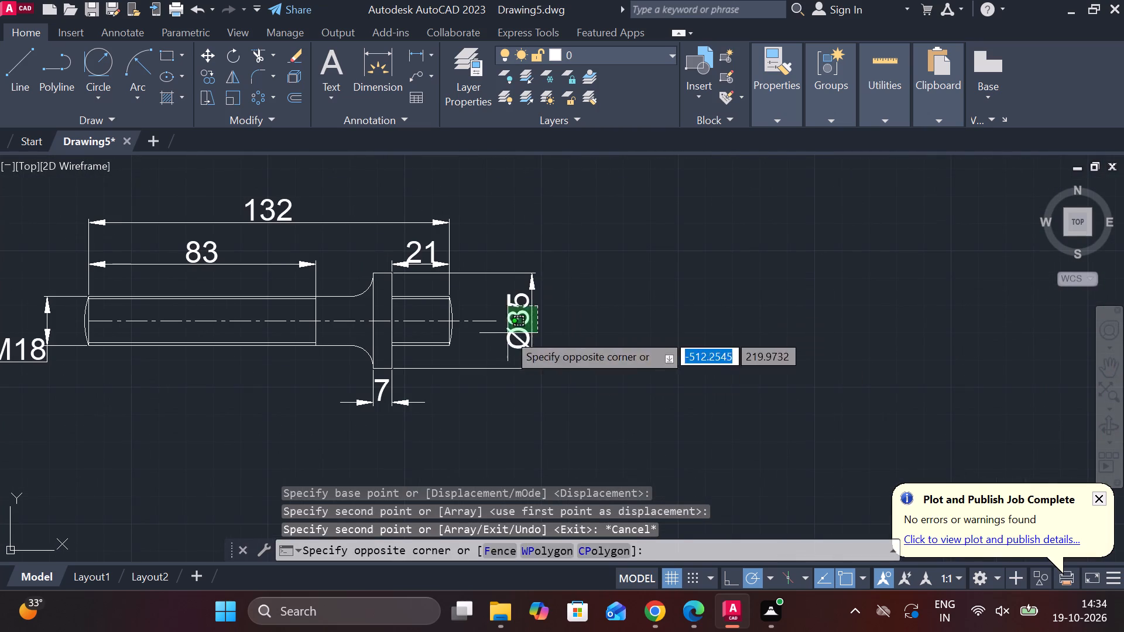
left_click(509, 333)
left_click(410, 401)
left_click(413, 249)
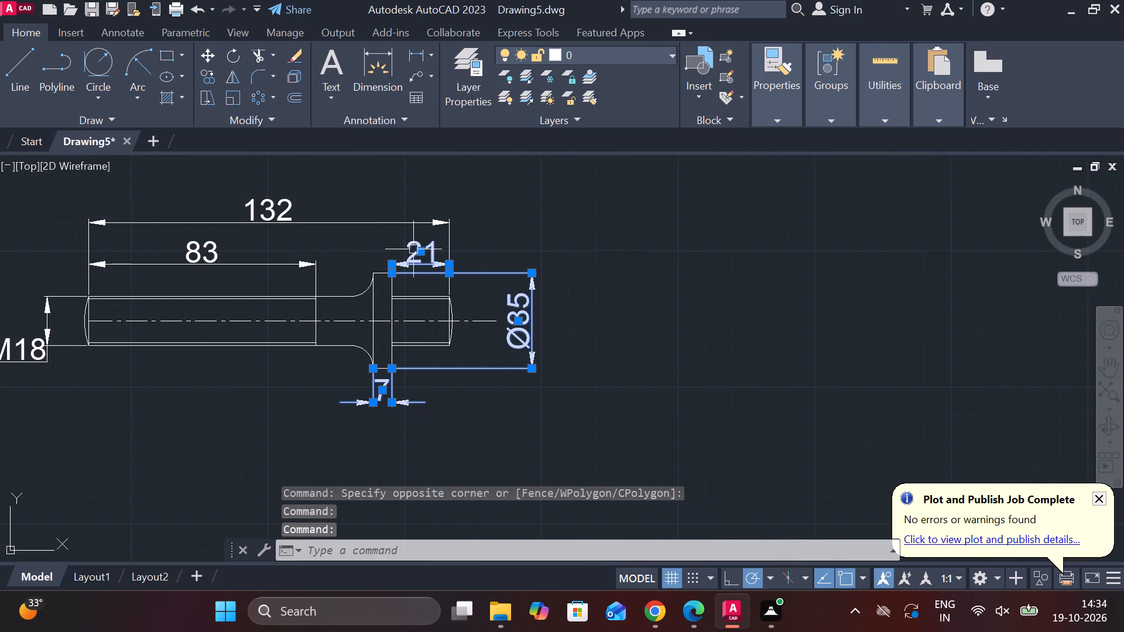
left_click(282, 203)
left_click(221, 245)
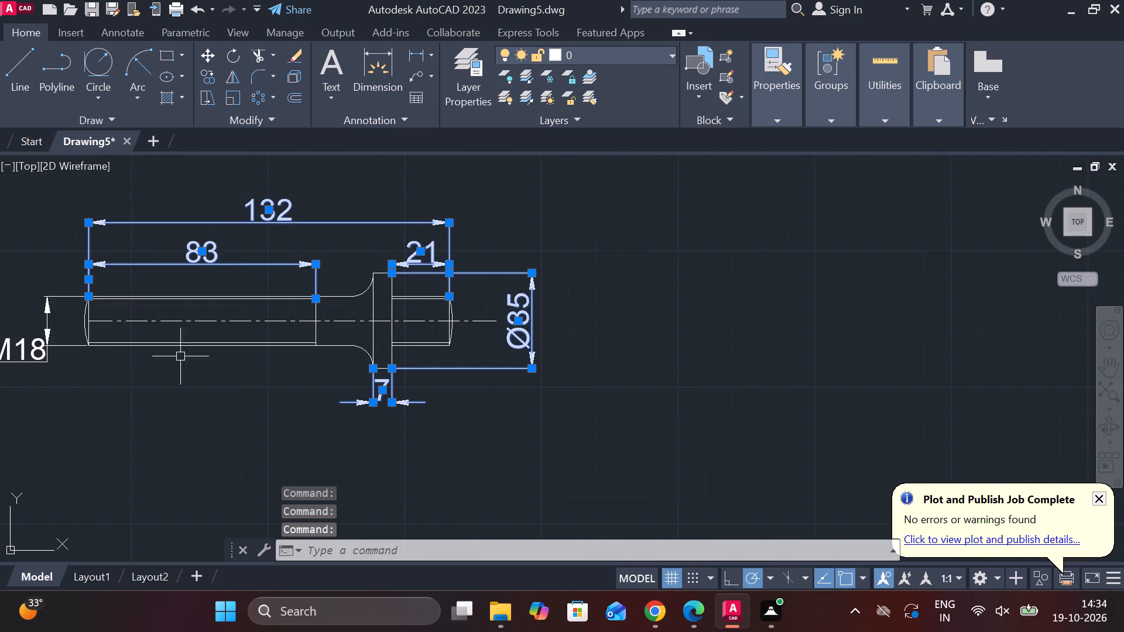
left_click(47, 356)
type("E")
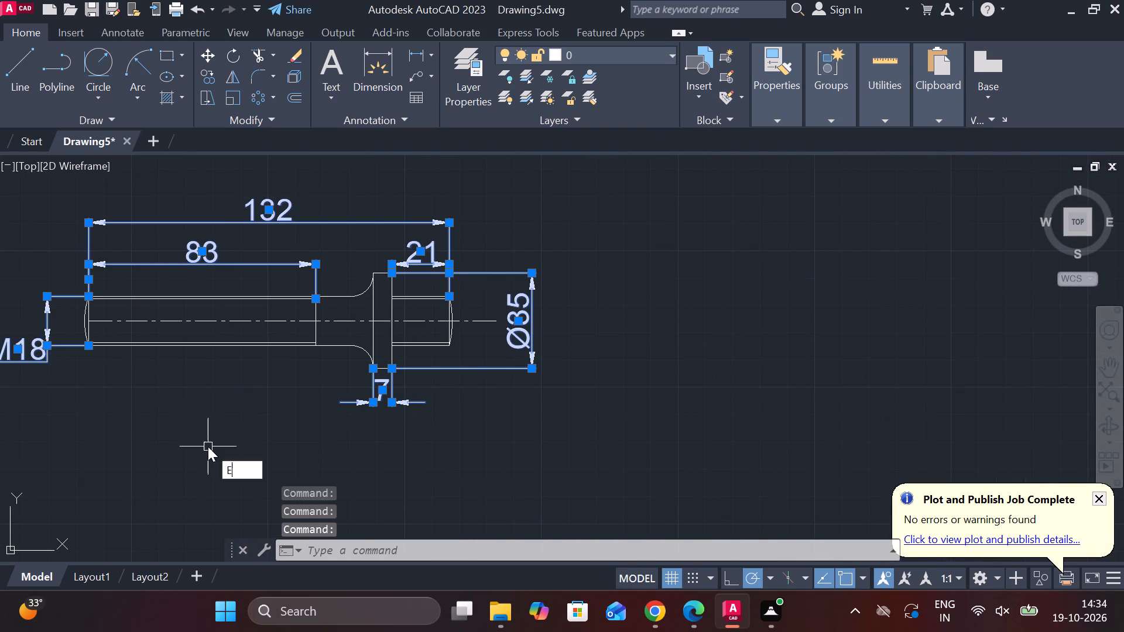
key("space")
Move the undimensioned stud copy next to the lower flange of the undimensioned body section, on its outer side.
scroll(382, 377, "down", 2)
middle_click_drag(467, 393, 207, 194)
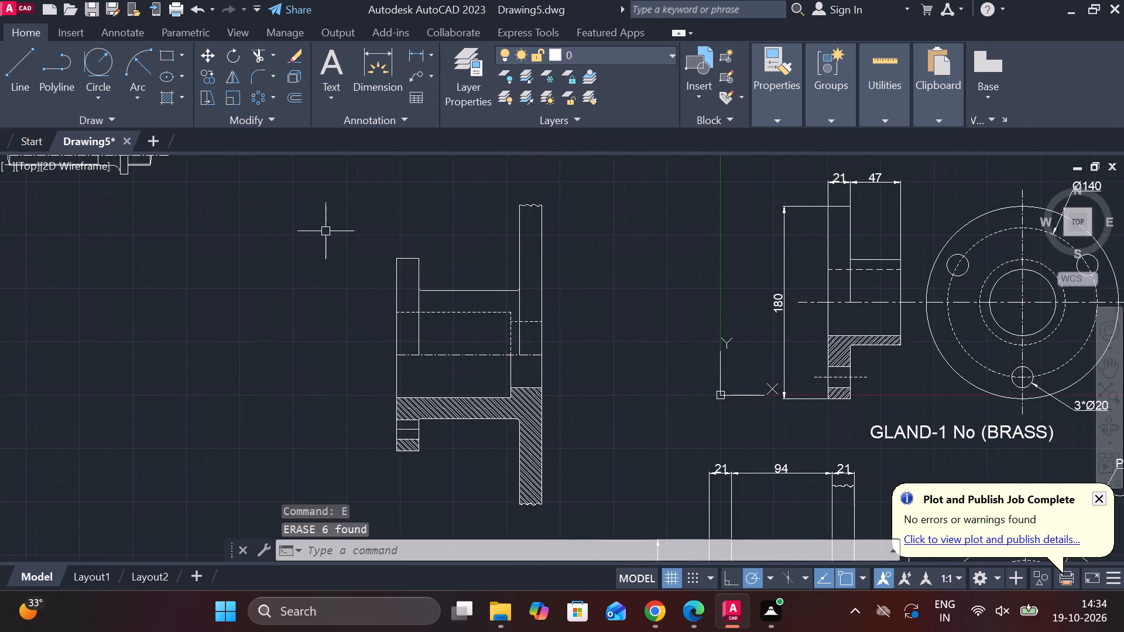
scroll(355, 255, "down", 1)
scroll(433, 396, "up", 2)
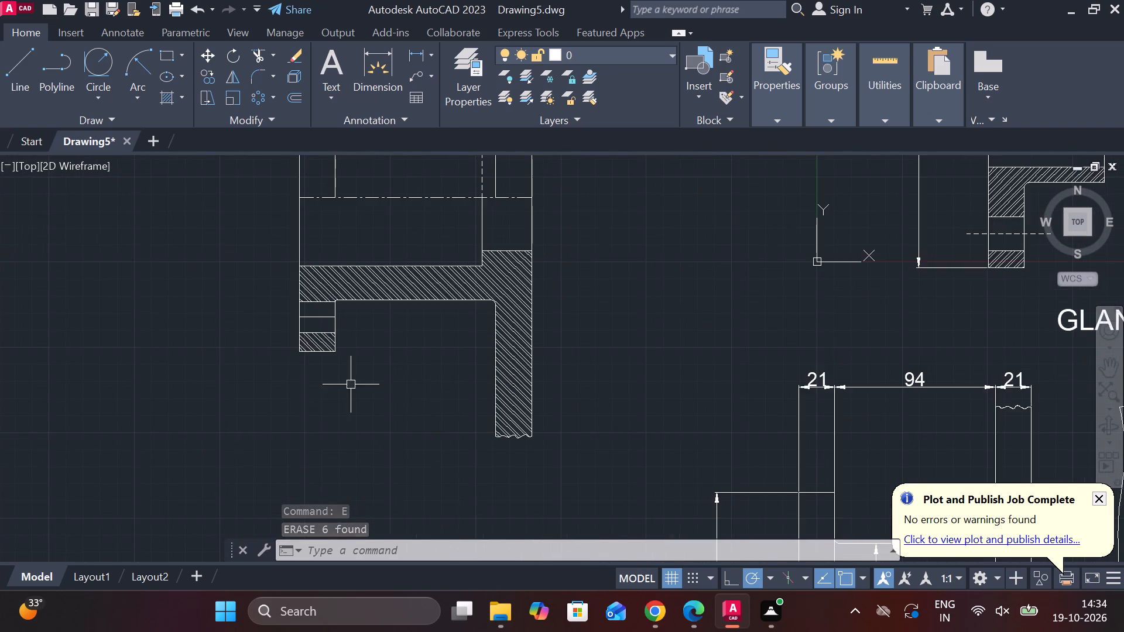
scroll(298, 345, "up", 2)
scroll(301, 345, "down", 2)
middle_click_drag(192, 300, 519, 456)
scroll(302, 319, "down", 2)
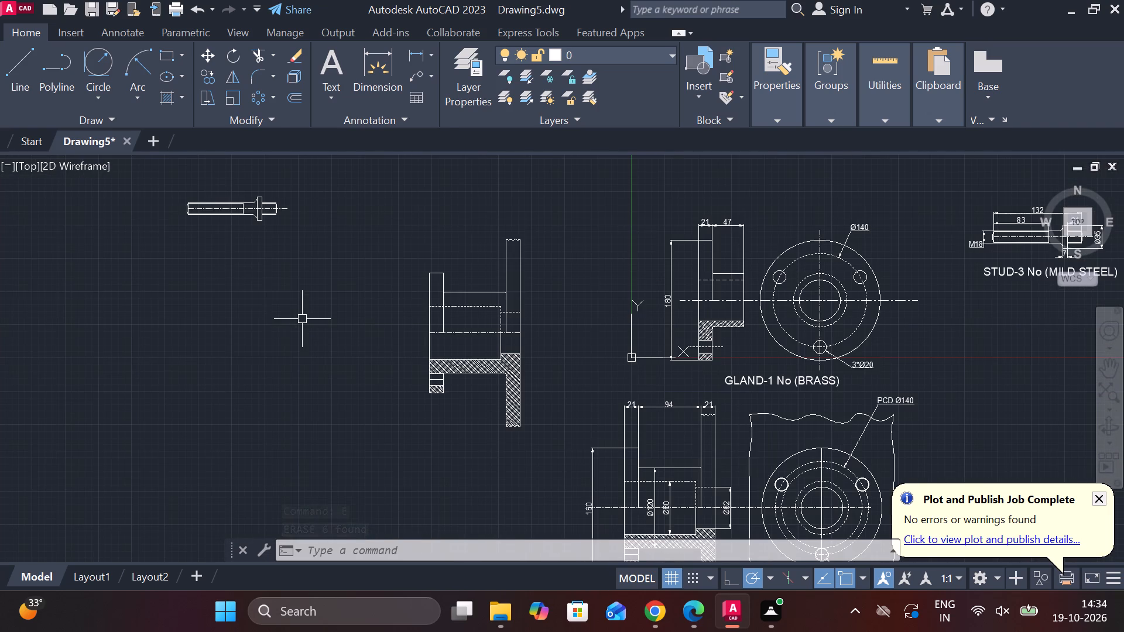
left_click_drag(177, 177, 190, 183)
left_click(383, 303)
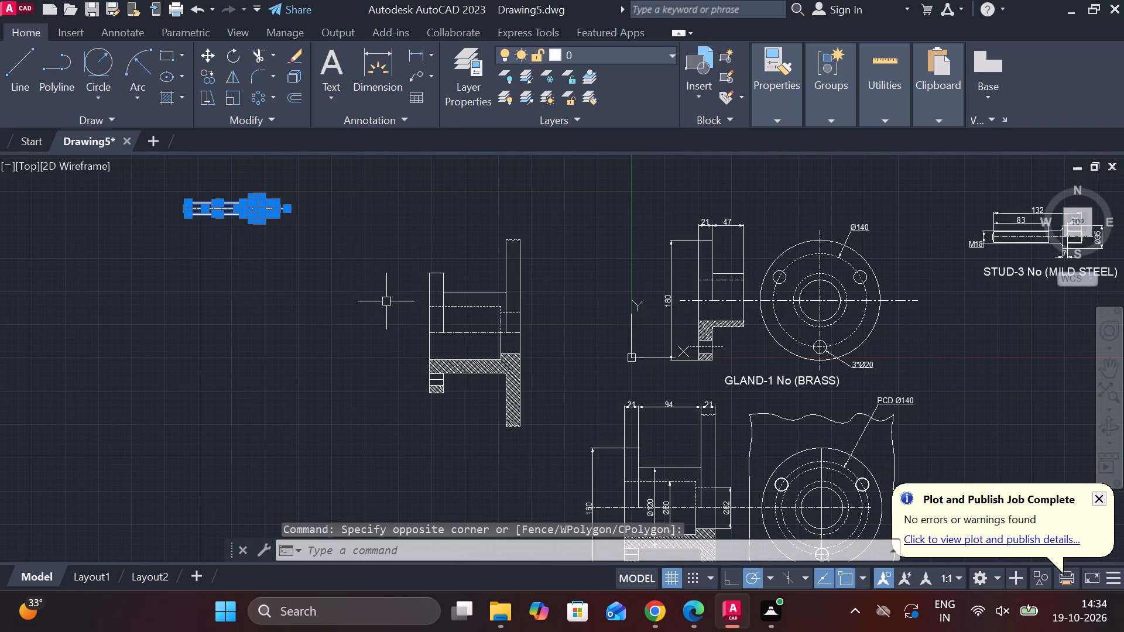
key("m")
key("Return")
scroll(203, 168, "up", 2)
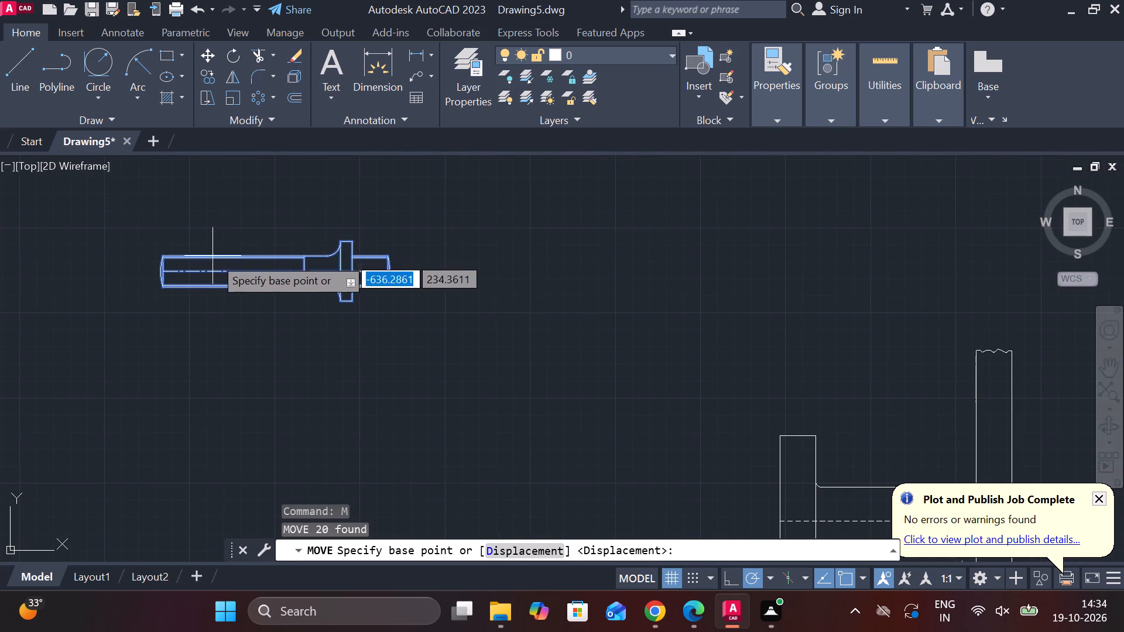
left_click(217, 270)
scroll(423, 366, "down", 2)
middle_click_drag(501, 414, 396, 236)
scroll(445, 345, "up", 3)
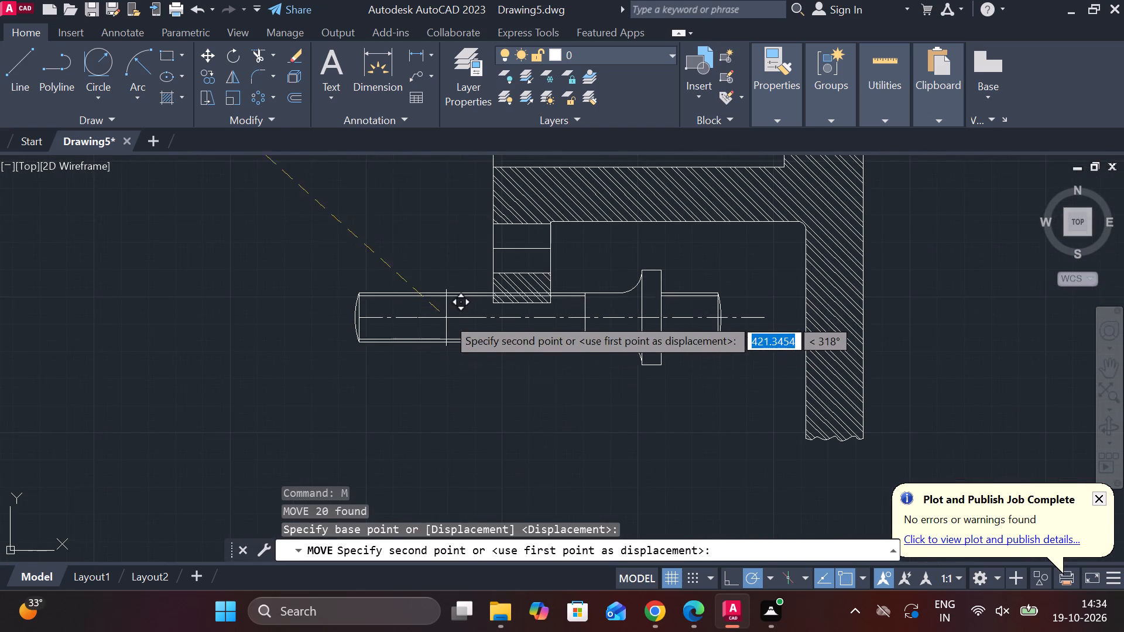
scroll(491, 245, "up", 2)
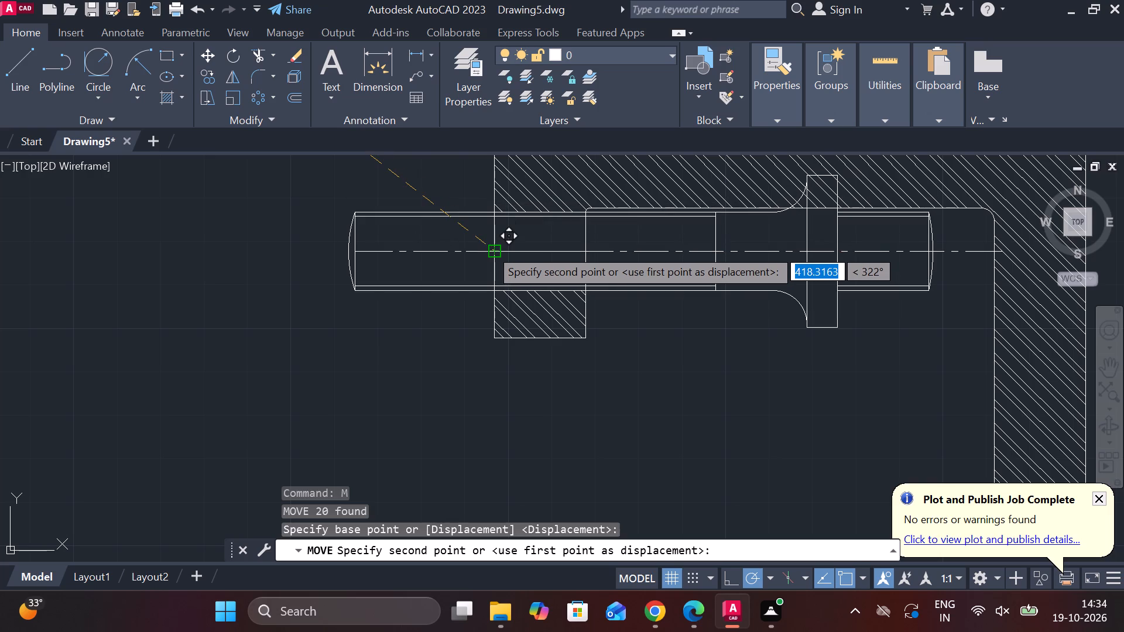
scroll(372, 262, "down", 2)
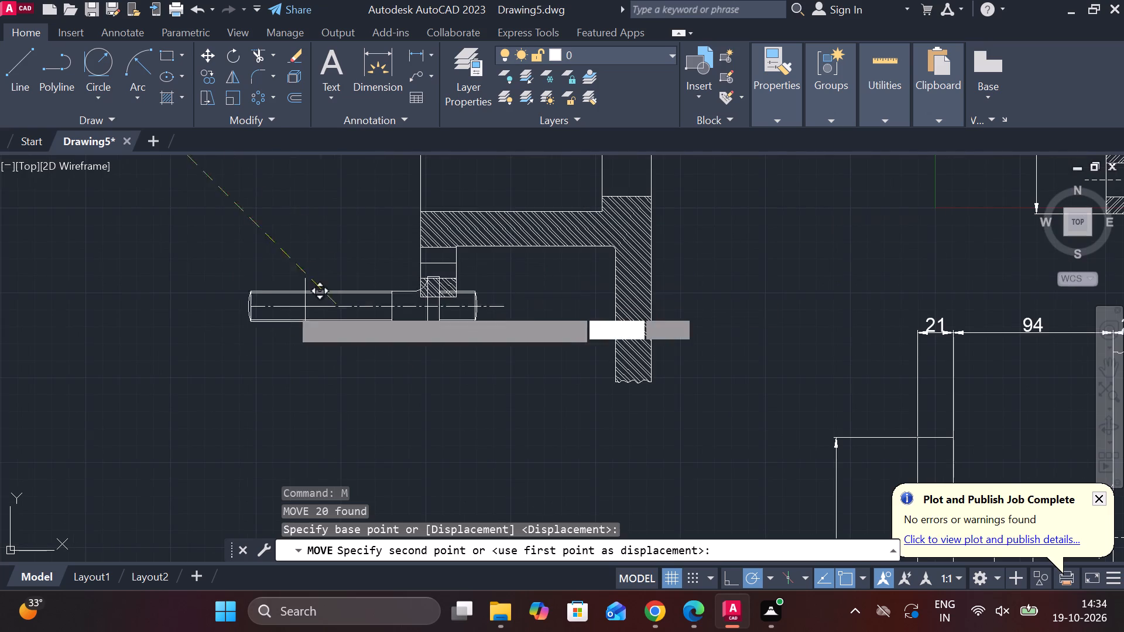
double_click(155, 296)
key("Escape")
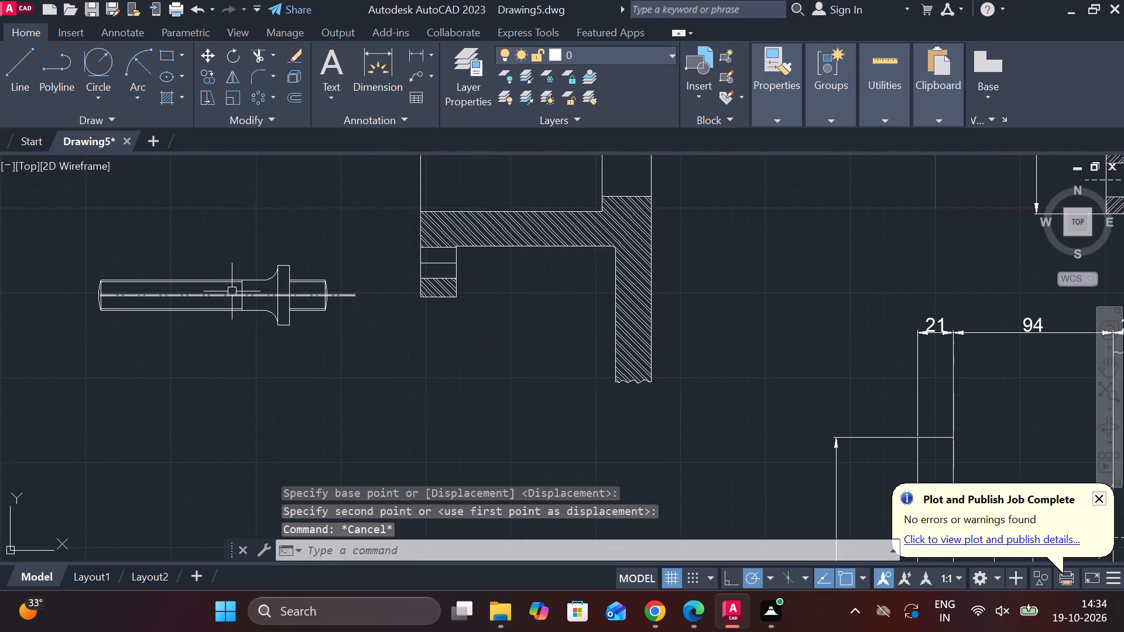
Move the dimensioned stud view with its title down beside the gland's circular view, roughly level with the gland's centreline.
scroll(246, 305, "down", 3)
scroll(653, 336, "up", 2)
middle_click_drag(660, 321, 619, 360)
scroll(656, 319, "down", 1)
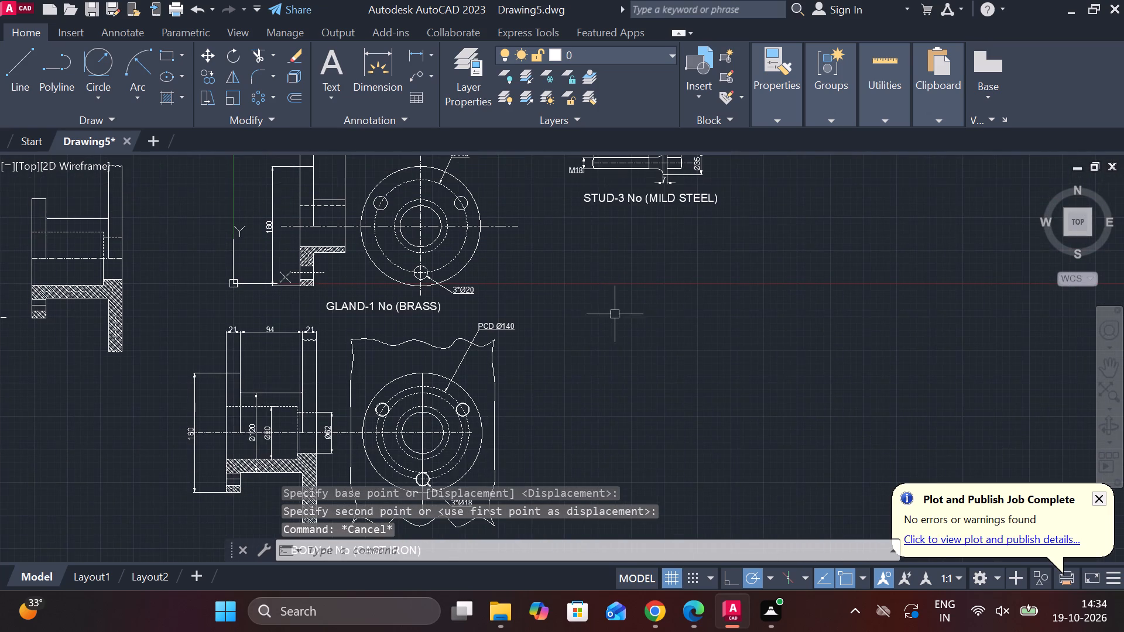
middle_click_drag(616, 312, 560, 421)
scroll(573, 410, "down", 2)
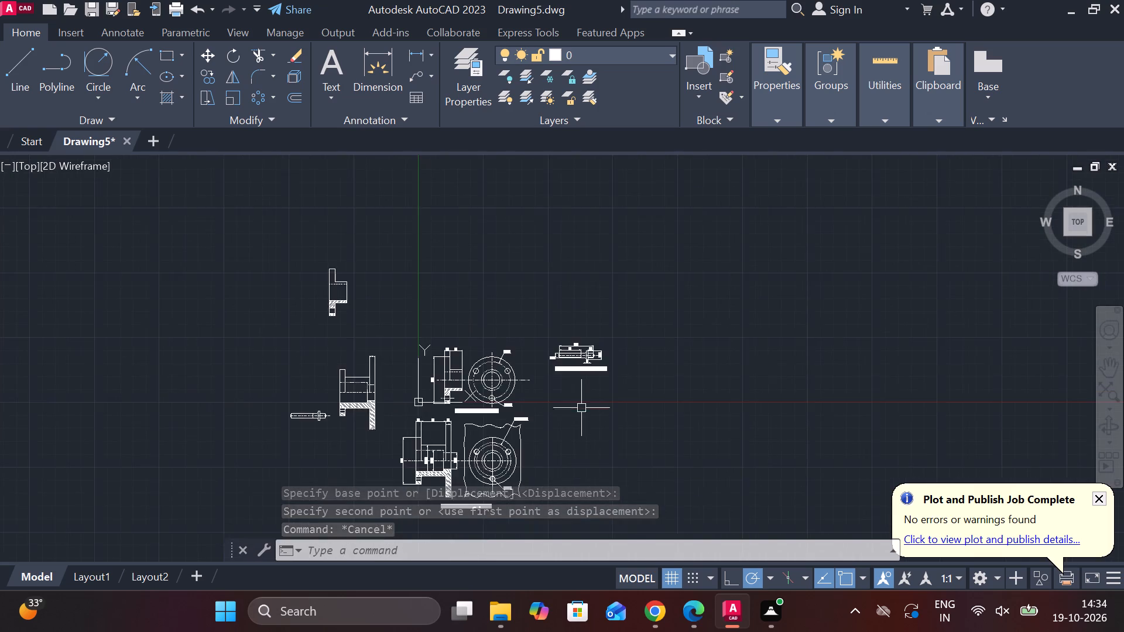
scroll(582, 398, "up", 2)
left_click(484, 224)
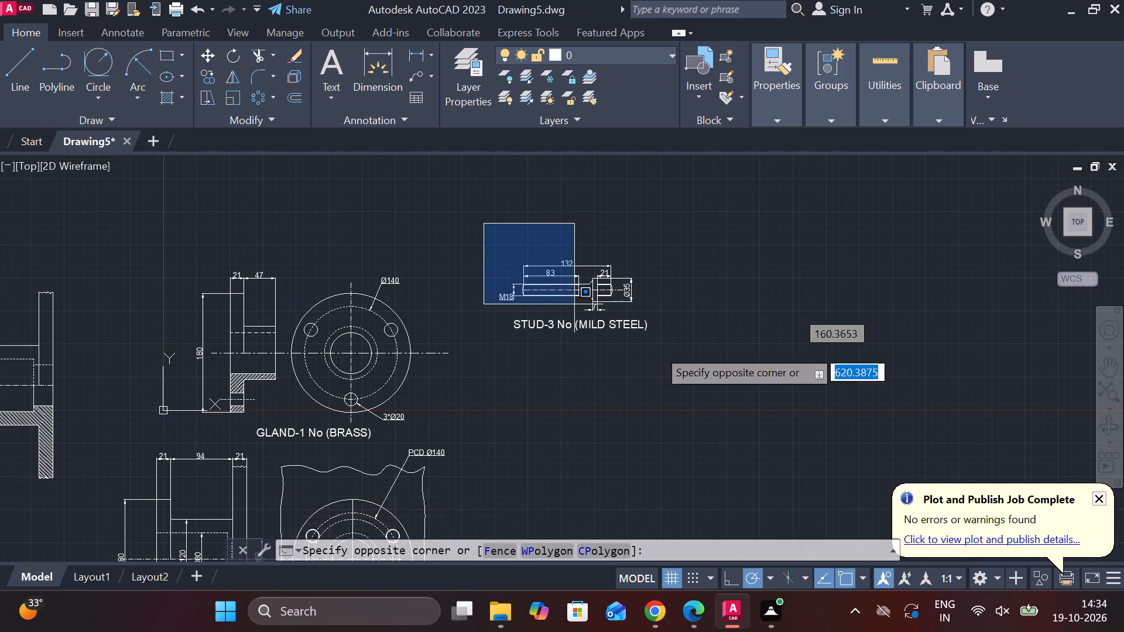
left_click(714, 391)
key("m")
key("Return")
left_click(703, 371)
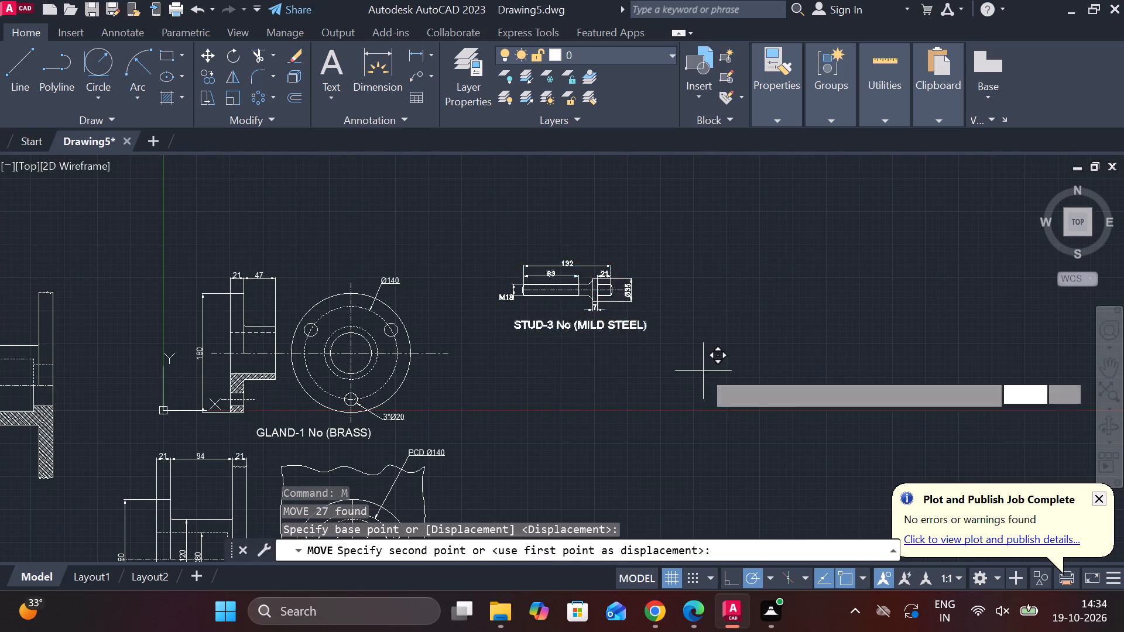
left_click(669, 428)
middle_click_drag(665, 408, 684, 406)
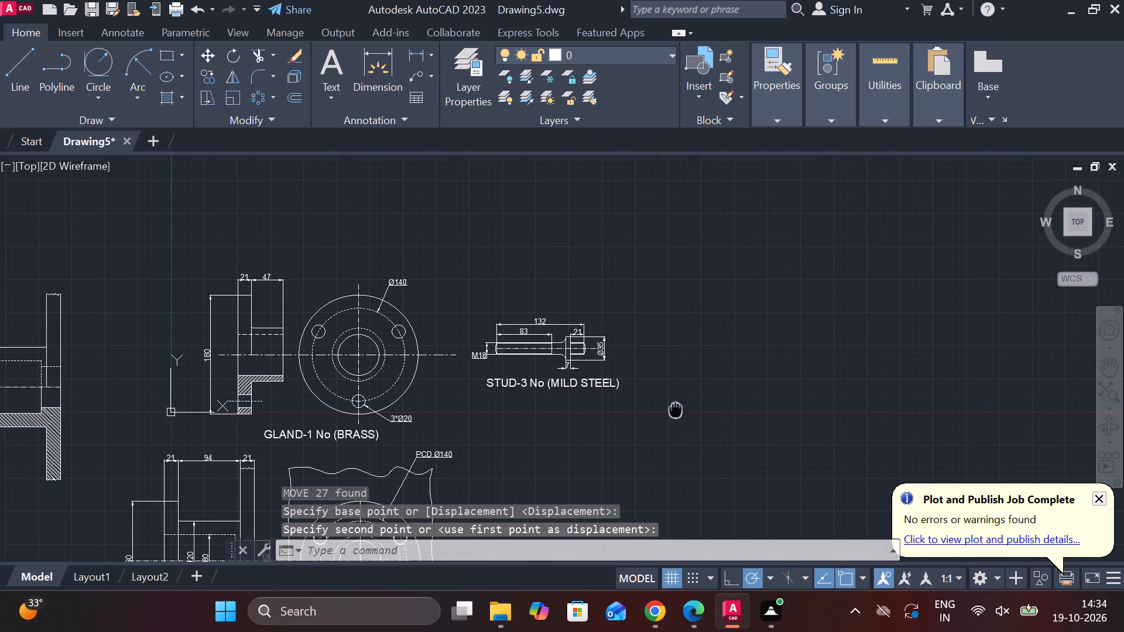
Examine the arrangement of the gland, body and stud drawings and the free space around them.
middle_click_drag(684, 406, 753, 343)
middle_click_drag(630, 365, 675, 279)
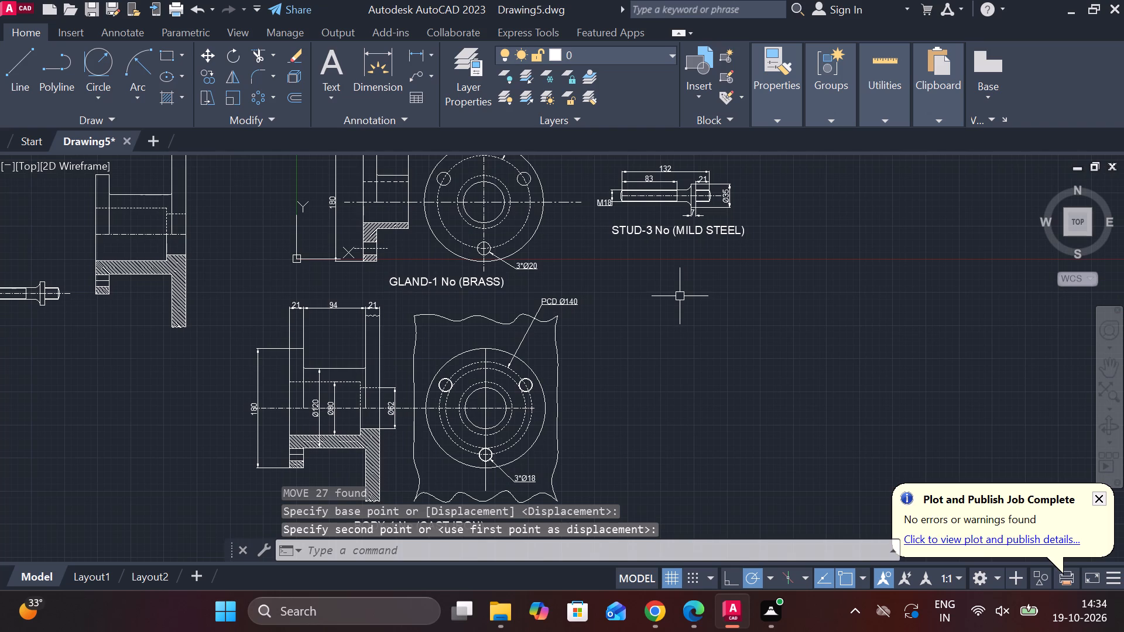
key("Escape")
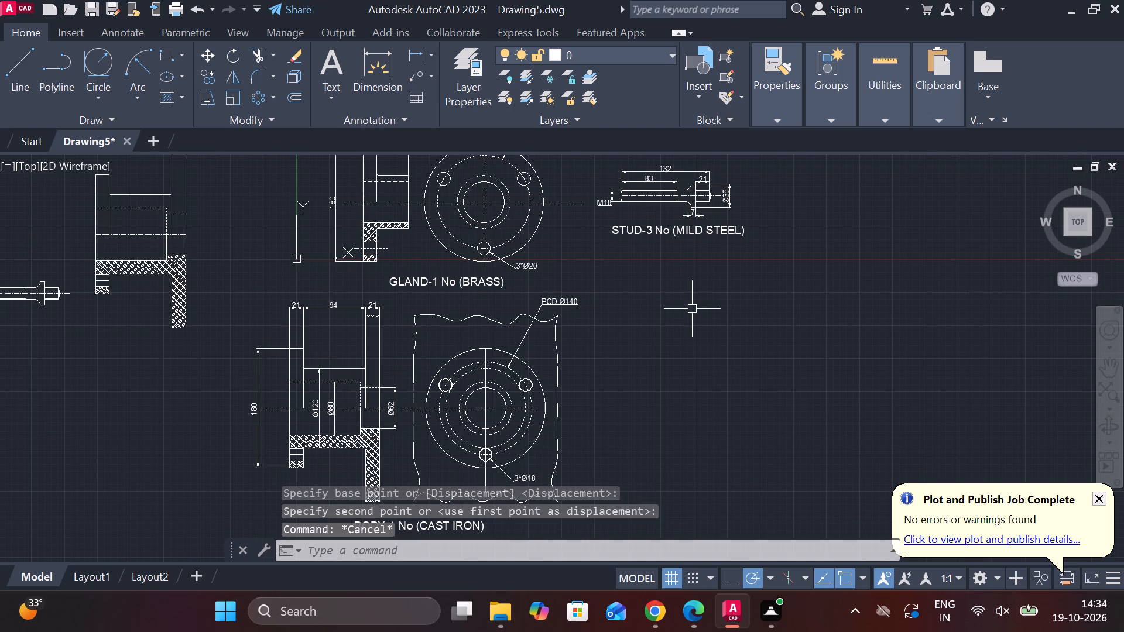
scroll(653, 325, "down", 1)
scroll(659, 335, "up", 2)
middle_click_drag(661, 342, 669, 247)
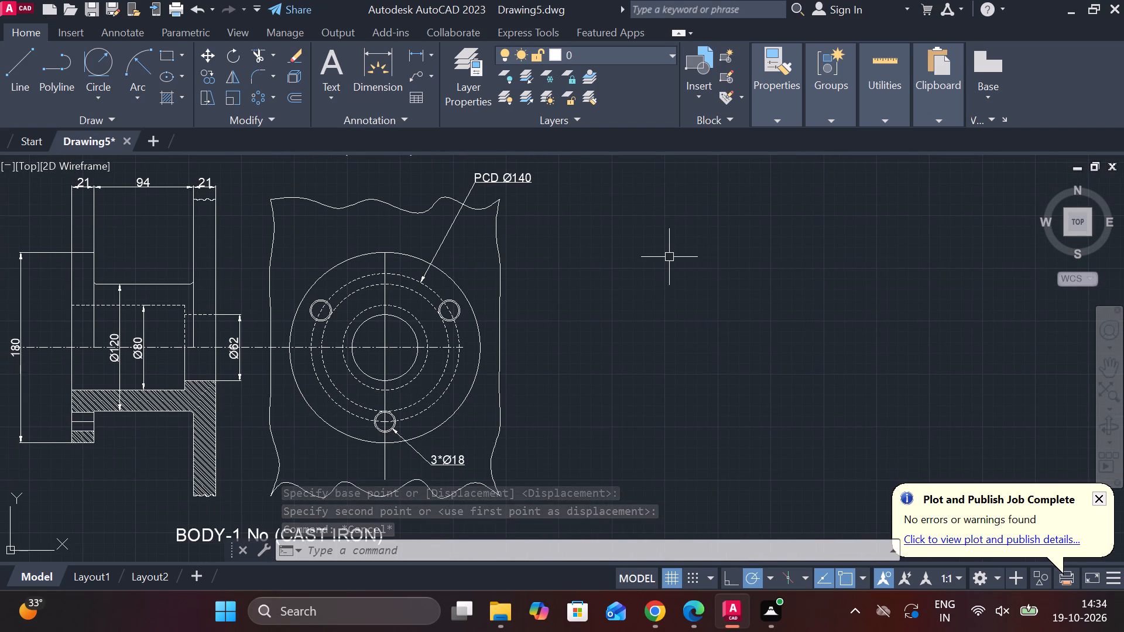
scroll(549, 188, "up", 1)
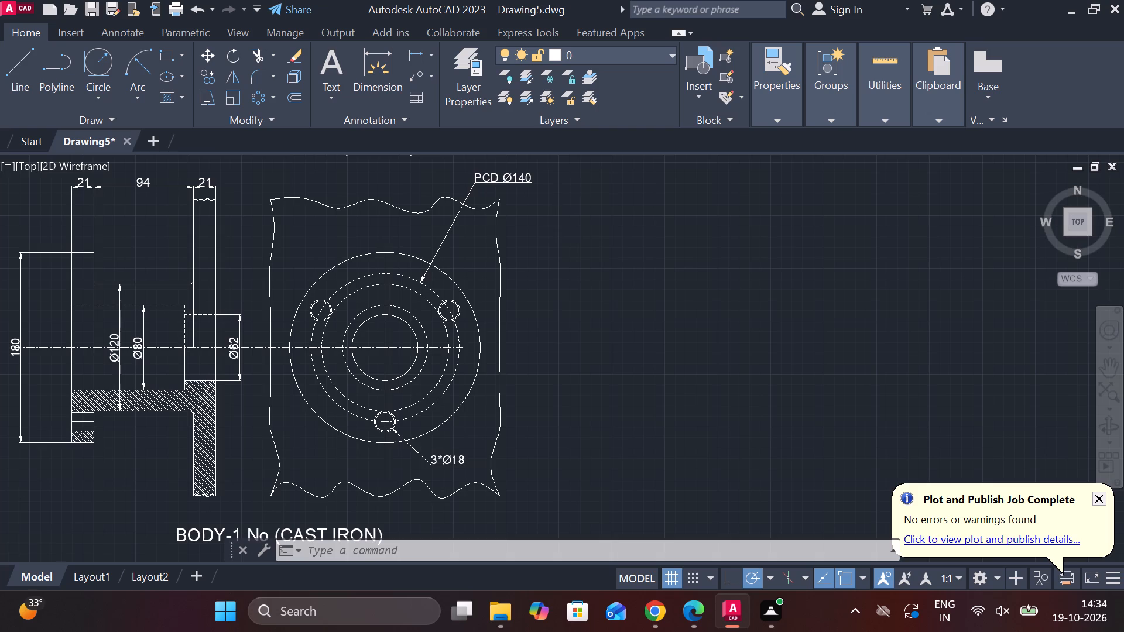
scroll(549, 188, "down", 4)
middle_click_drag(599, 229, 578, 301)
scroll(548, 255, "up", 1)
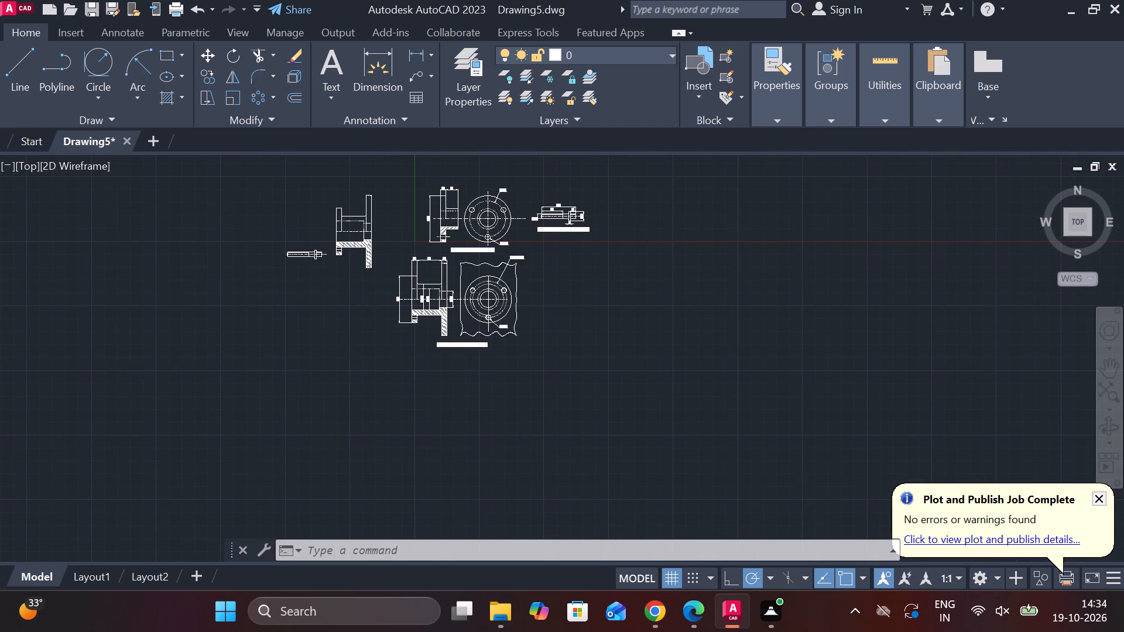
scroll(579, 287, "up", 1)
middle_click_drag(581, 287, 614, 305)
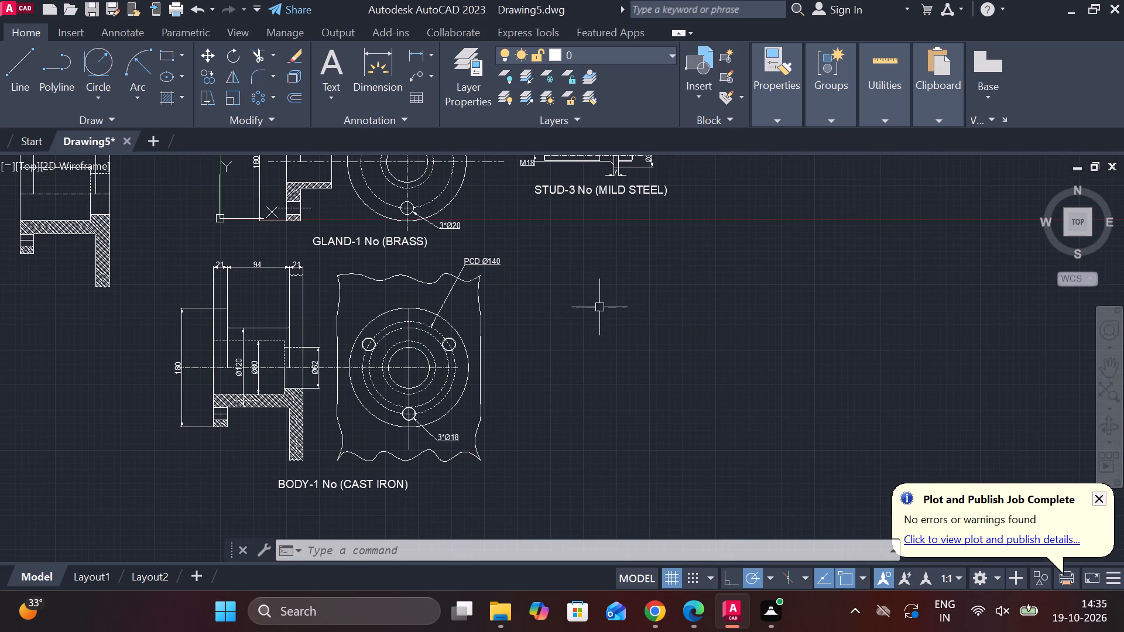
middle_click_drag(602, 307, 669, 386)
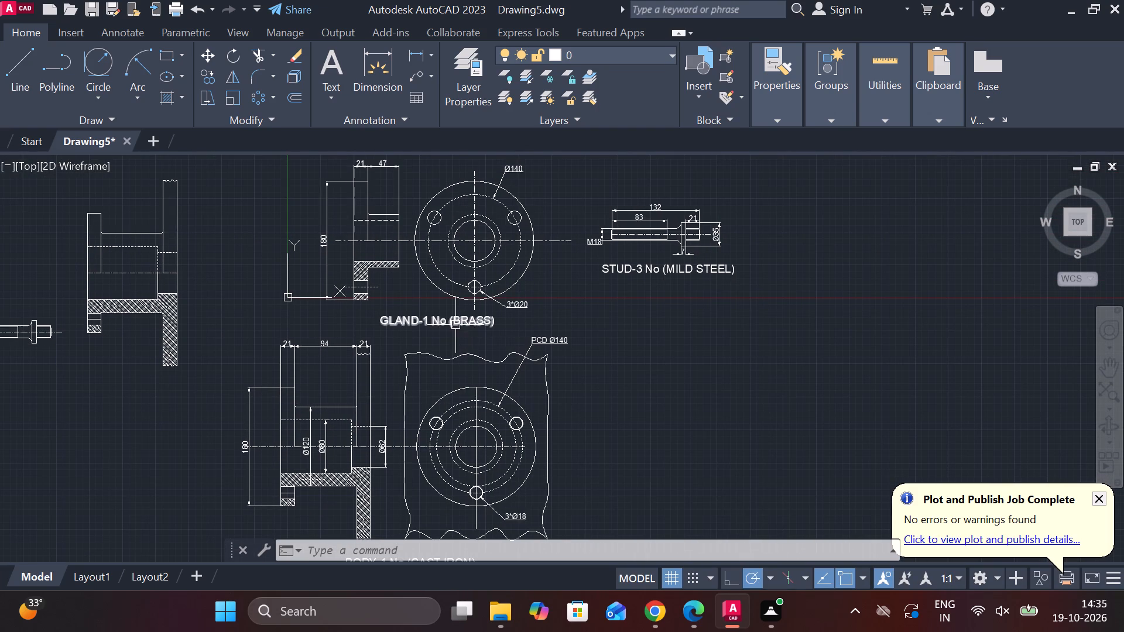
scroll(455, 324, "up", 1)
scroll(475, 323, "down", 1)
scroll(702, 335, "down", 1)
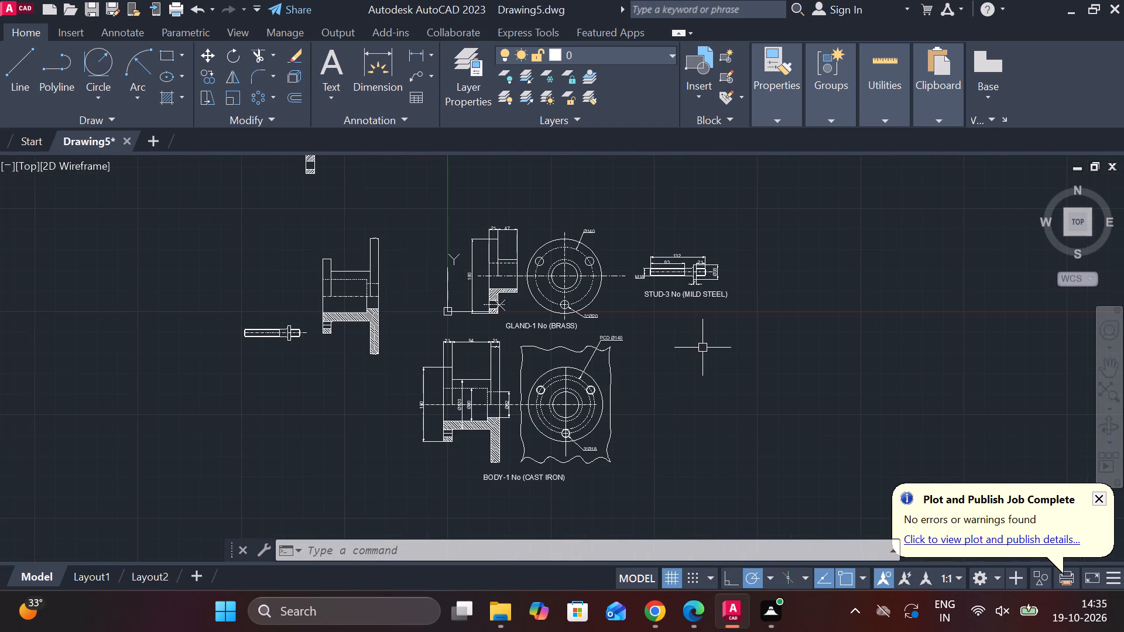
middle_click_drag(698, 358, 656, 357)
key("Escape")
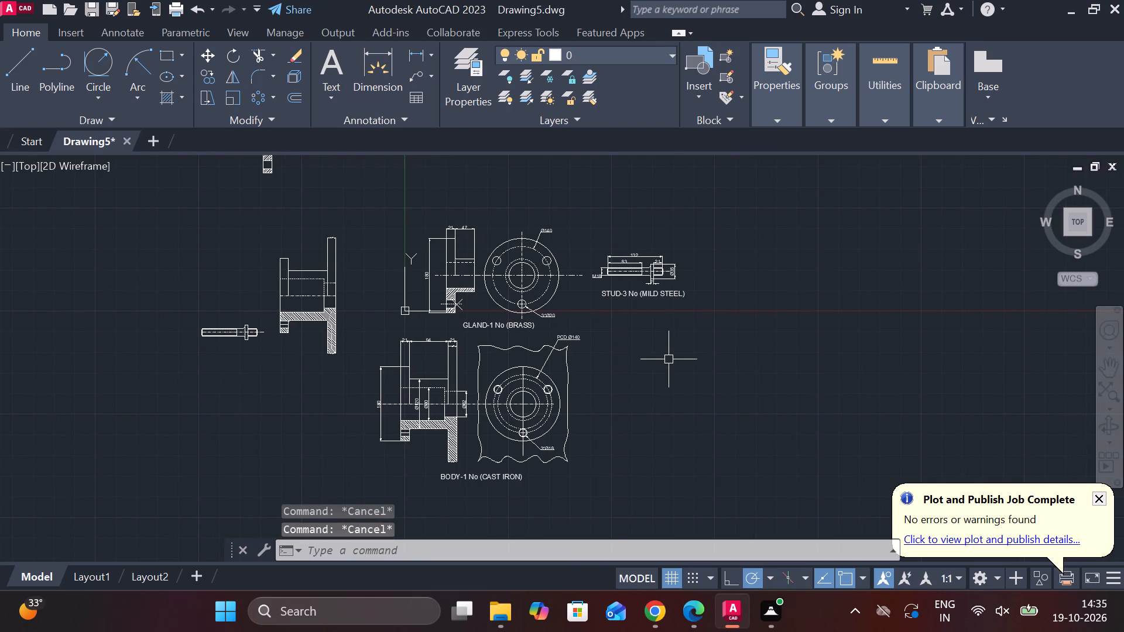
Set the arrow size of the ISO-25 dimension style to 7.
key("d")
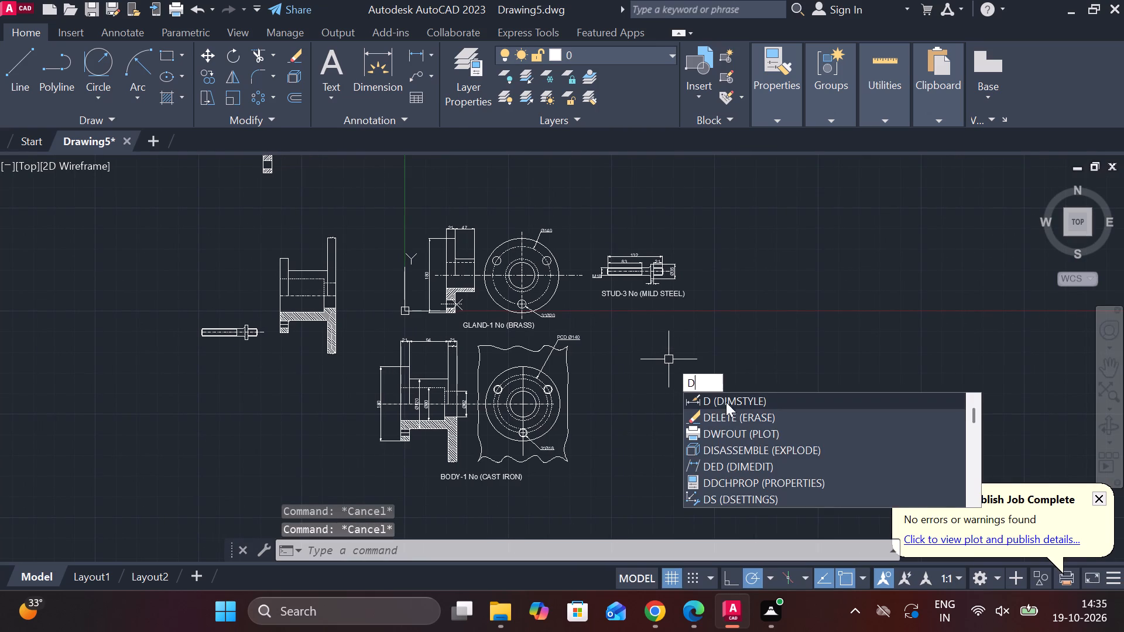
key("Return")
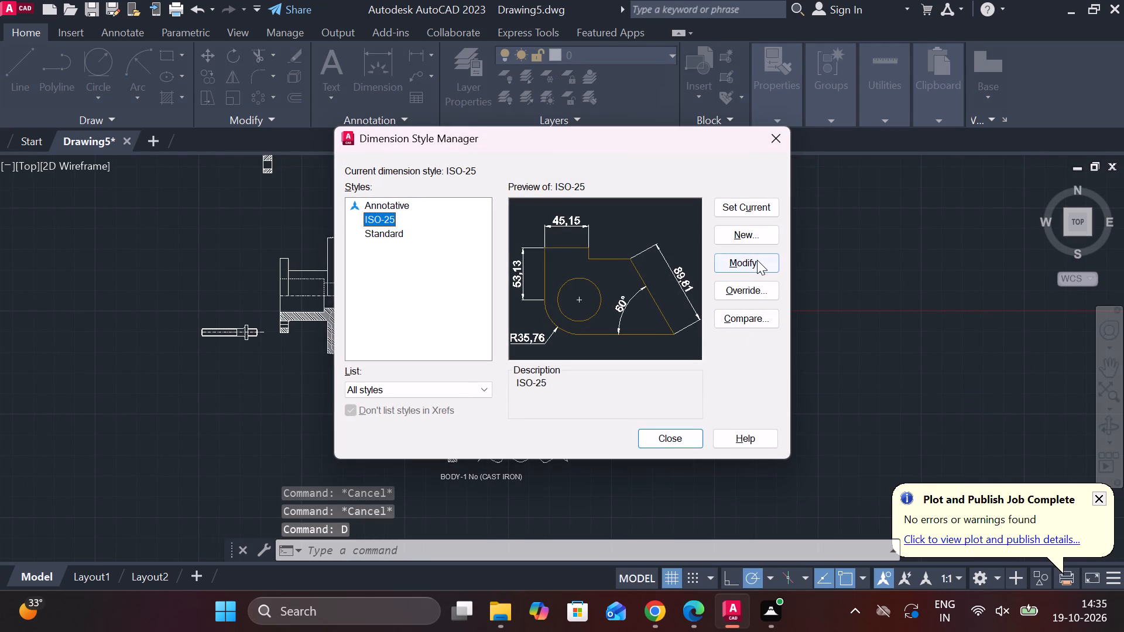
left_click(757, 260)
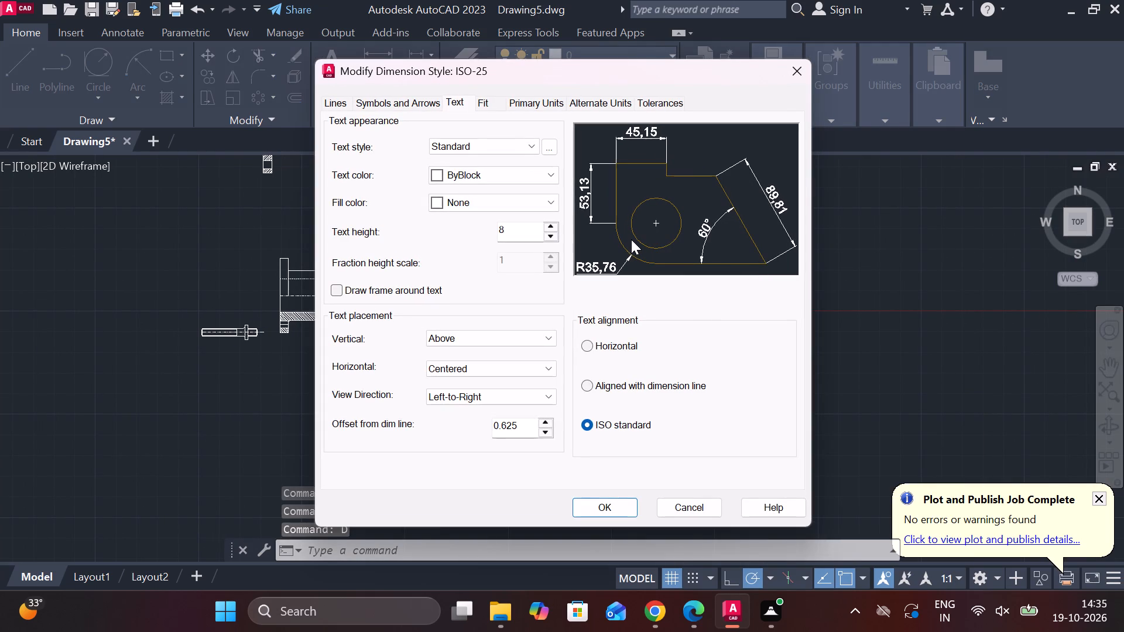
left_click(382, 102)
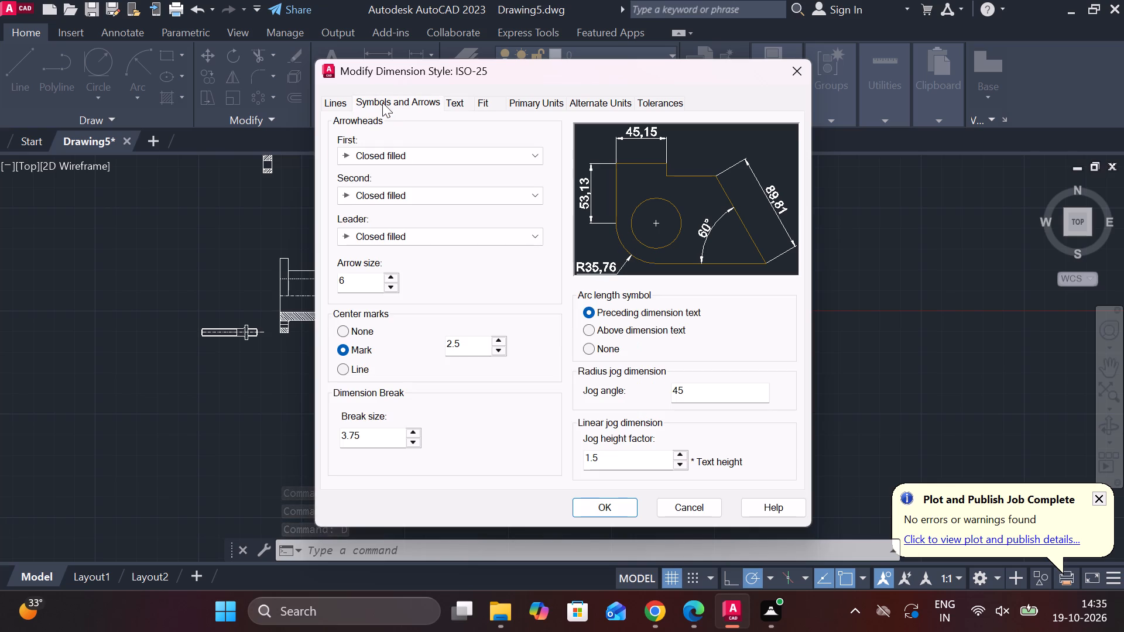
left_click(368, 286)
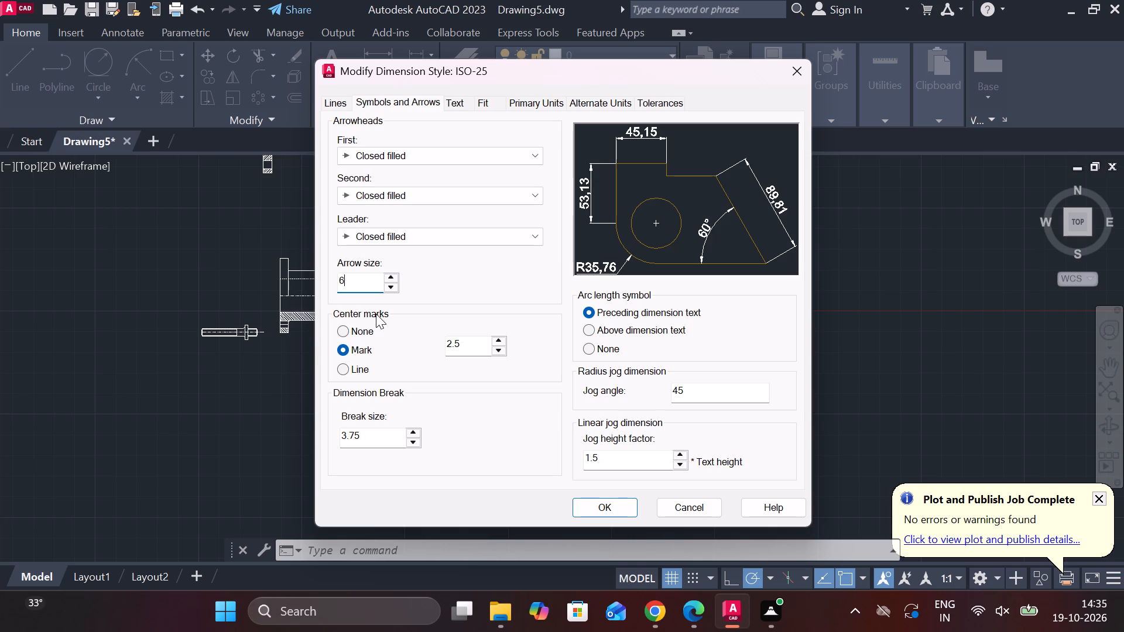
key("BackSpace")
key("7")
Set the text height of the ISO-25 dimension style to 9 and apply the style changes.
left_click(448, 93)
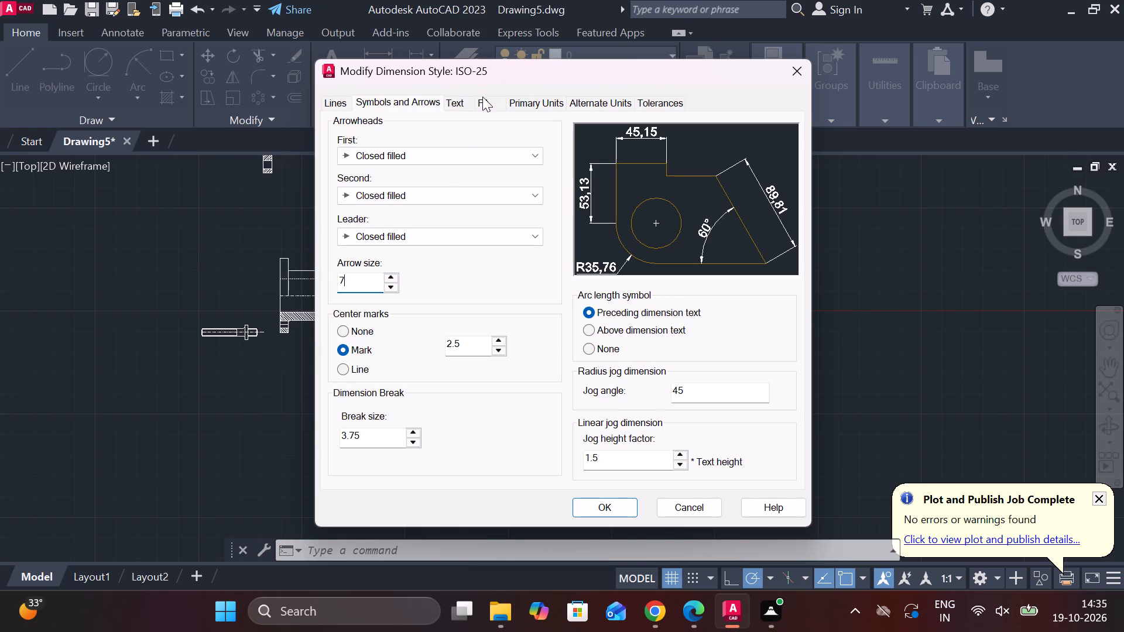
left_click(482, 102)
left_click(464, 105)
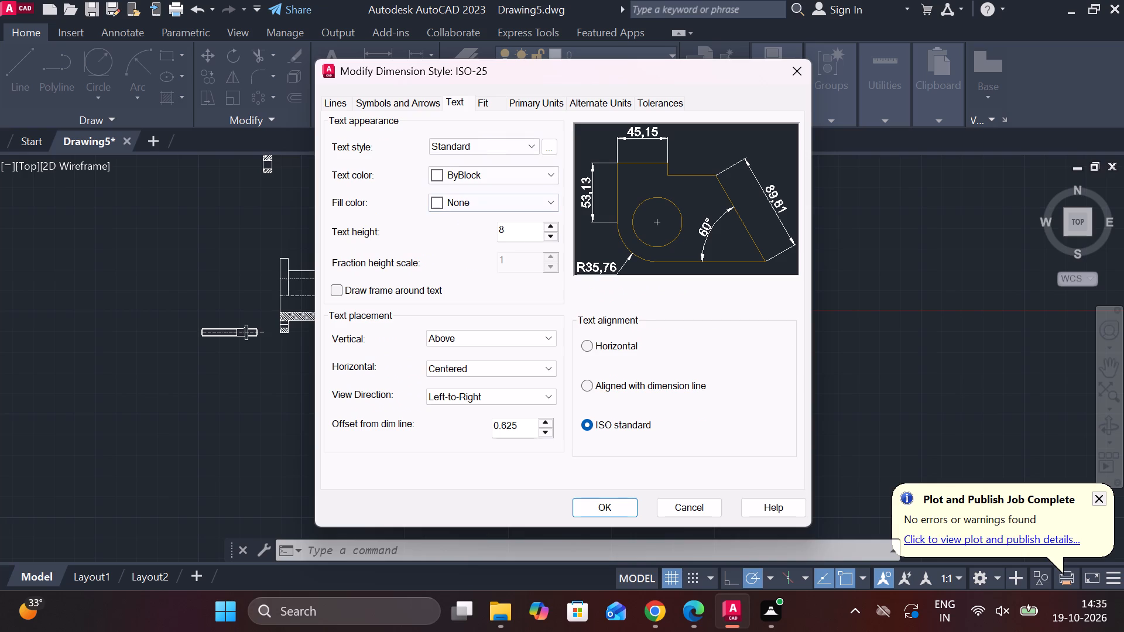
left_click(515, 238)
left_click_drag(515, 238, 465, 241)
key("9")
key("Return")
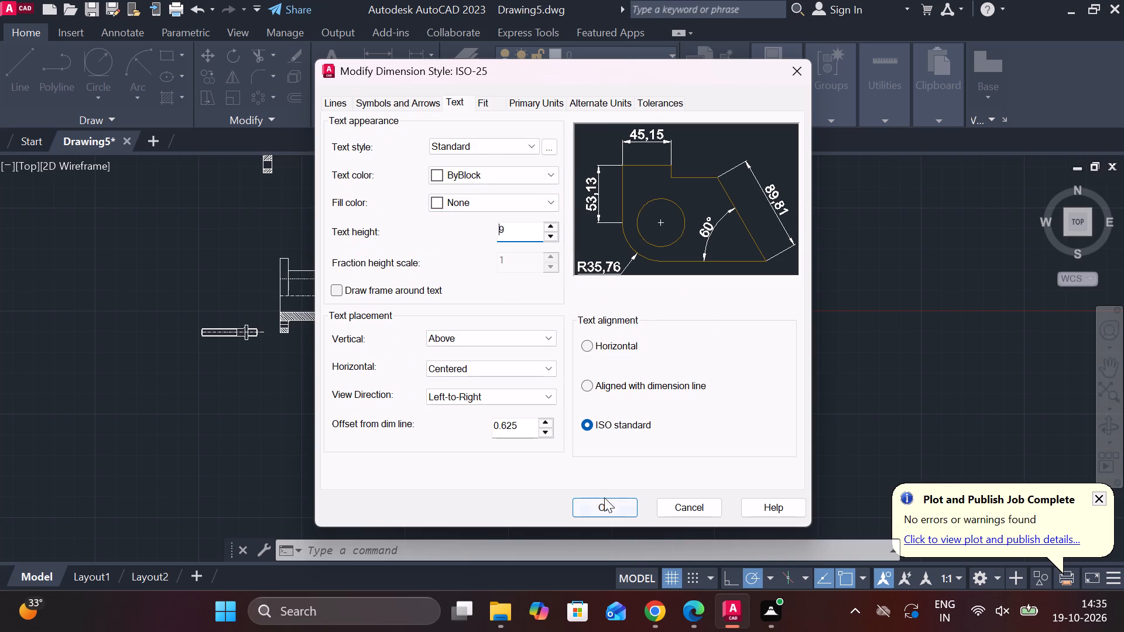
left_click(604, 497)
left_click(766, 205)
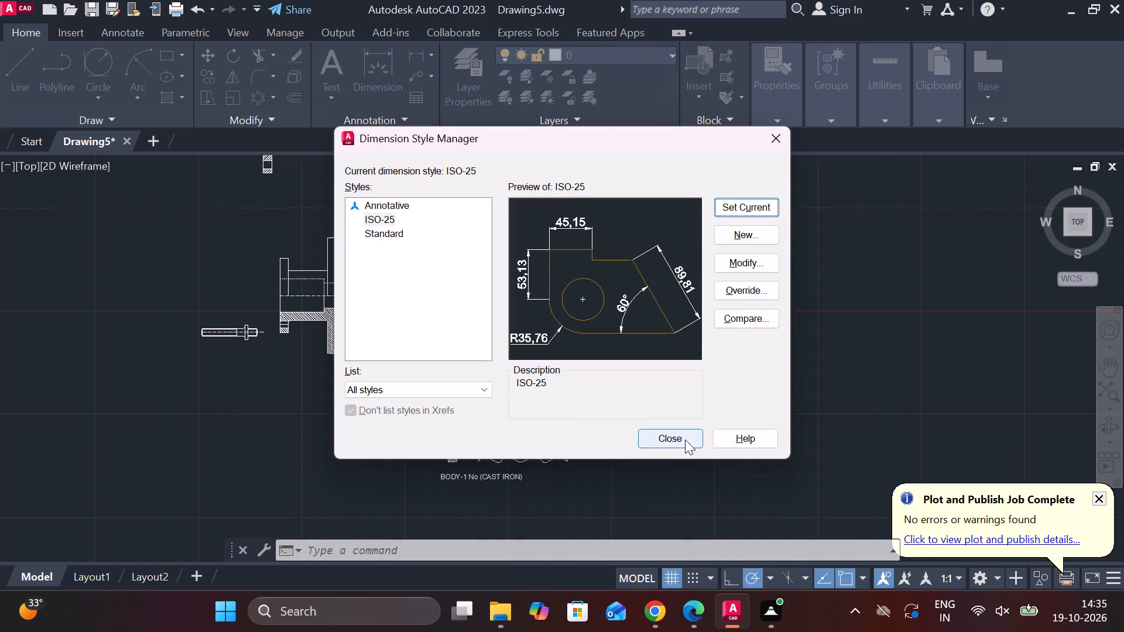
left_click(685, 439)
Begin a line outline below the stud title, running 80 down, 12 to the right and 6 up.
scroll(581, 359, "up", 1)
middle_click(590, 372)
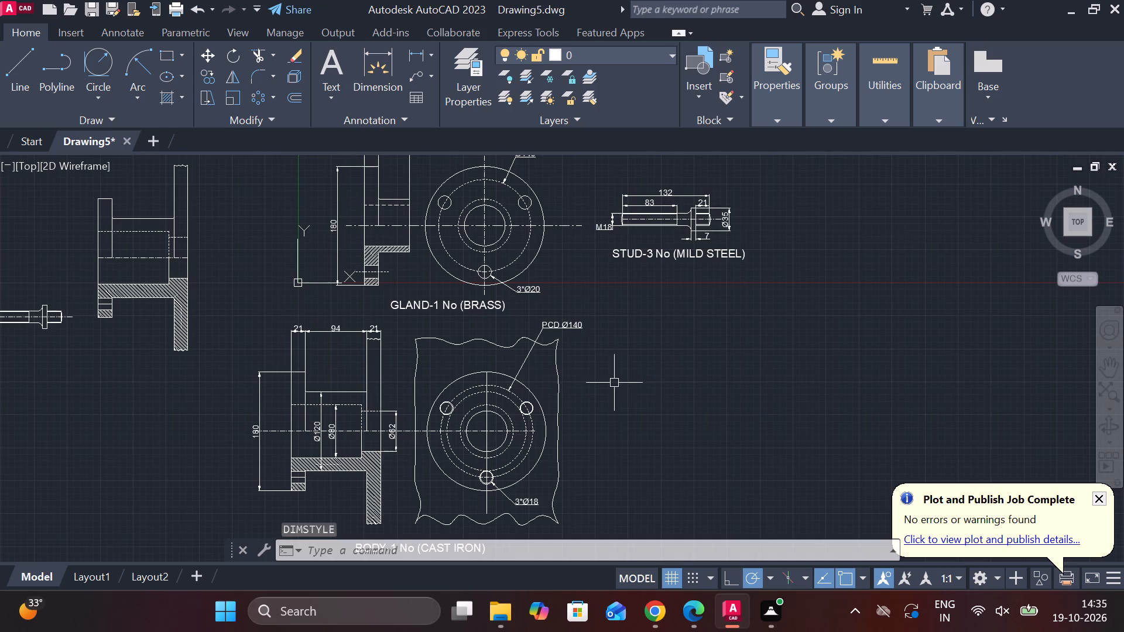
middle_click_drag(649, 397, 595, 366)
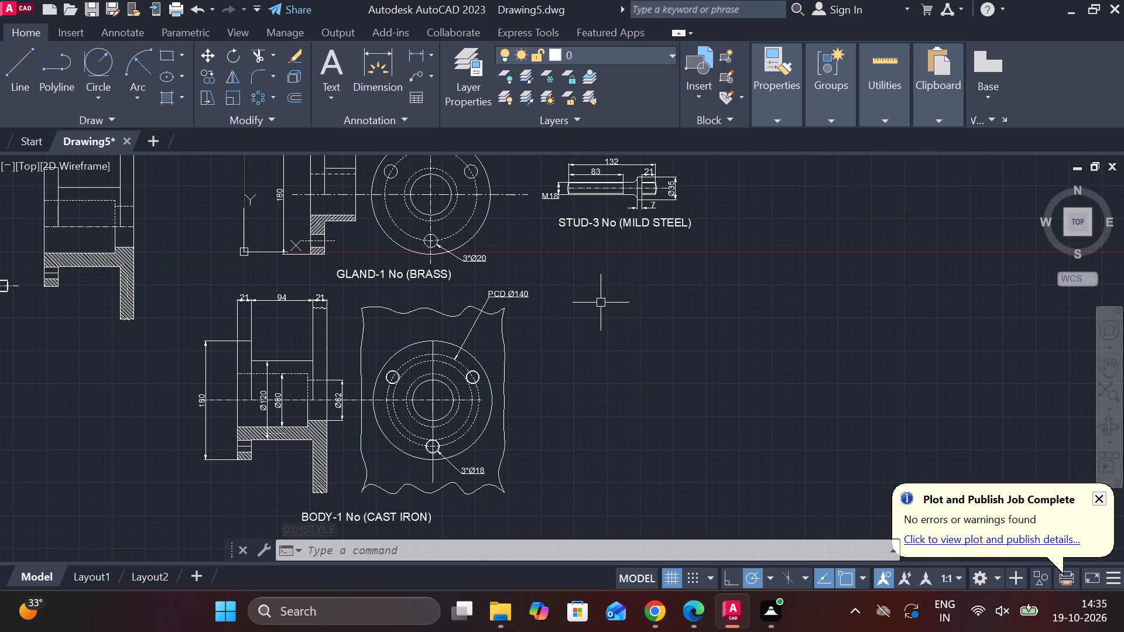
middle_click_drag(607, 303, 548, 303)
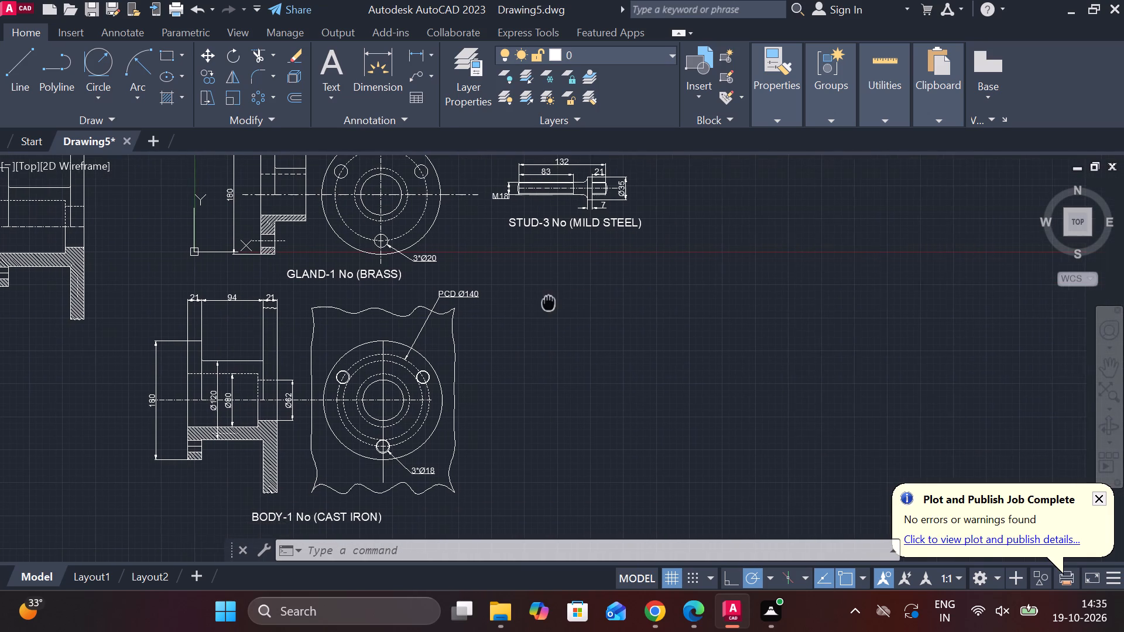
middle_click_drag(548, 303, 540, 312)
scroll(538, 293, "up", 1)
key("Escape")
key("l")
key("Return")
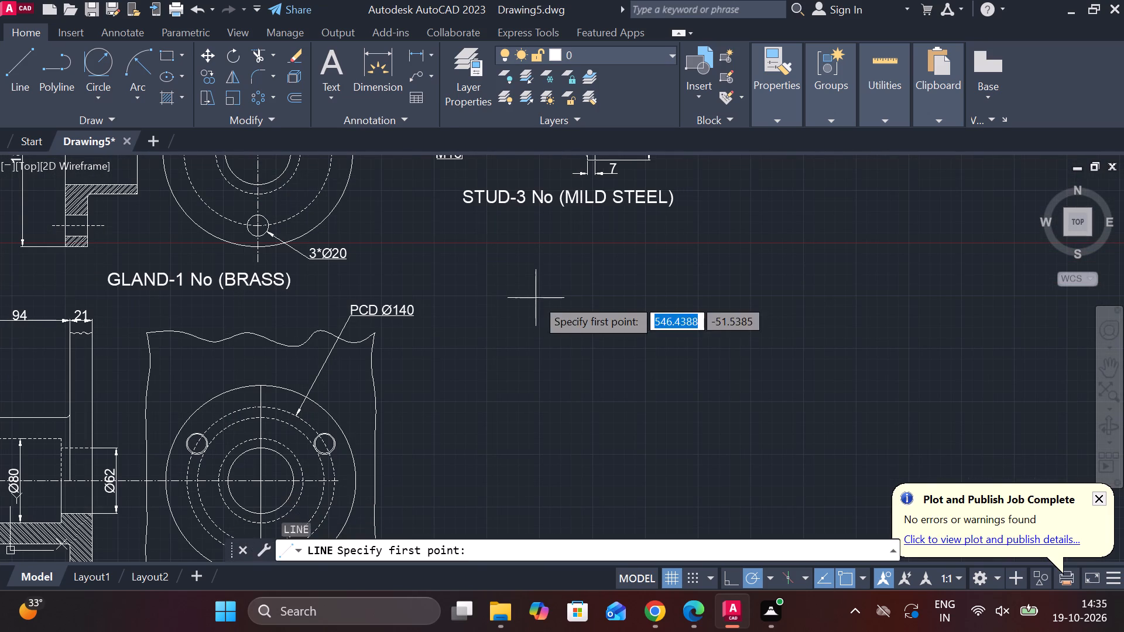
left_click(508, 291)
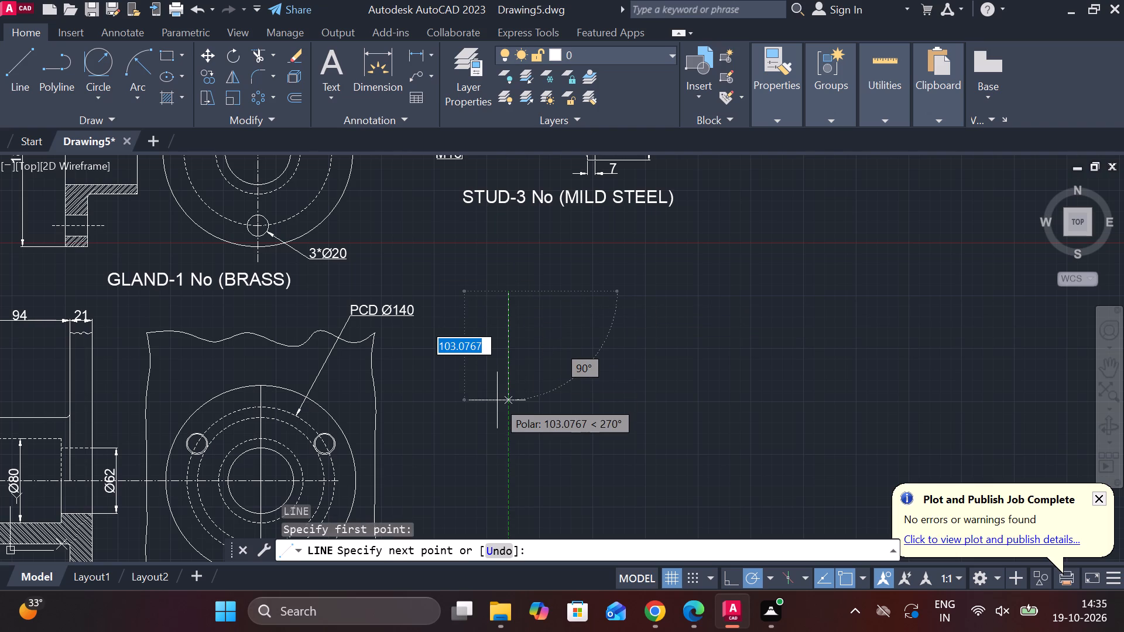
type("80")
key("Return")
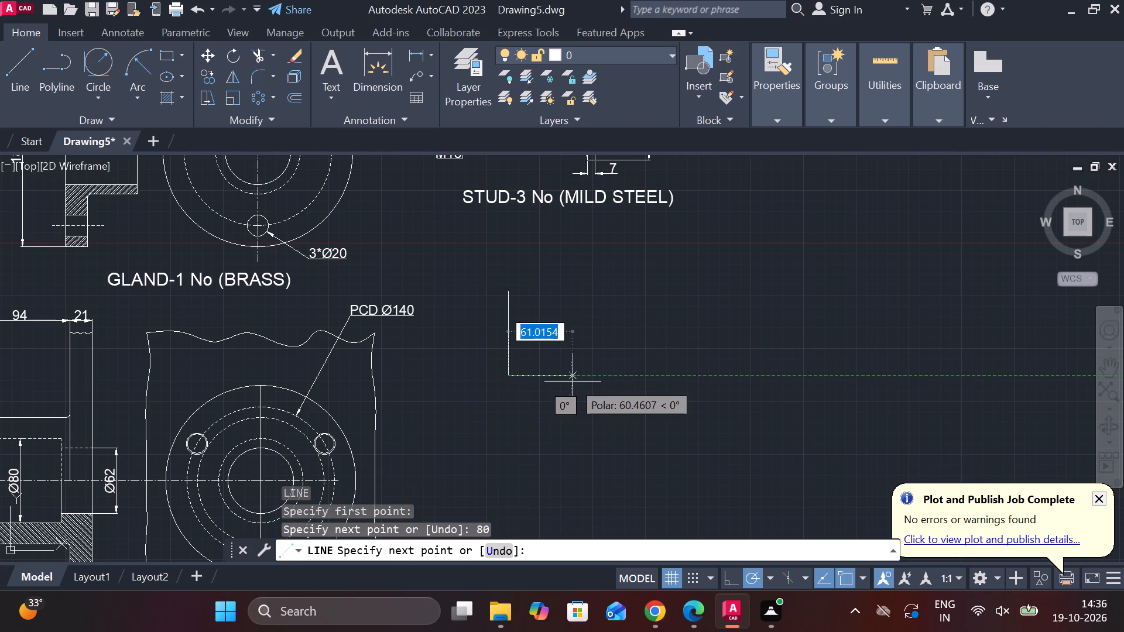
type("12")
key("space")
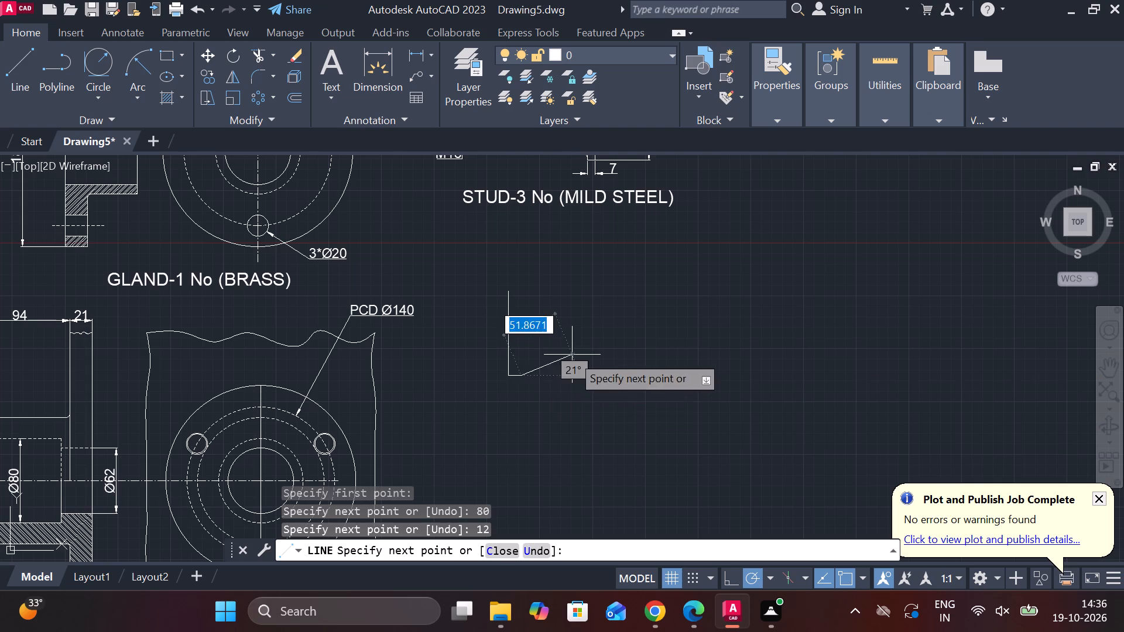
key("5")
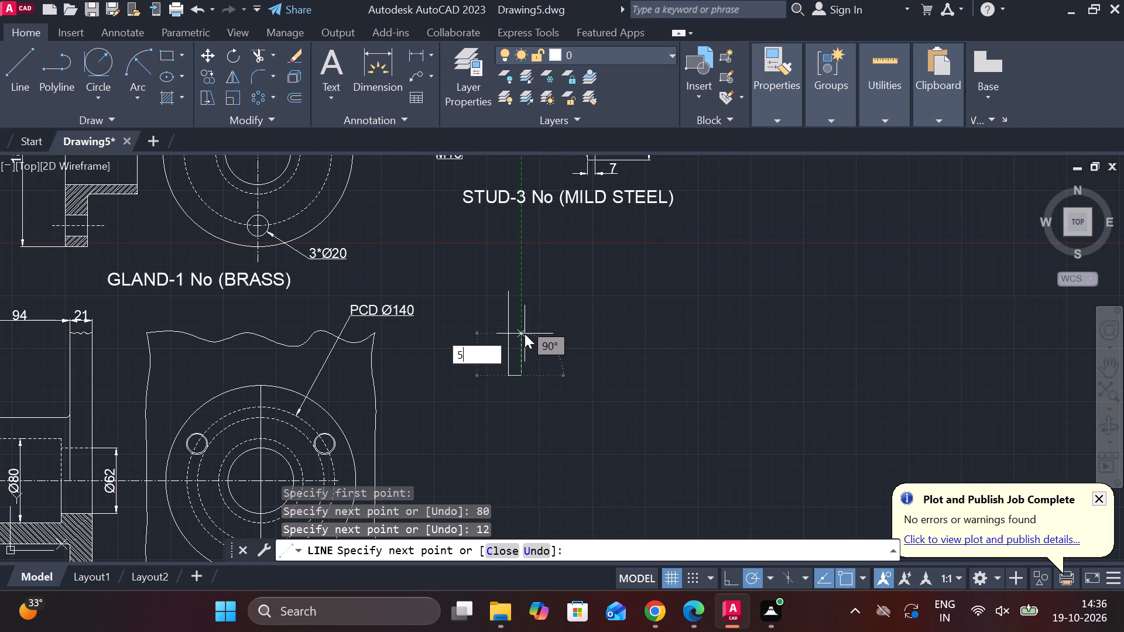
key("BackSpace")
key("6")
key("Return")
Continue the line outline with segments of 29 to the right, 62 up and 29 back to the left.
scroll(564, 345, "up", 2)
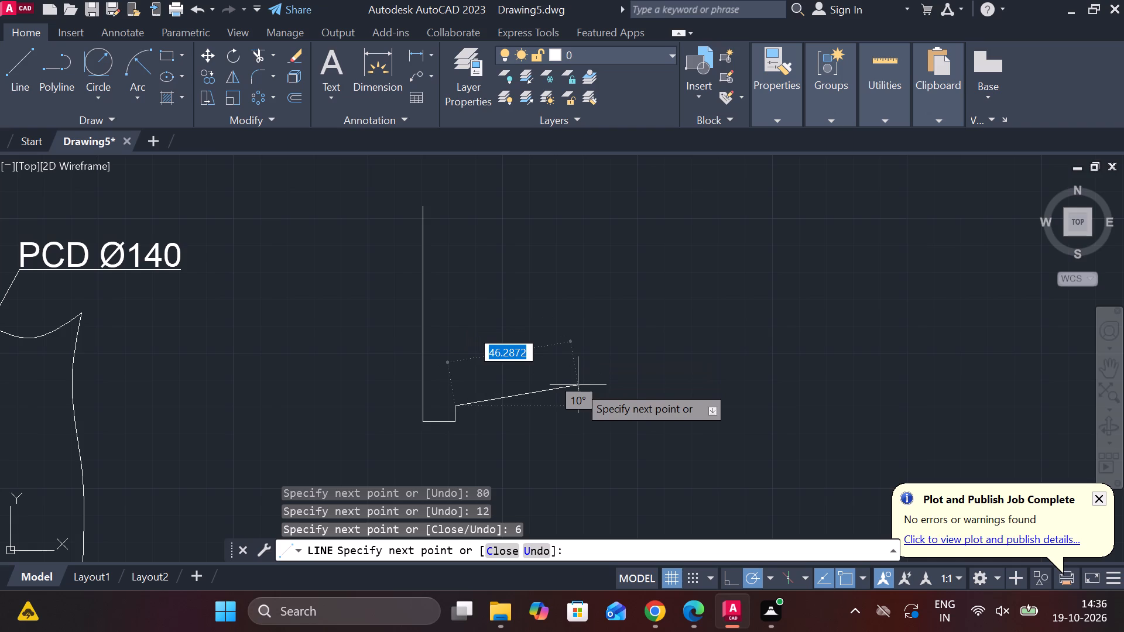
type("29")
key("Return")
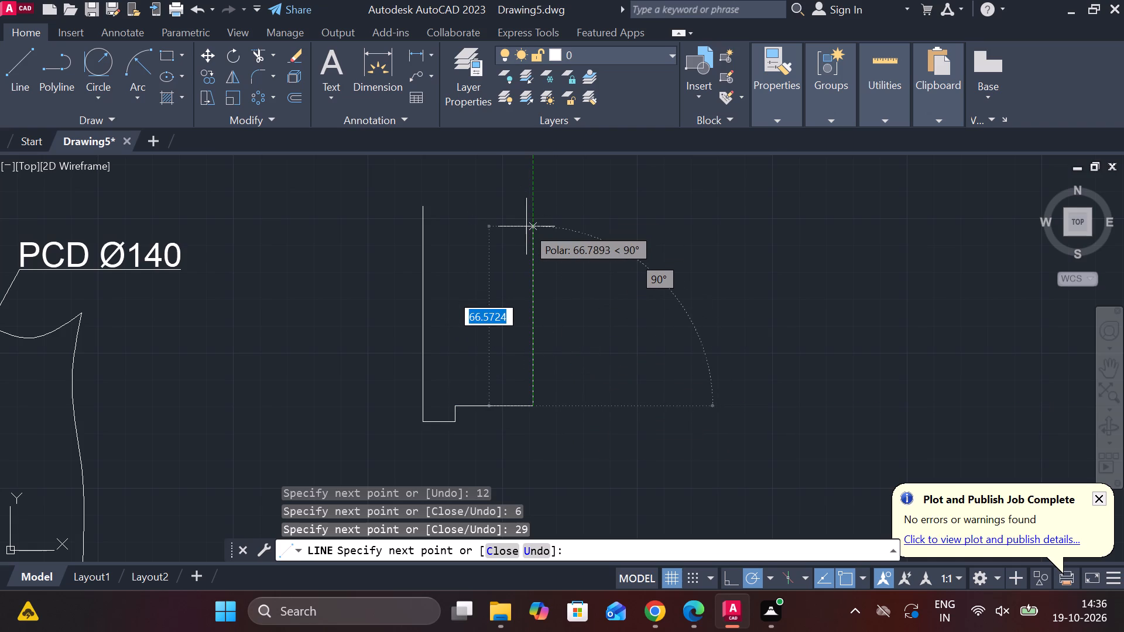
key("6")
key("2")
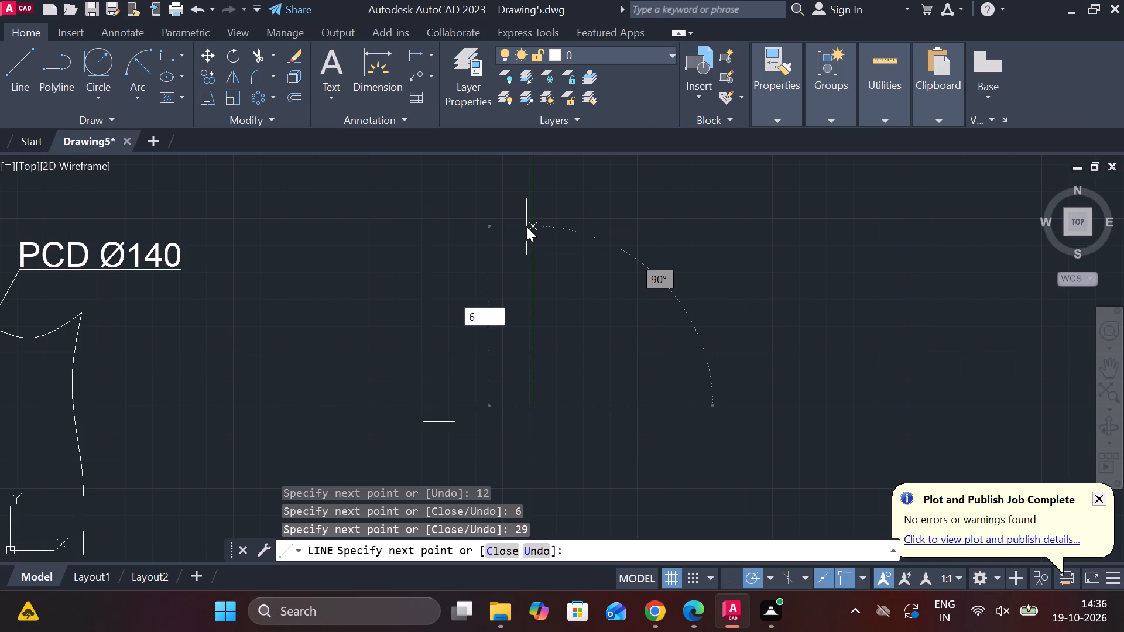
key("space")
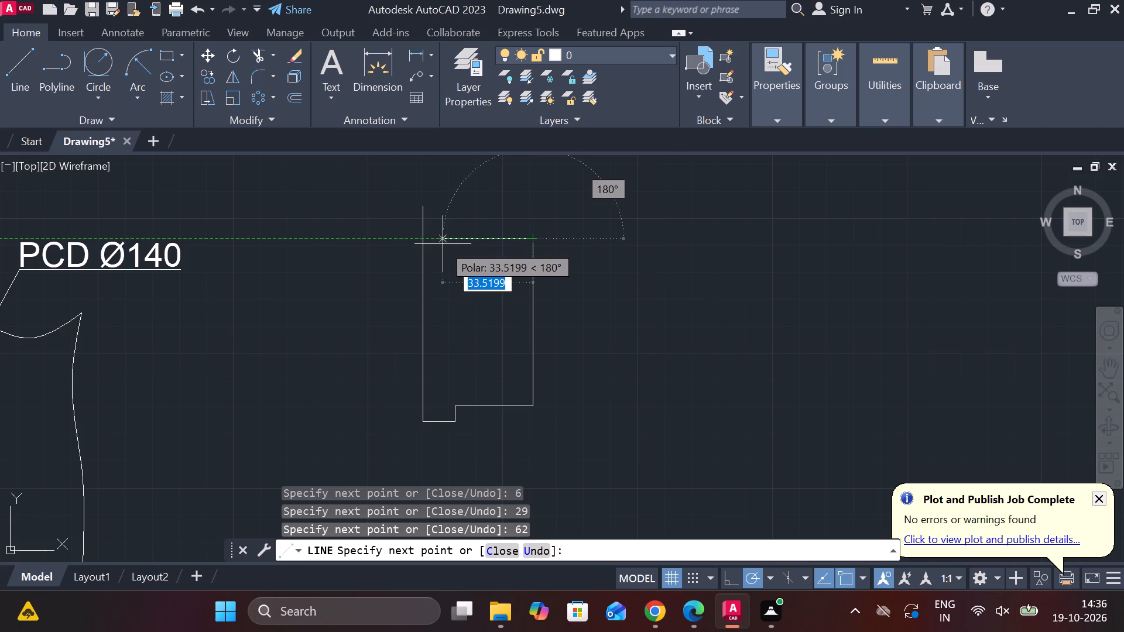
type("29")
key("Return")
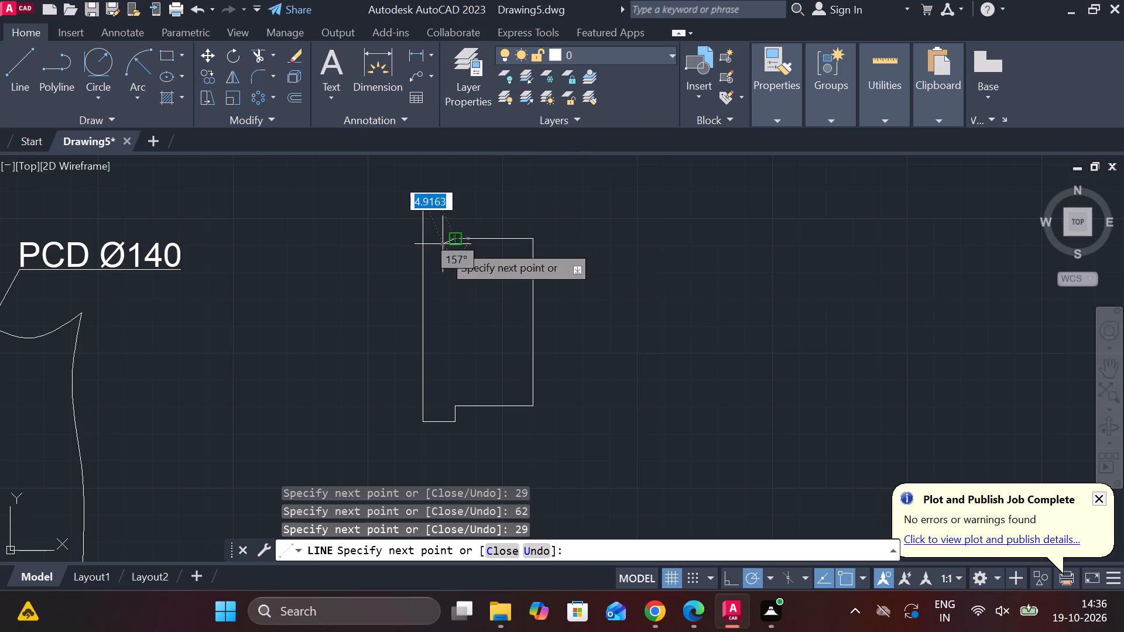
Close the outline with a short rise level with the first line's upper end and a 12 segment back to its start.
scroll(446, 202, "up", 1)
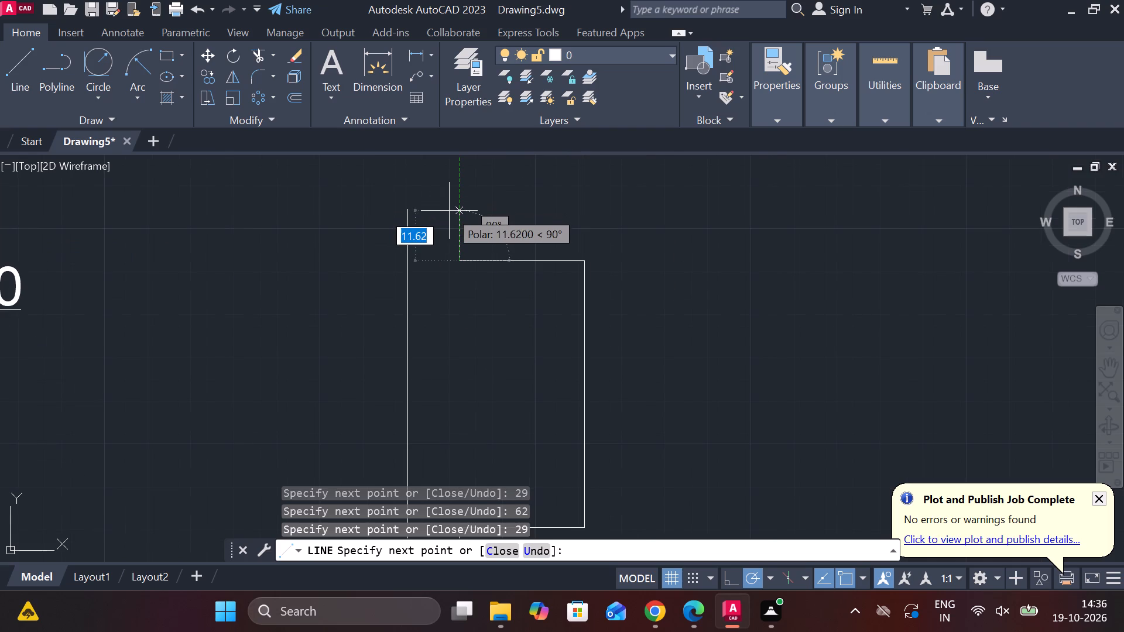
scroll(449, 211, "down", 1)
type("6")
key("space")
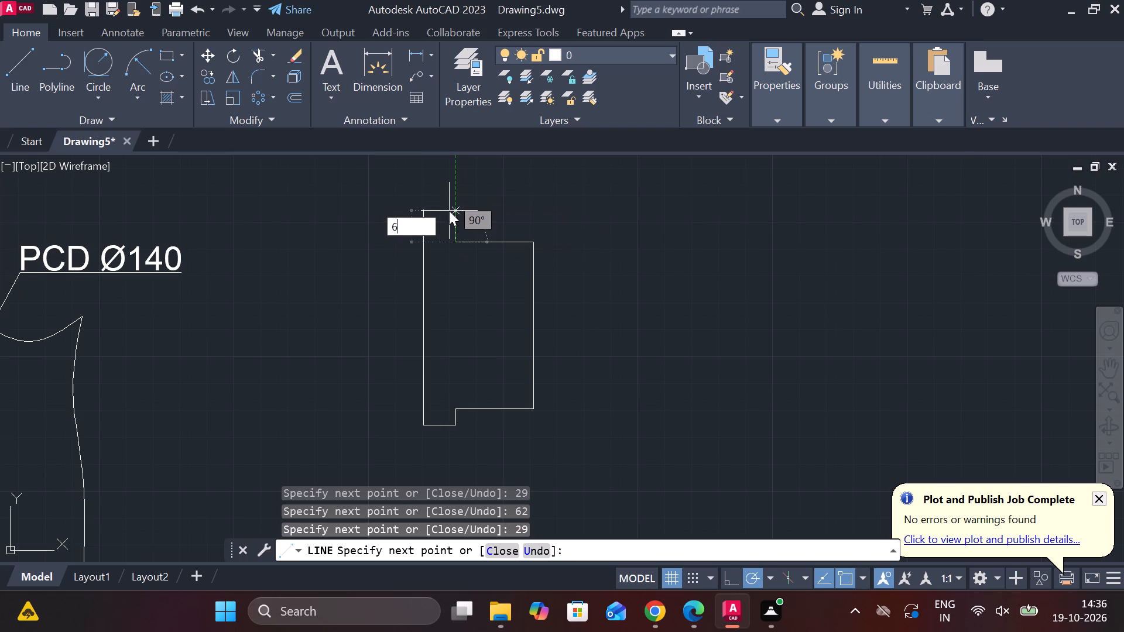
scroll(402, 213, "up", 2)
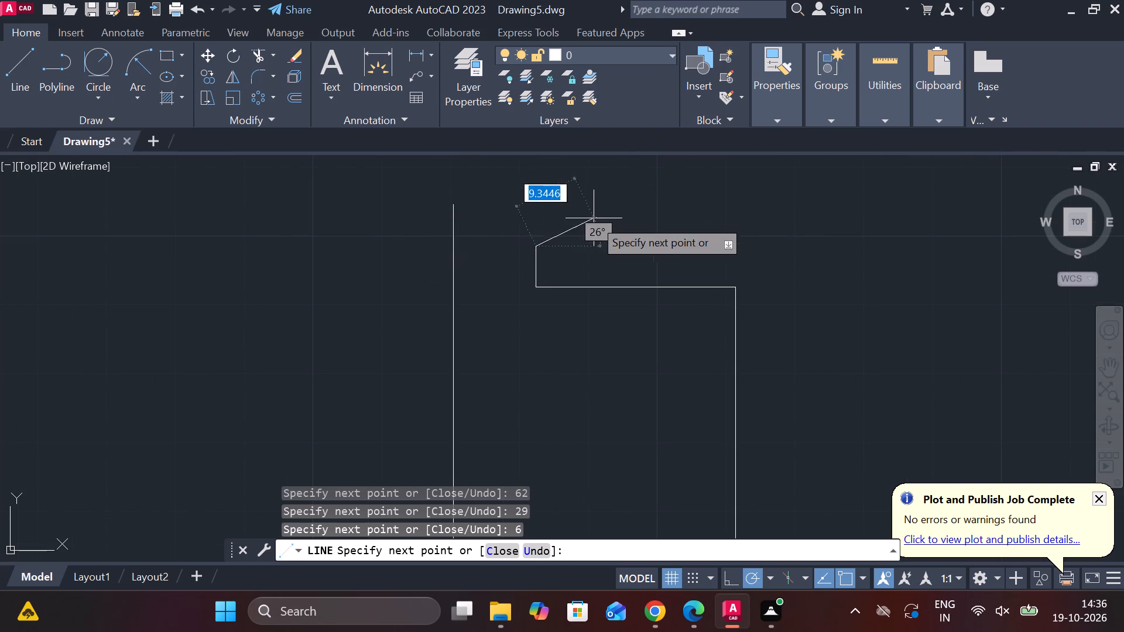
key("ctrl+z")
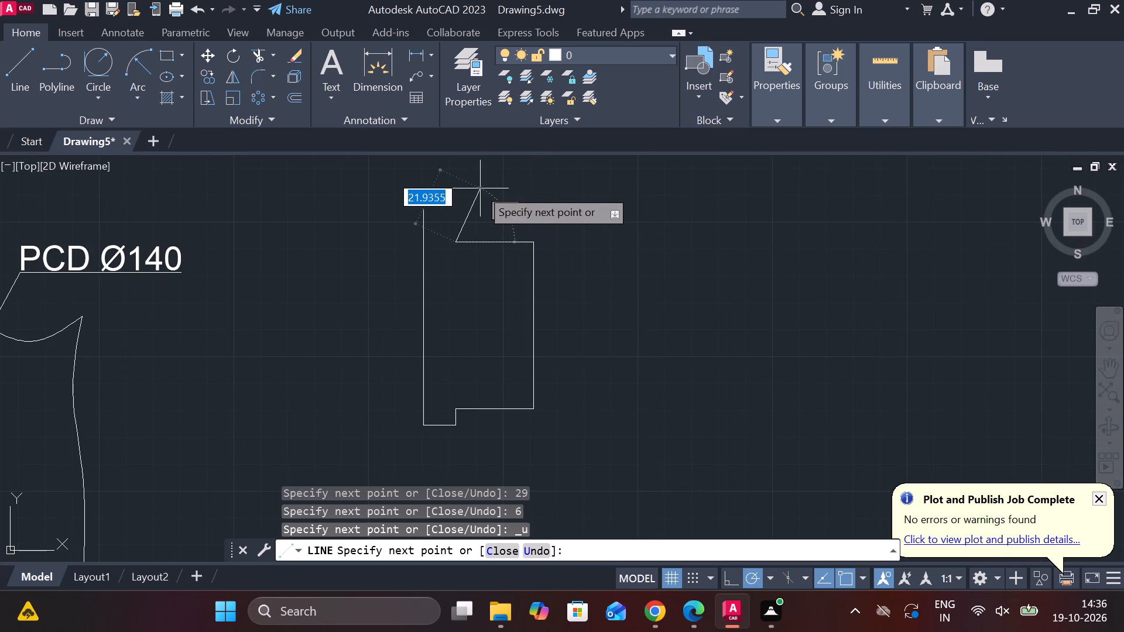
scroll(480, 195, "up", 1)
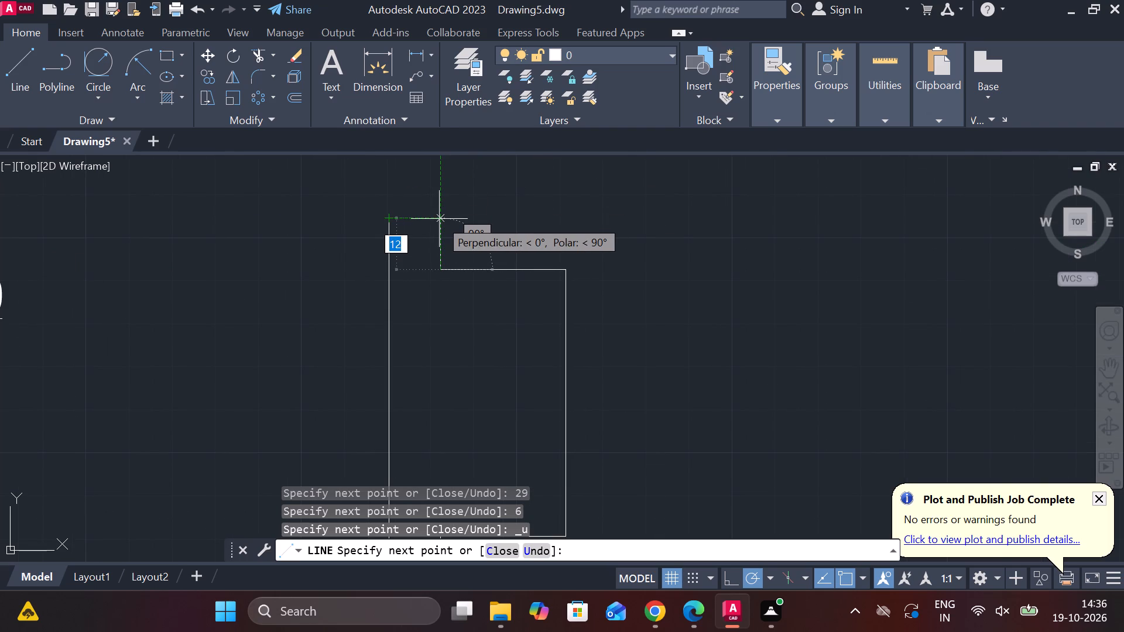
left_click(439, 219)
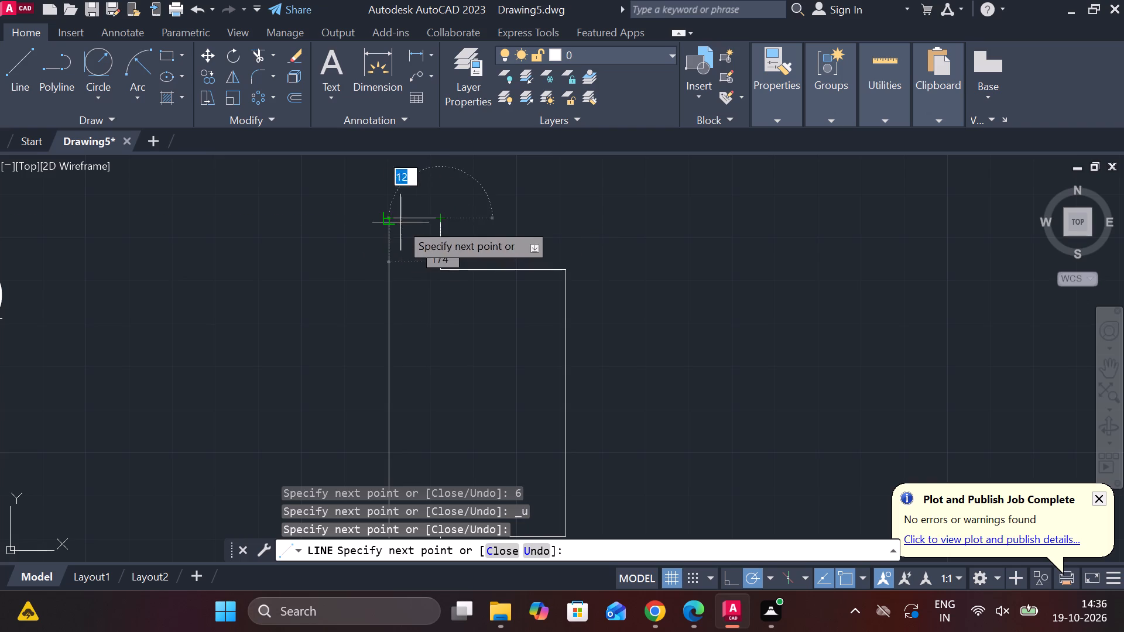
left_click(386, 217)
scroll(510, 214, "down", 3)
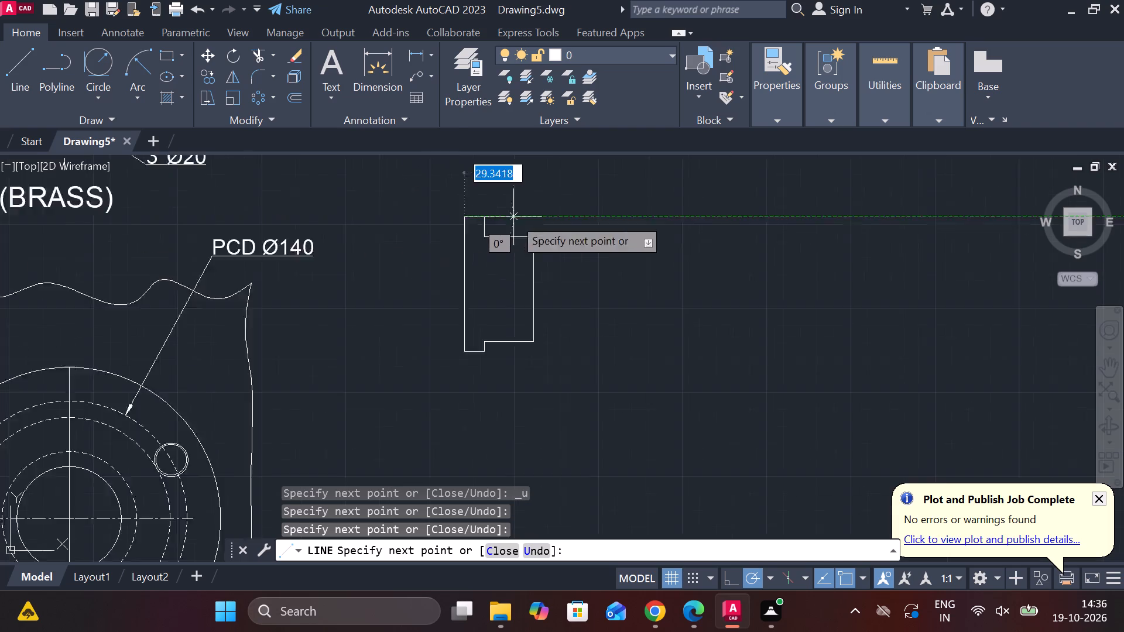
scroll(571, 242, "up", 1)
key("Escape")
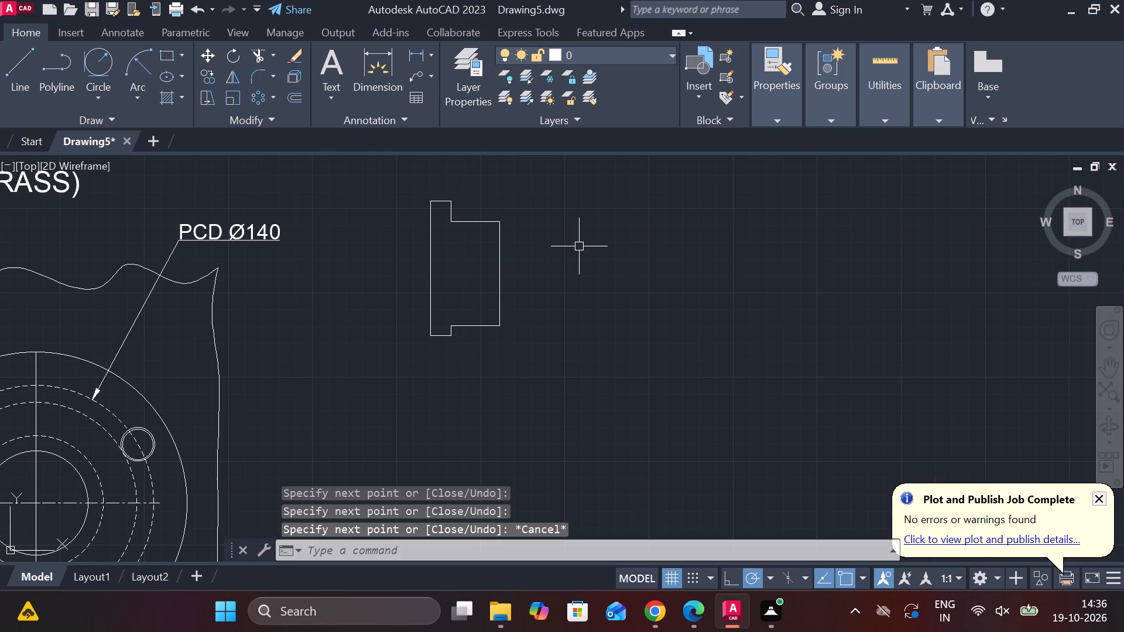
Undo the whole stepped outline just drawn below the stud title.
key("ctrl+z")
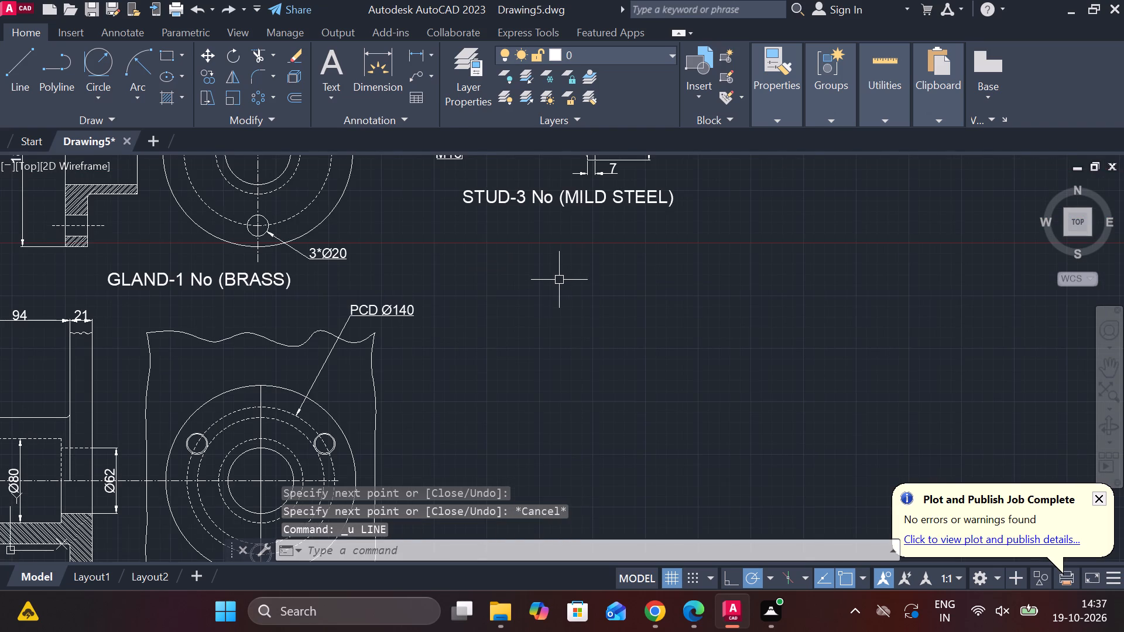
Start a new line outline in the free space below the stud title, running 80 down, 12 to the right and 6 up.
scroll(559, 280, "down", 1)
middle_click_drag(581, 288, 506, 291)
key("l")
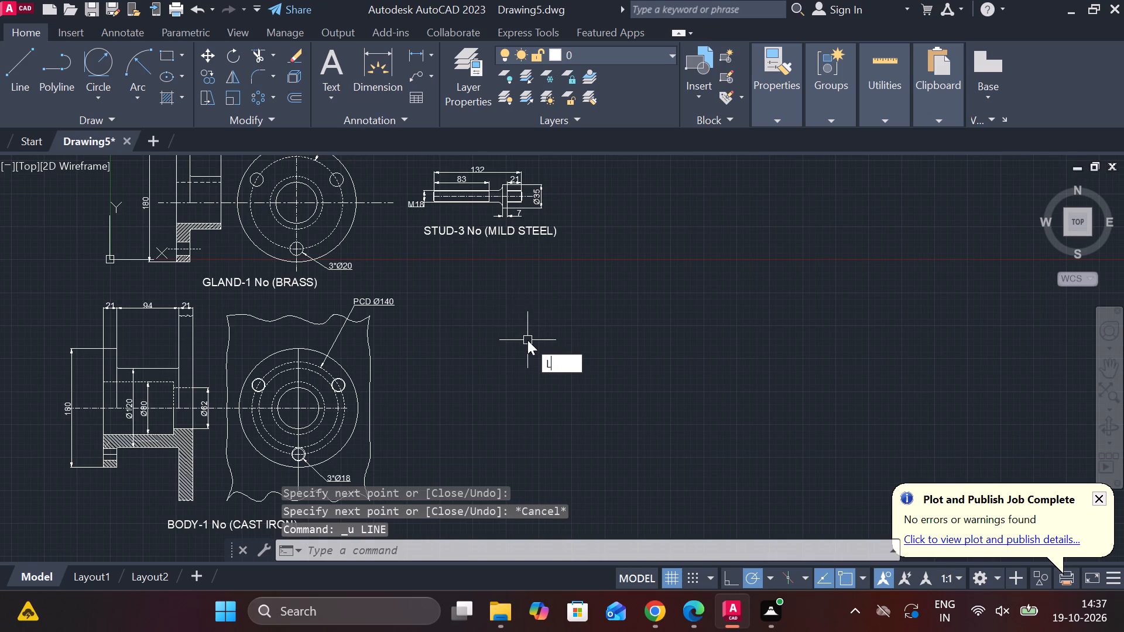
key("Return")
left_click(483, 301)
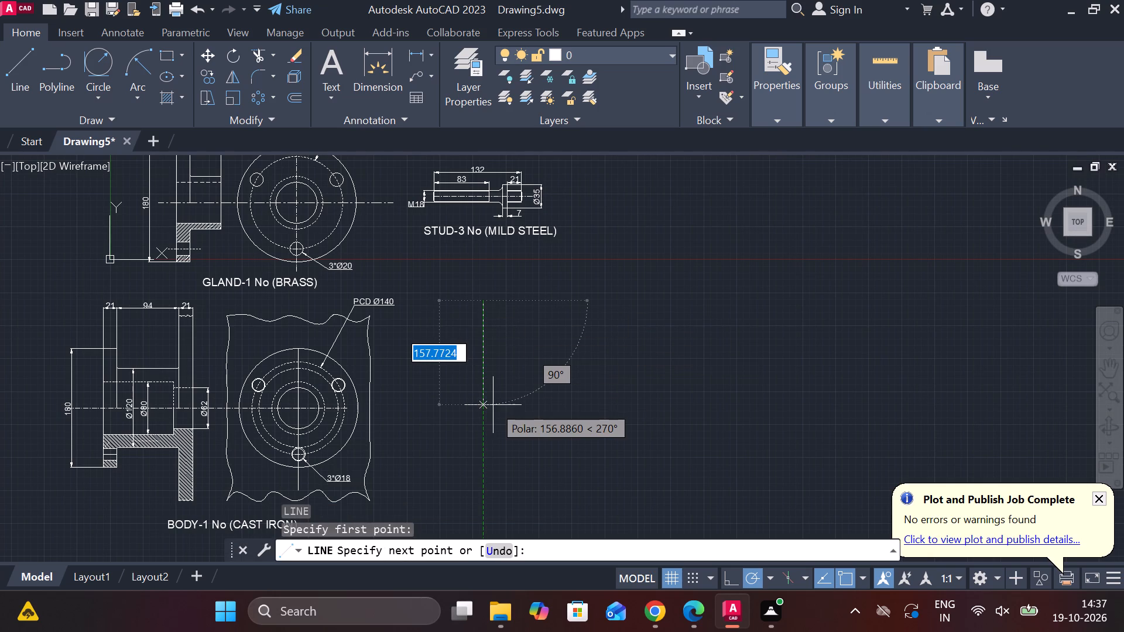
type("80")
key("Return")
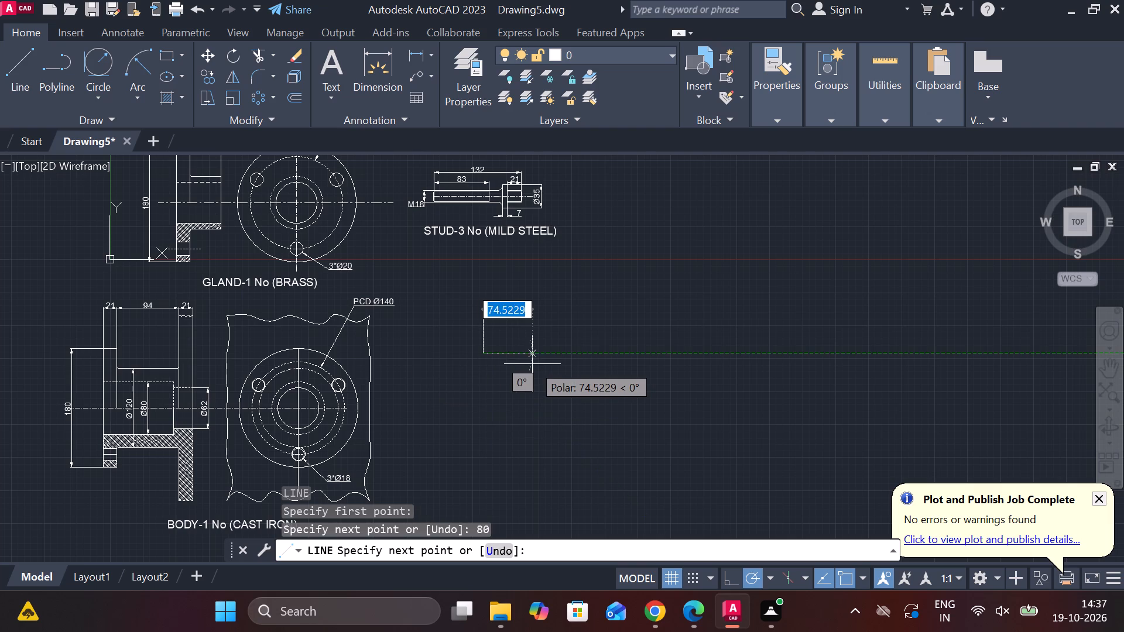
type("12")
key("space")
scroll(532, 364, "up", 2)
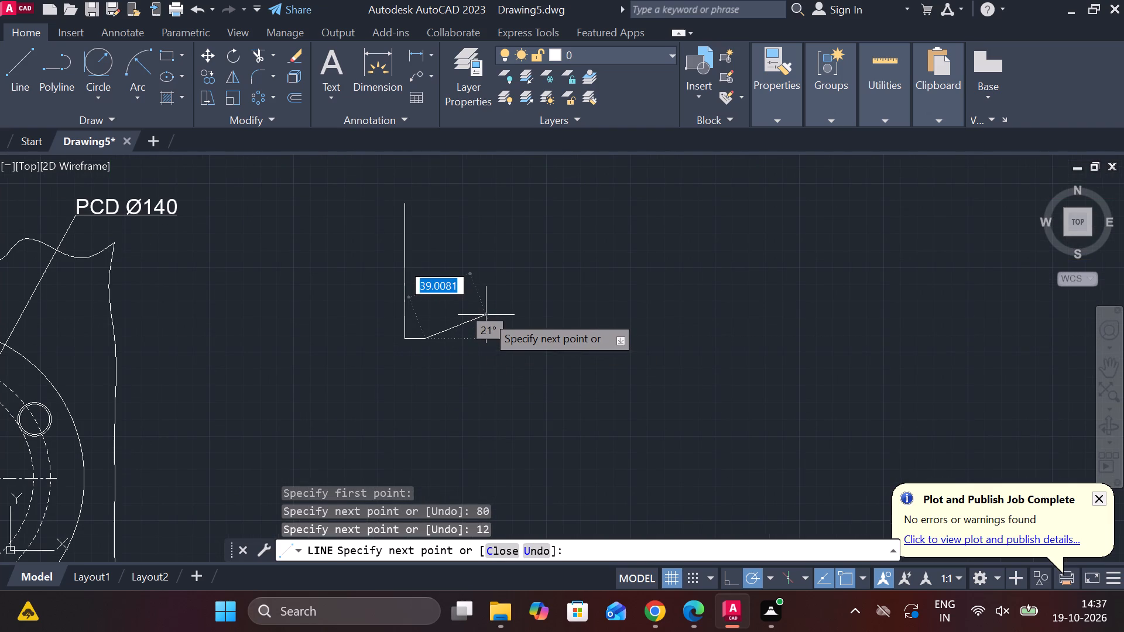
scroll(486, 315, "up", 1)
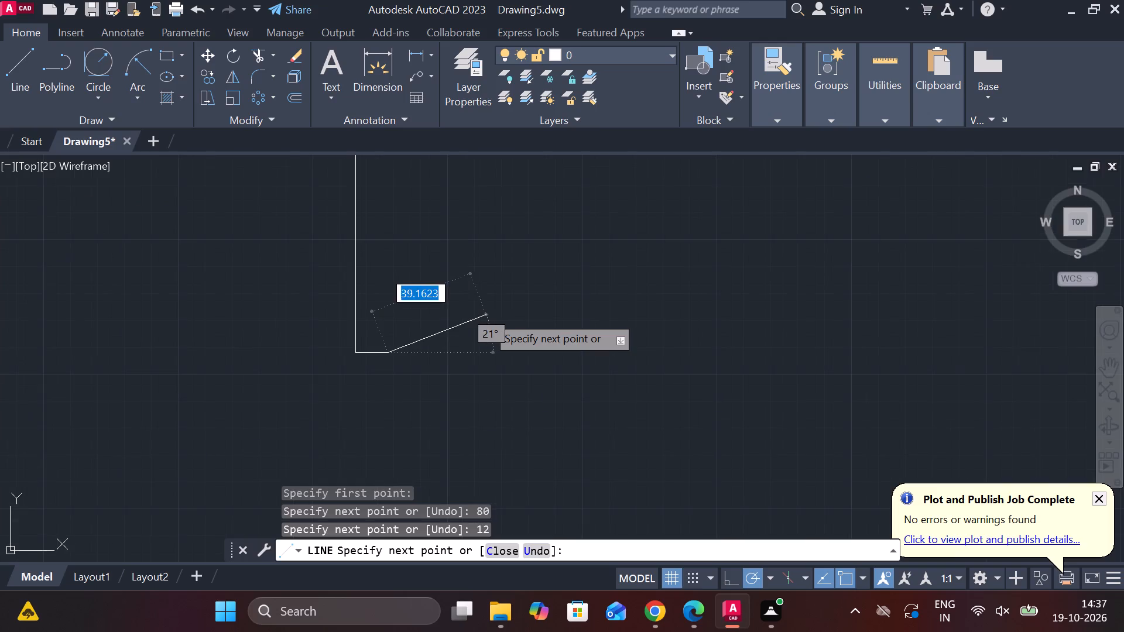
scroll(486, 315, "up", 1)
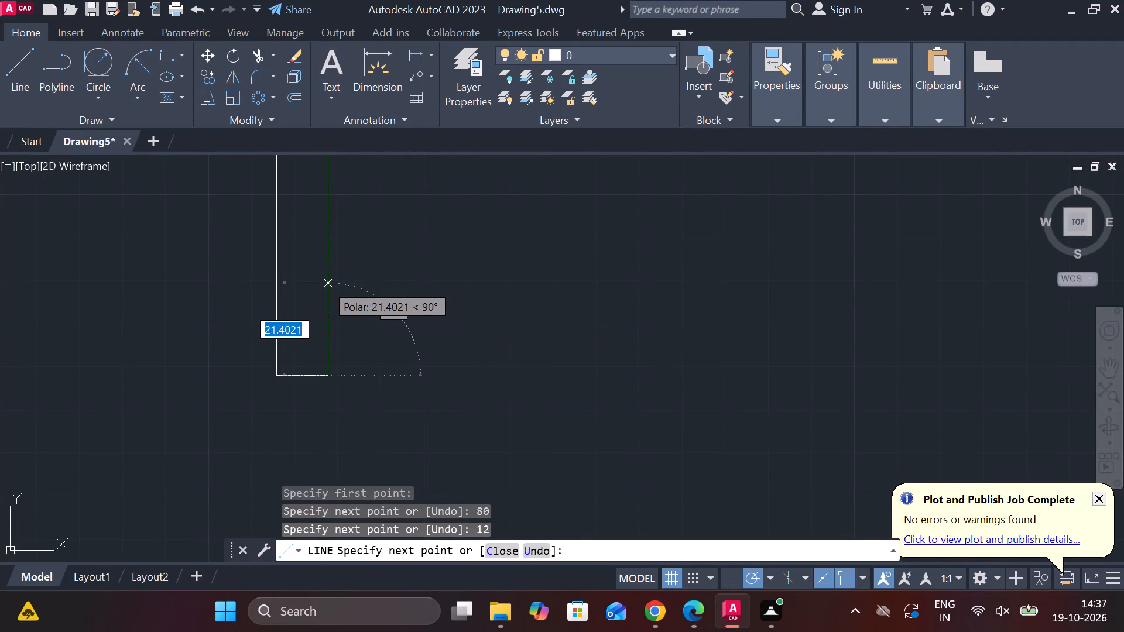
key("6")
key("Return")
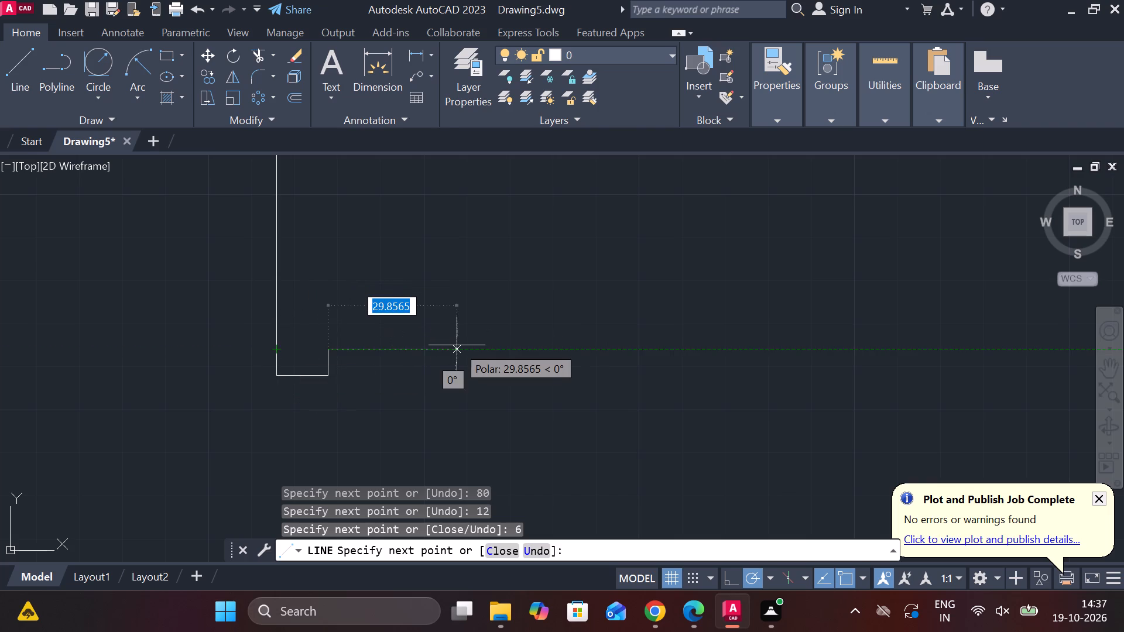
Extend the outline 29 to the right, 62 up and 29 back to the left, leaving the upper step open.
key("2")
key("9")
key("Return")
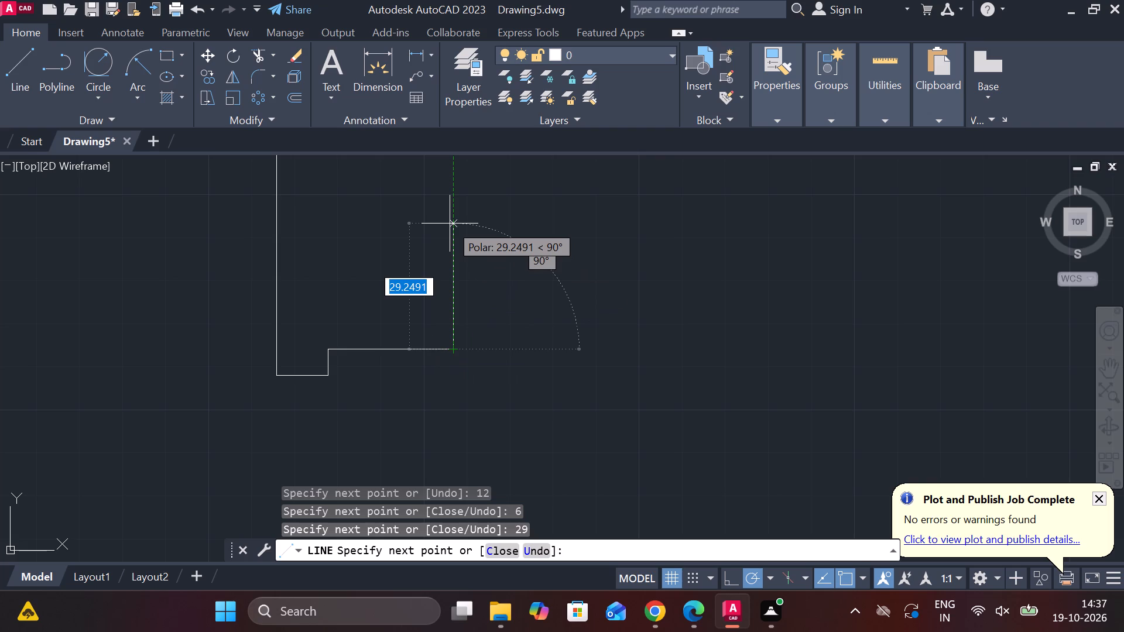
middle_click_drag(457, 241, 452, 293)
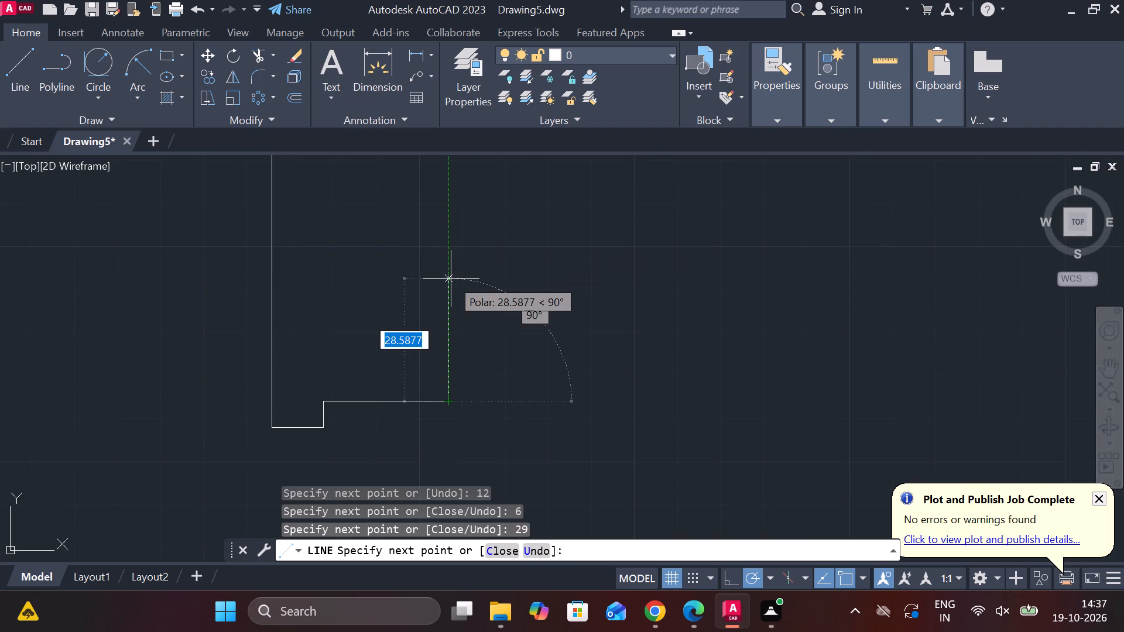
key("6")
key("2")
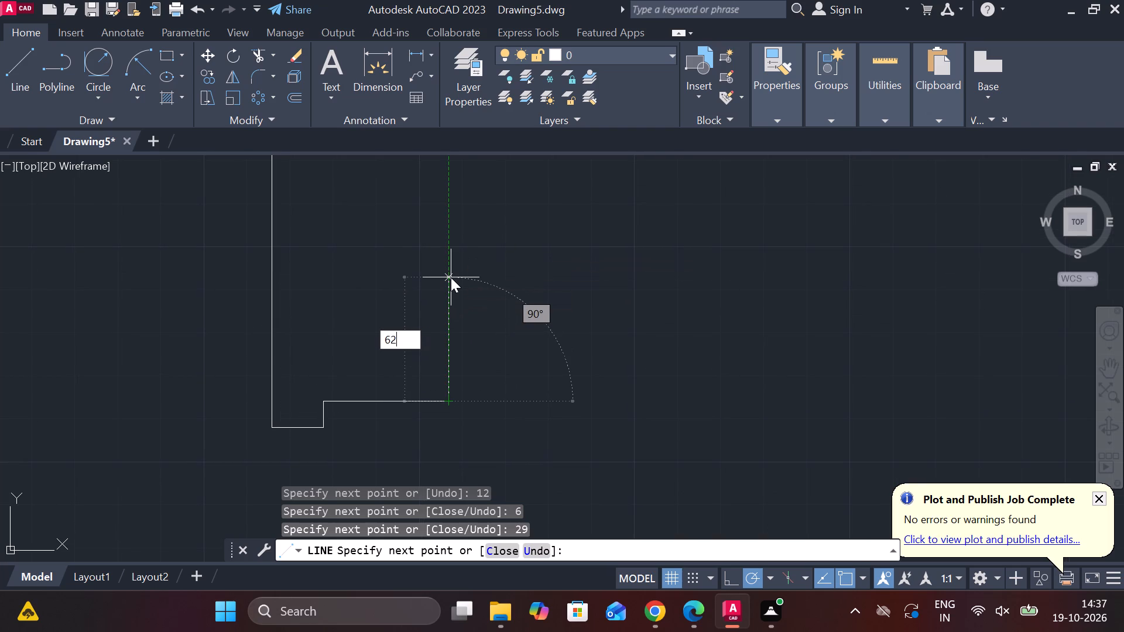
key("space")
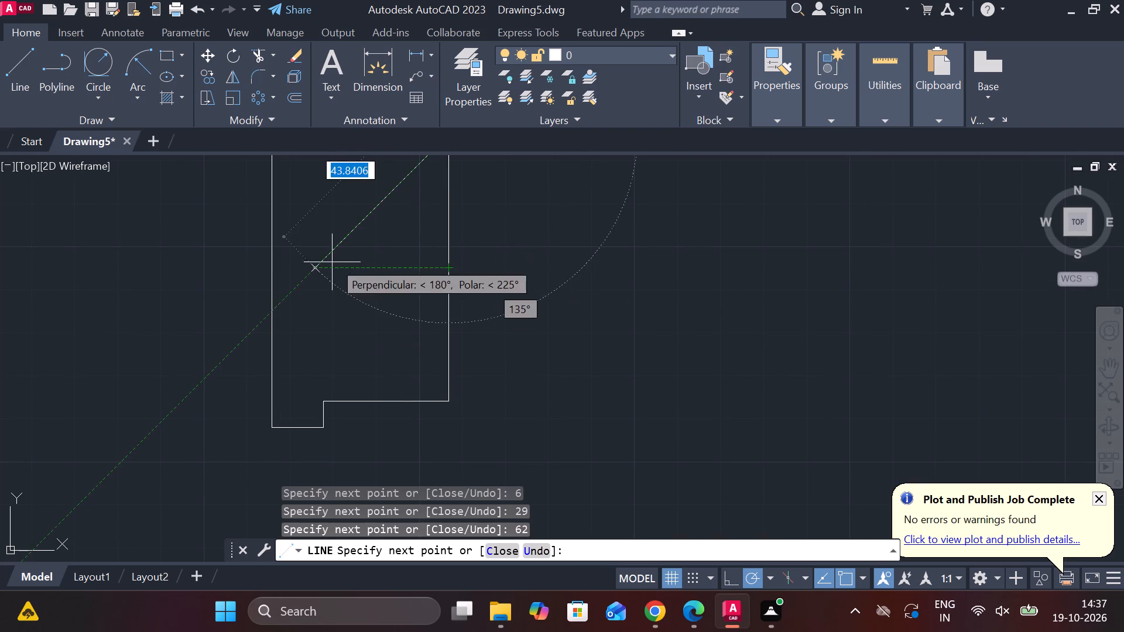
middle_click_drag(368, 400, 371, 478)
middle_click_drag(360, 305, 399, 429)
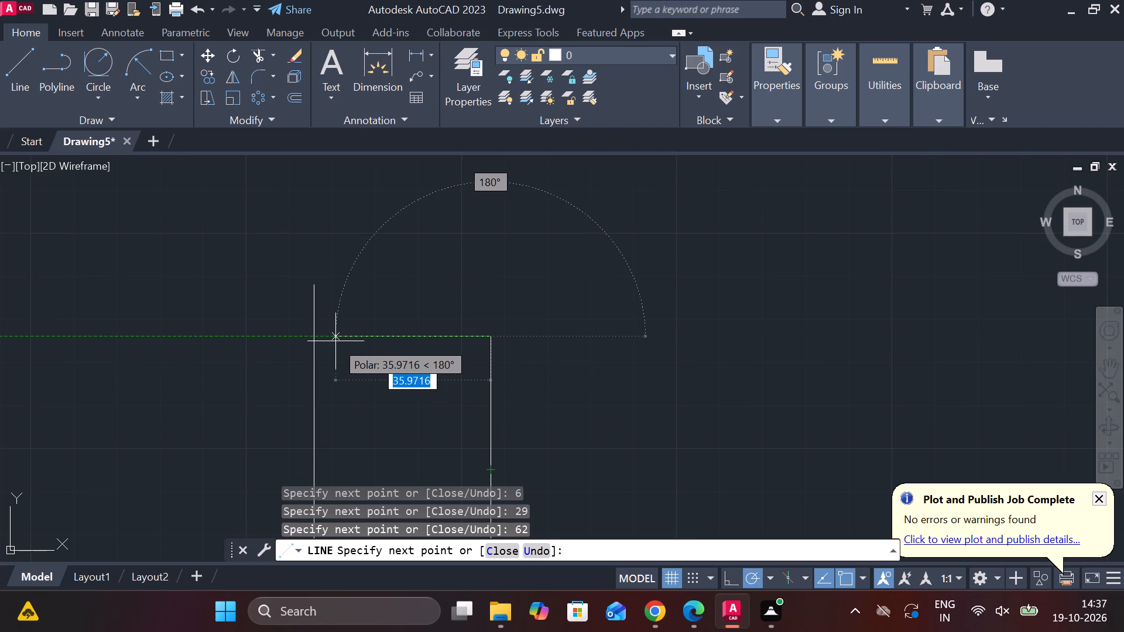
key("2")
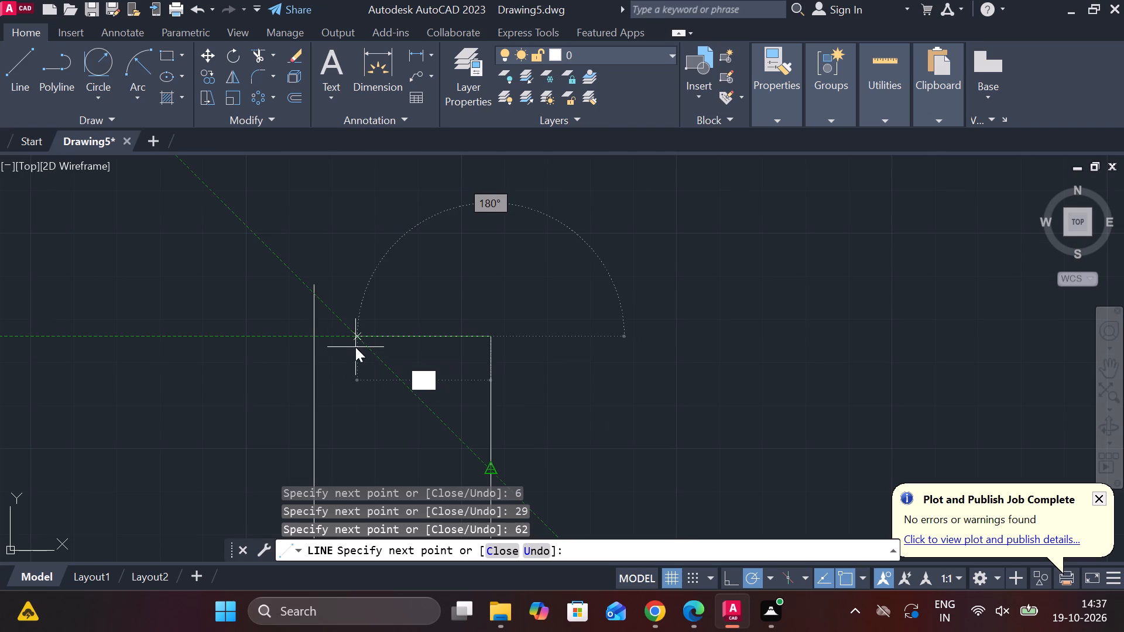
key("9")
key("Return")
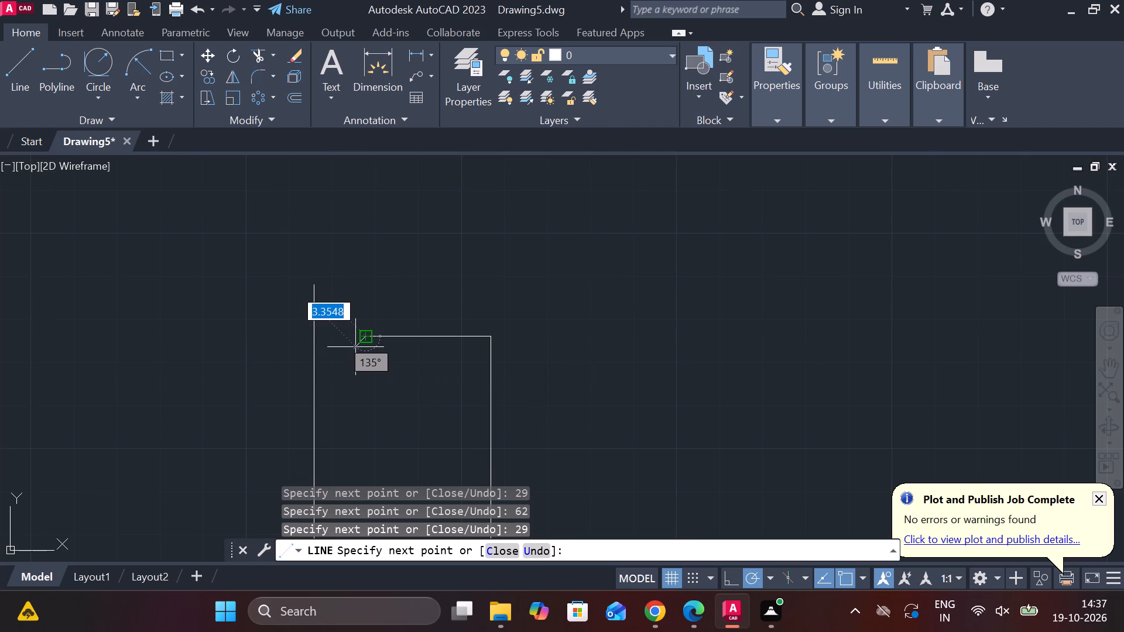
scroll(359, 304, "up", 2)
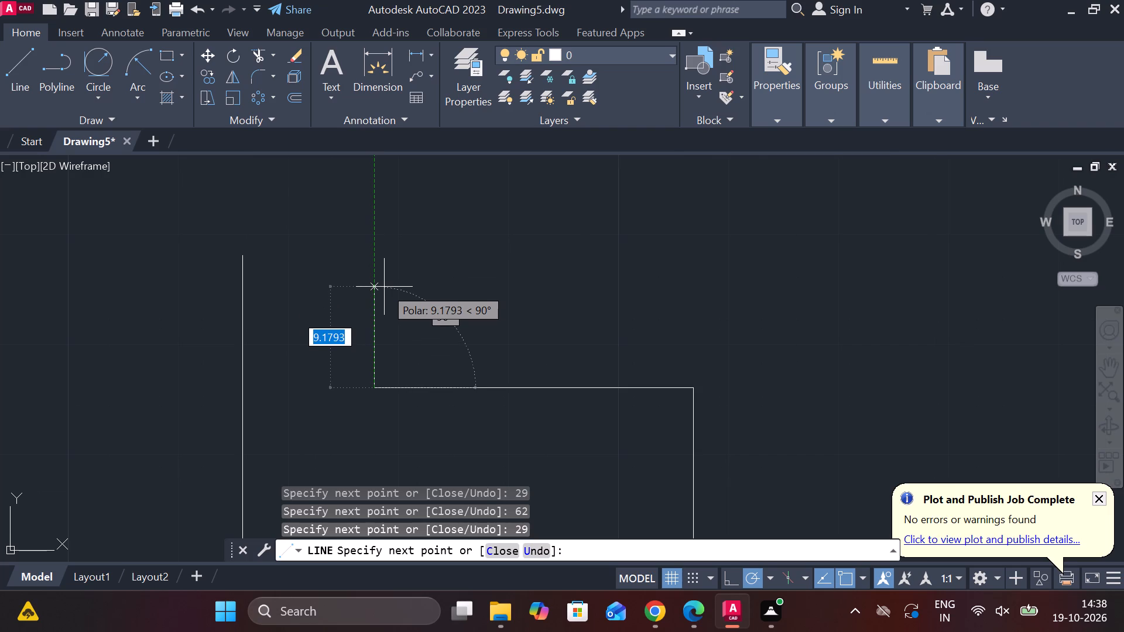
scroll(385, 287, "down", 2)
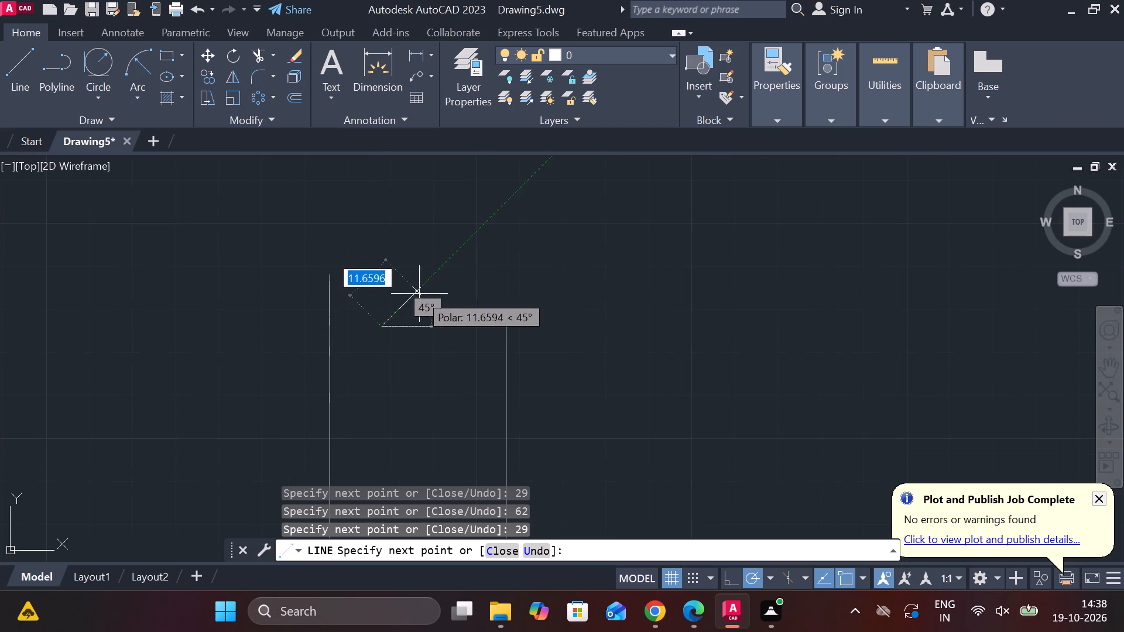
scroll(443, 208, "down", 1)
middle_click_drag(433, 263, 441, 253)
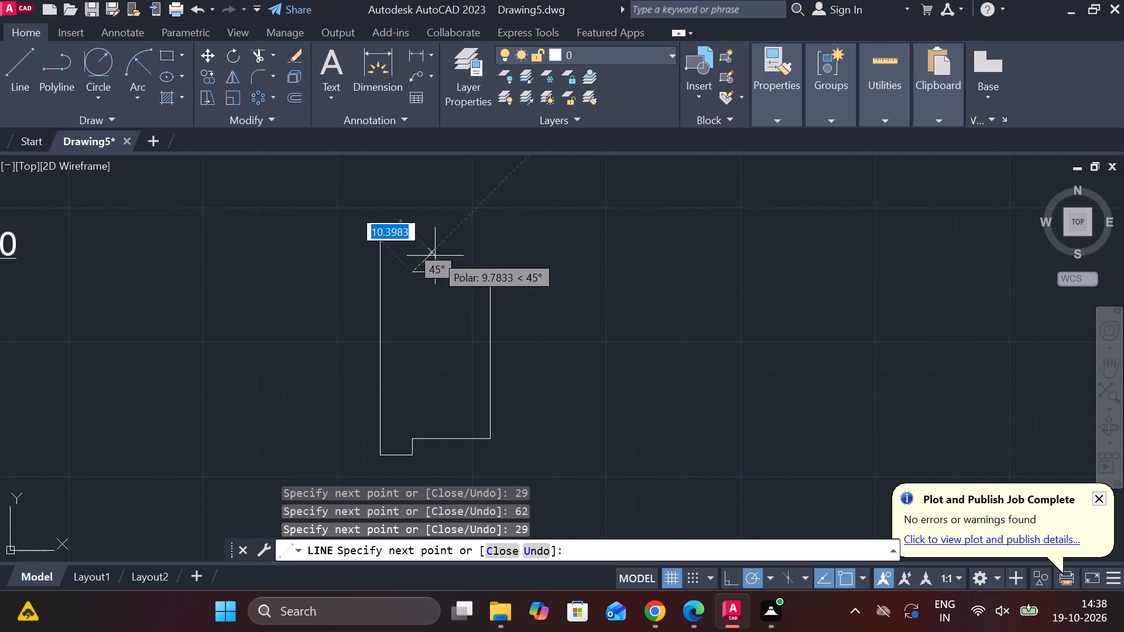
middle_click(440, 255)
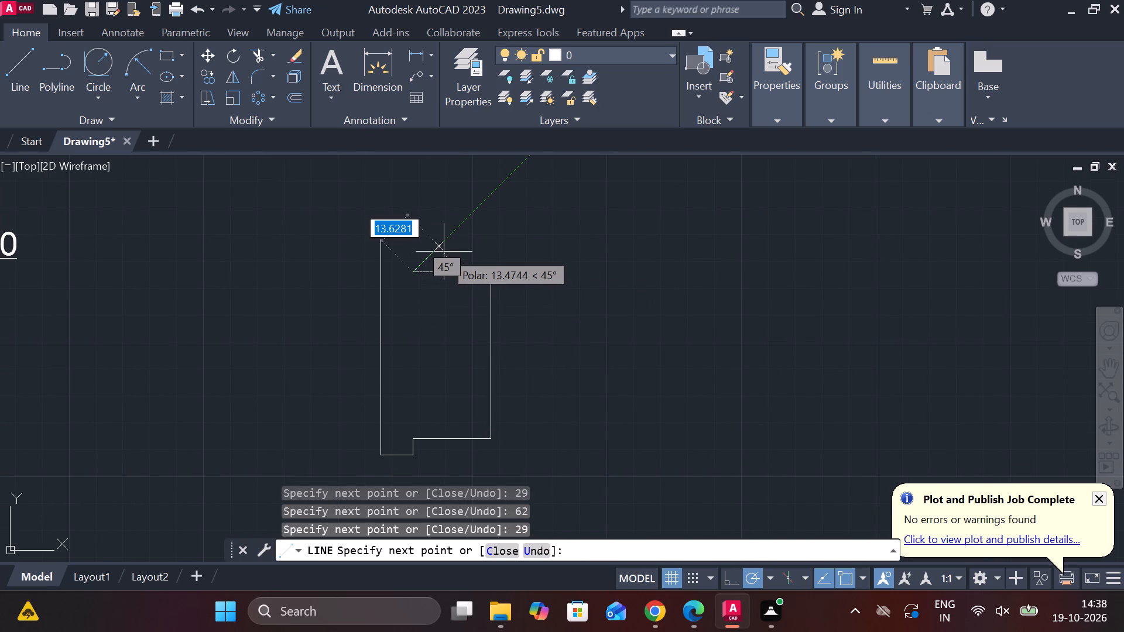
key("Escape")
Draw a horizontal line about 86 long from the midpoint of the long vertical edge, extending across the outline to its right.
key("l")
key("Return")
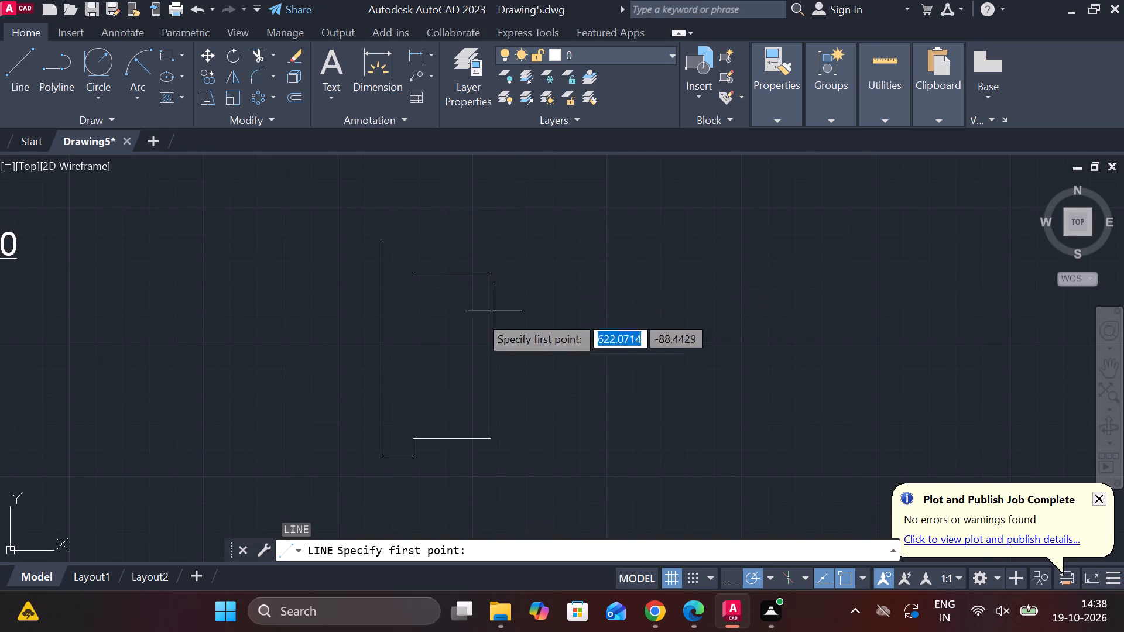
left_click(379, 344)
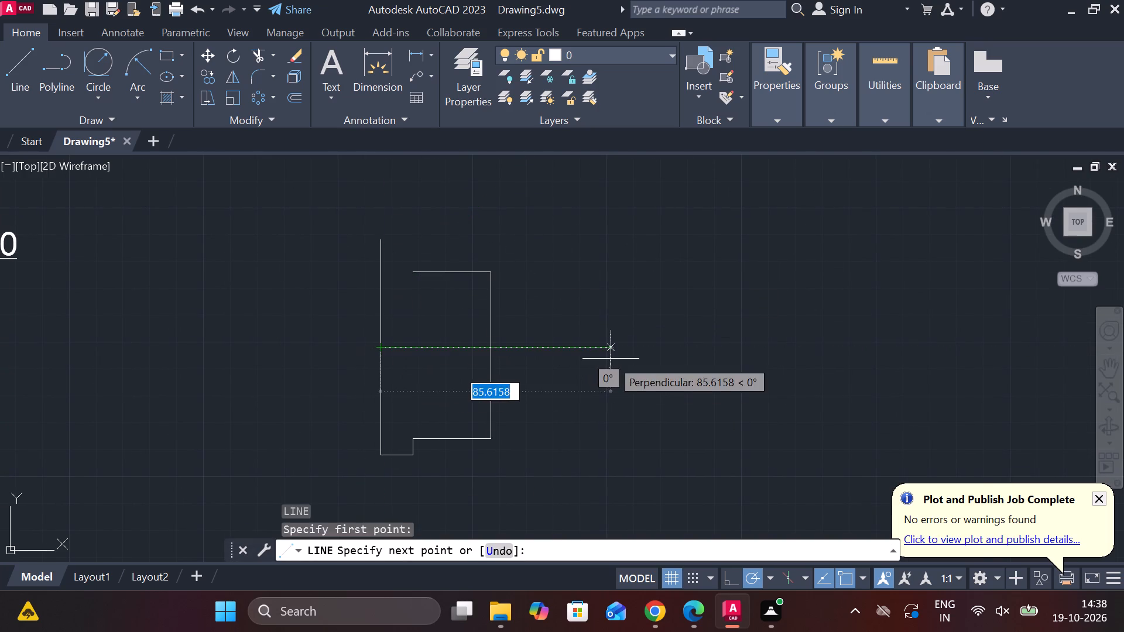
left_click(611, 359)
key("Escape")
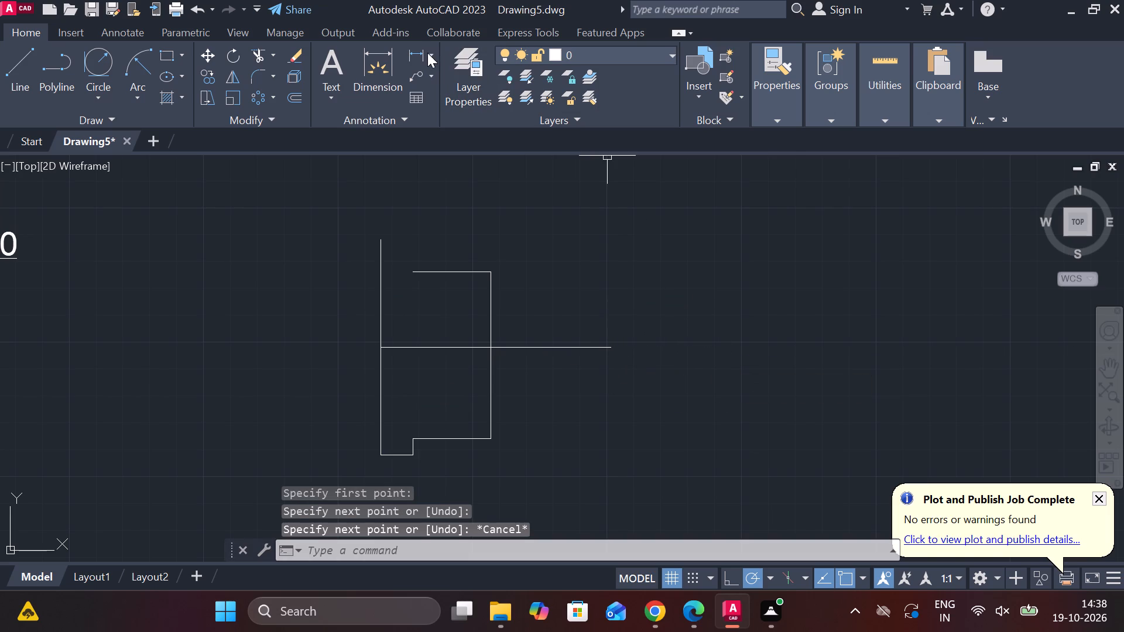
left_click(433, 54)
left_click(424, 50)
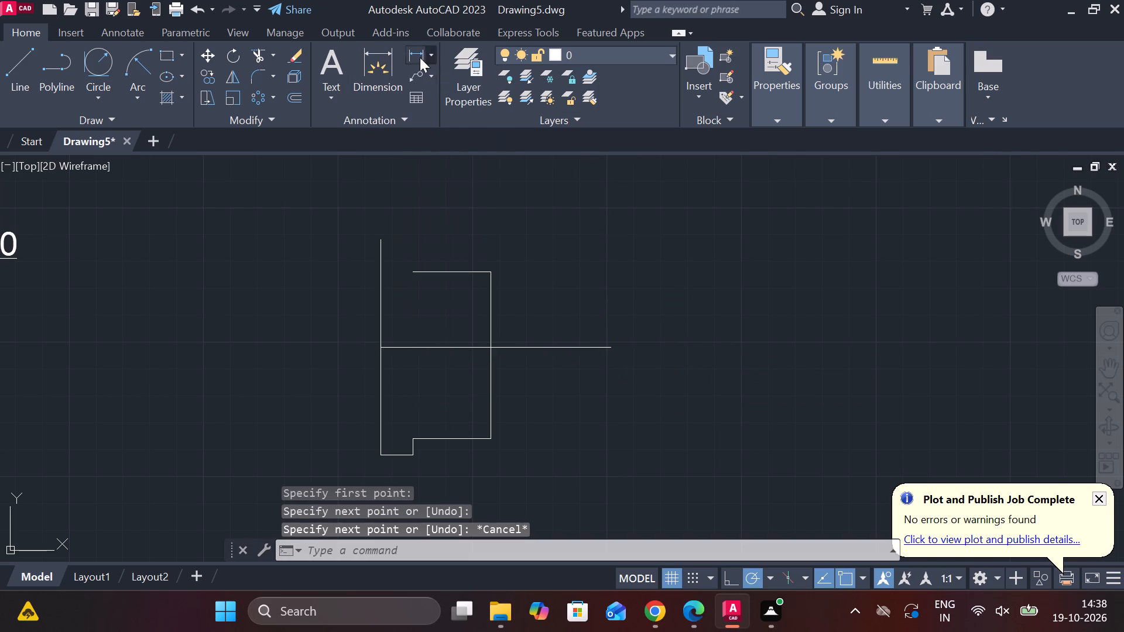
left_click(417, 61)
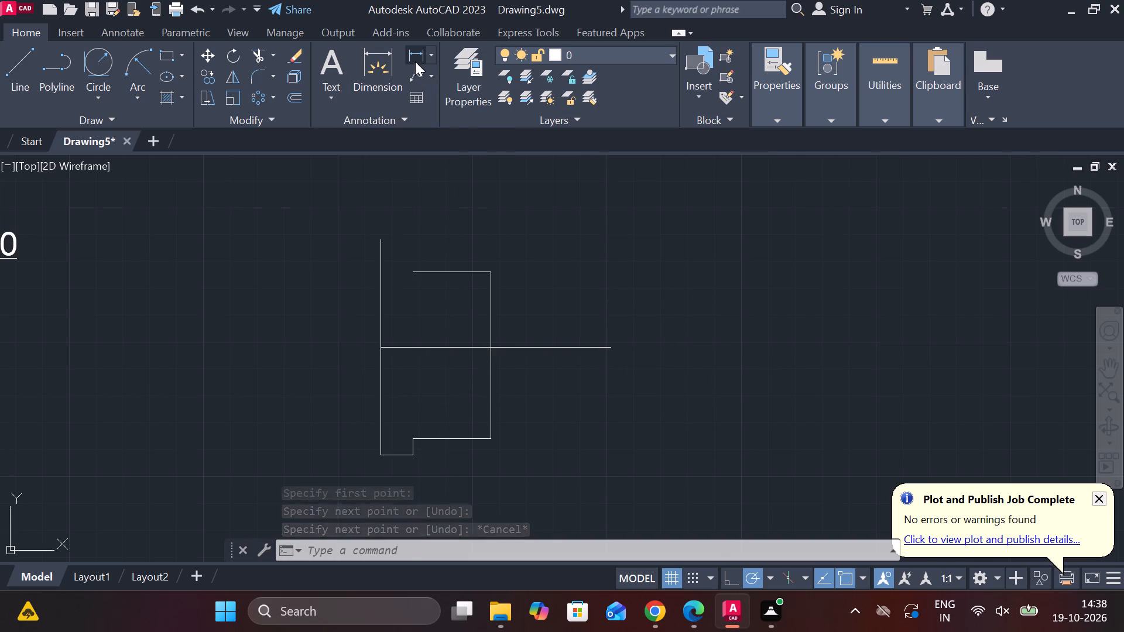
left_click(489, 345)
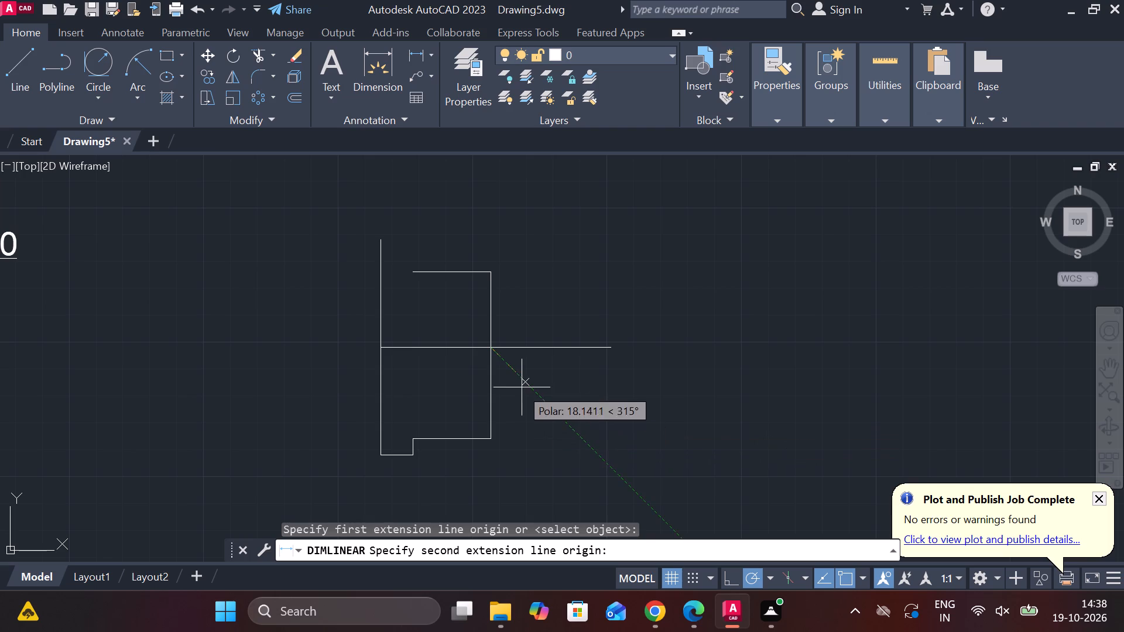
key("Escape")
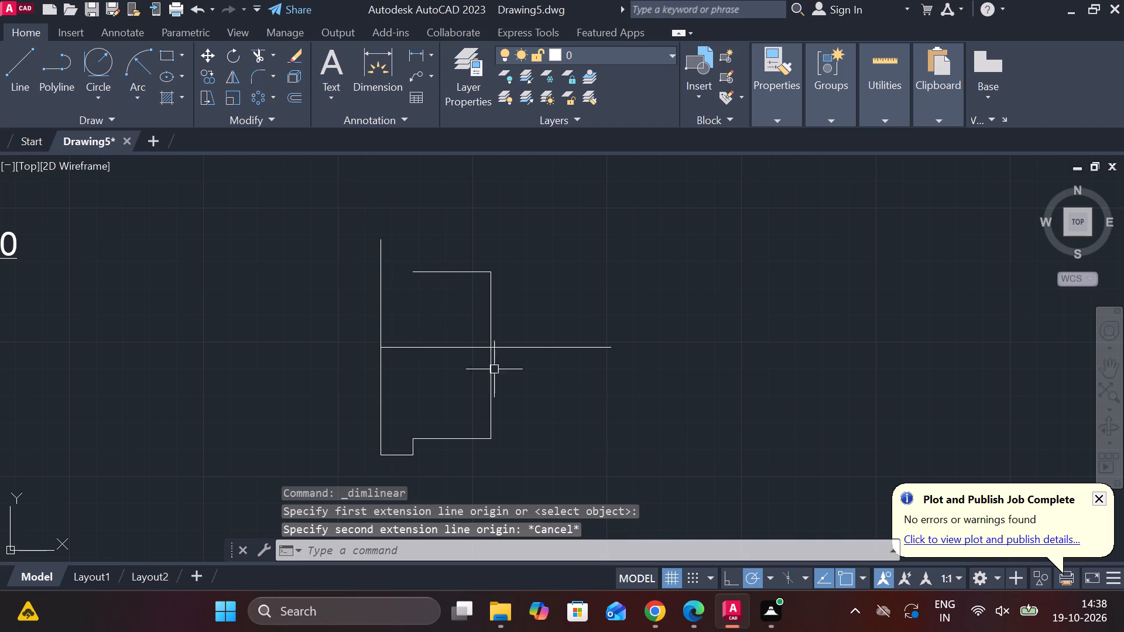
Erase the stepped outline's segments and the horizontal line, keeping only the long vertical edge.
left_click(455, 443)
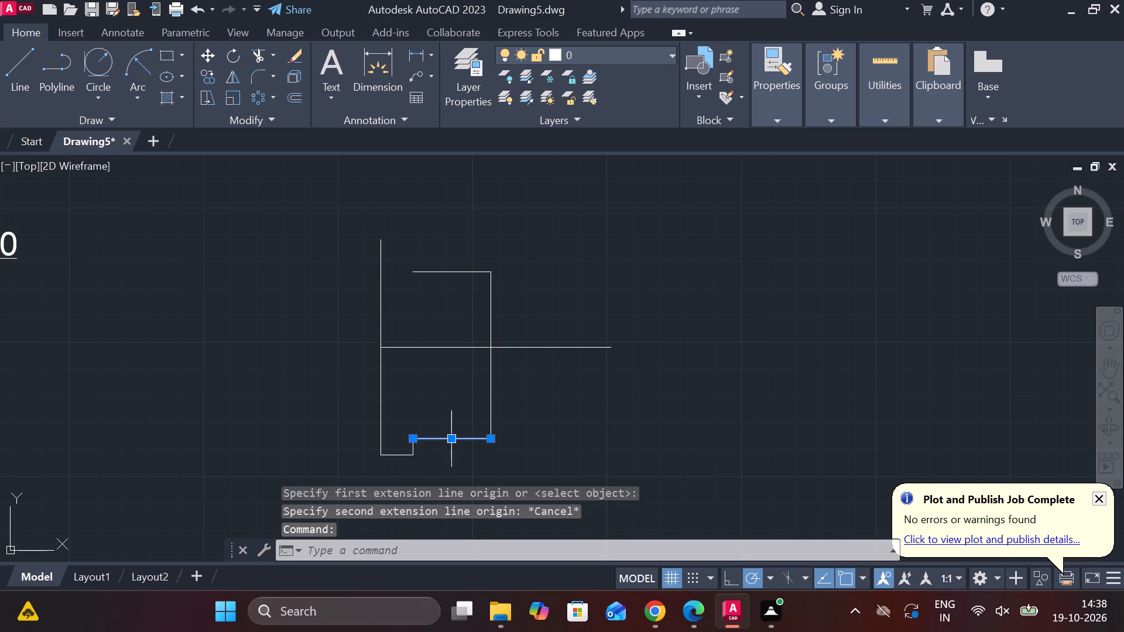
left_click(494, 413)
left_click(479, 269)
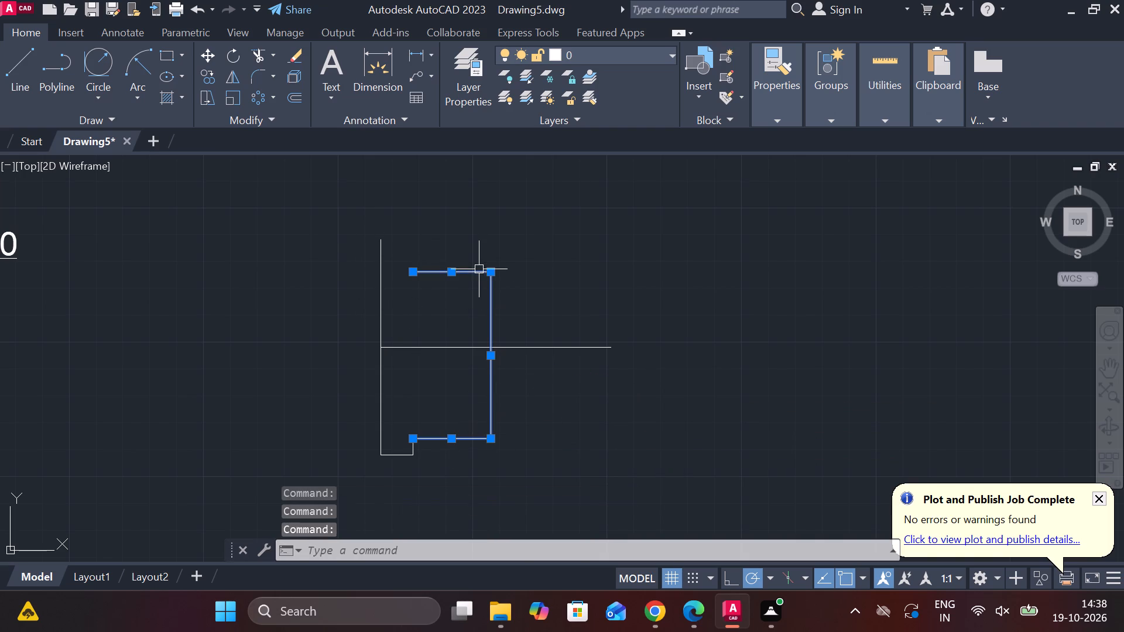
type("E")
key("space")
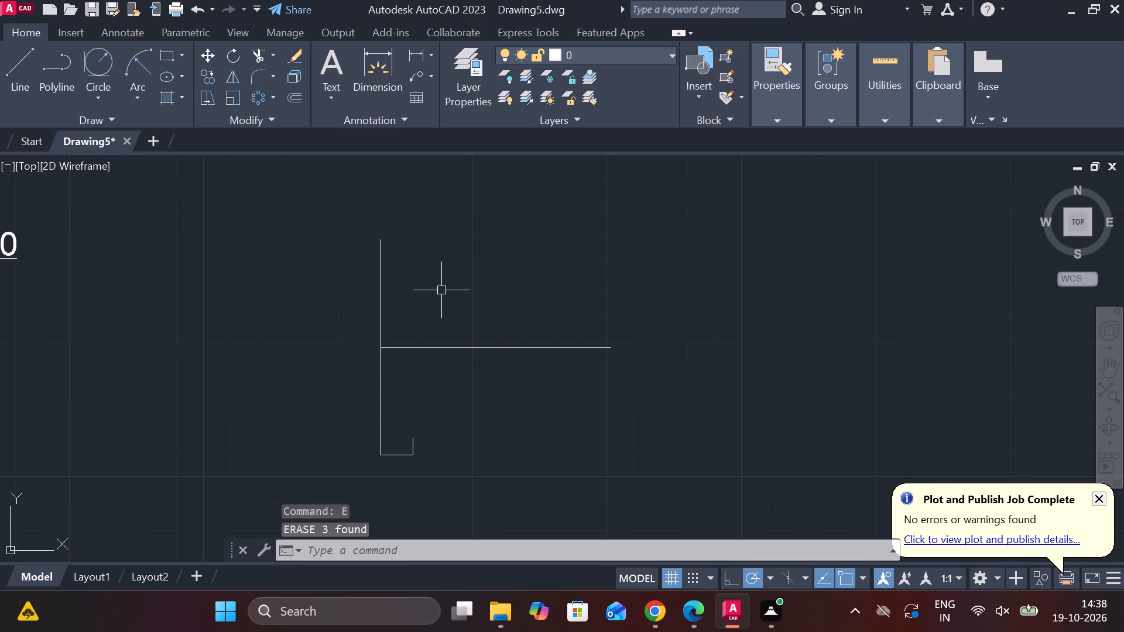
left_click(504, 343)
left_click(499, 349)
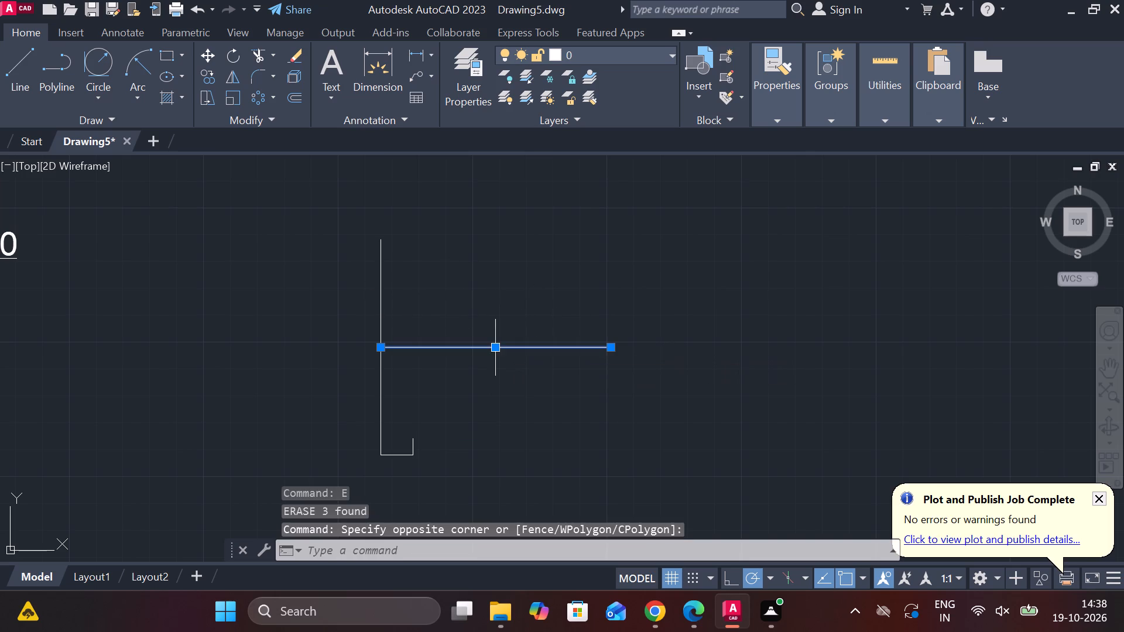
left_click(406, 439)
left_click(402, 455)
left_click(416, 450)
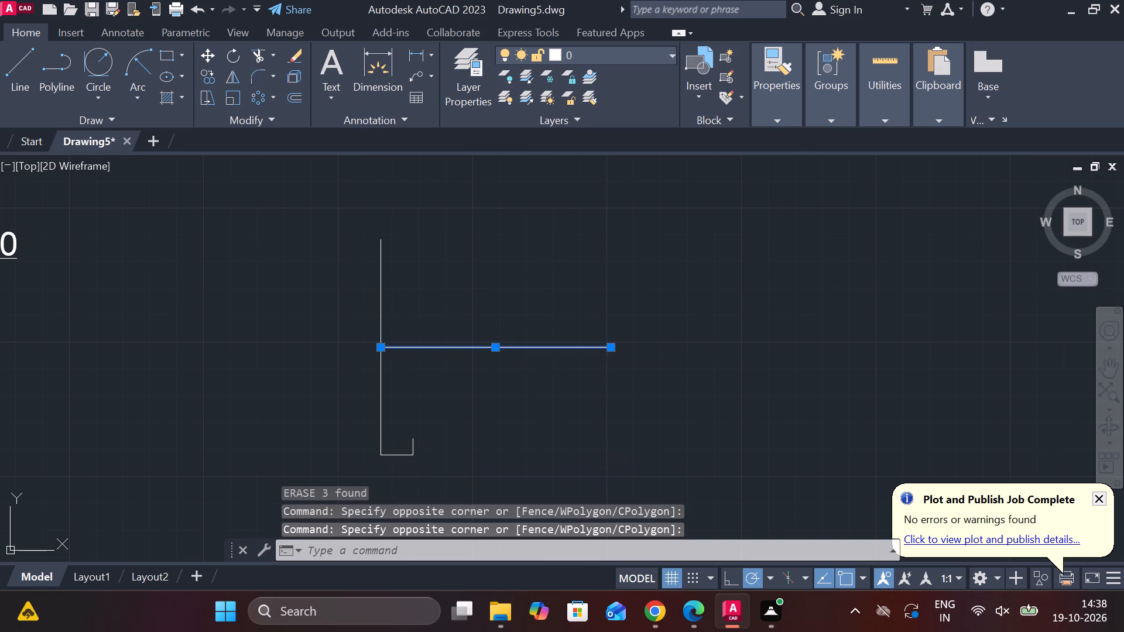
left_click(401, 455)
type("E")
key("space")
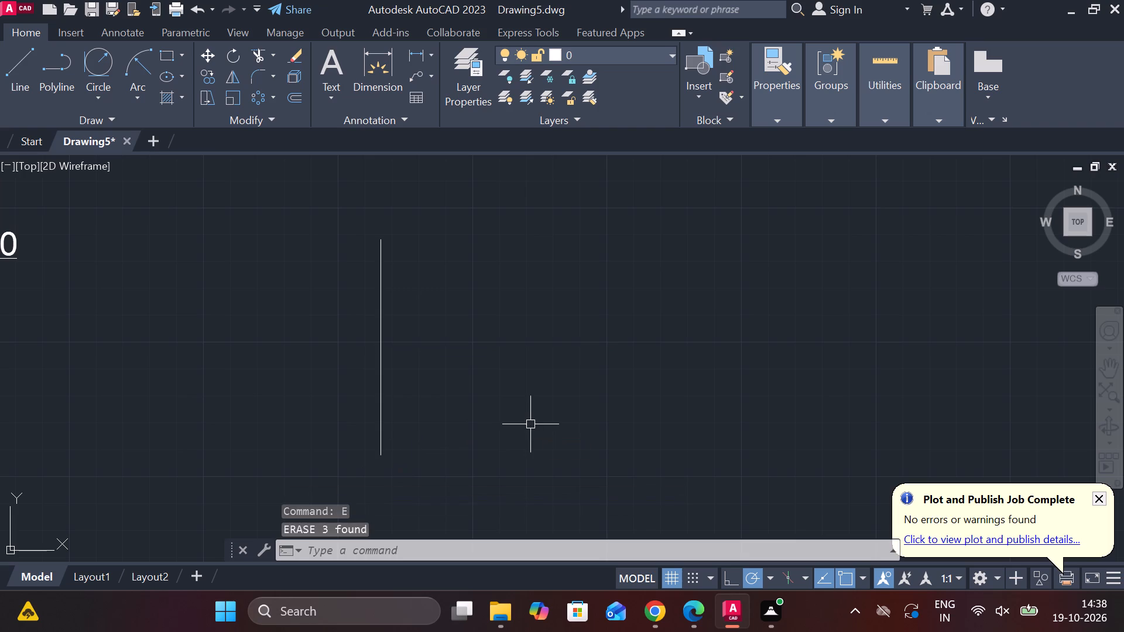
Start a line outline at the vertical edge's midpoint, running 41 to the right, 31 up and 29 back to the left.
key("l")
key("Return")
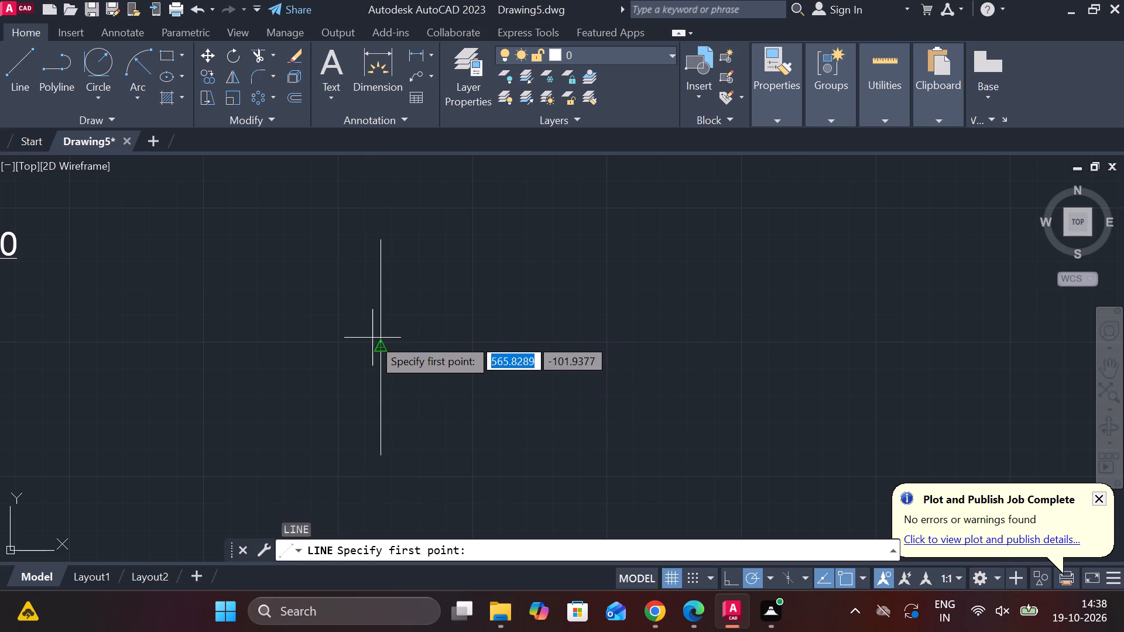
left_click(381, 346)
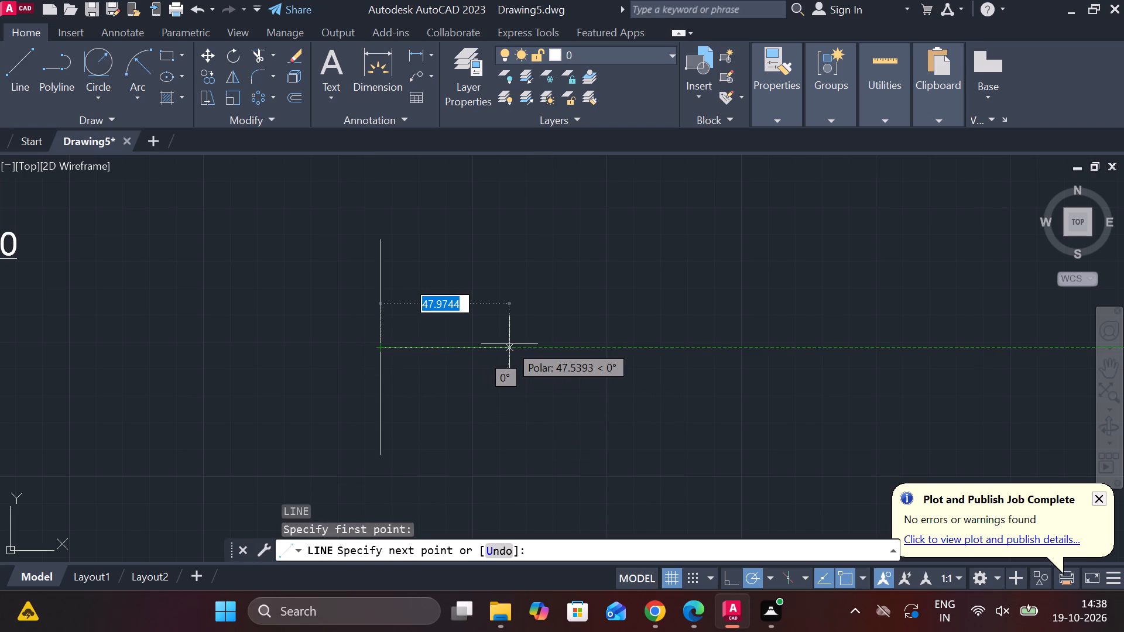
type("41")
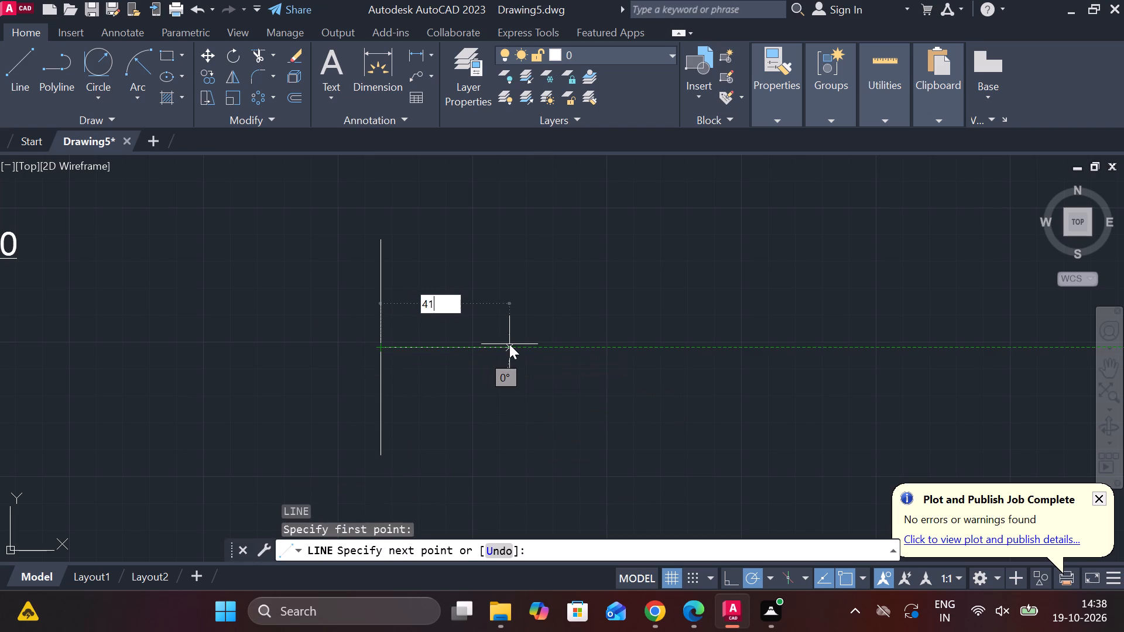
key("space")
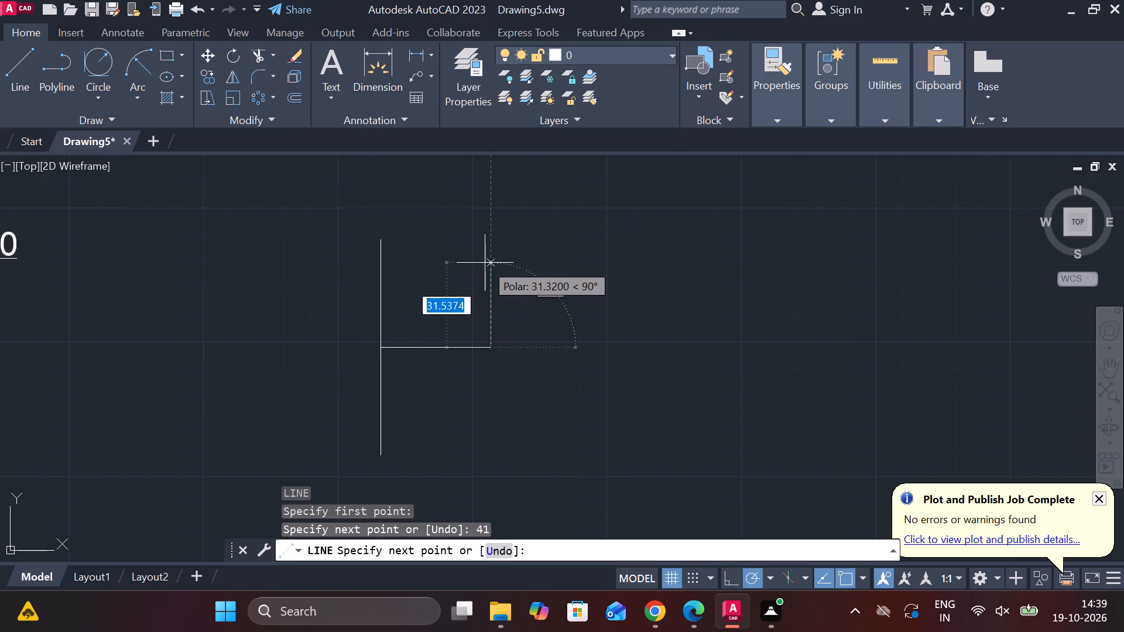
type("31")
key("space")
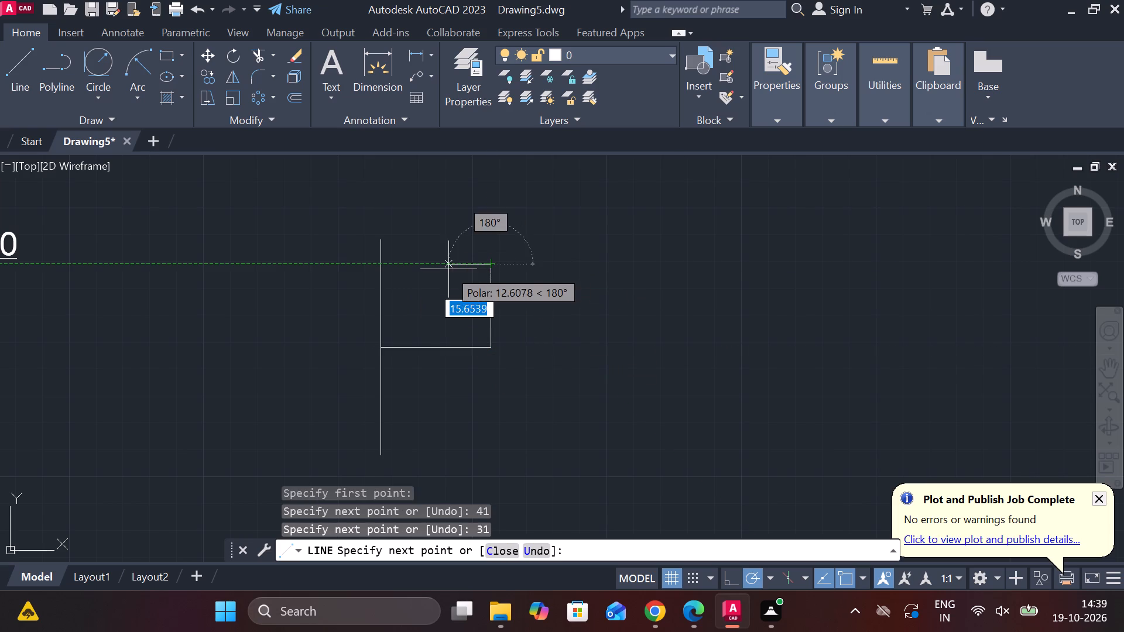
key("2")
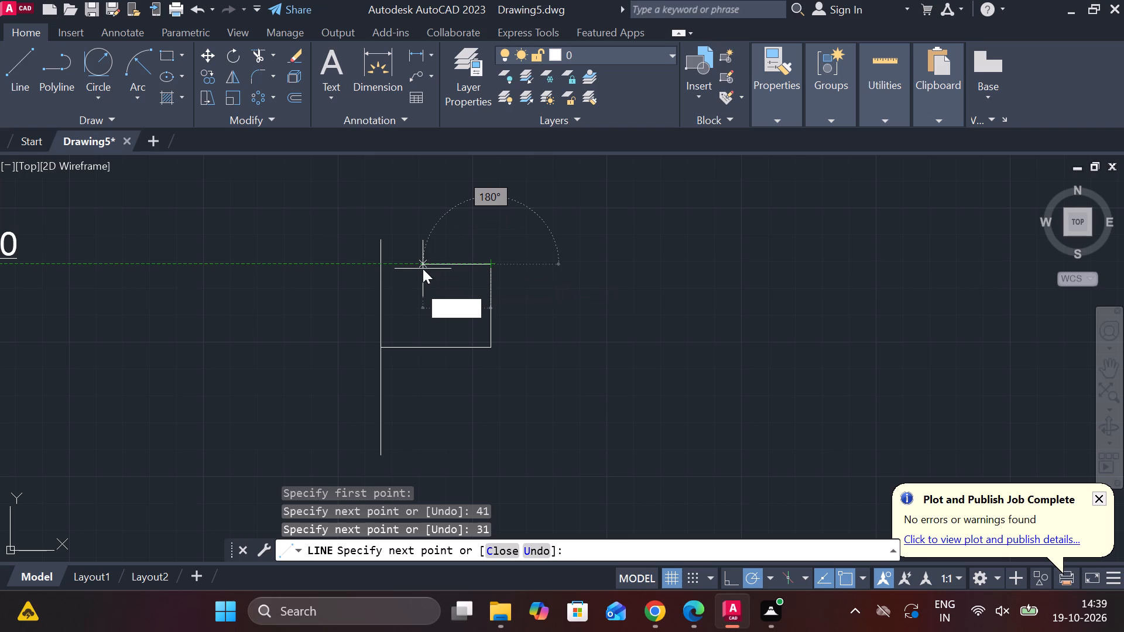
key("9")
key("Return")
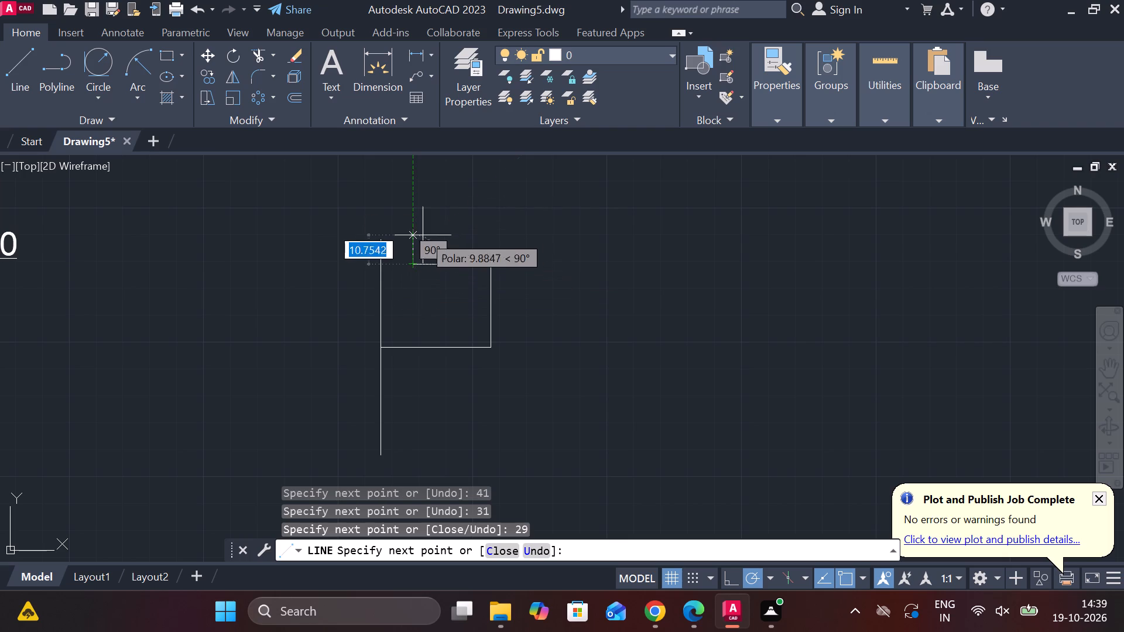
Close the upper half outline by running 9 up and 12 to the left onto the vertical edge's top end.
scroll(423, 229, "up", 2)
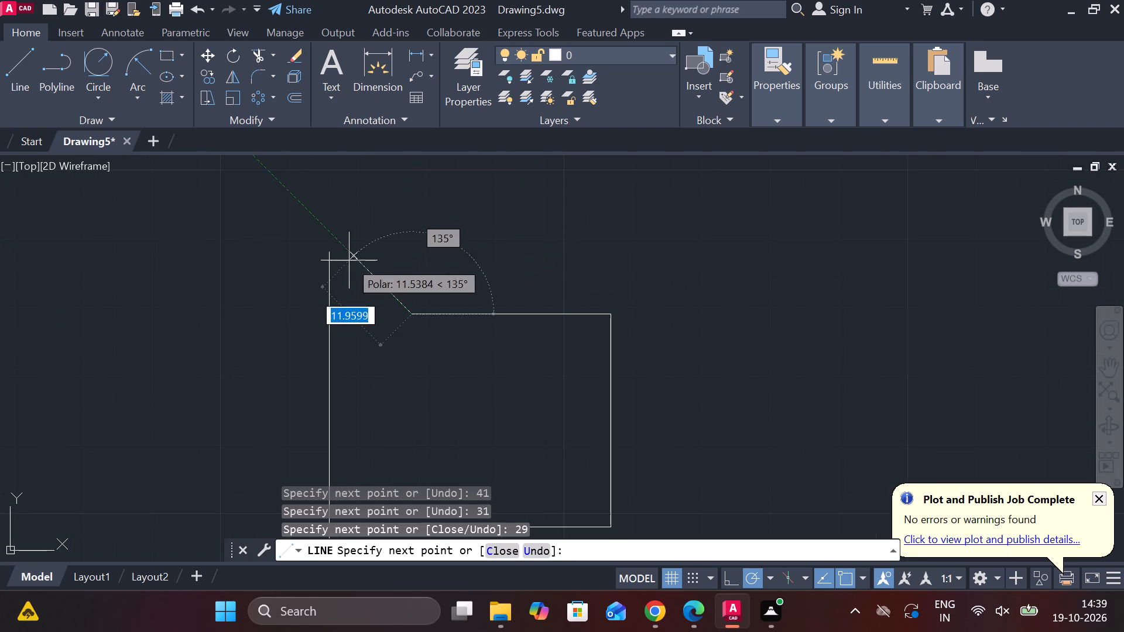
left_click(411, 254)
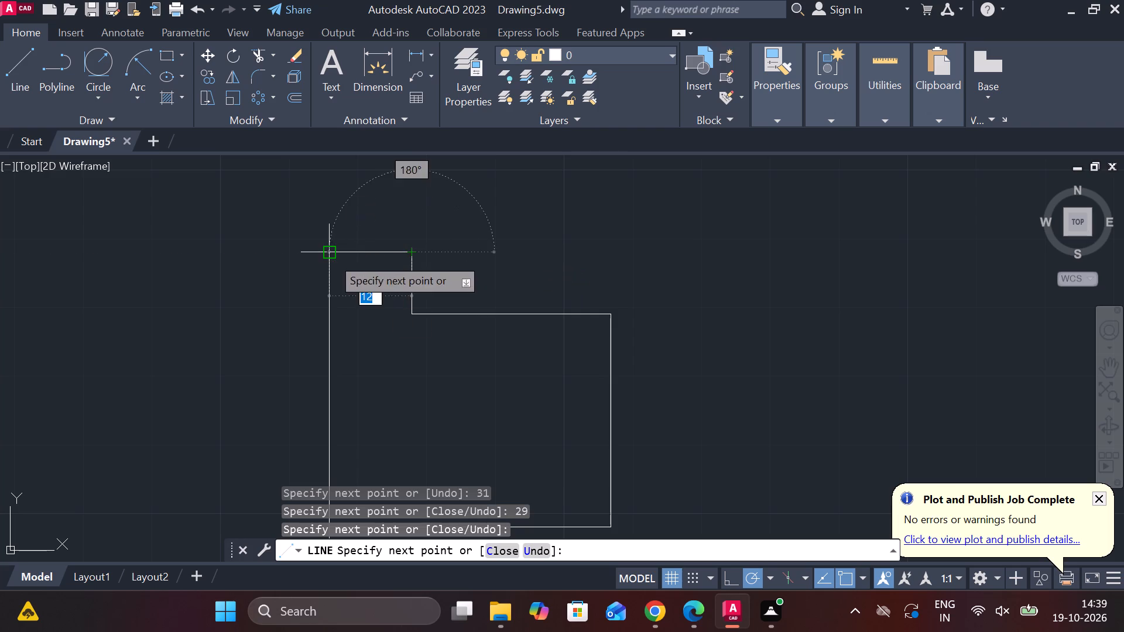
left_click(330, 257)
scroll(624, 250, "down", 2)
key("Escape")
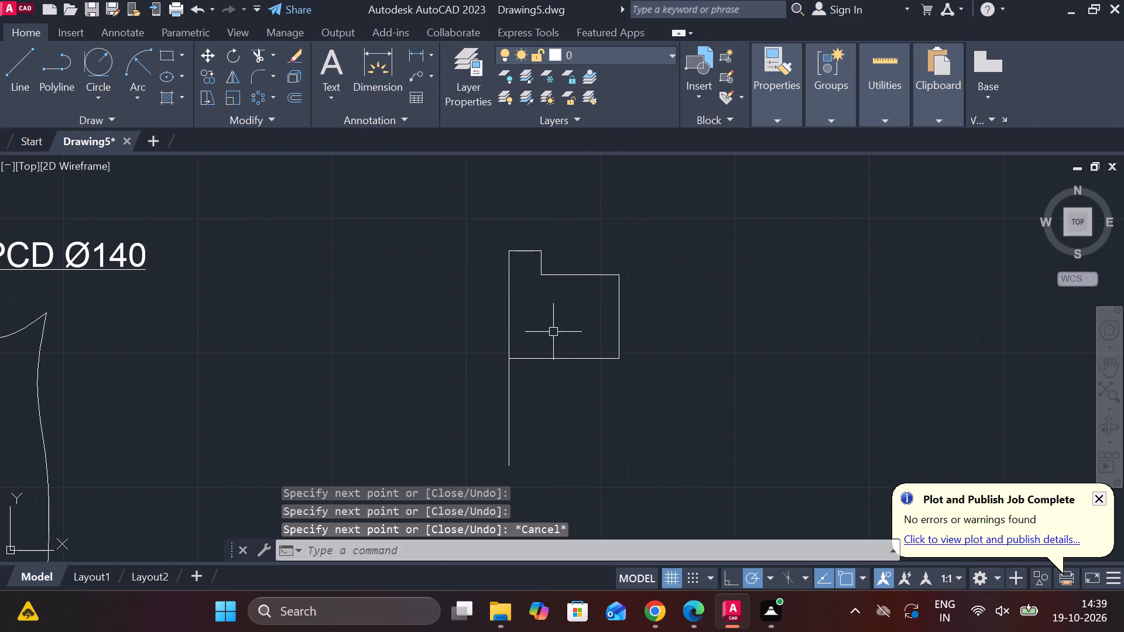
Trim off the lower half of the long vertical edge below the horizontal line.
type("TR")
key("space")
left_click_drag(546, 424, 421, 402)
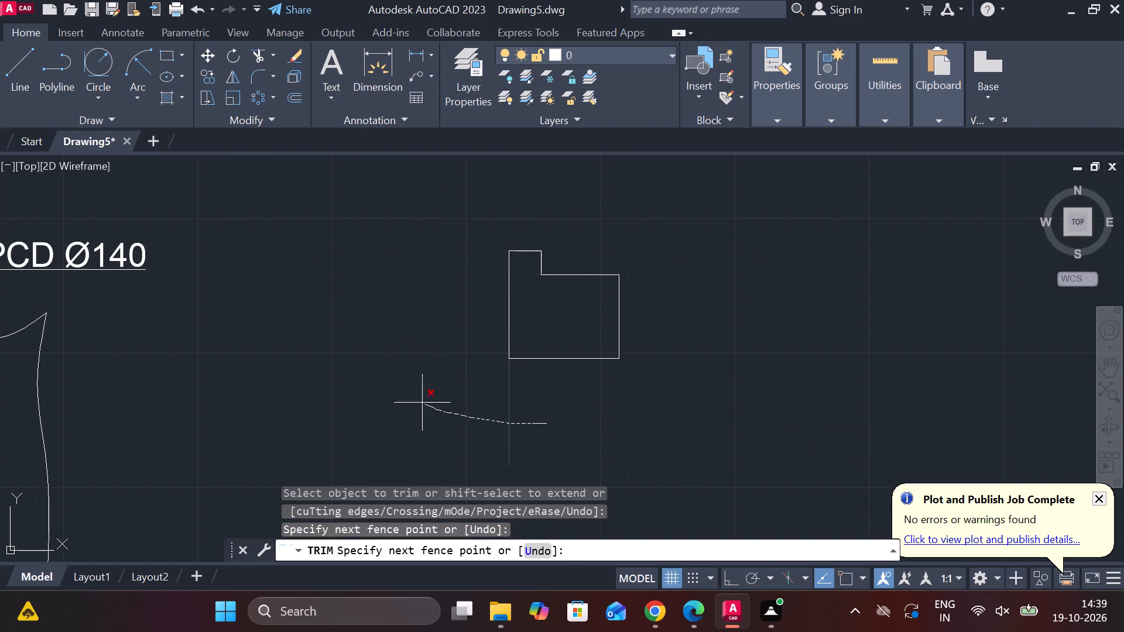
left_click_drag(421, 402, 414, 399)
key("Escape")
Mirror the upper stepped half about its horizontal base line, keeping the source objects.
left_click_drag(461, 219, 500, 232)
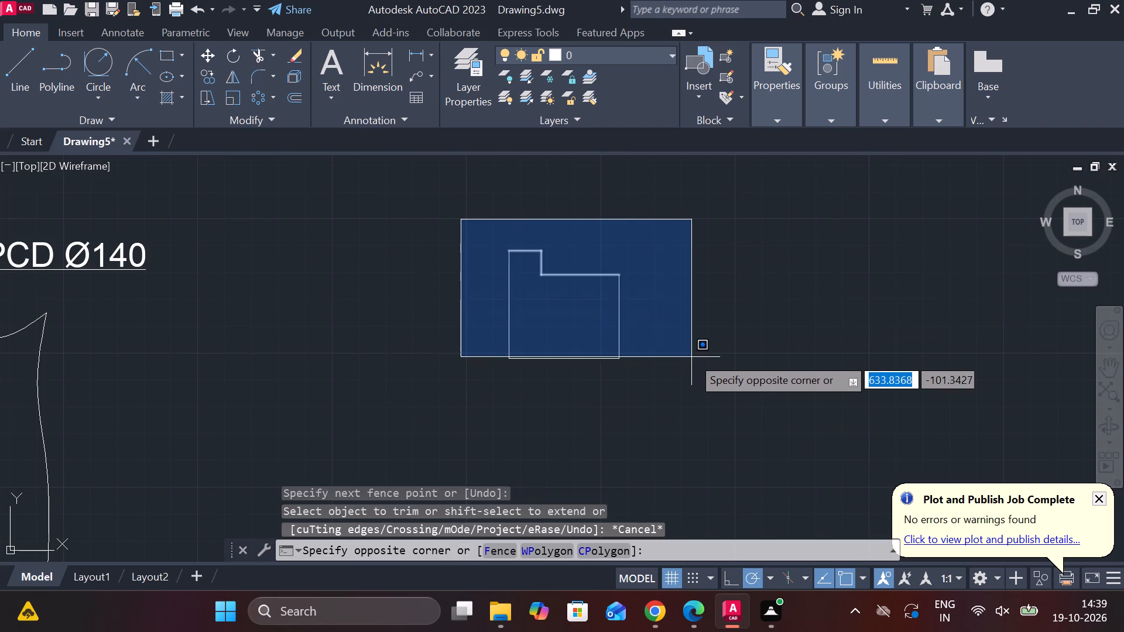
left_click(691, 354)
left_click(614, 309)
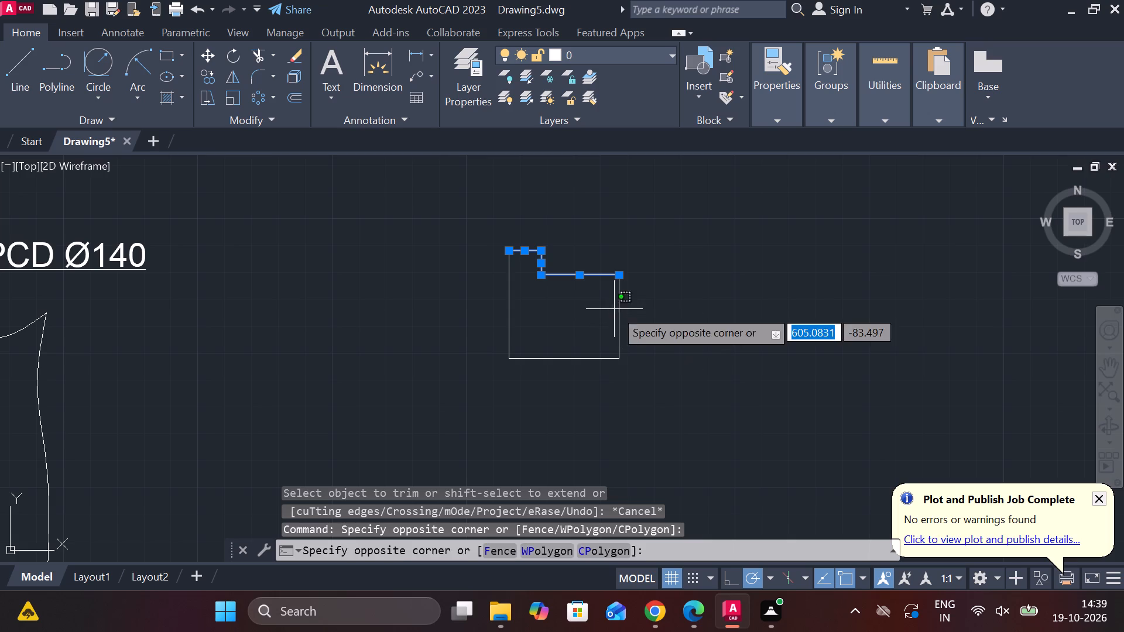
left_click(621, 305)
left_click(619, 308)
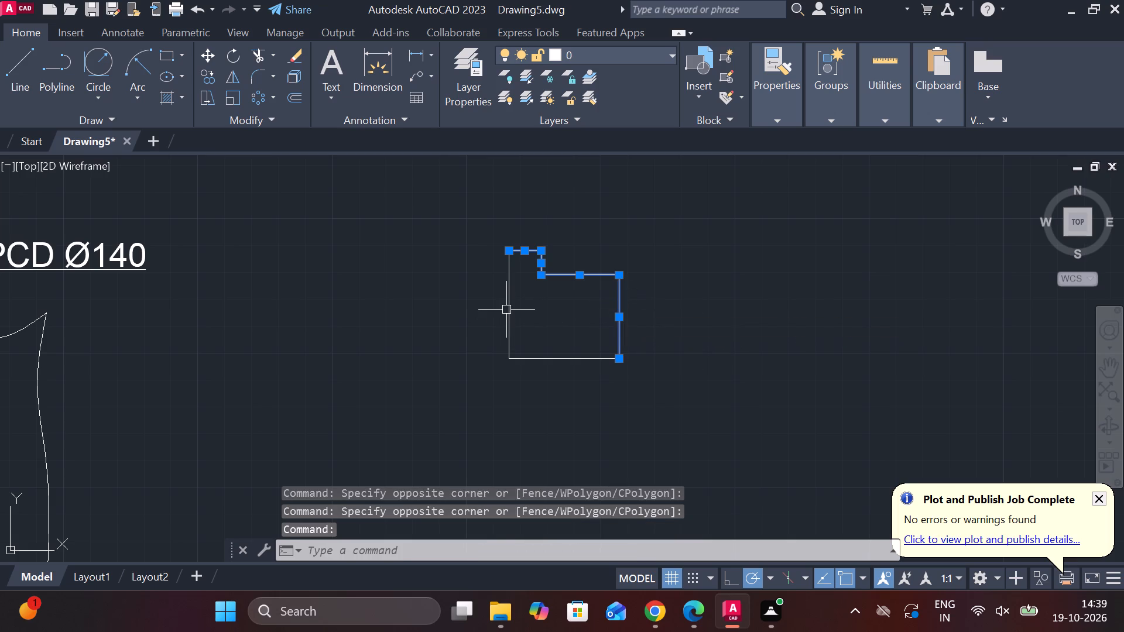
left_click(506, 310)
type("MI")
key("Return")
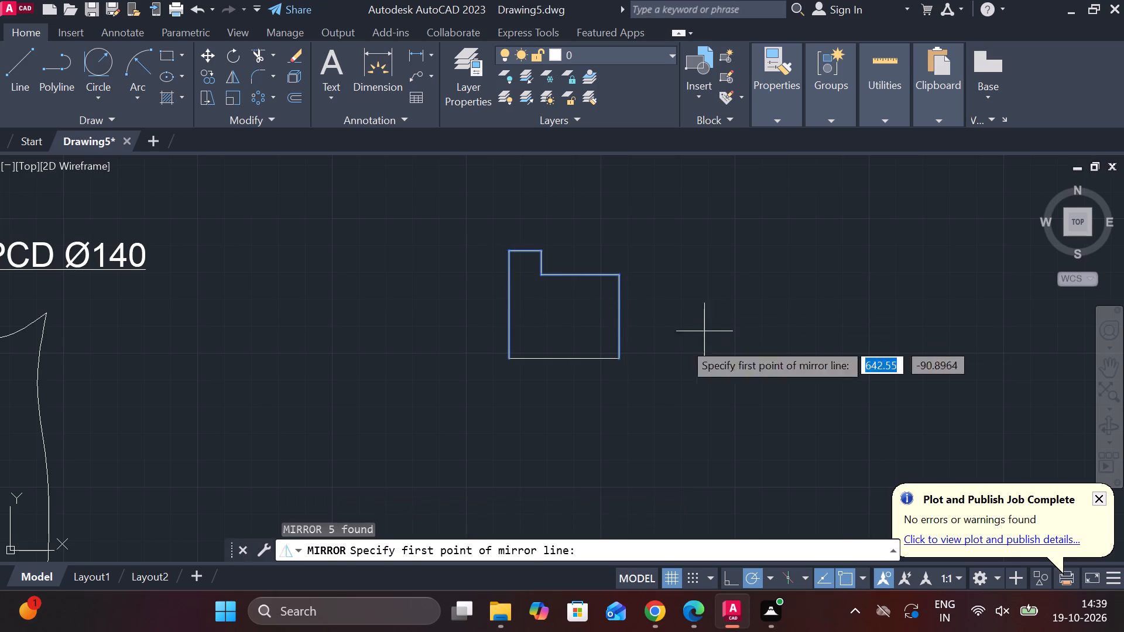
left_click(507, 360)
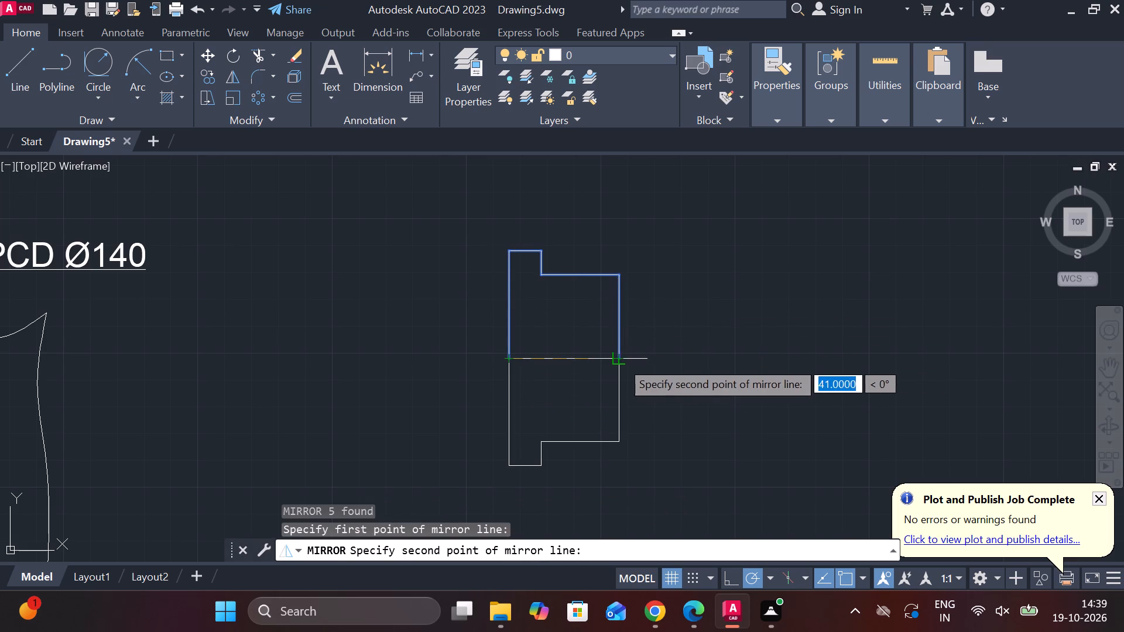
left_click(625, 360)
left_click_drag(670, 422, 625, 360)
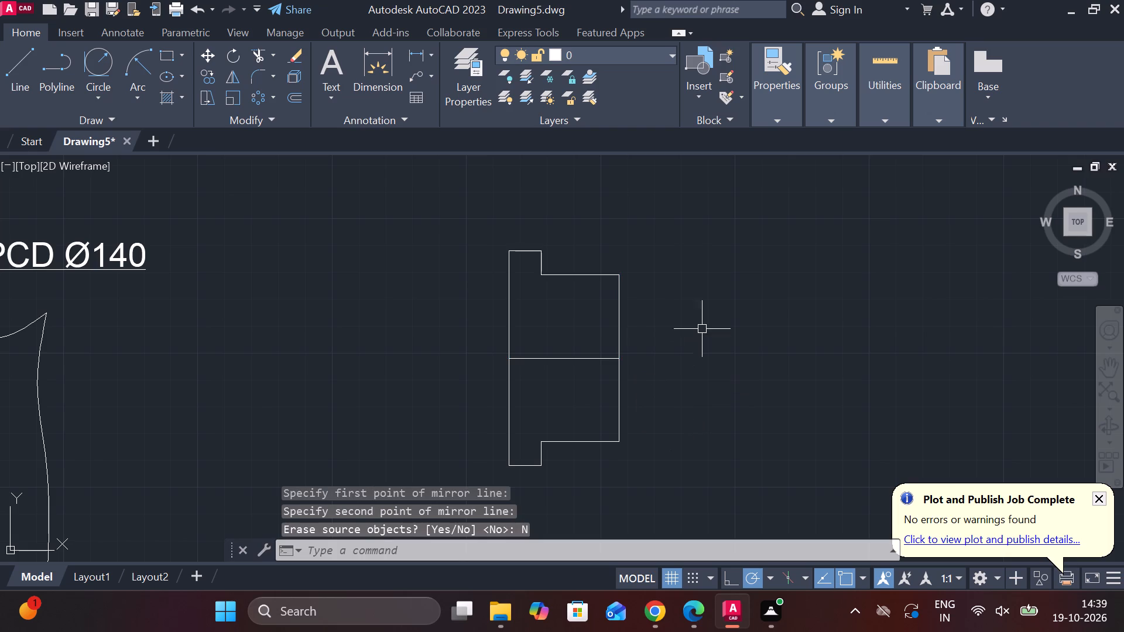
key("Escape")
Trim away the horizontal line dividing the mirrored stepped outline.
type("TR")
key("space")
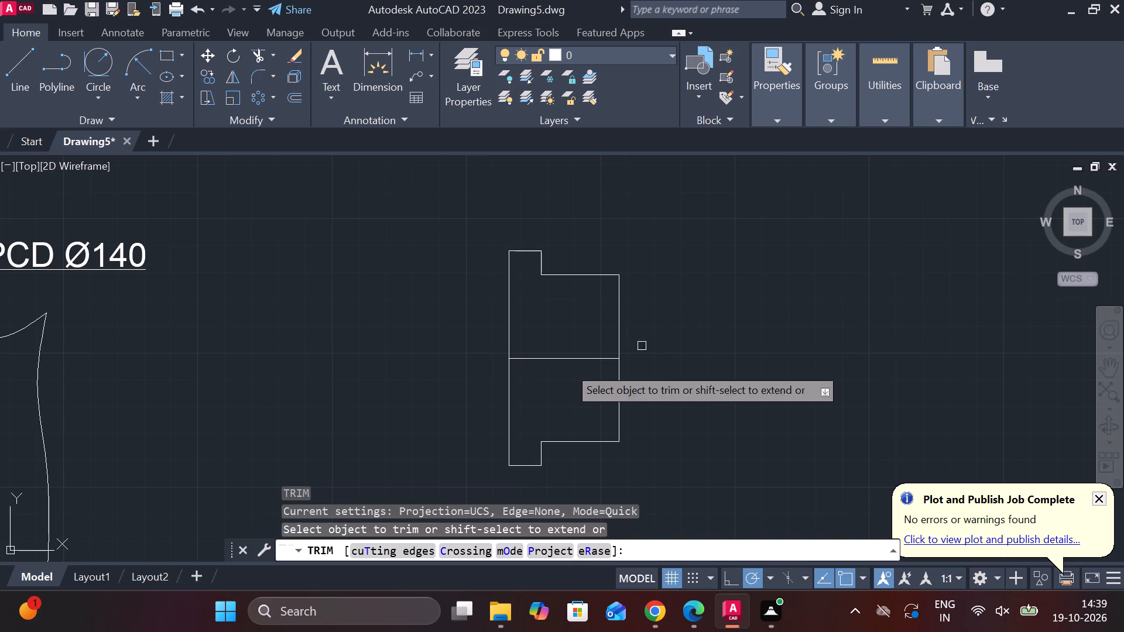
left_click(550, 359)
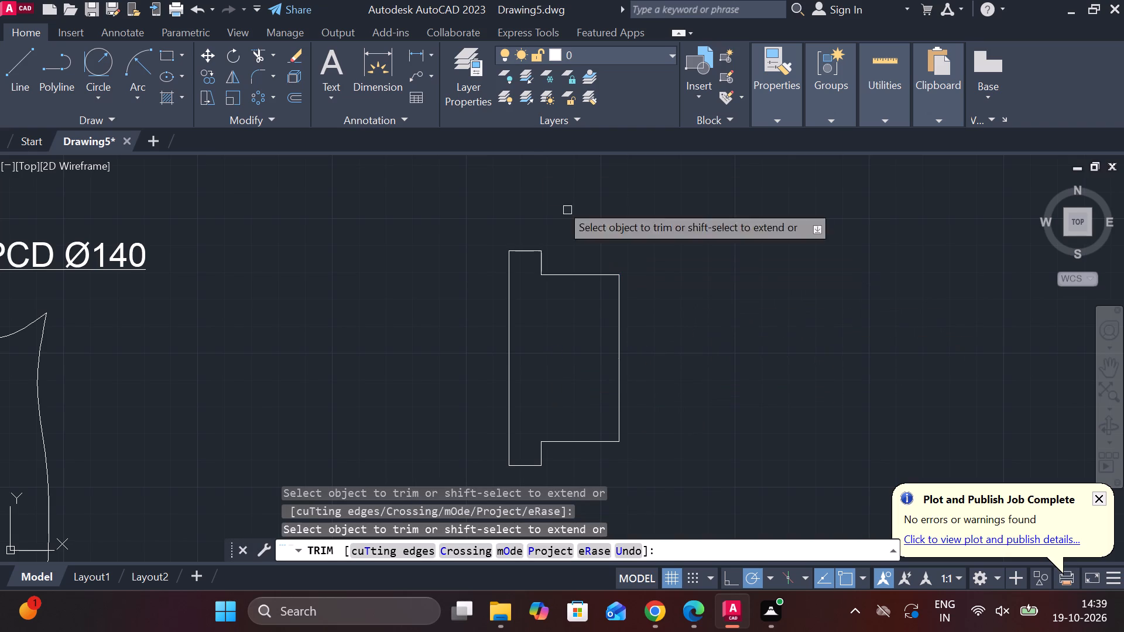
key("Escape")
Draw a horizontal centre line through the stepped outline's mid-height, extending beyond its vertical edges on both sides.
key("l")
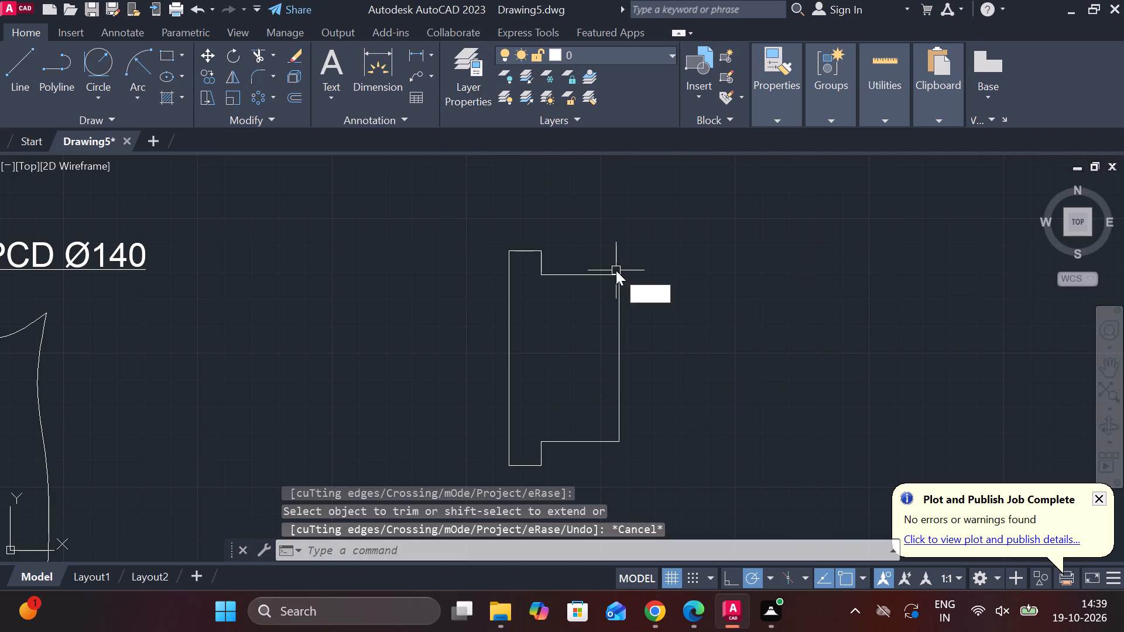
key("Return")
left_click(477, 359)
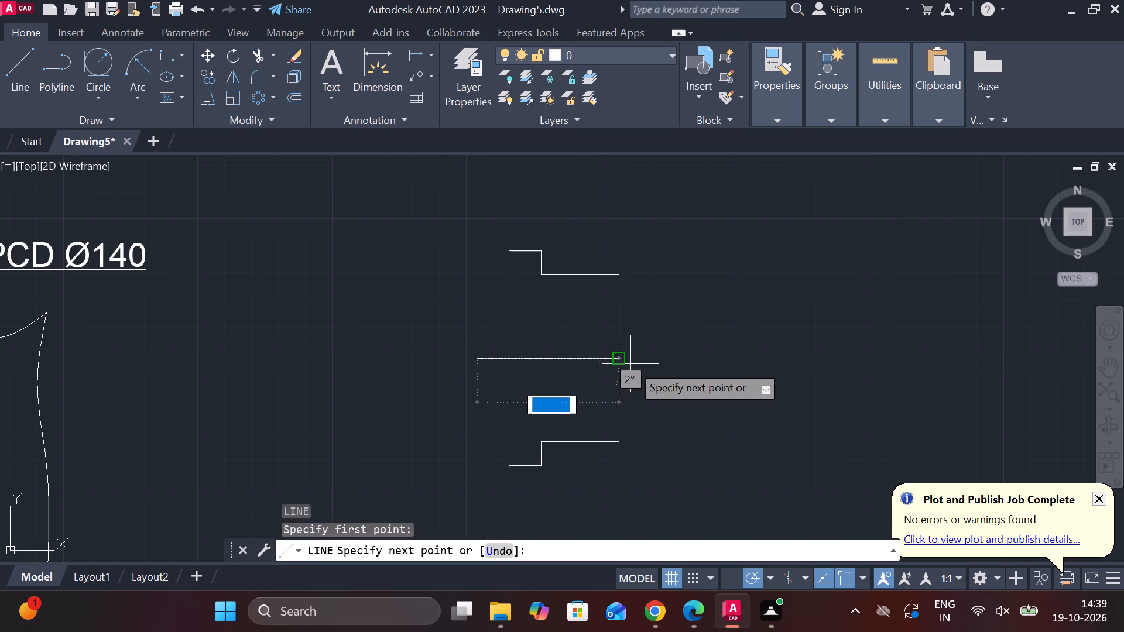
left_click(656, 364)
key("Escape")
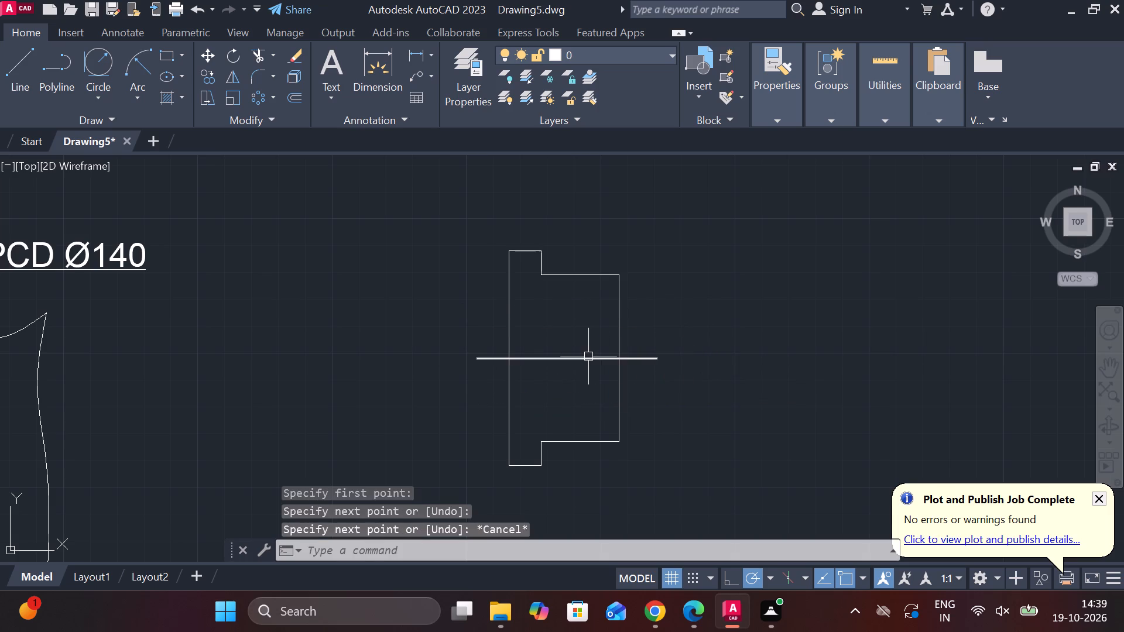
Set the linetype of the horizontal line through the stepped outline's mid-height to CENTER.
left_click(588, 356)
left_click(782, 128)
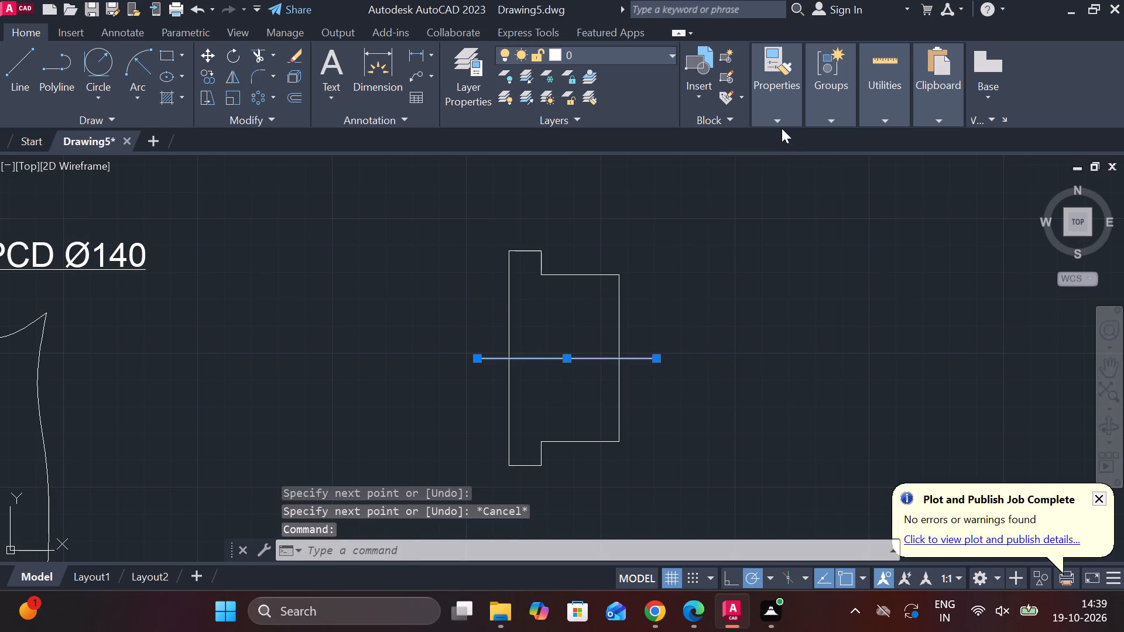
left_click(789, 117)
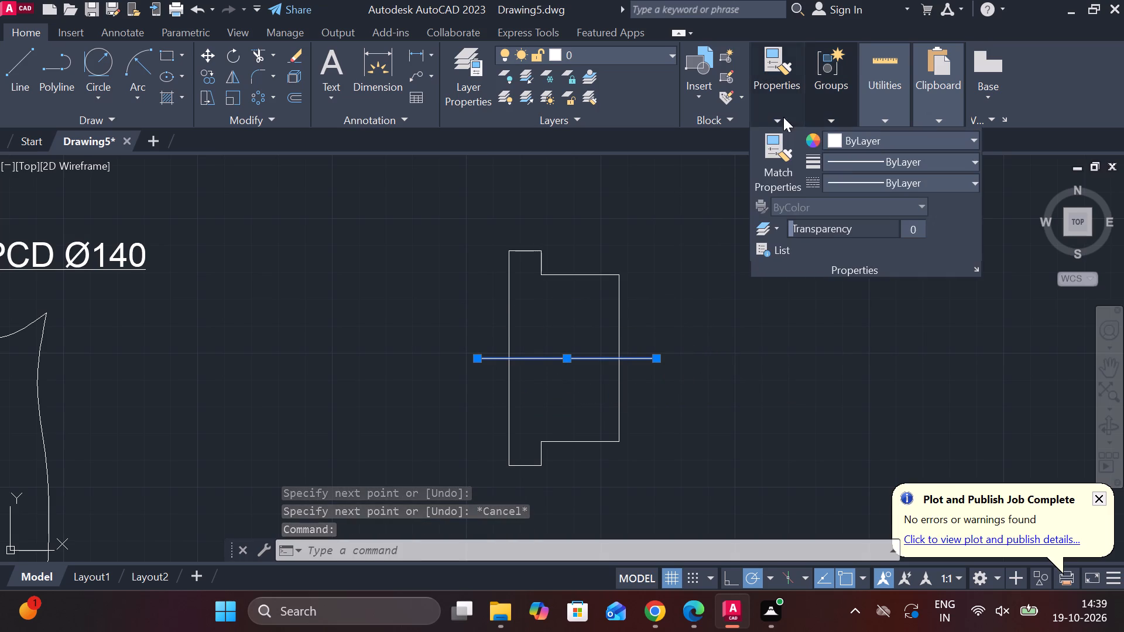
left_click(901, 177)
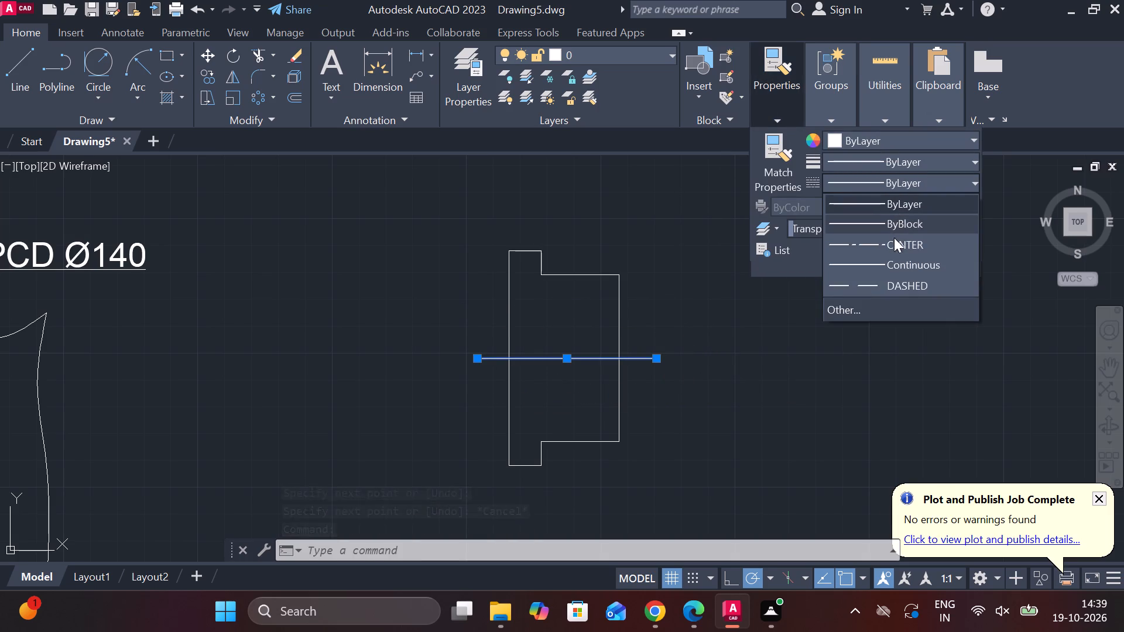
left_click(894, 241)
key("Escape")
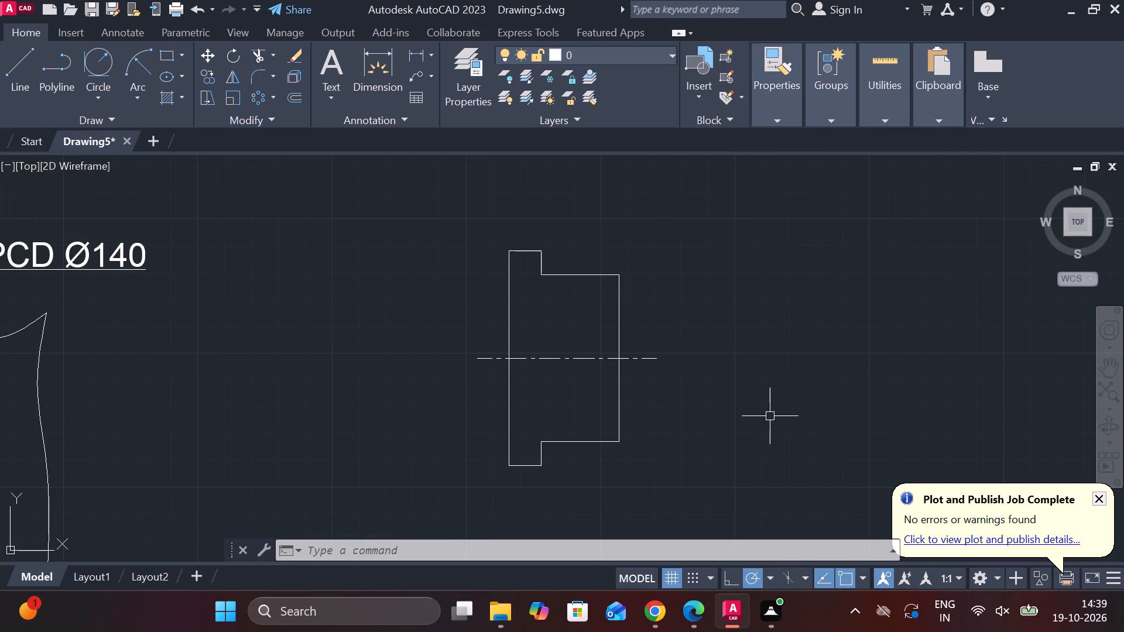
Add linear dimensions above the stepped outline for the flange's width and the part's overall length.
left_click(412, 56)
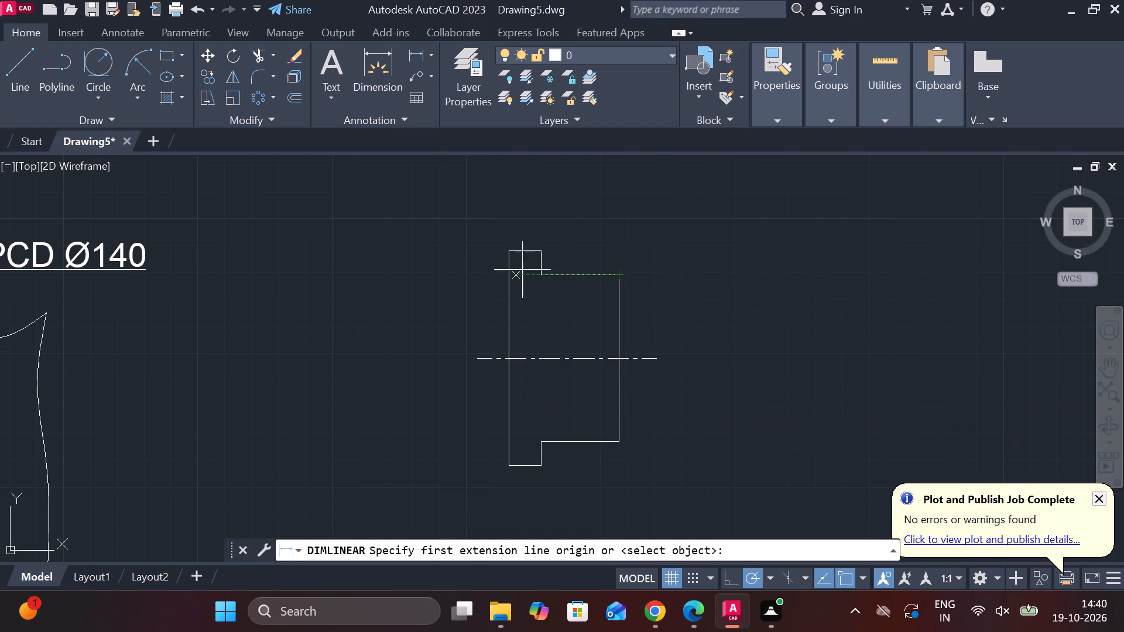
left_click(512, 256)
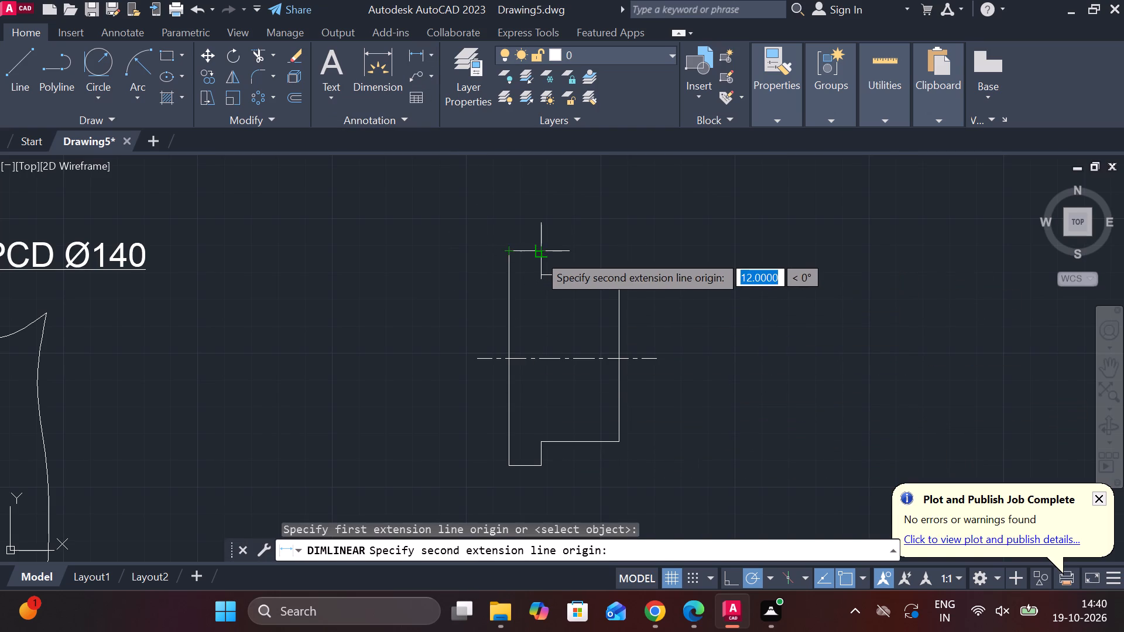
left_click(538, 254)
left_click(537, 232)
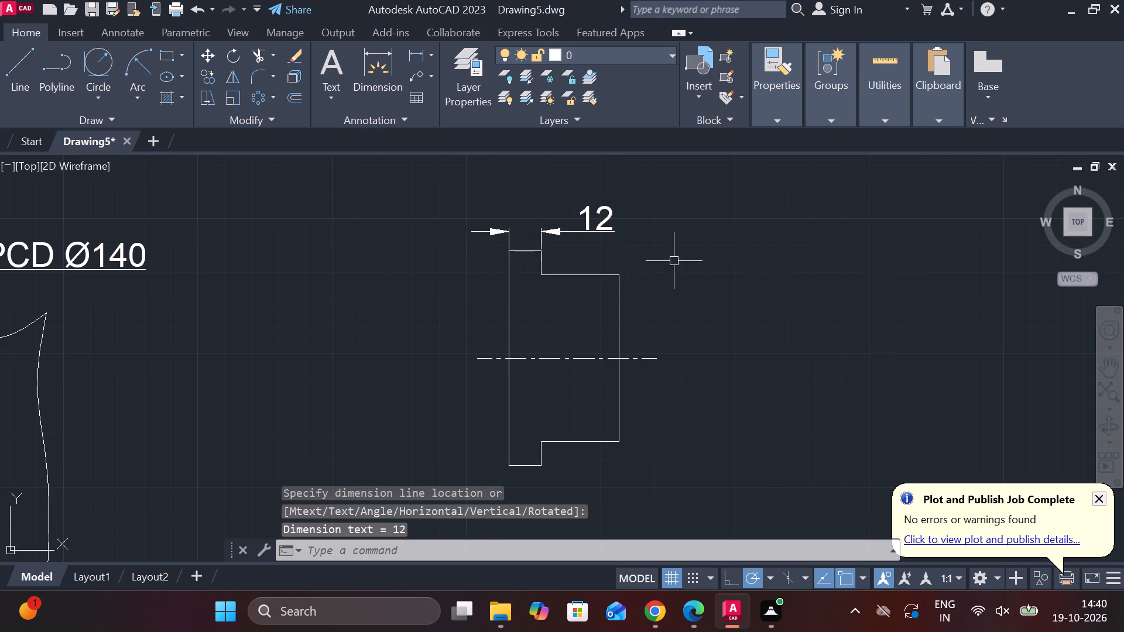
key("space")
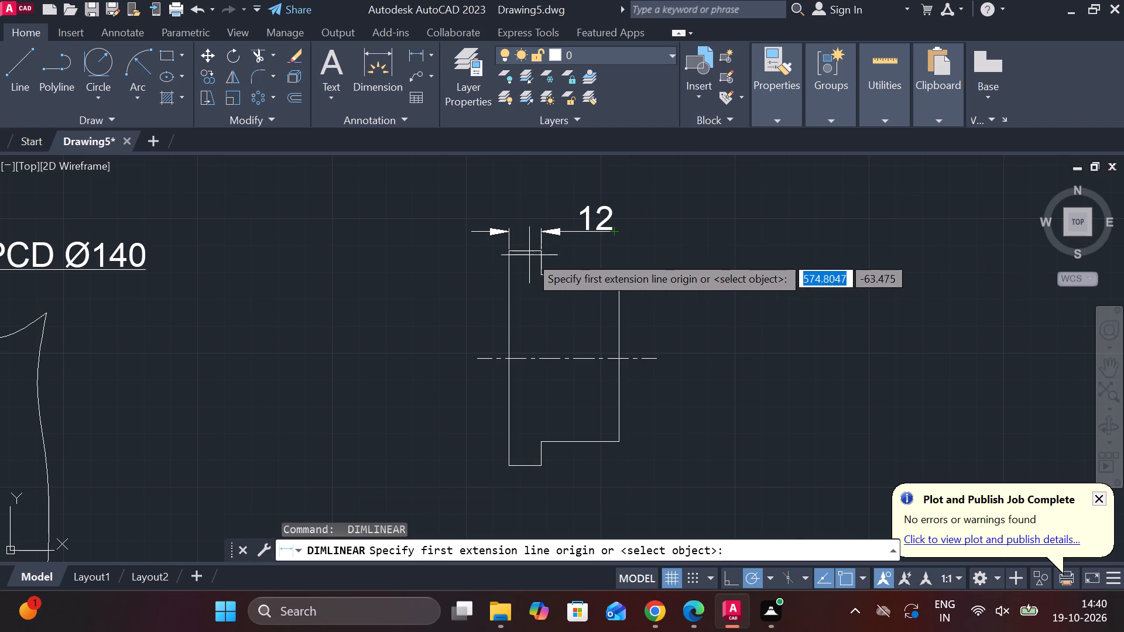
left_click(503, 249)
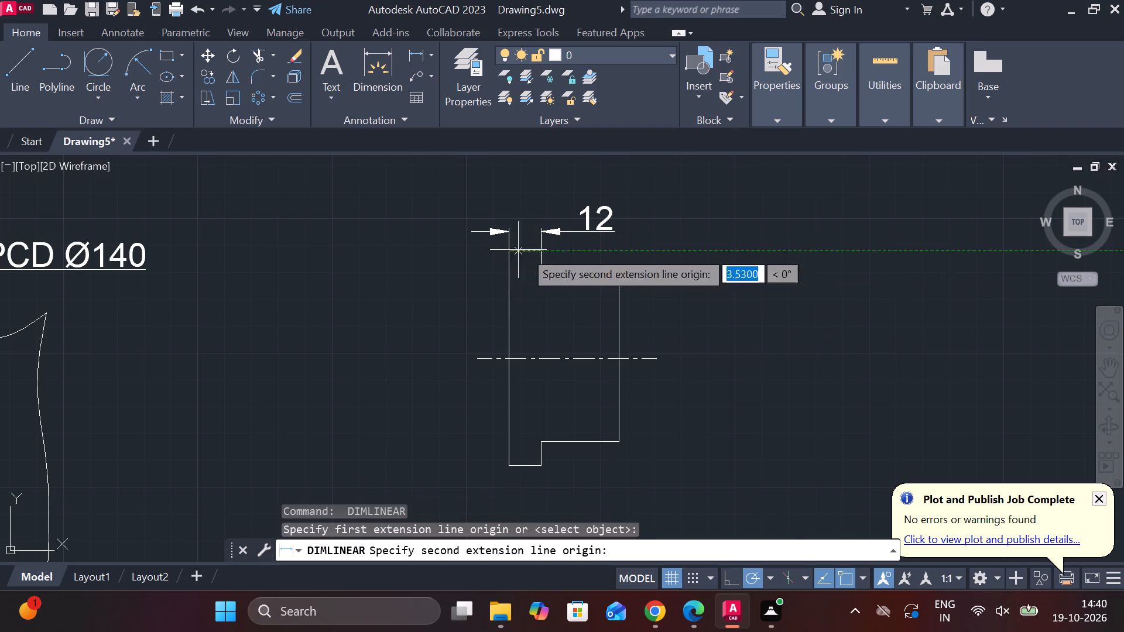
left_click(619, 269)
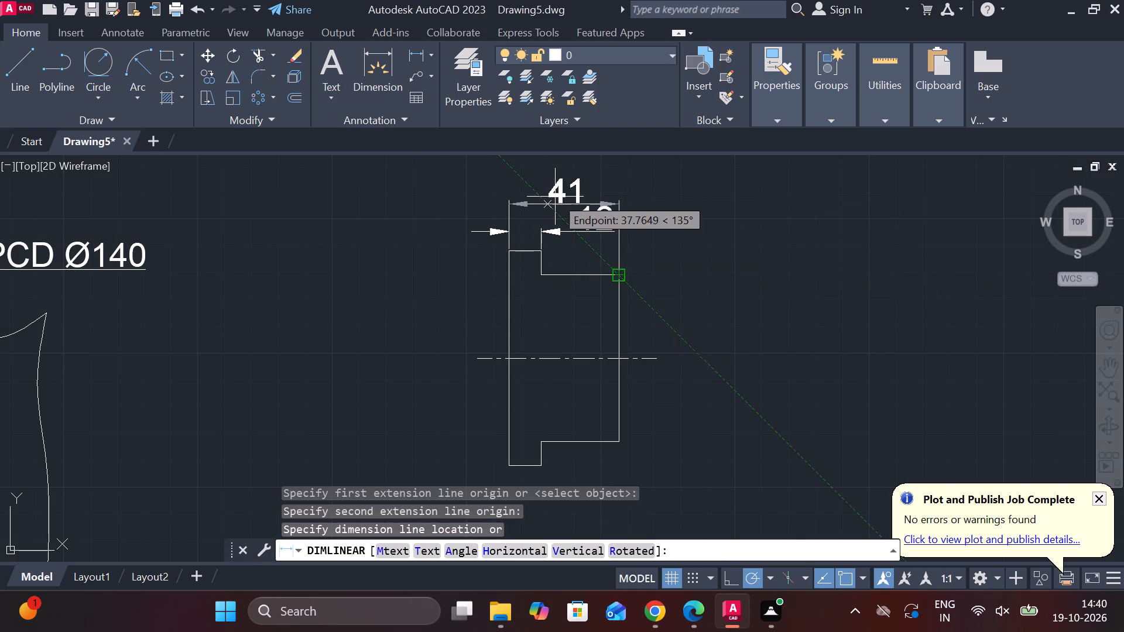
left_click(555, 186)
Add a vertical linear dimension for the height of the narrower section, placed beyond its right edge.
middle_click(680, 309)
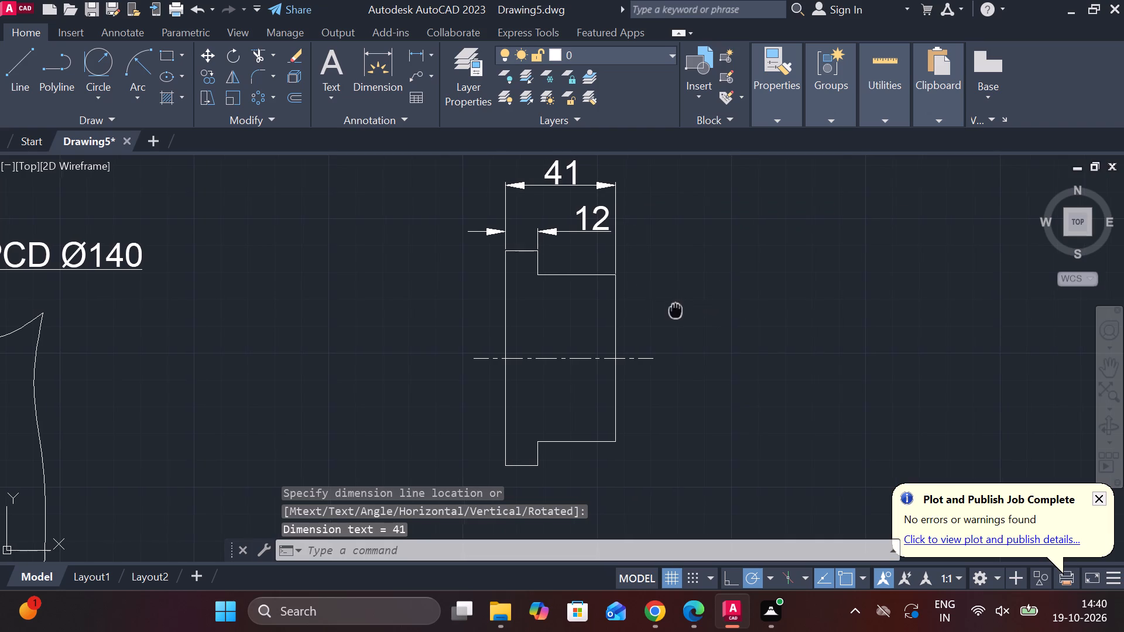
key("space")
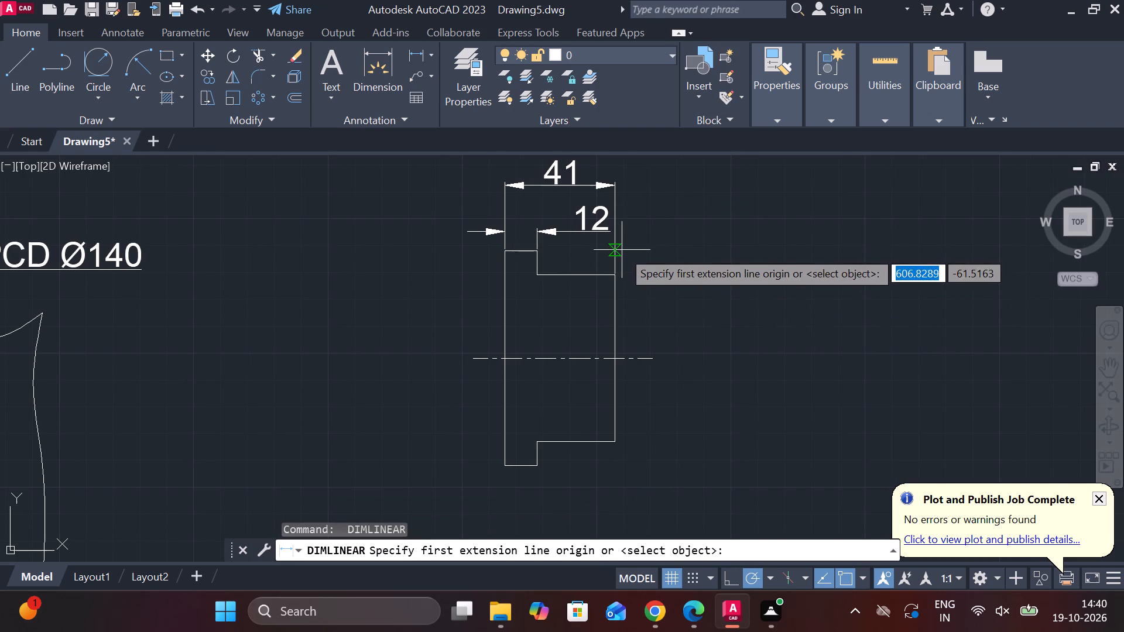
left_click(620, 266)
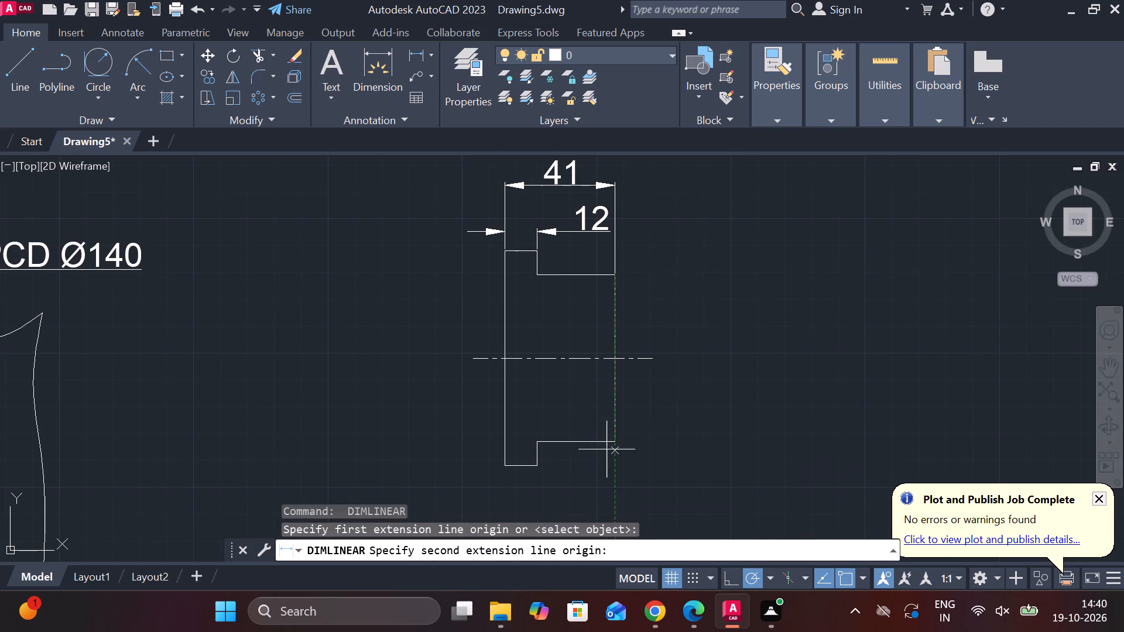
left_click(610, 445)
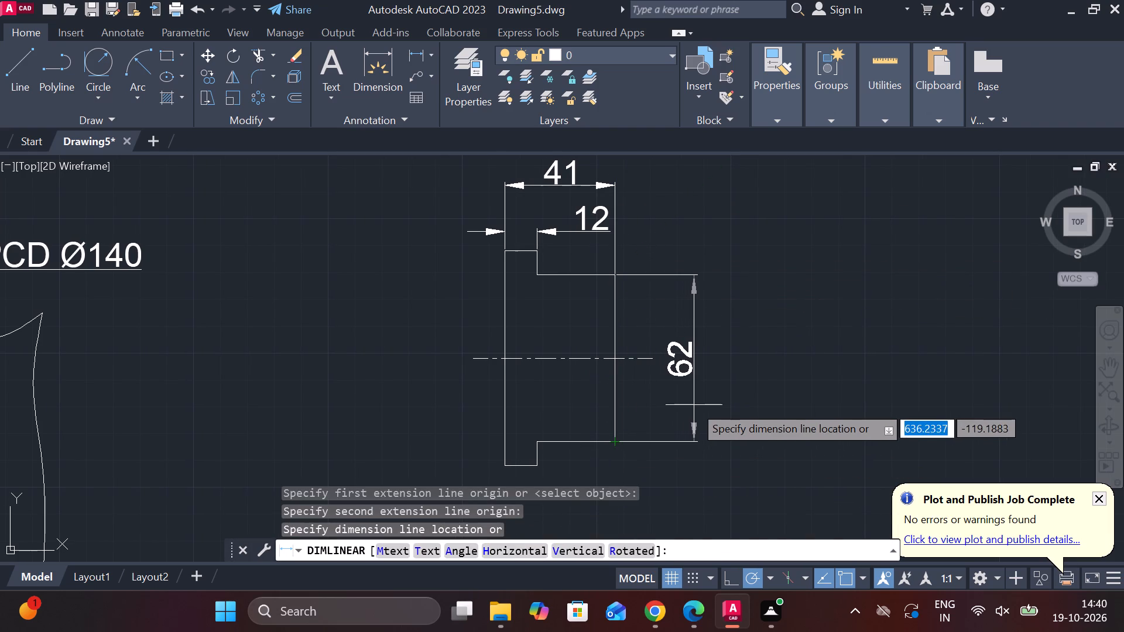
left_click(705, 404)
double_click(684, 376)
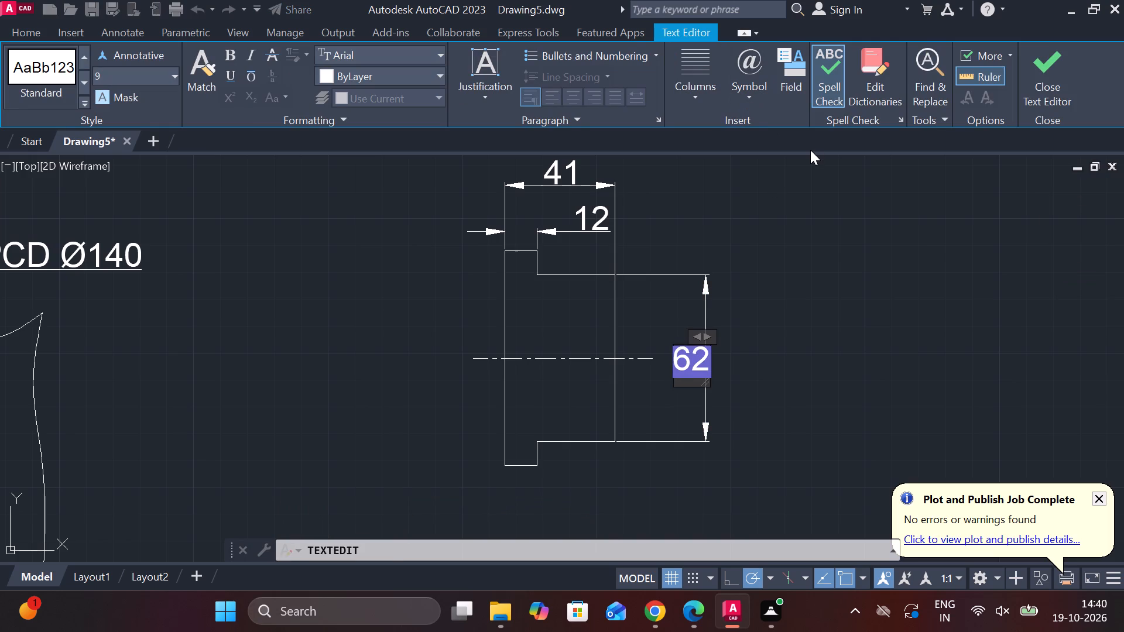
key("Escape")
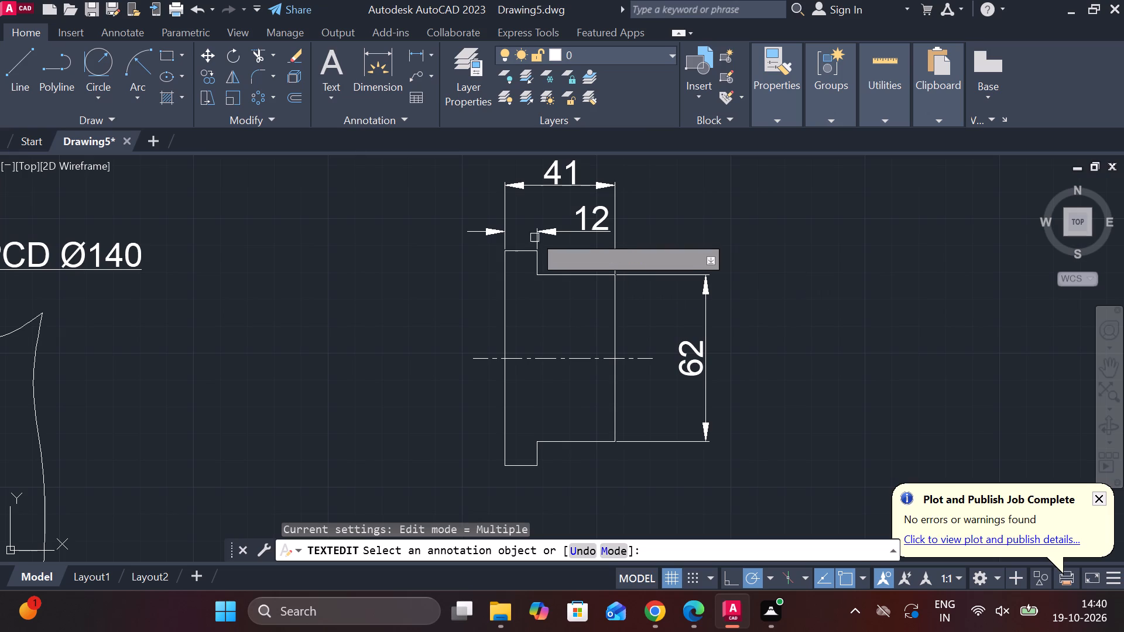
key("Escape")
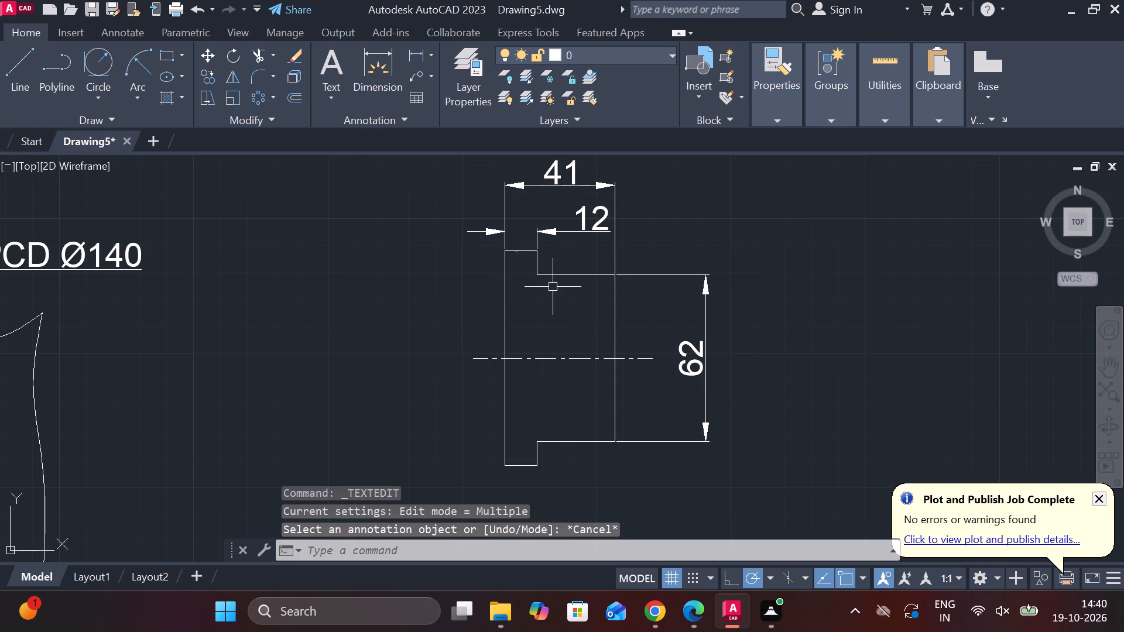
Draw an inclined line about 14.55 long from the flange's lower-left corner, sloping down and outward at an angle of 105°.
middle_click_drag(558, 322, 542, 318)
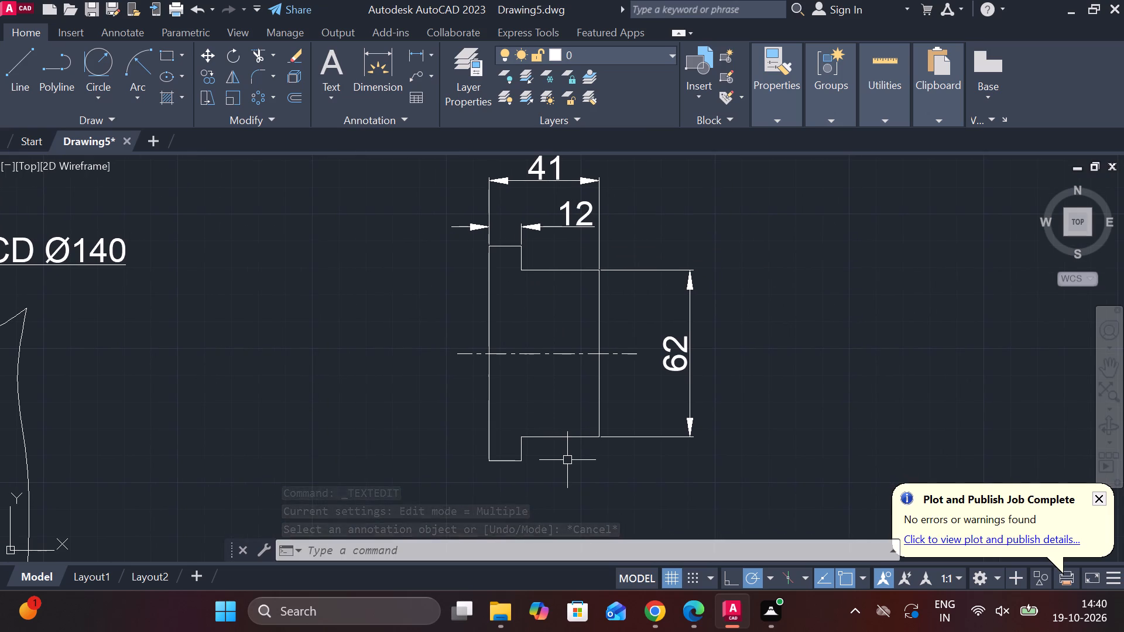
middle_click_drag(544, 439, 532, 383)
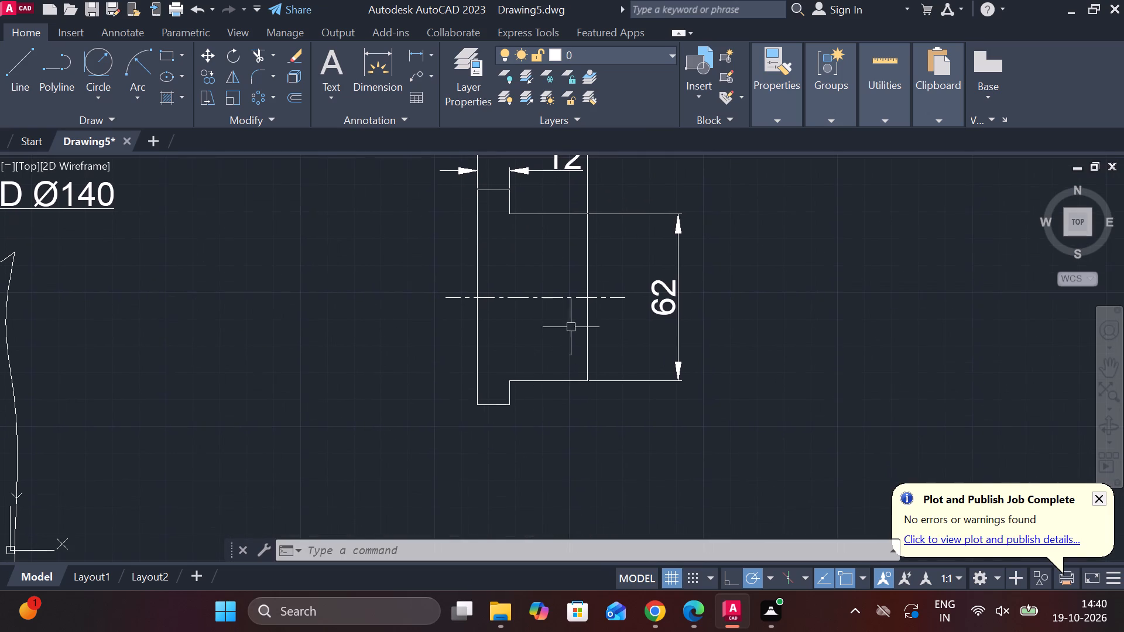
left_click(26, 57)
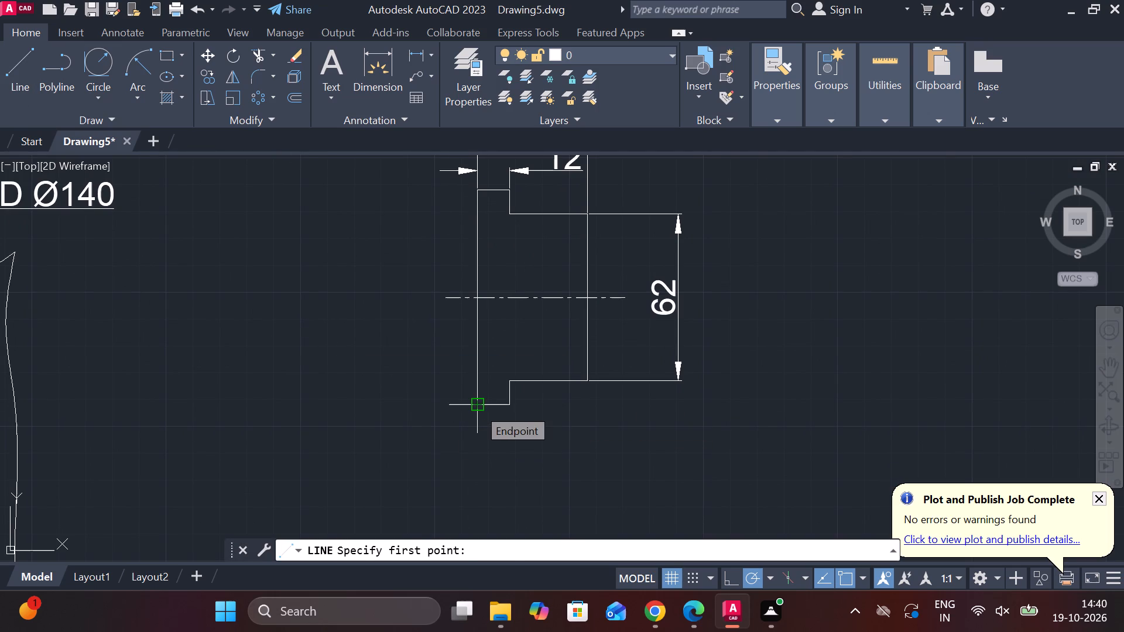
left_click(477, 407)
scroll(488, 354, "up", 2)
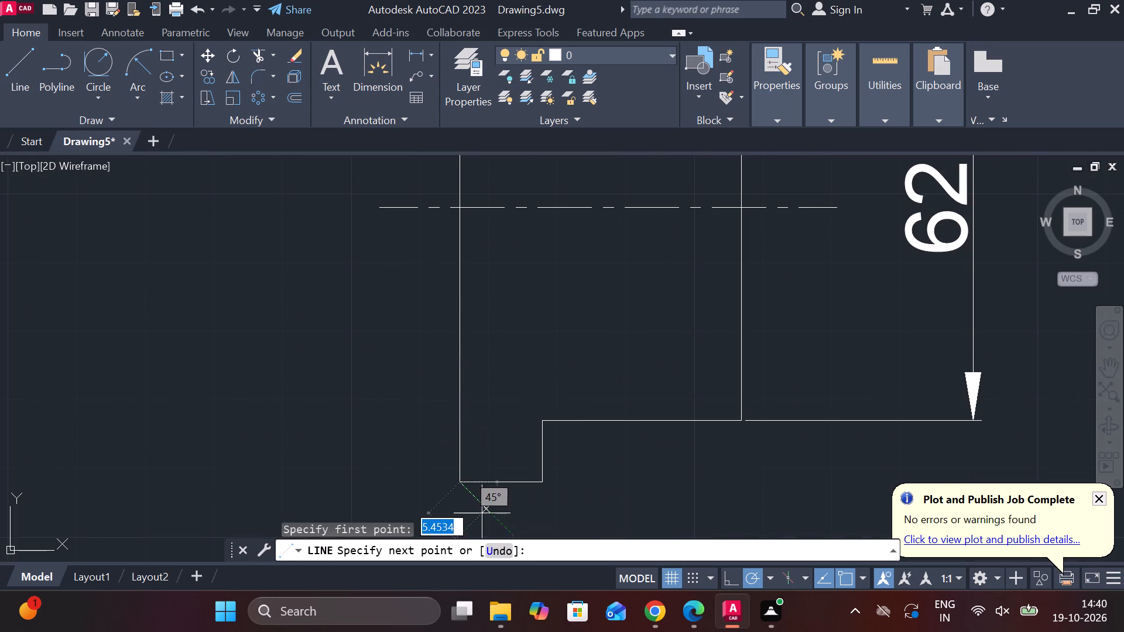
middle_click_drag(460, 437, 456, 293)
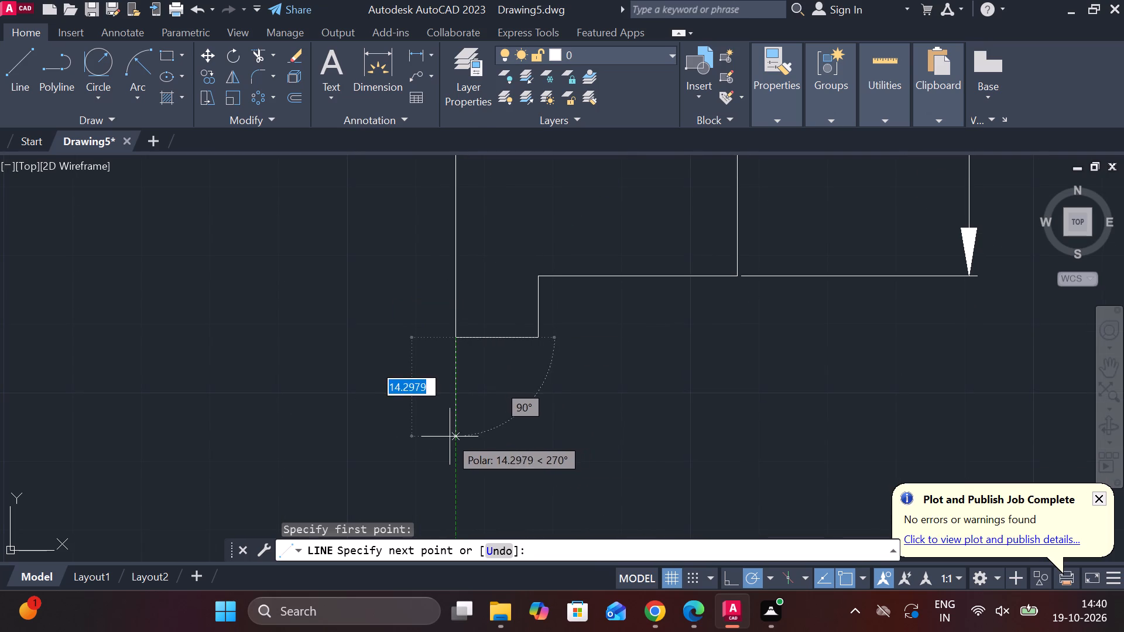
key("Tab")
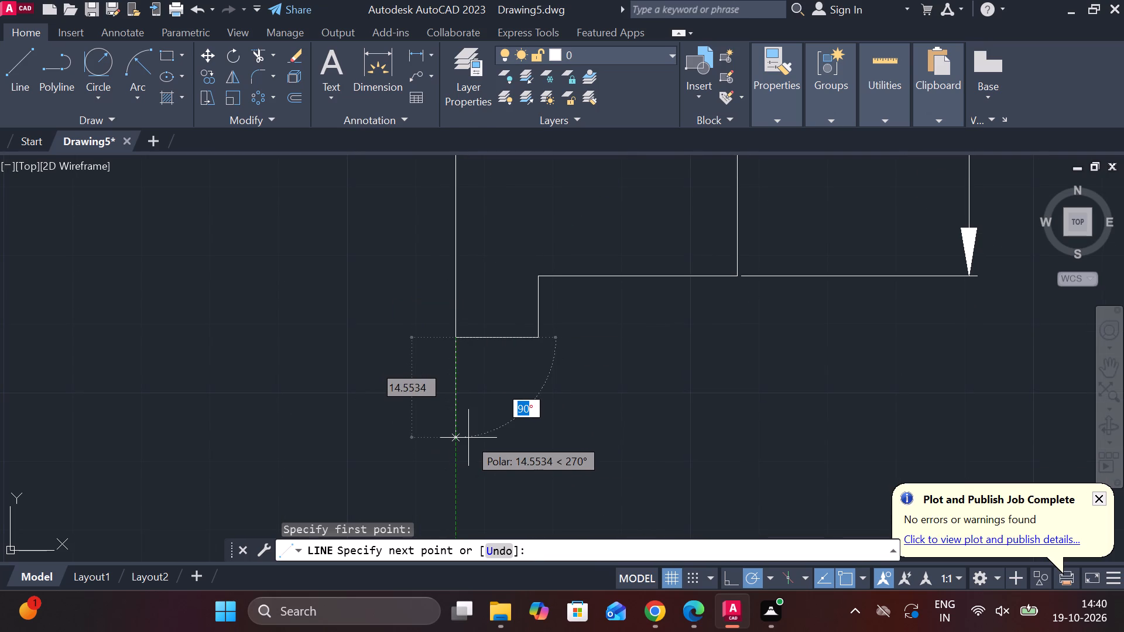
type("105")
key("Return")
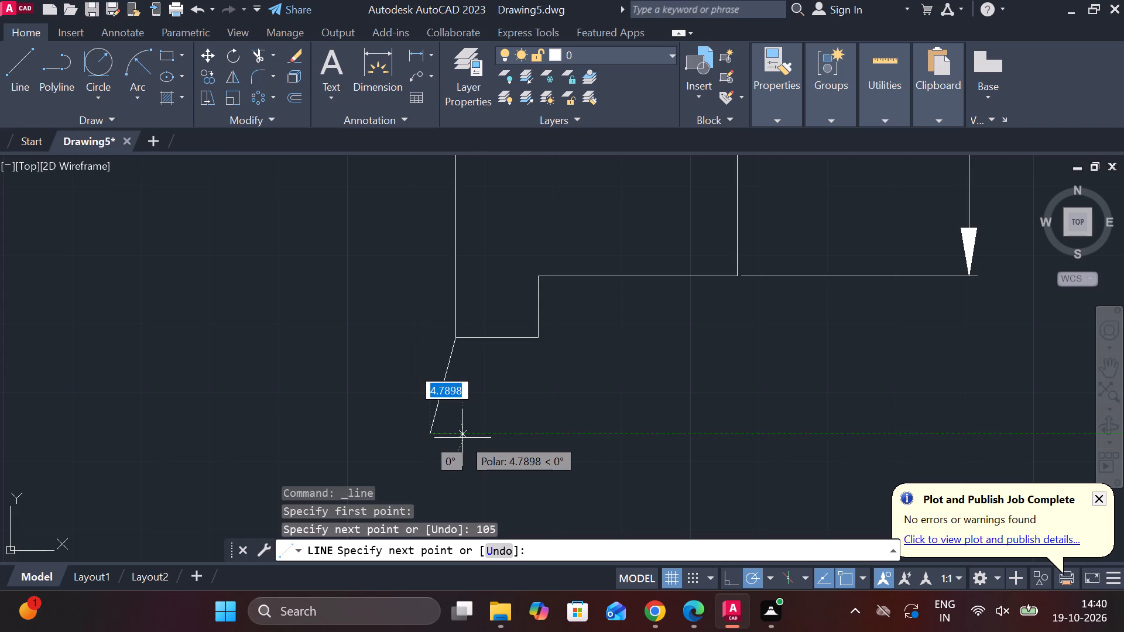
key("Escape")
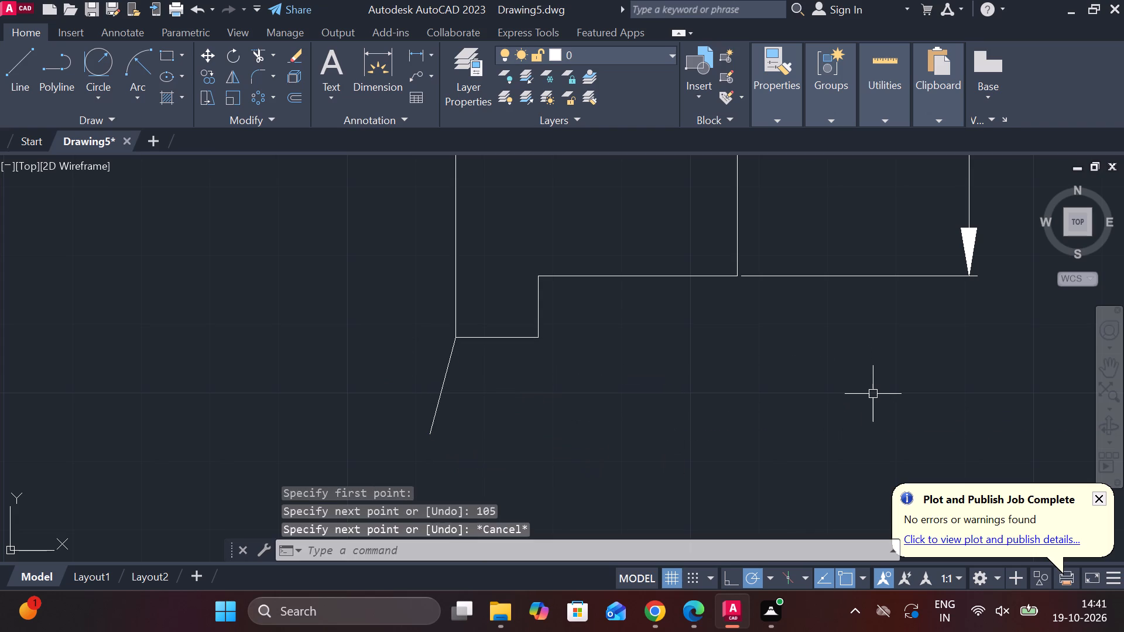
Lengthen the inclined line from its upper end by about 22.6, extending it up into the stepped outline.
left_click(449, 380)
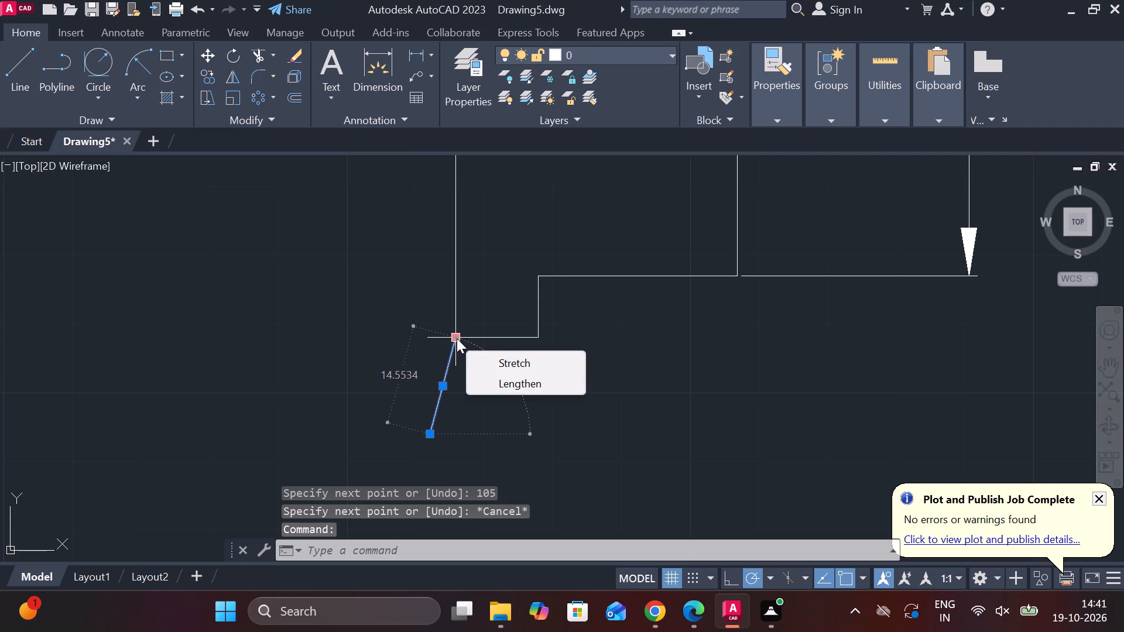
left_click(506, 383)
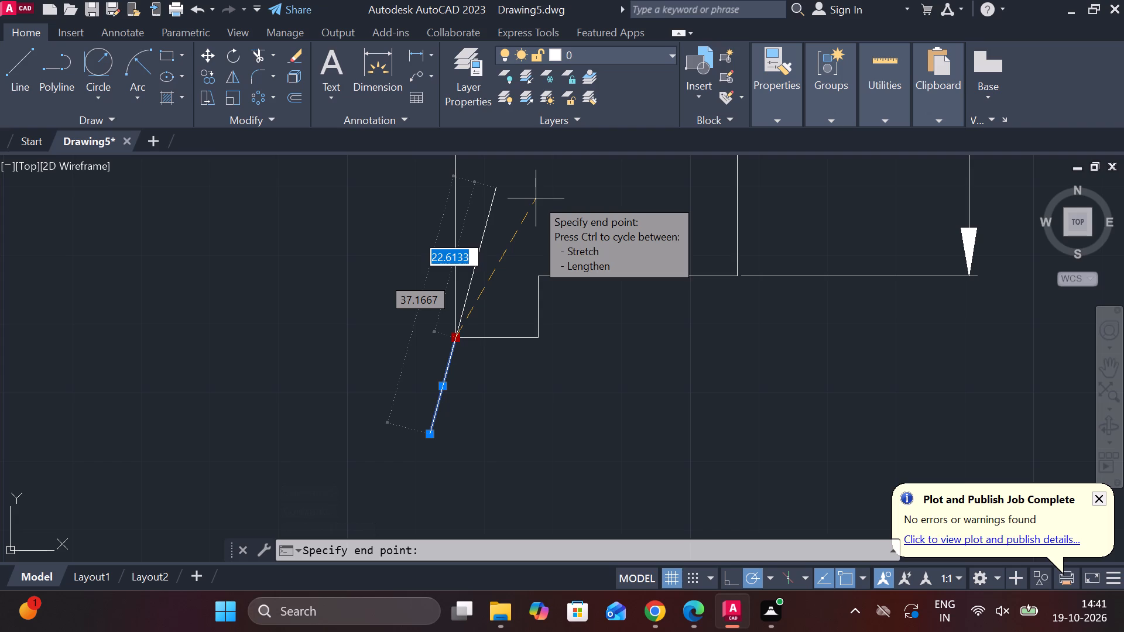
left_click(536, 198)
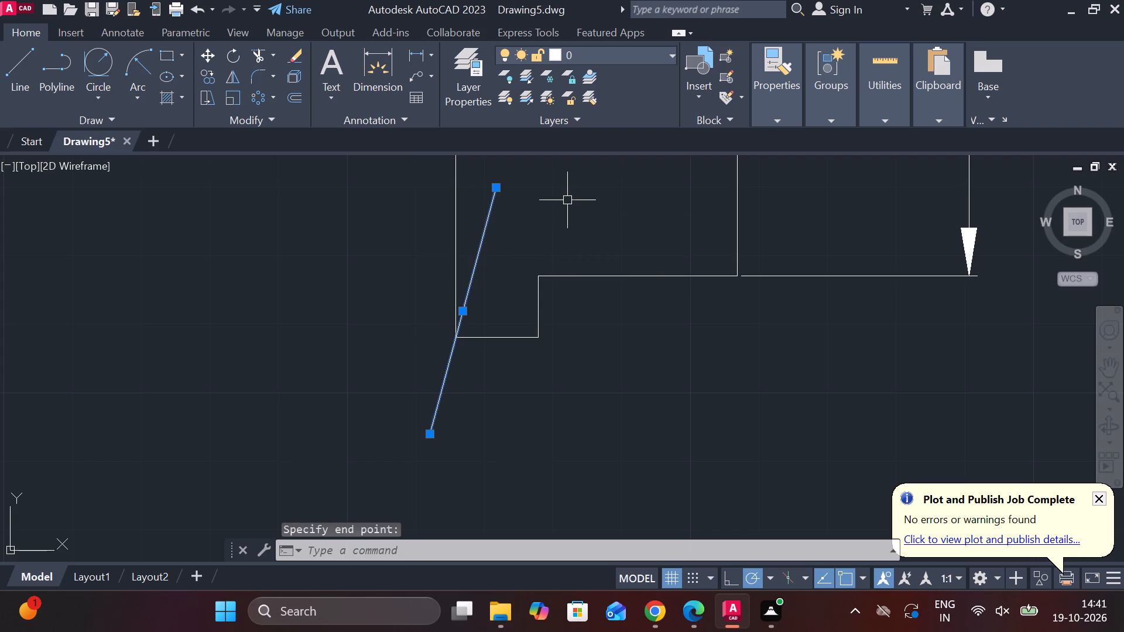
scroll(618, 258, "down", 2)
middle_click_drag(620, 280, 595, 339)
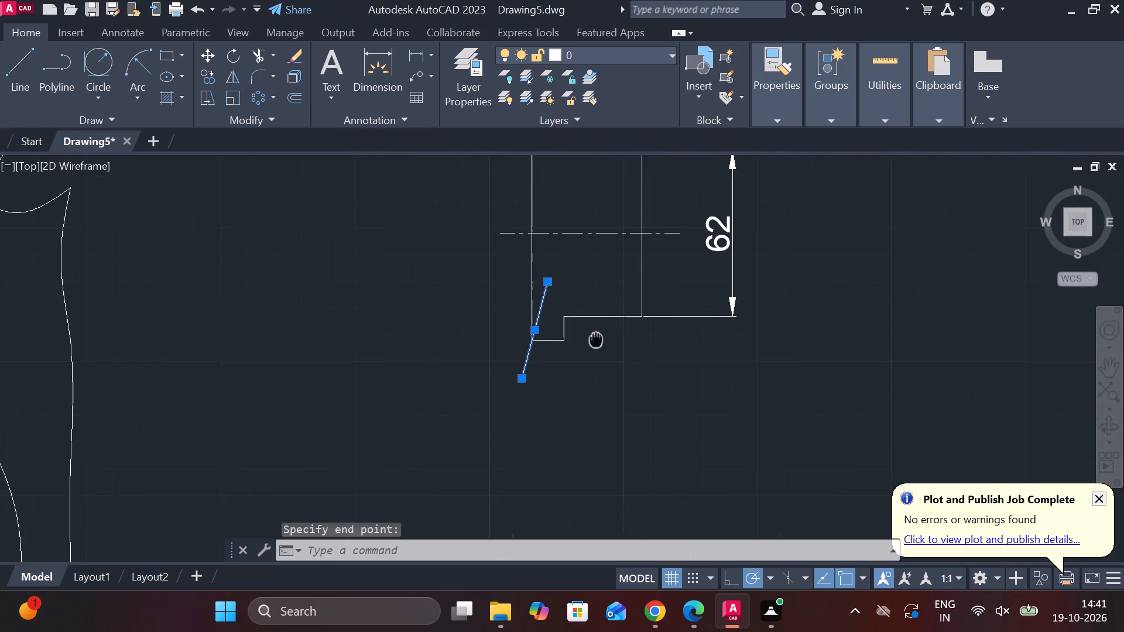
key("Escape")
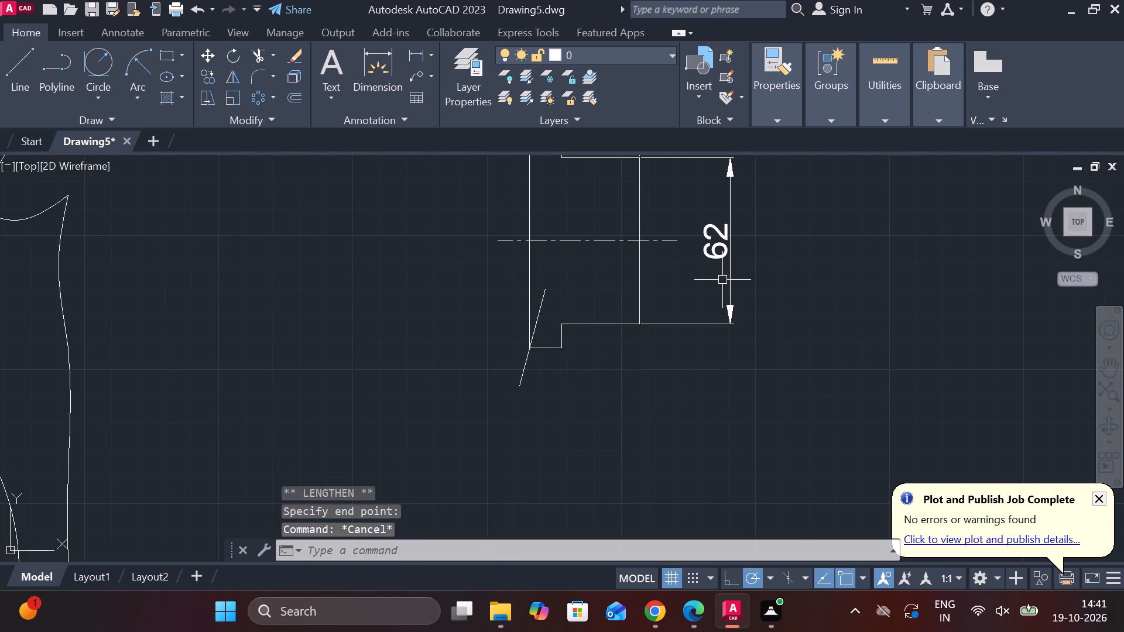
Draw a horizontal line from the right vertical edge, 25 below the centre line, extending past the outline's left edge.
key("l")
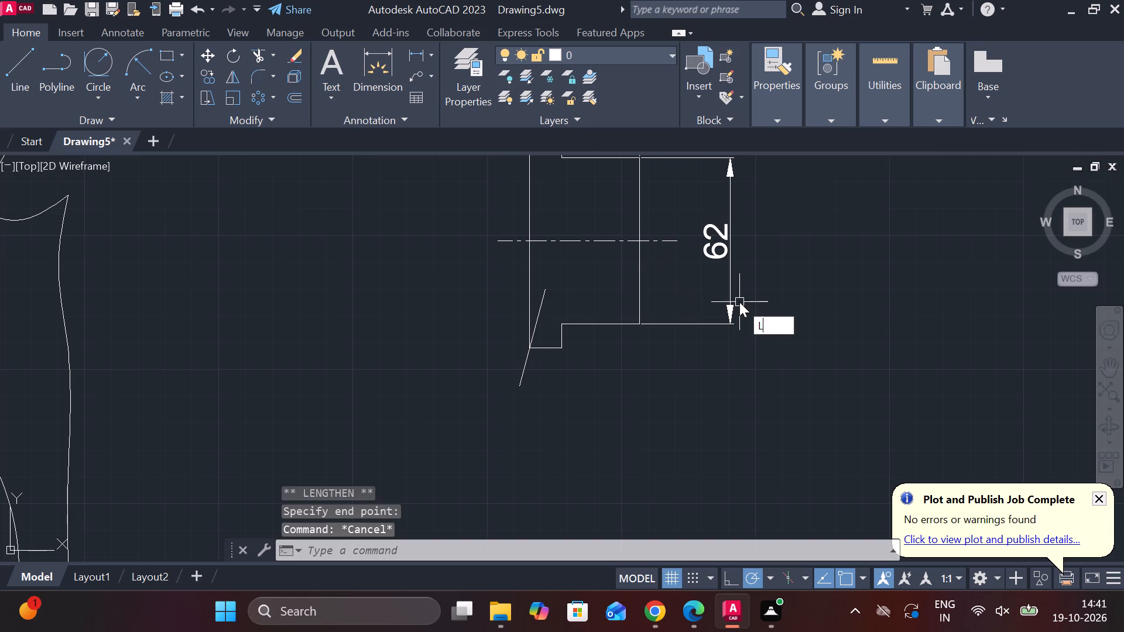
key("Return")
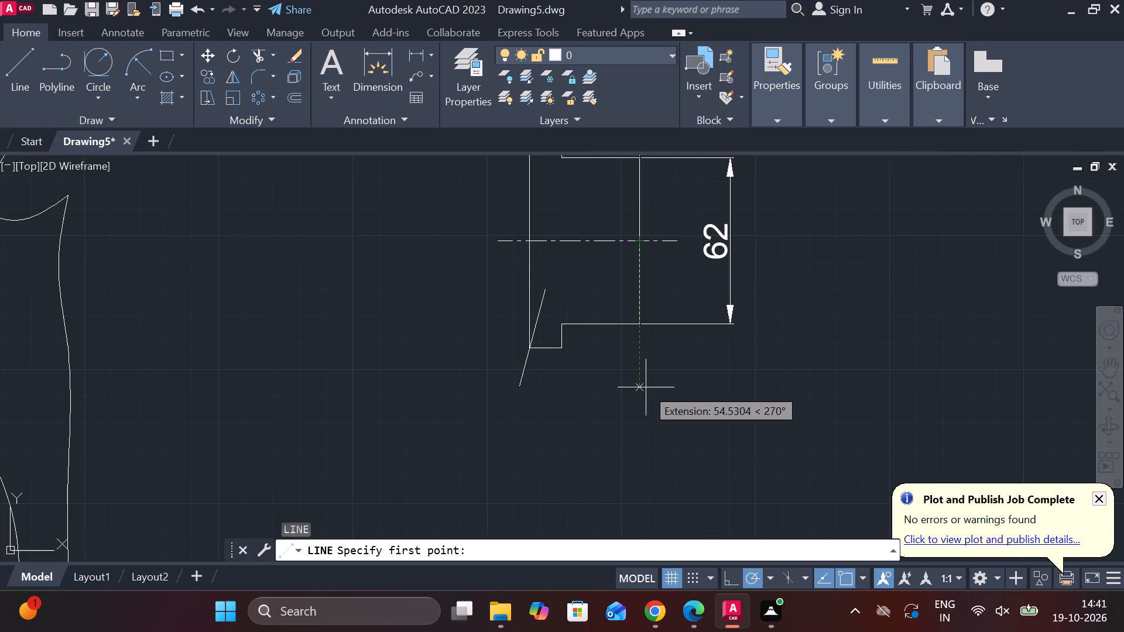
type("25")
key("Return")
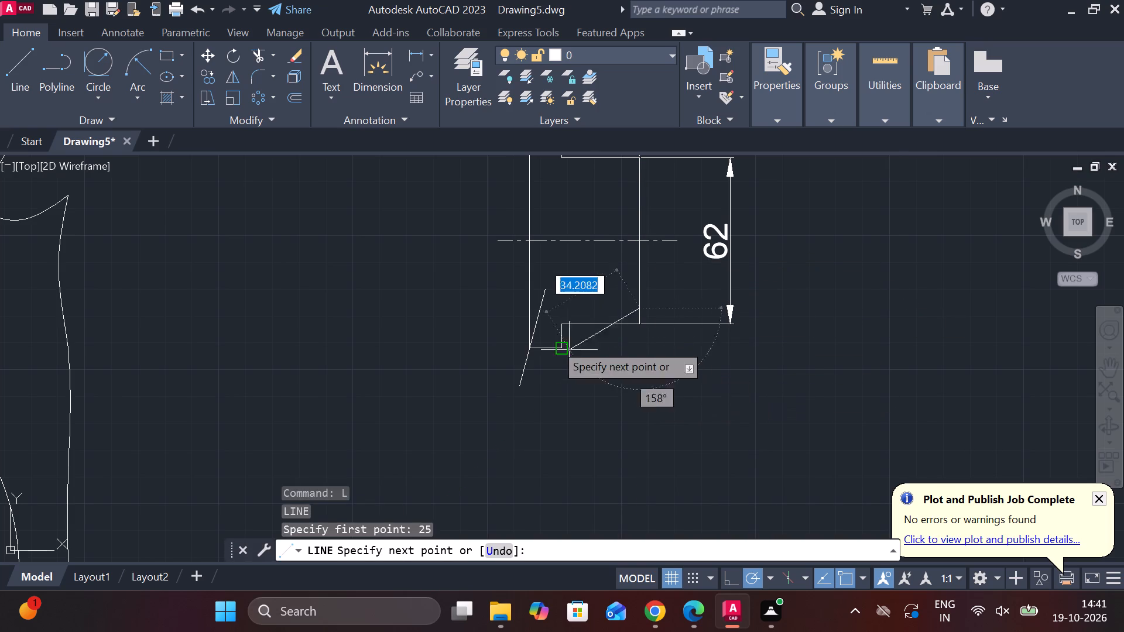
left_click(494, 311)
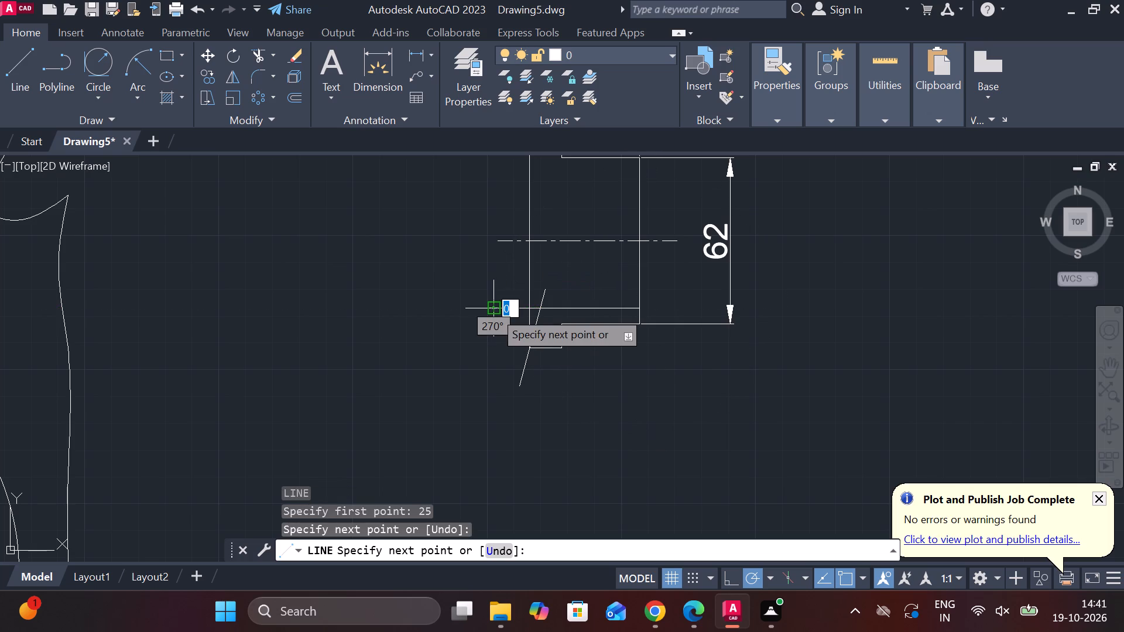
key("Escape")
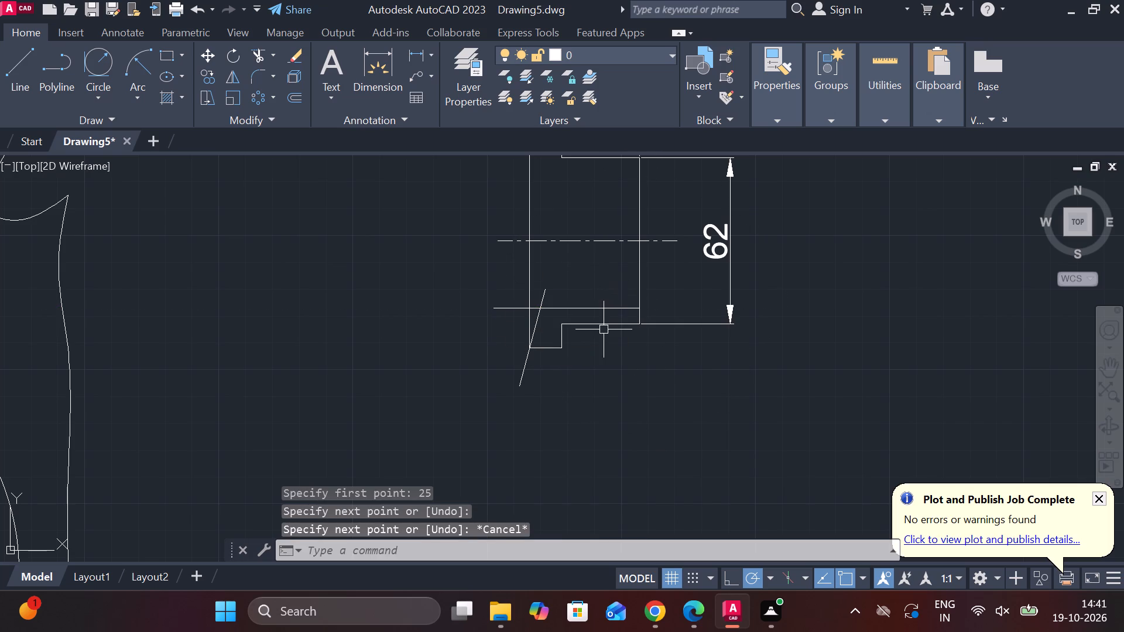
Trim the horizontal line and the upper end of the inclined line back to the corner where they meet.
middle_click_drag(604, 329, 604, 372)
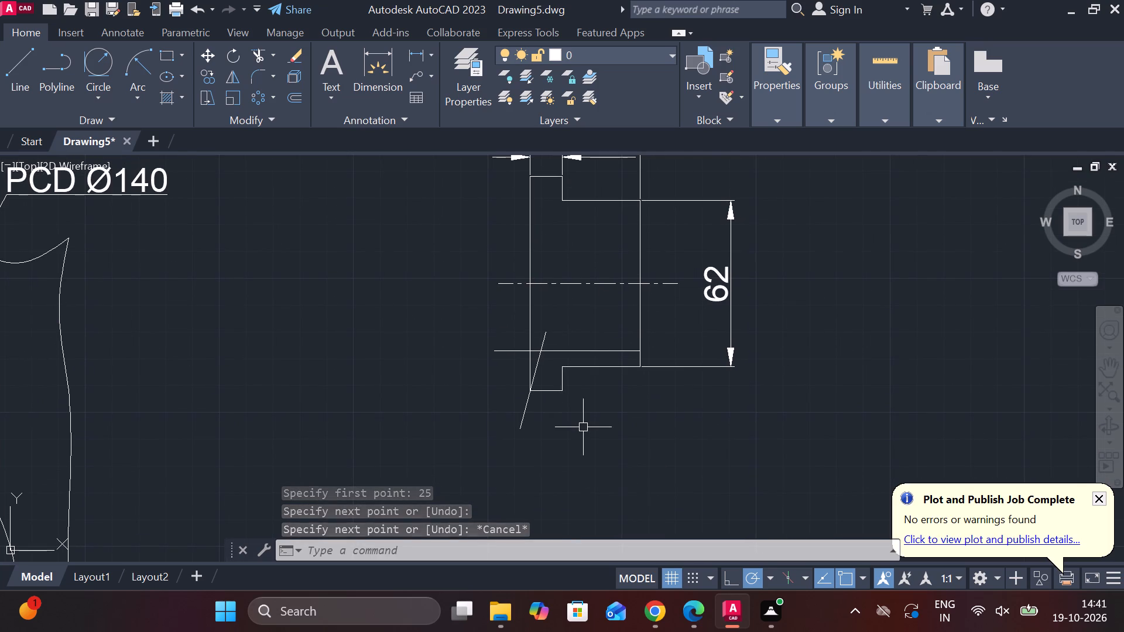
scroll(581, 367, "up", 2)
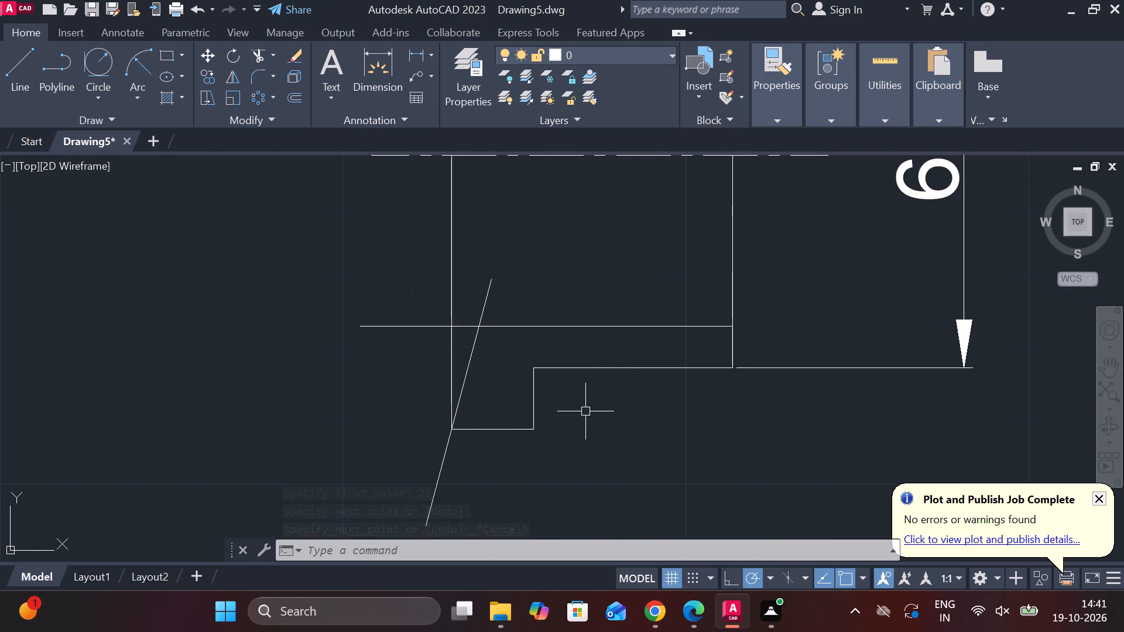
type("TE")
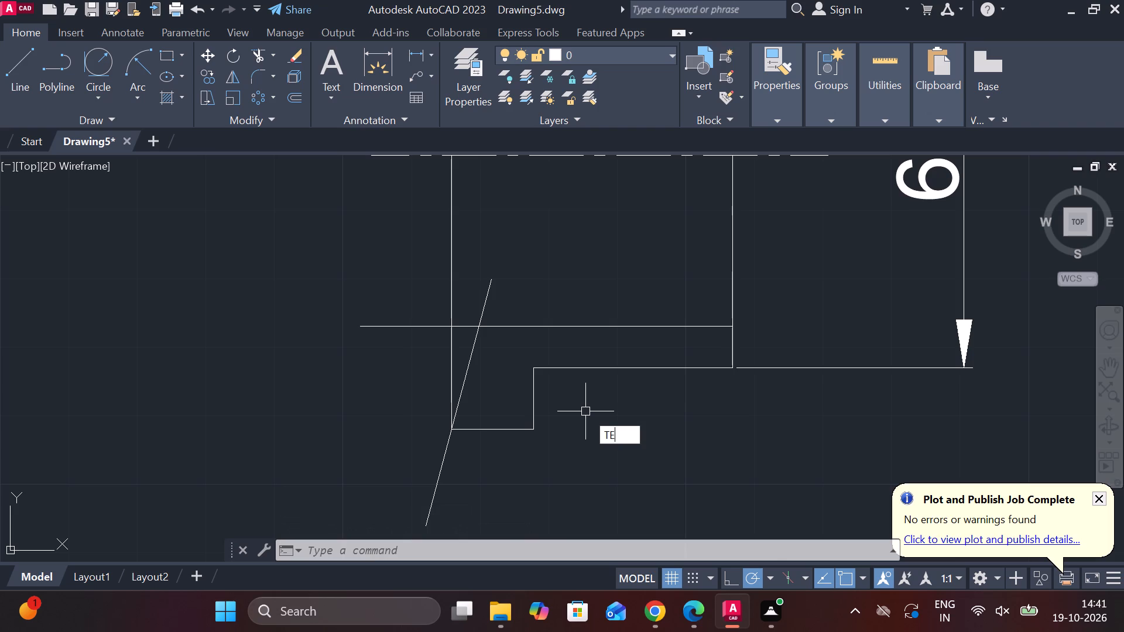
key("BackSpace")
key("r")
key("BackSpace")
key("BackSpace")
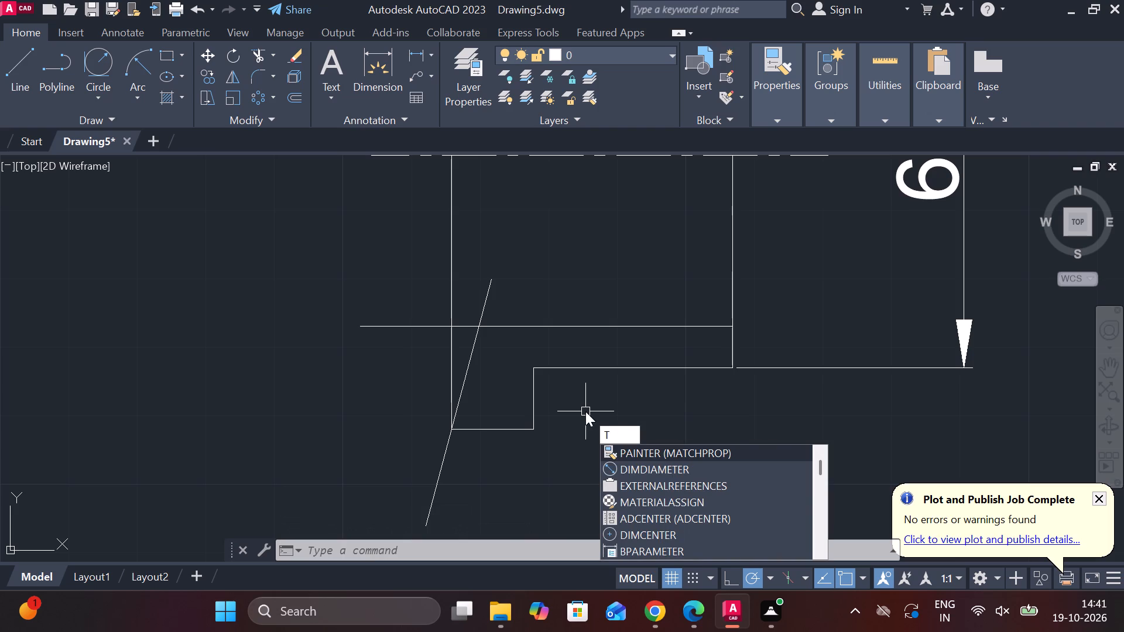
key("r")
key("Return")
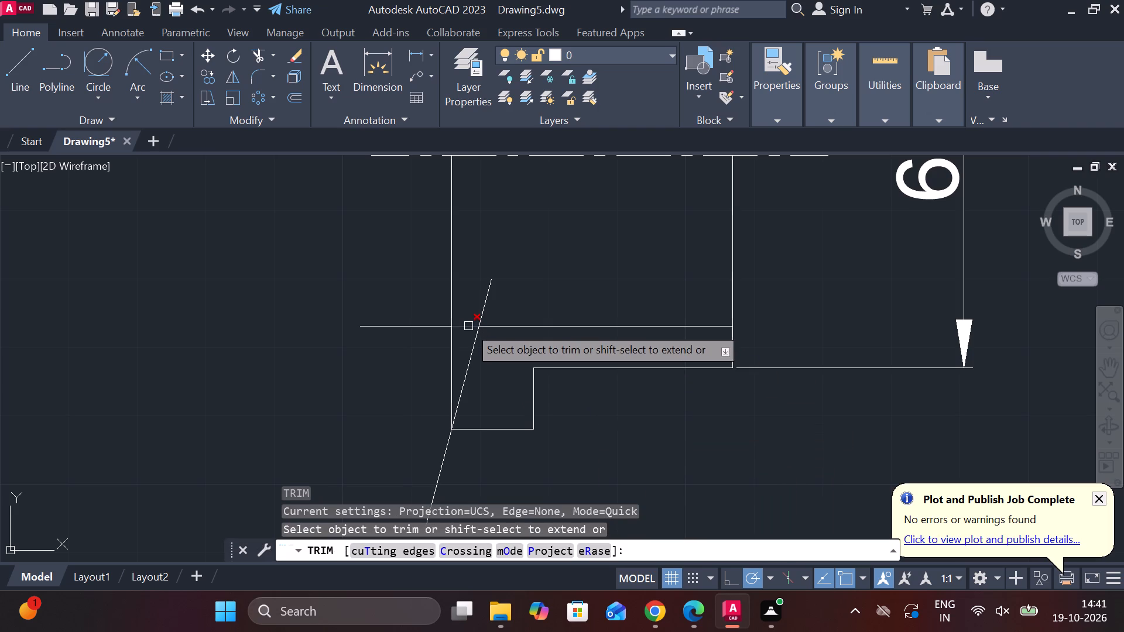
left_click(416, 327)
left_click(487, 309)
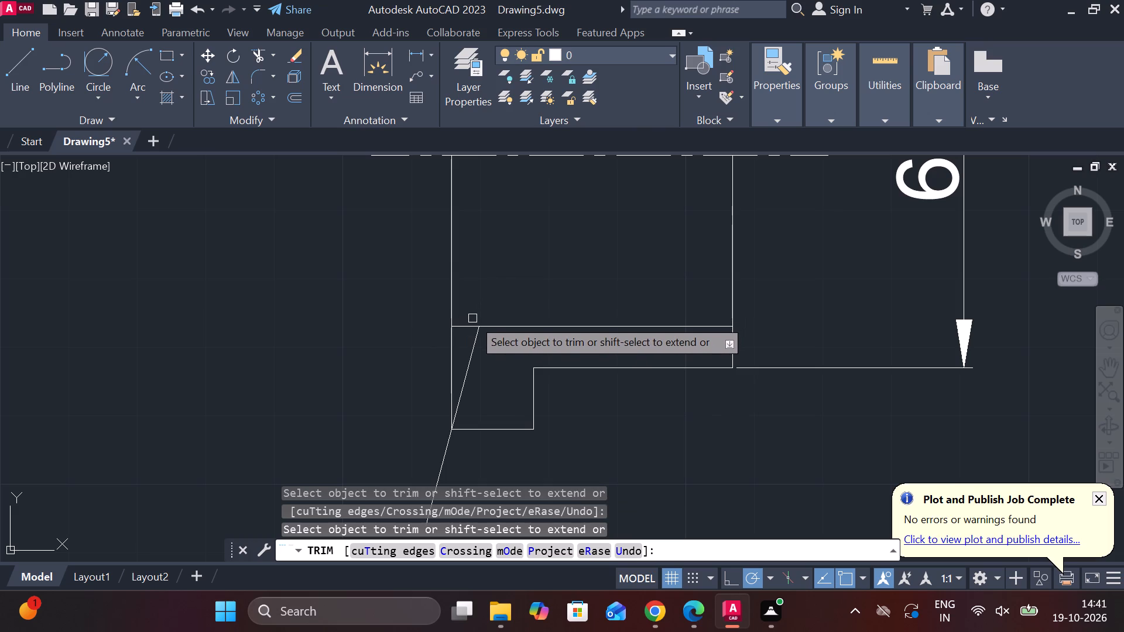
left_click(468, 325)
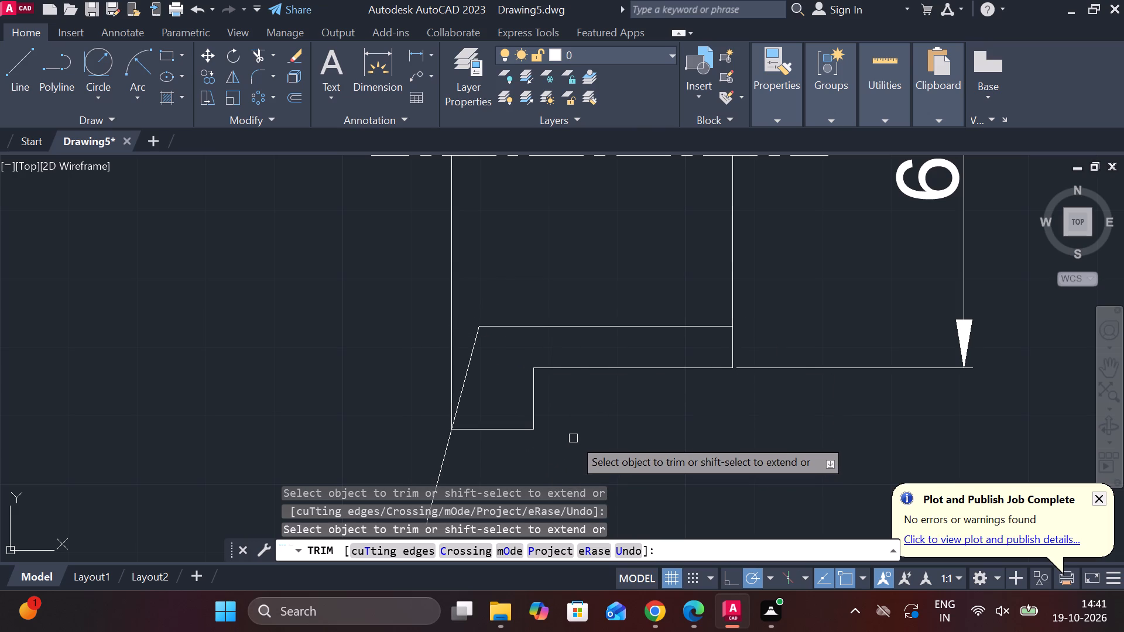
key("Escape")
key("Escape")
Mirror the inner horizontal line and the inclined line about the centre line, keeping the source objects.
left_click(553, 327)
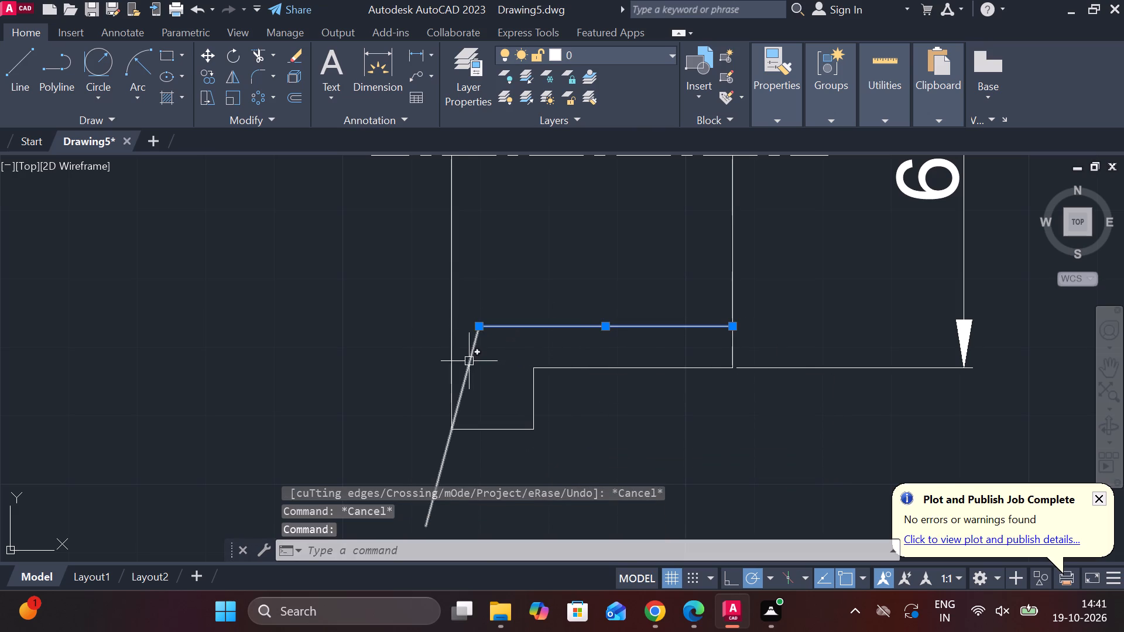
left_click(469, 359)
type("MI")
key("Return")
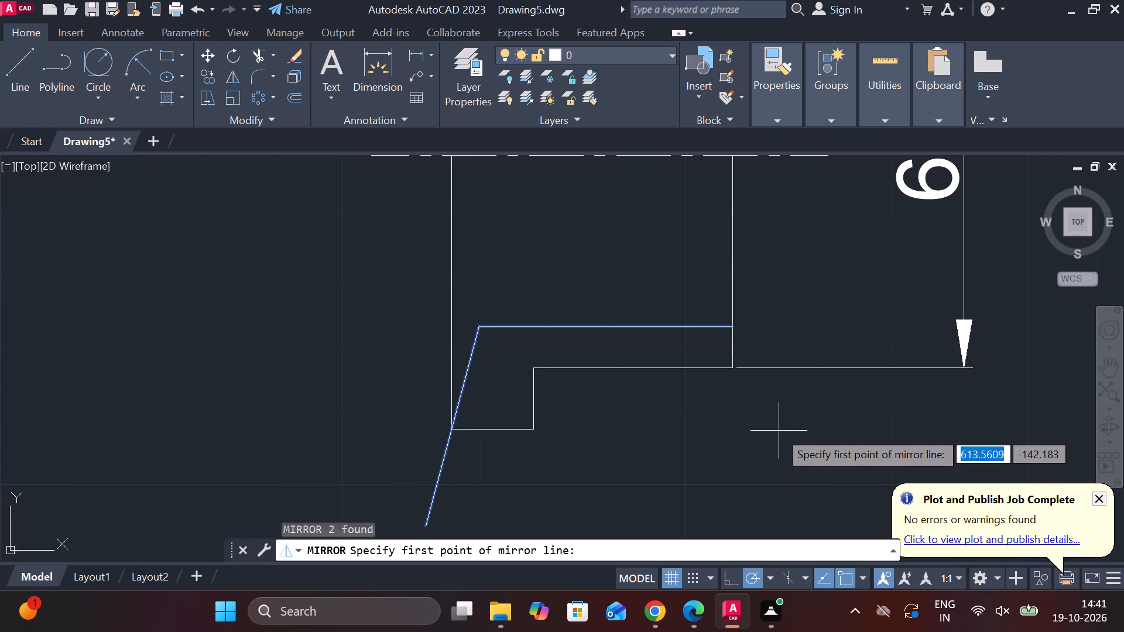
middle_click_drag(688, 287, 650, 444)
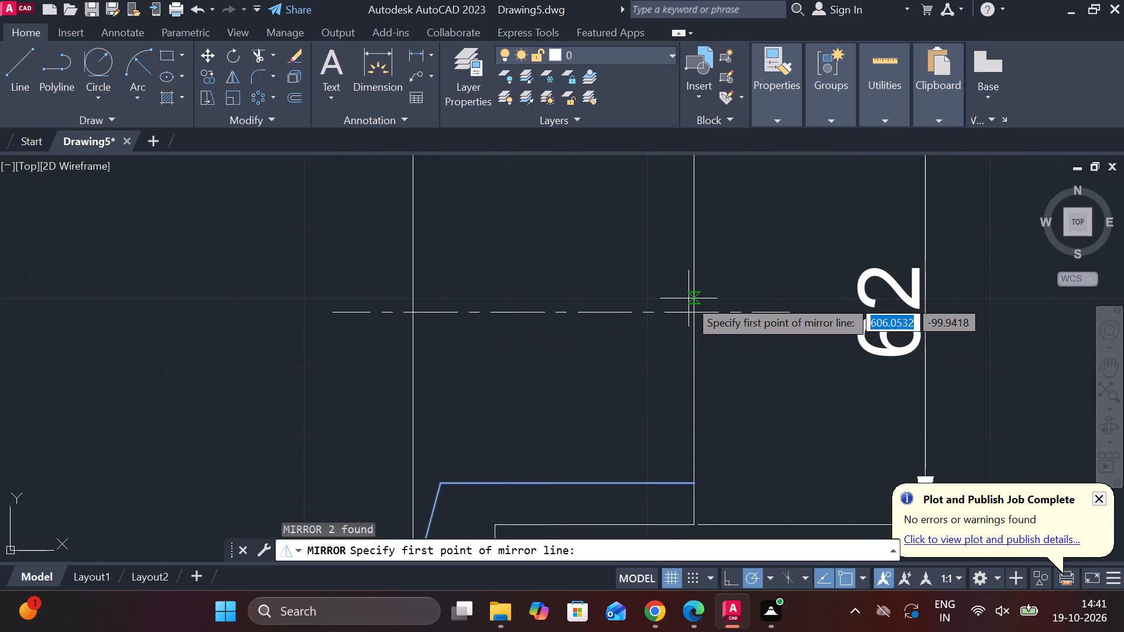
left_click(694, 308)
middle_click_drag(701, 235, 692, 331)
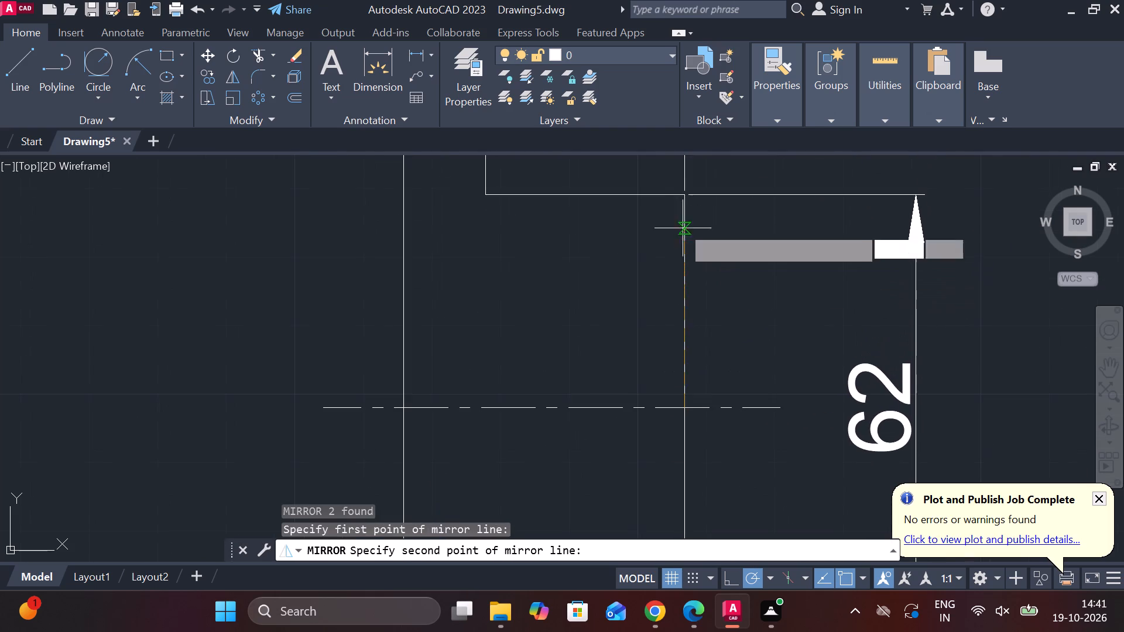
scroll(684, 194, "down", 2)
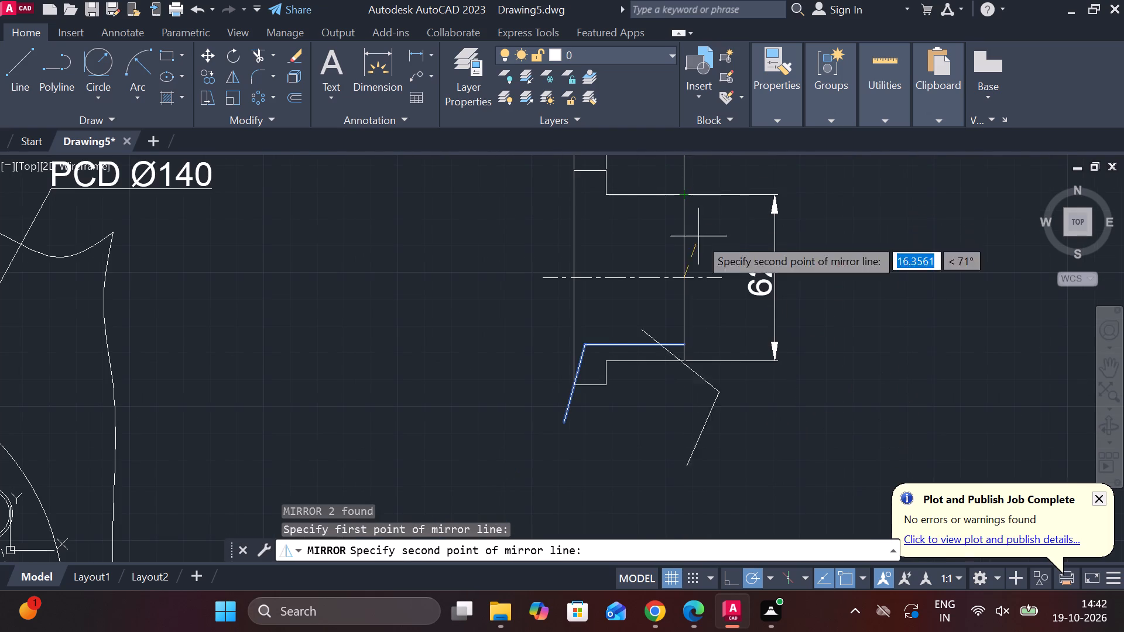
left_click(780, 281)
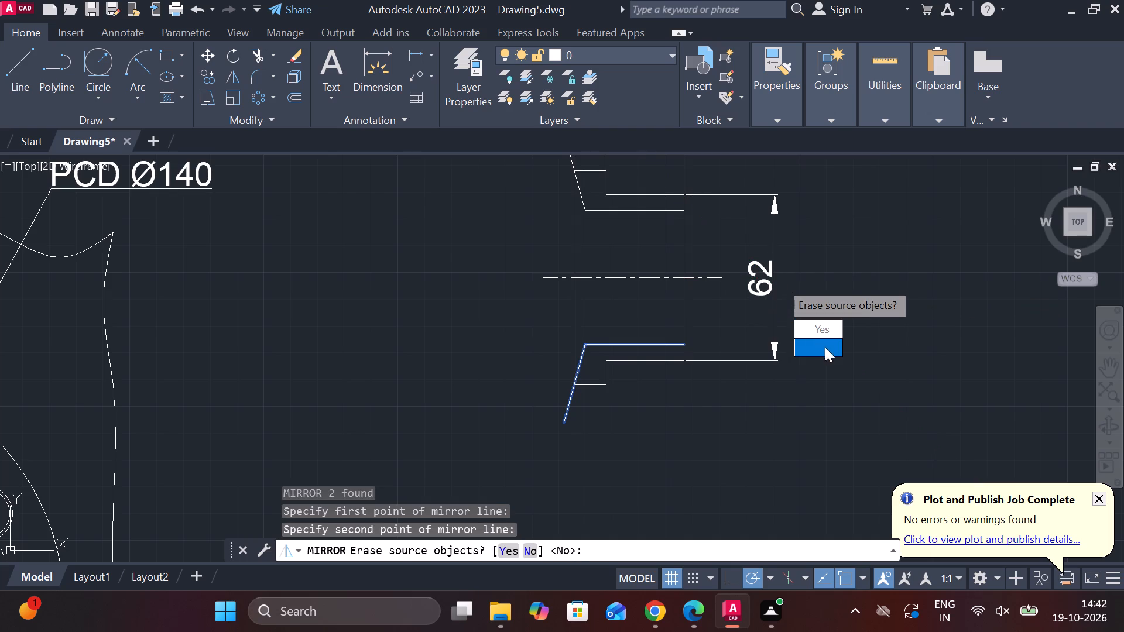
left_click_drag(827, 354, 780, 281)
key("Escape")
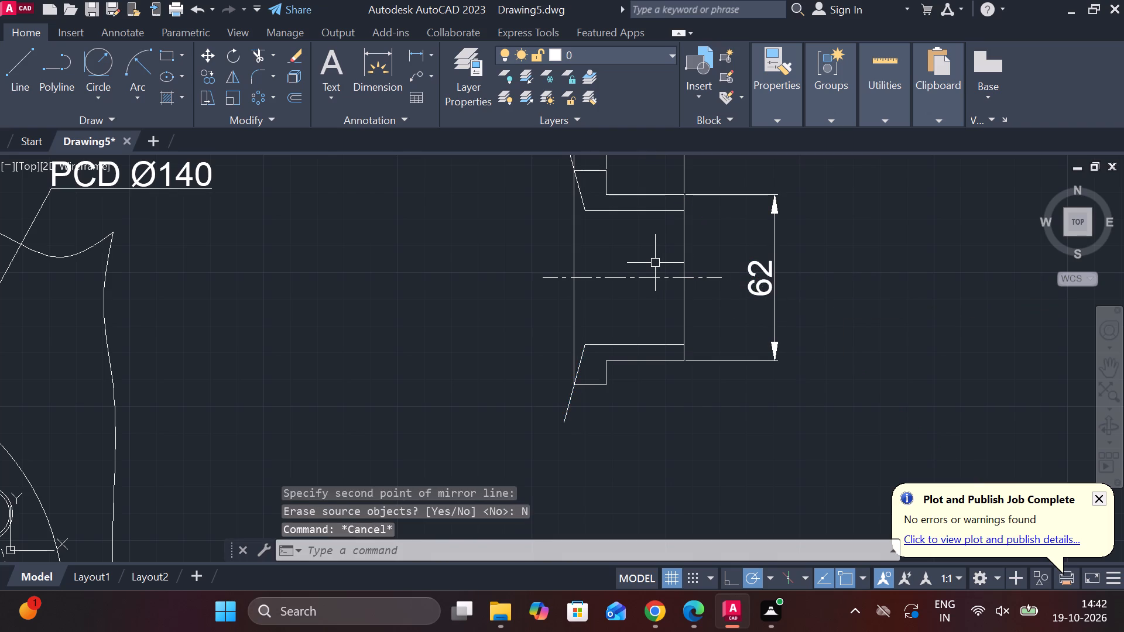
Draw a vertical line joining the upper and lower inner corners where the inclined and horizontal lines meet.
key("l")
key("Return")
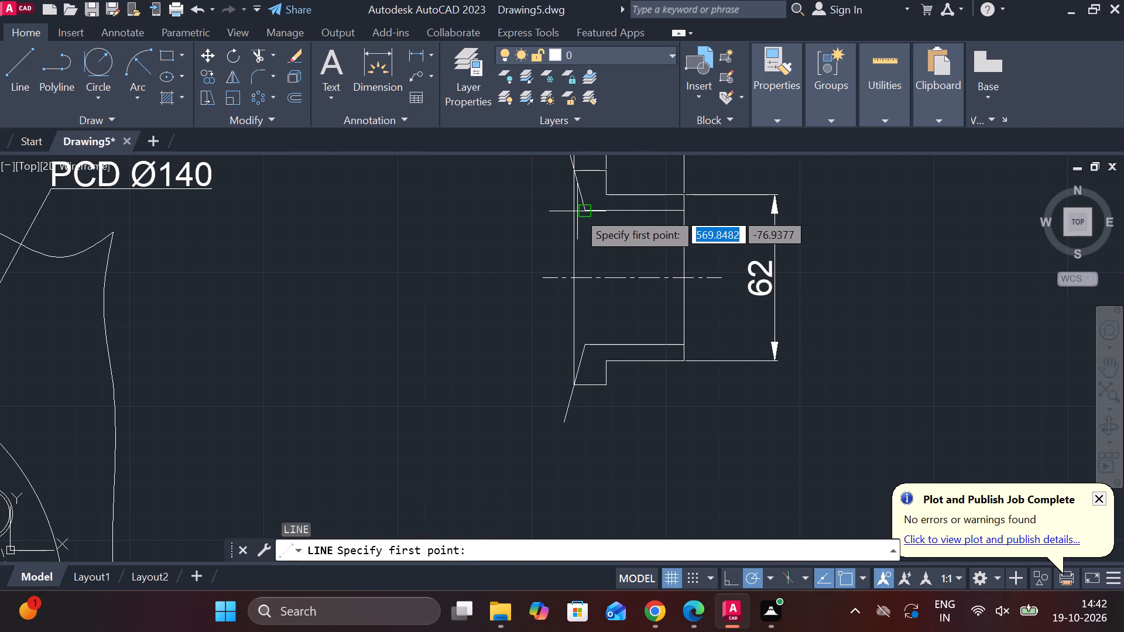
left_click(582, 211)
left_click(585, 351)
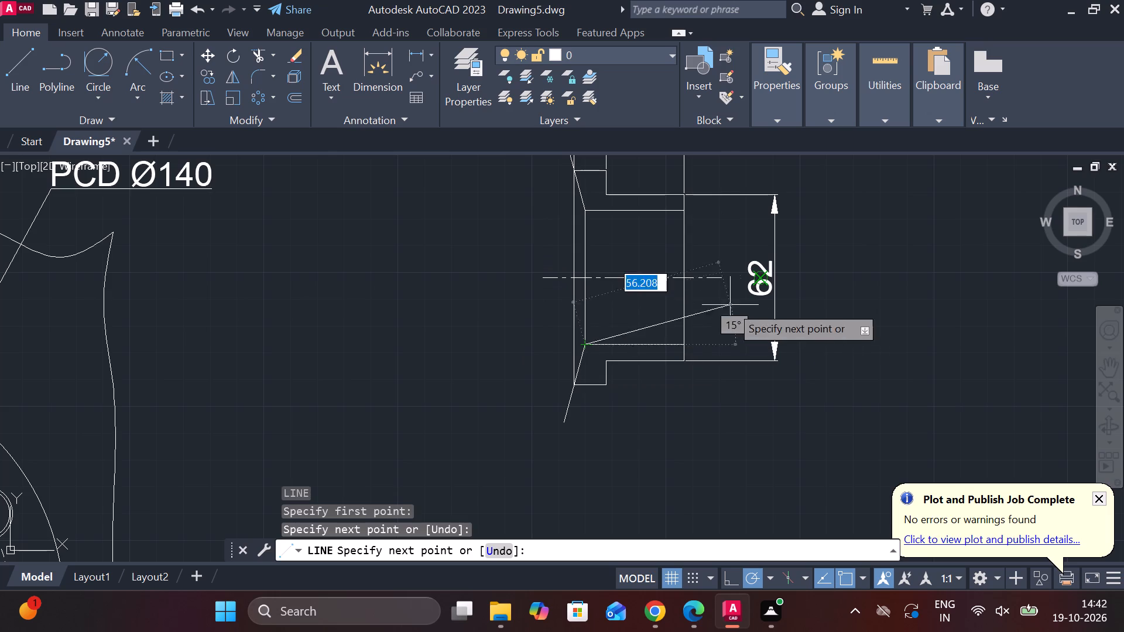
key("Escape")
Trim the end of the upper inclined line that projects beyond the flange's upper-left corner.
type("TR")
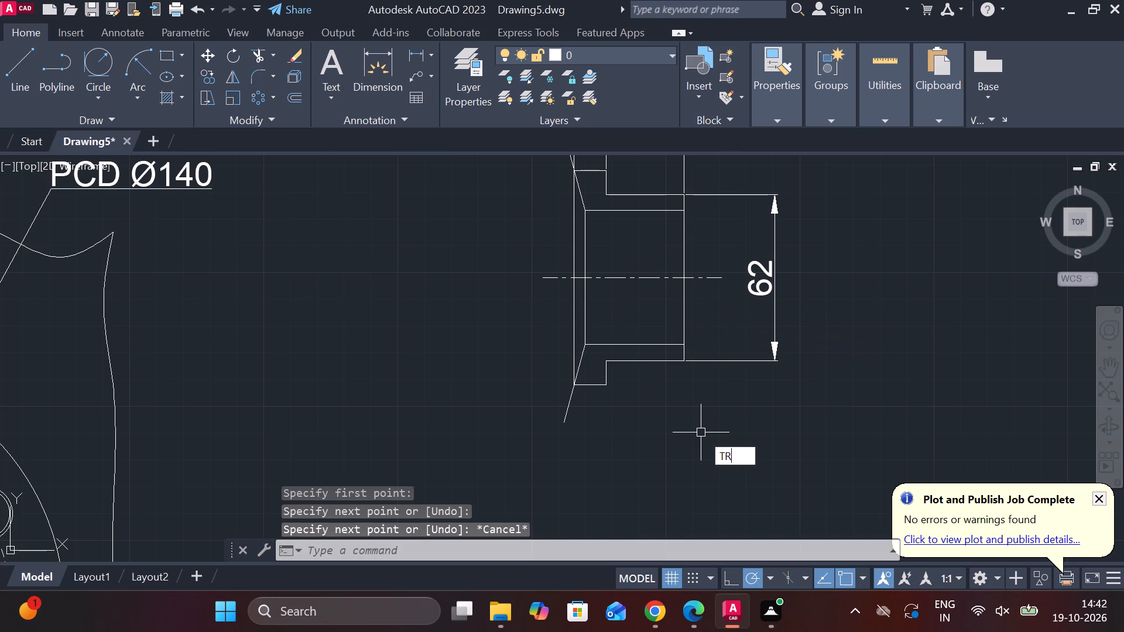
key("space")
middle_click_drag(597, 413, 588, 465)
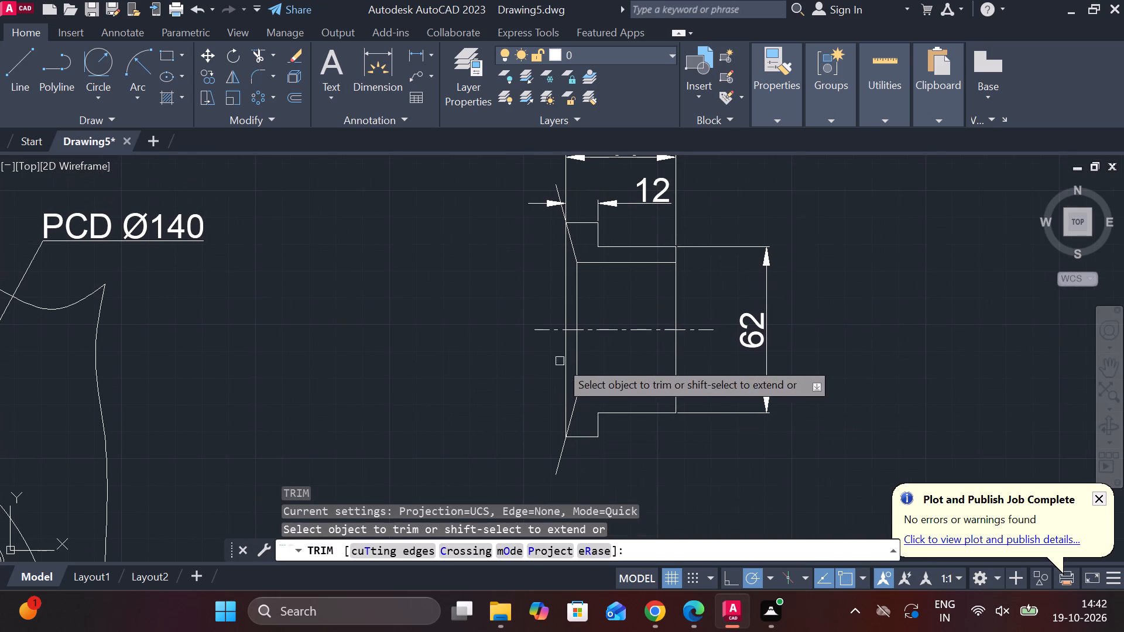
left_click(554, 187)
scroll(554, 201, "up", 2)
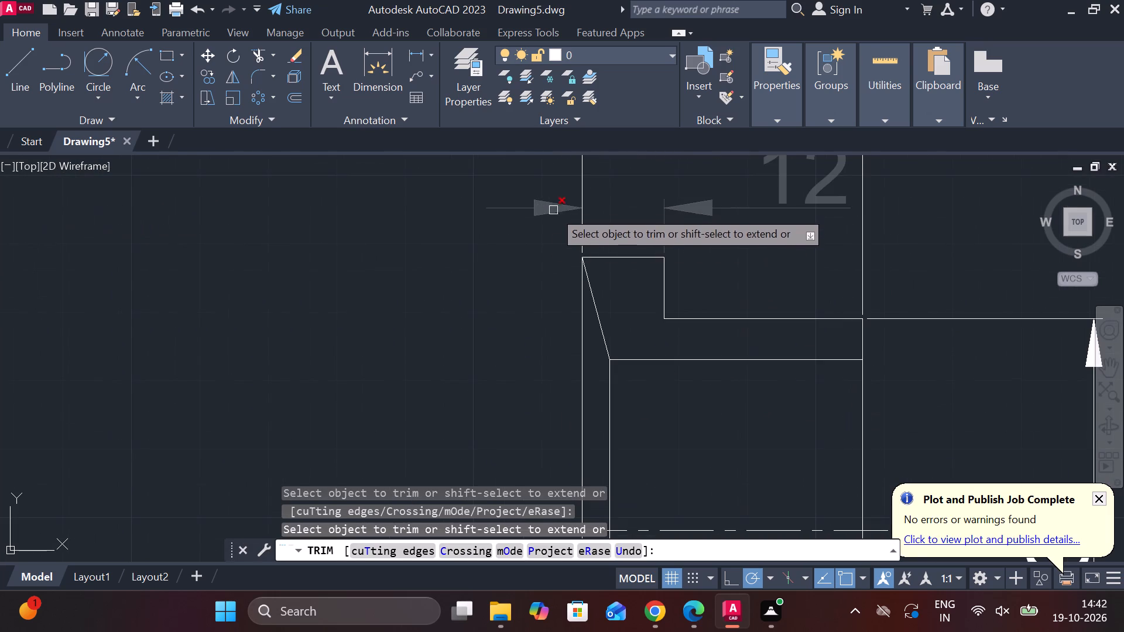
middle_click_drag(470, 329, 392, 312)
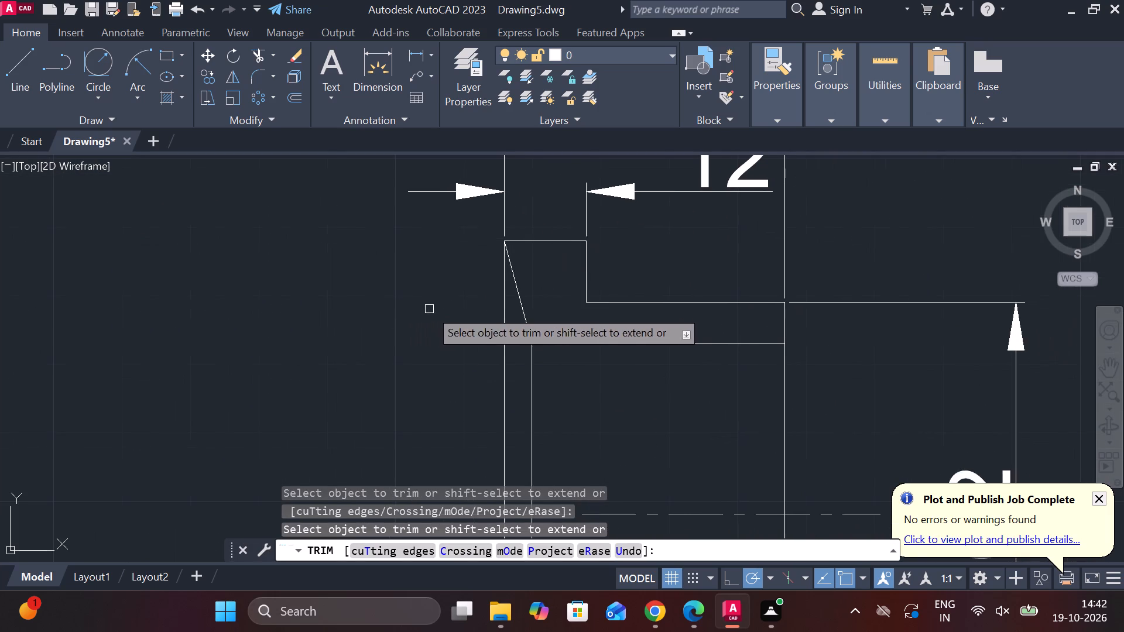
key("Escape")
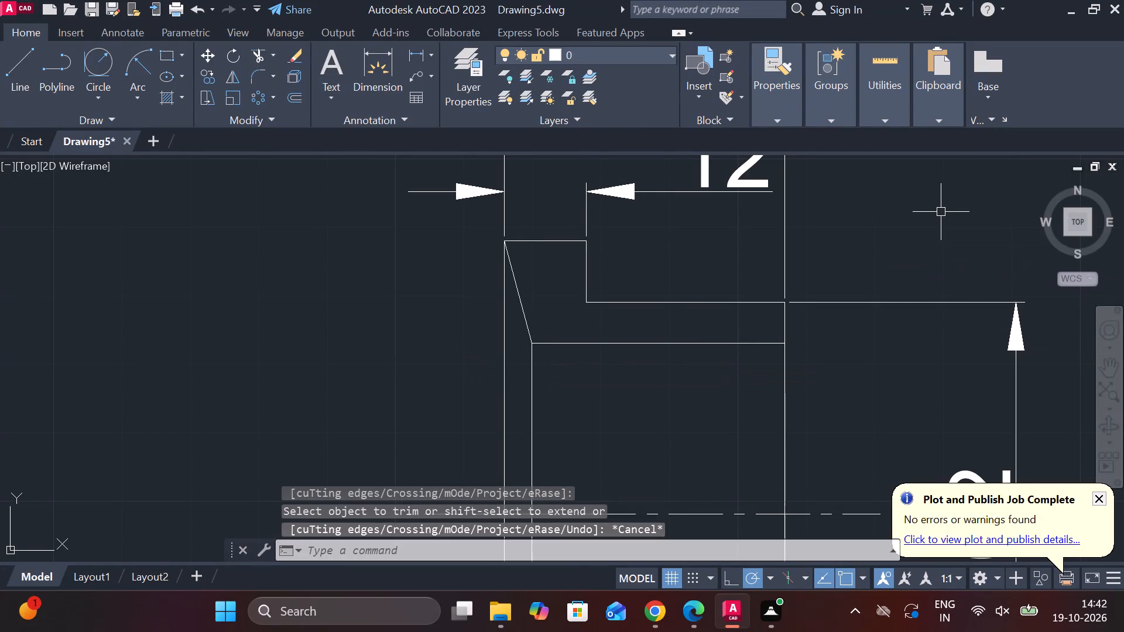
Hatch the upper and lower wall sections of the stepped part with the hatch angle set to 80.
scroll(989, 208, "down", 1)
middle_click_drag(876, 365, 831, 263)
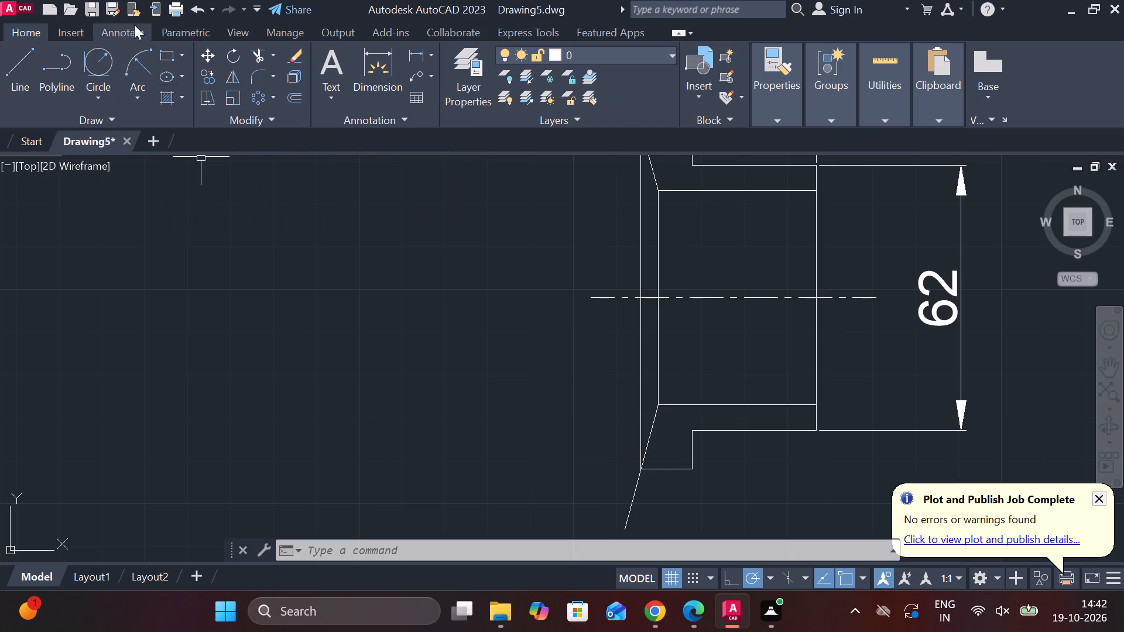
left_click(163, 99)
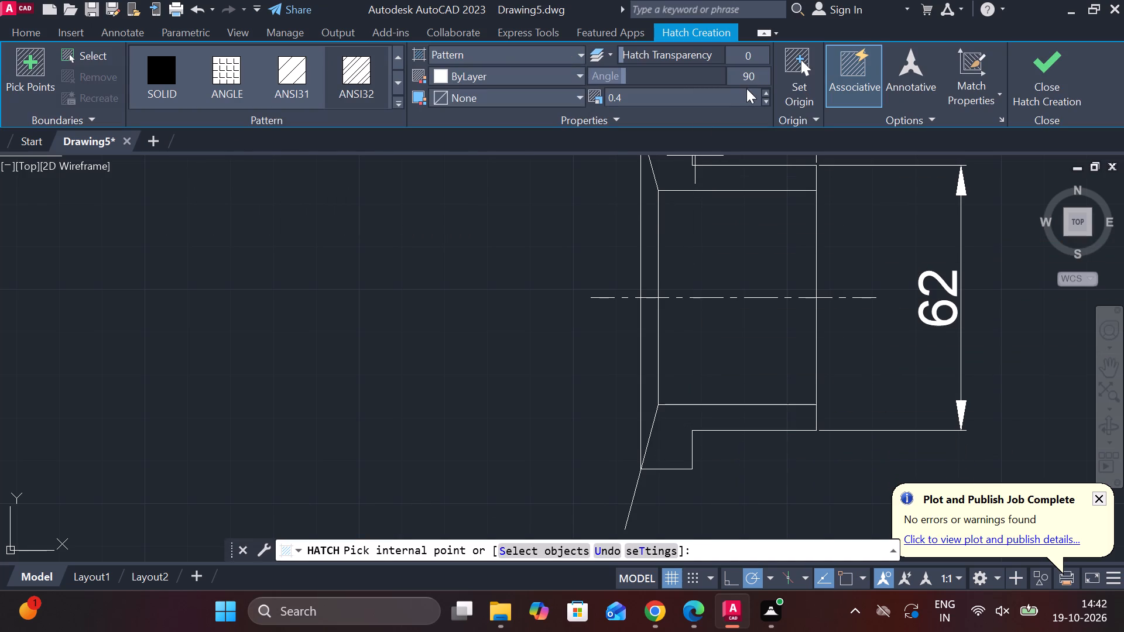
left_click_drag(747, 73, 711, 72)
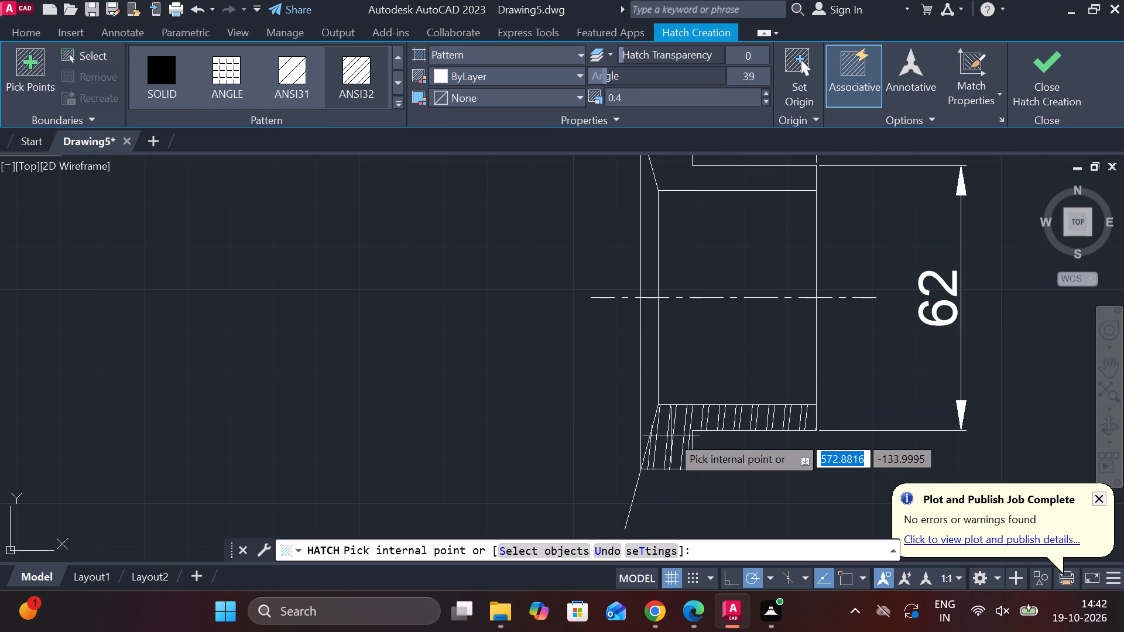
scroll(671, 435, "down", 2)
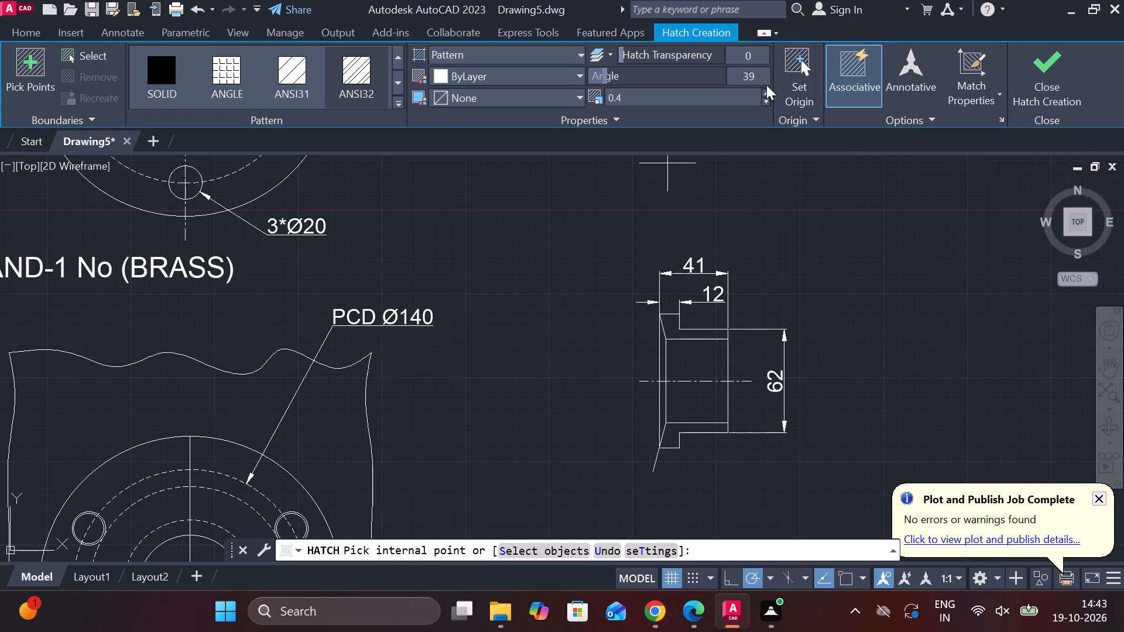
left_click_drag(749, 80, 830, 80)
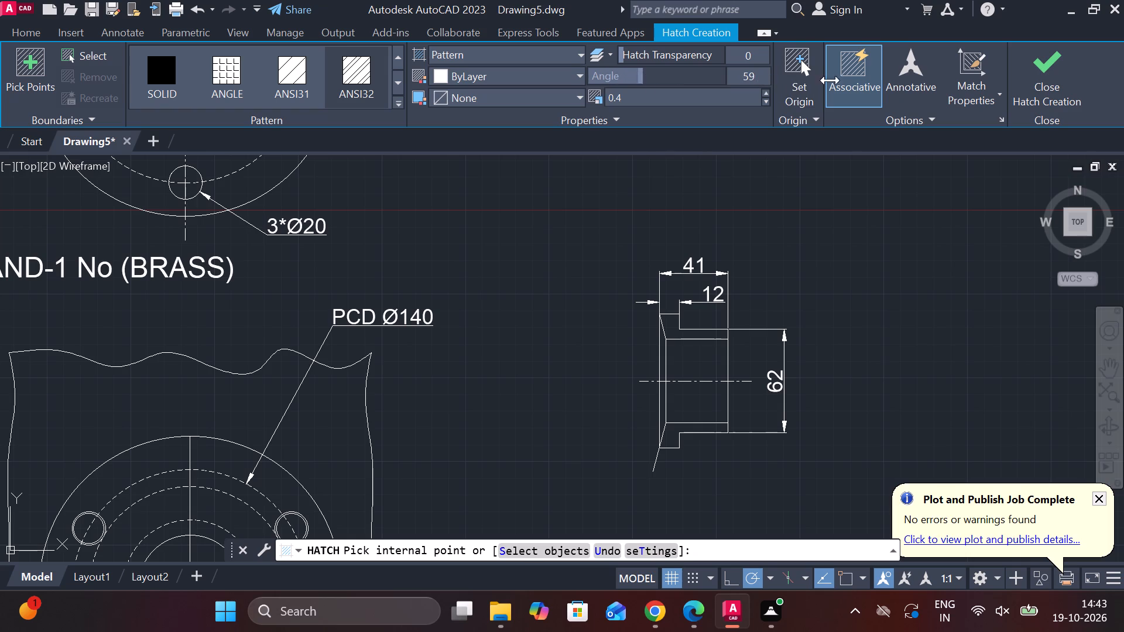
left_click_drag(830, 80, 807, 83)
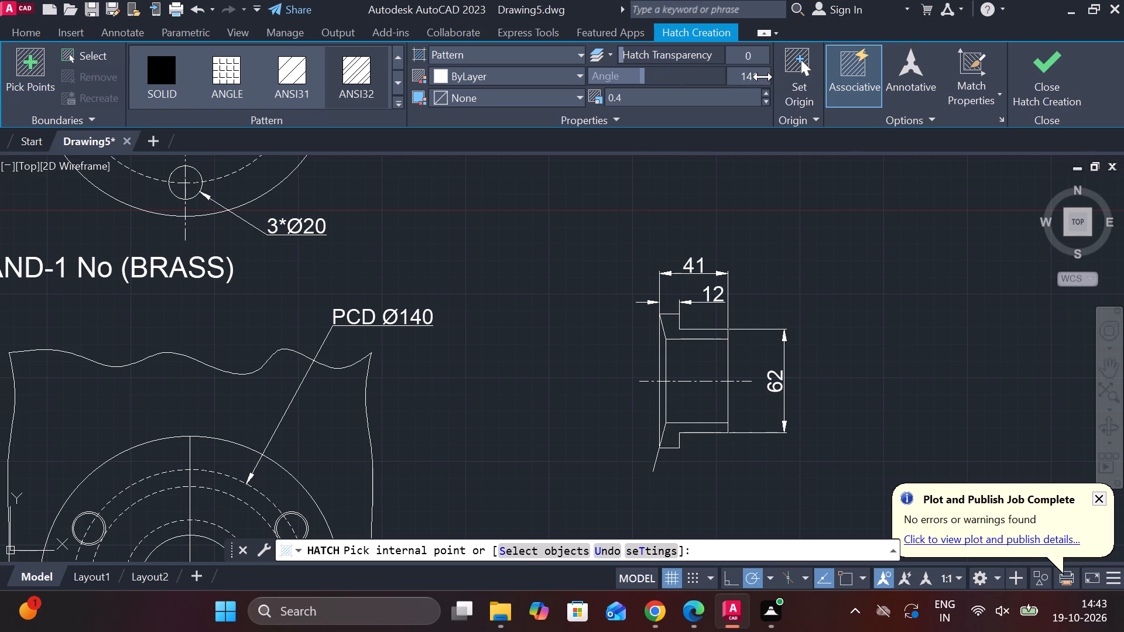
left_click(763, 77)
type("80")
key("Return")
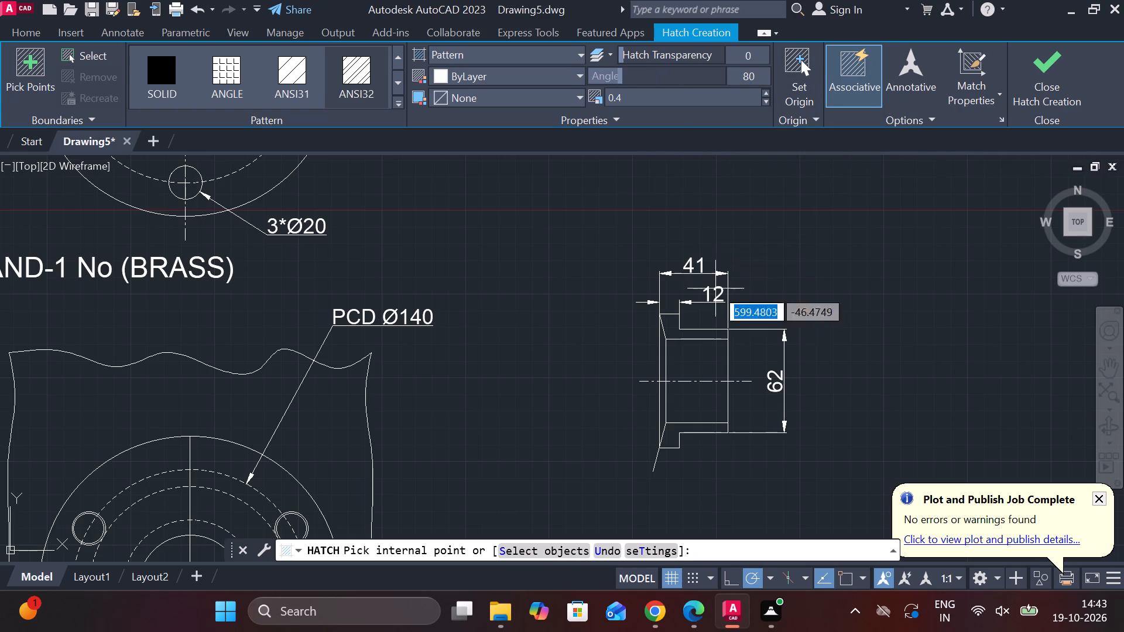
left_click(724, 332)
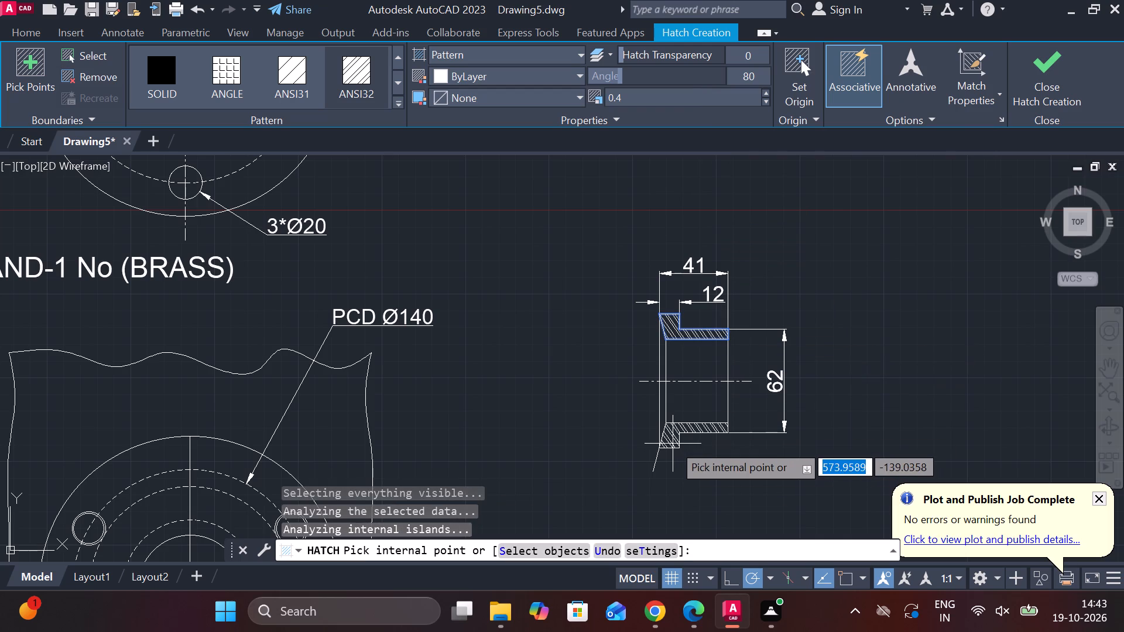
left_click(673, 444)
left_click(1030, 101)
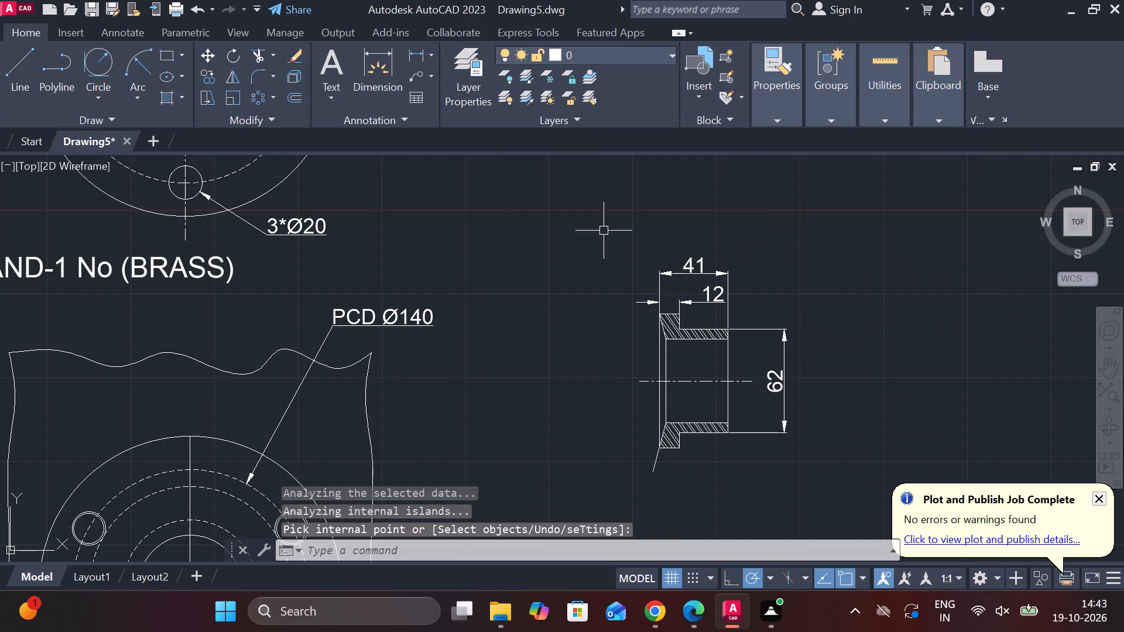
left_click(655, 314)
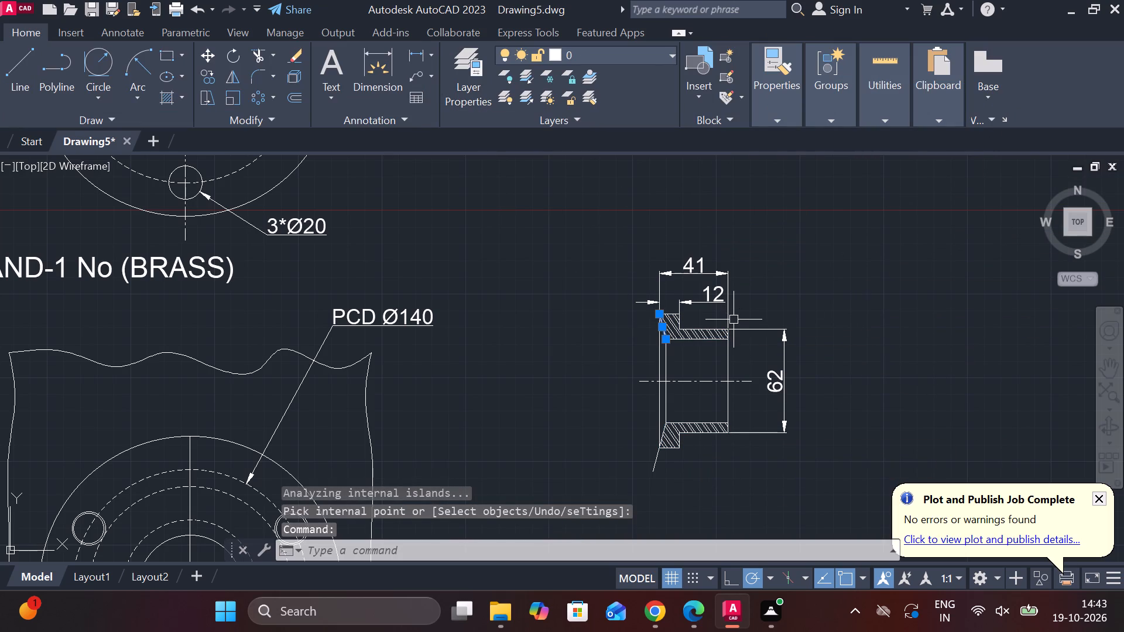
key("Escape")
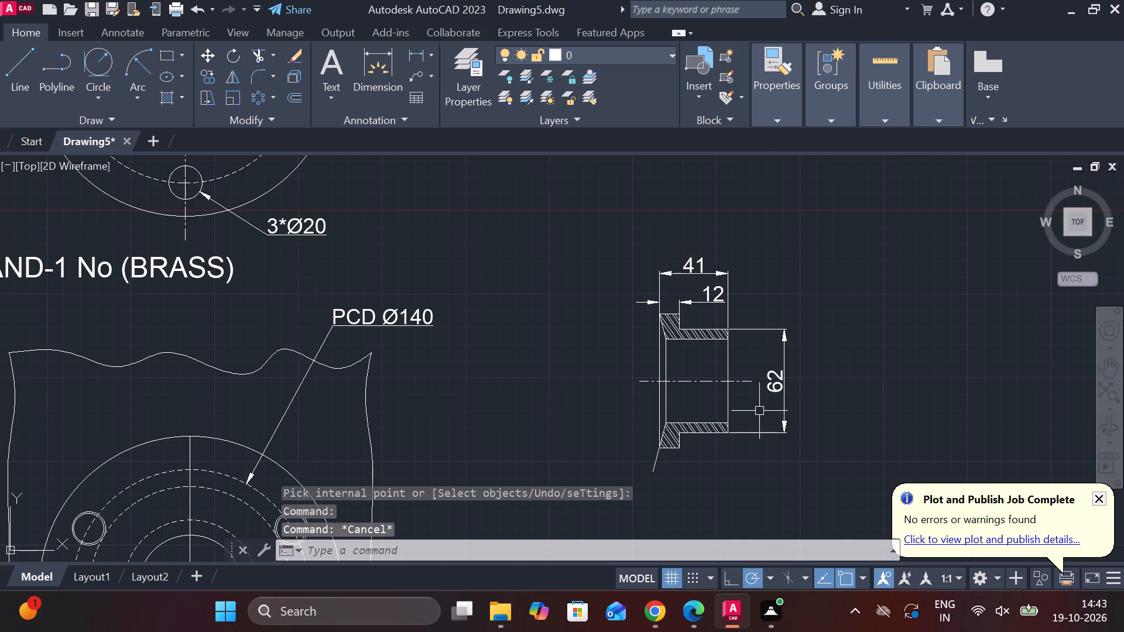
Copy the hatched stepped part, with its 41 and 12 dimensions, into the space below the undimensioned body copy.
left_click_drag(727, 466, 721, 462)
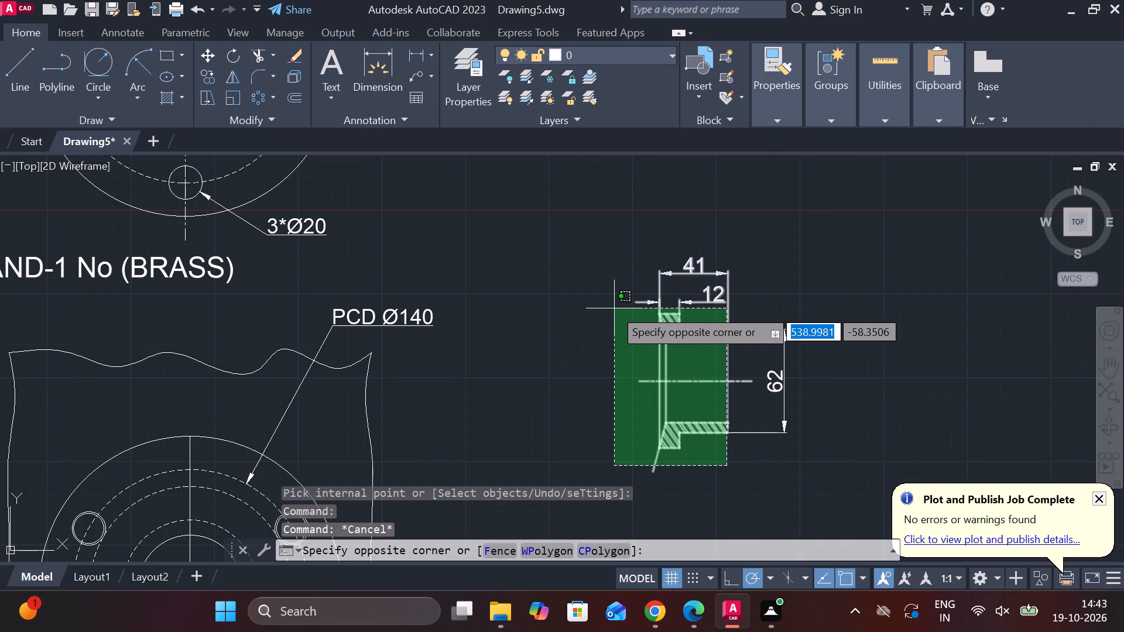
left_click(614, 312)
type("CO")
key("Return")
left_click(872, 334)
scroll(875, 334, "down", 2)
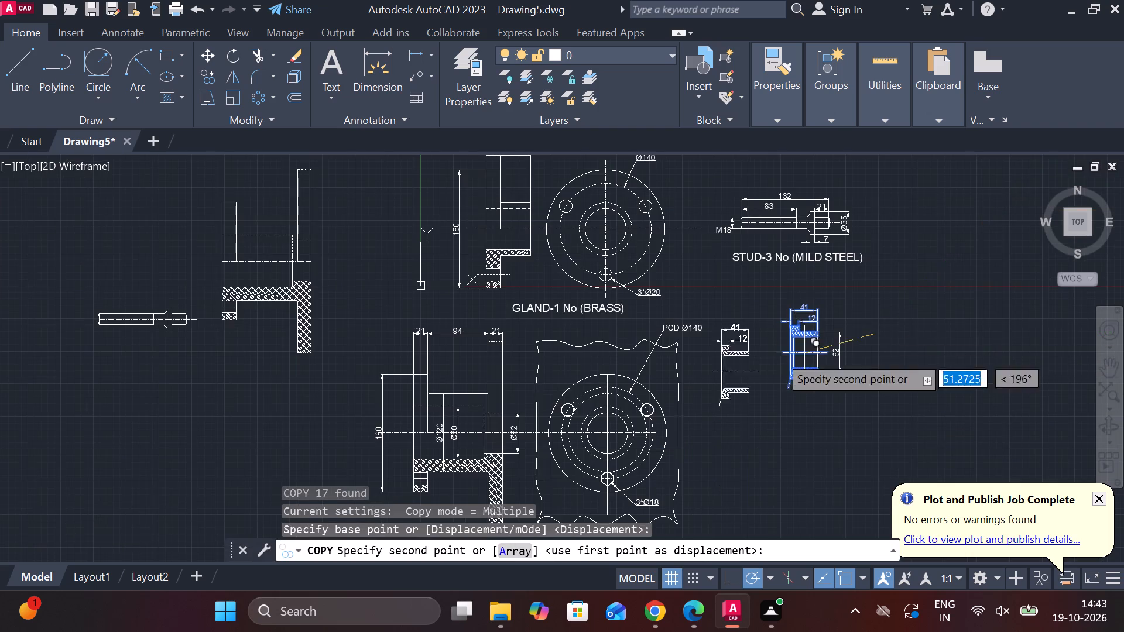
left_click(270, 406)
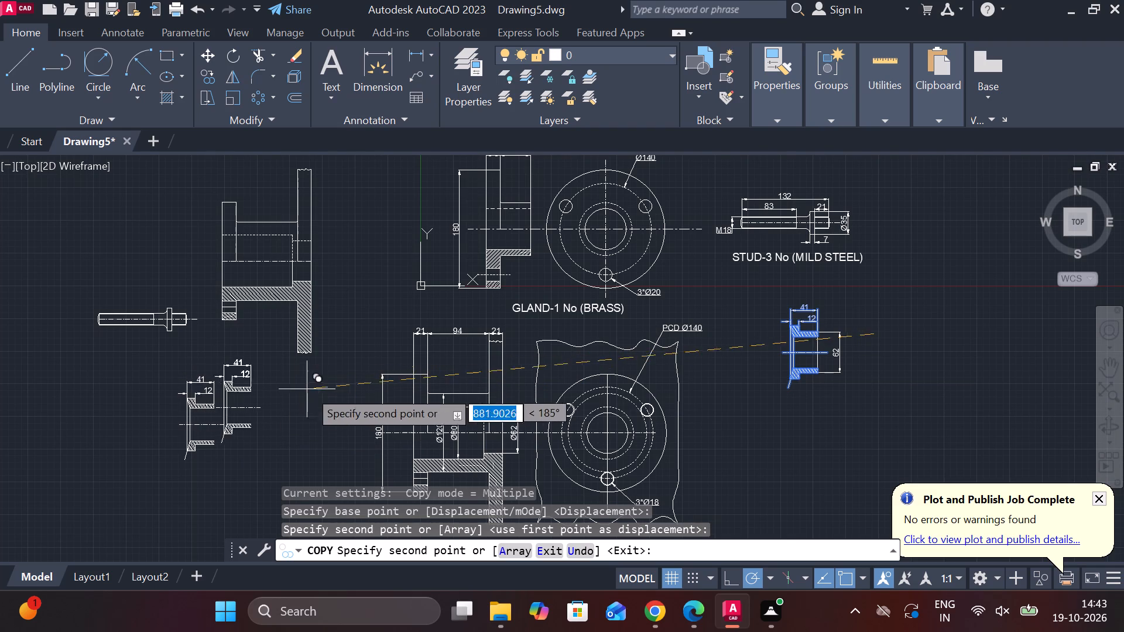
Erase the 41 and 12 dimensions from the copied hatched stepped part.
key("Escape")
scroll(314, 392, "up", 1)
middle_click_drag(315, 392, 496, 360)
scroll(310, 359, "up", 2)
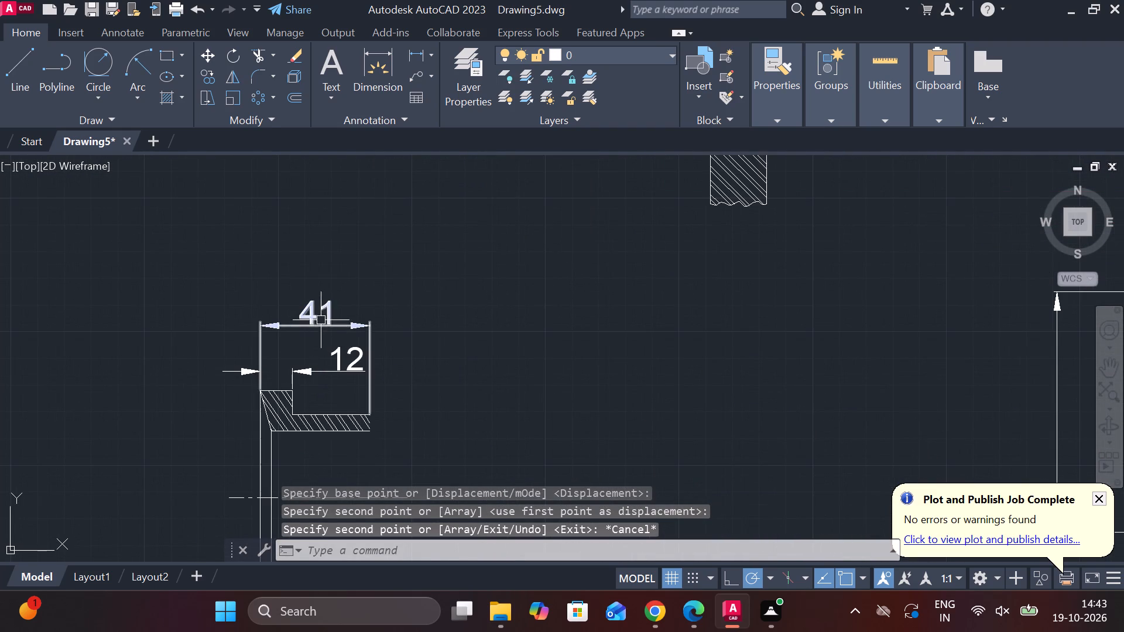
left_click(321, 320)
left_click(355, 361)
left_click(357, 367)
left_click(321, 307)
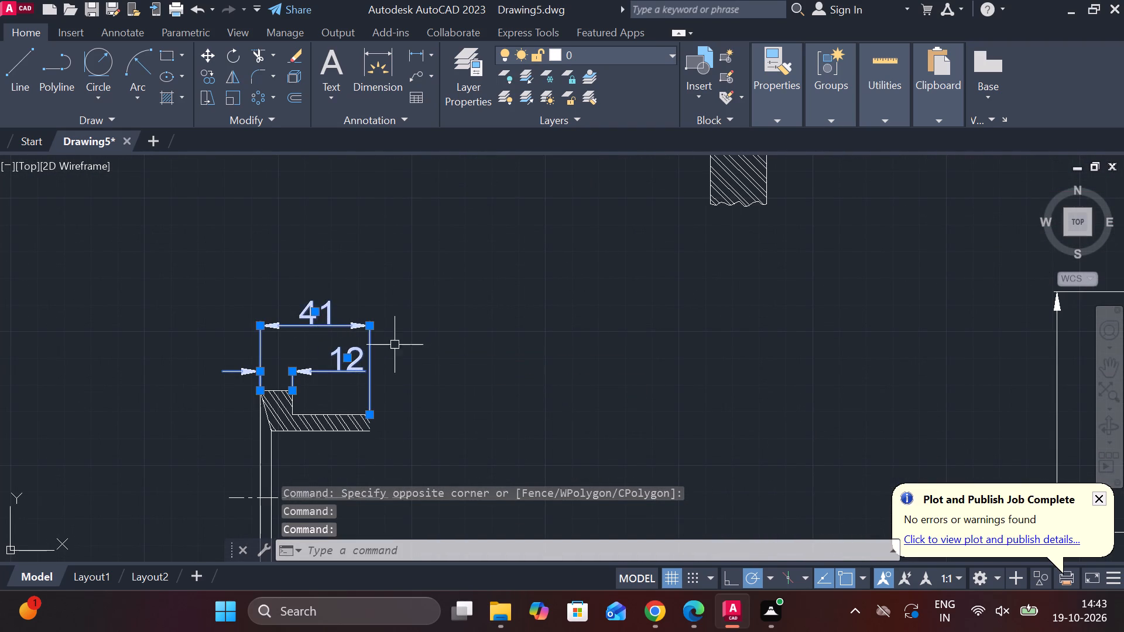
middle_click_drag(402, 345, 428, 254)
middle_click_drag(381, 397, 423, 316)
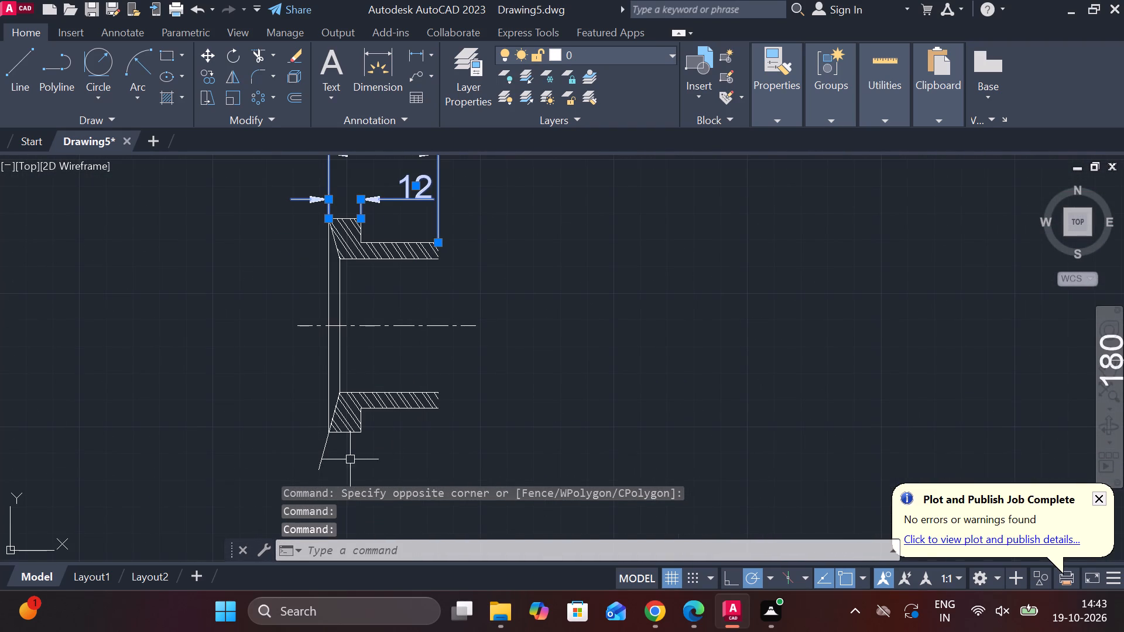
type("E")
key("space")
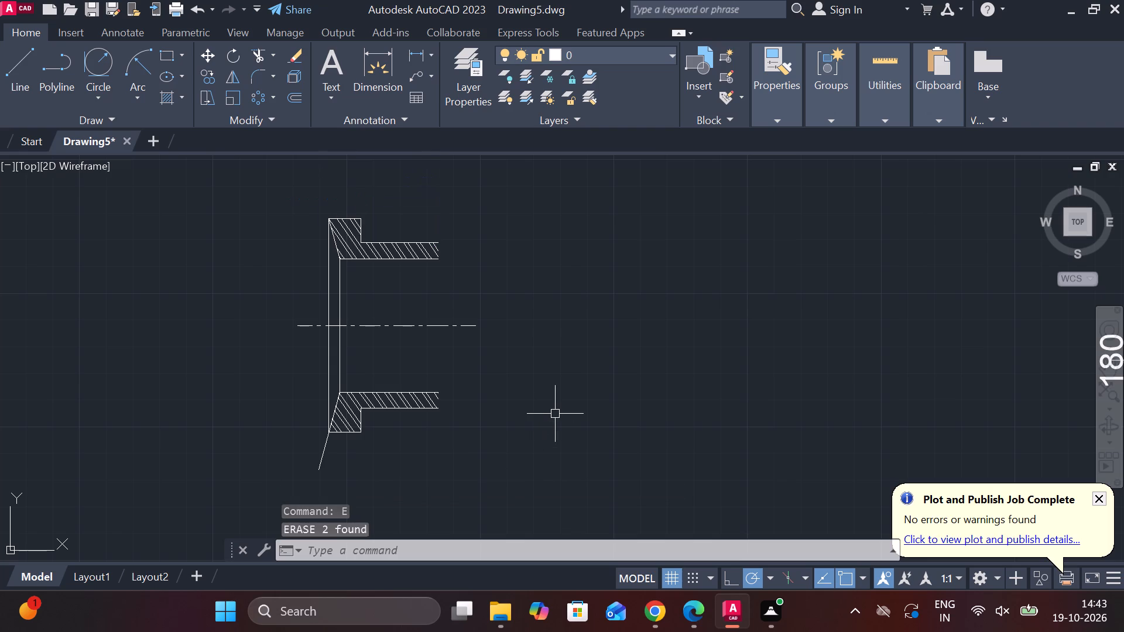
Draw a vertical line closing the open end of the copy, from the upper wall's outer corner to the lower wall's.
key("l")
key("Return")
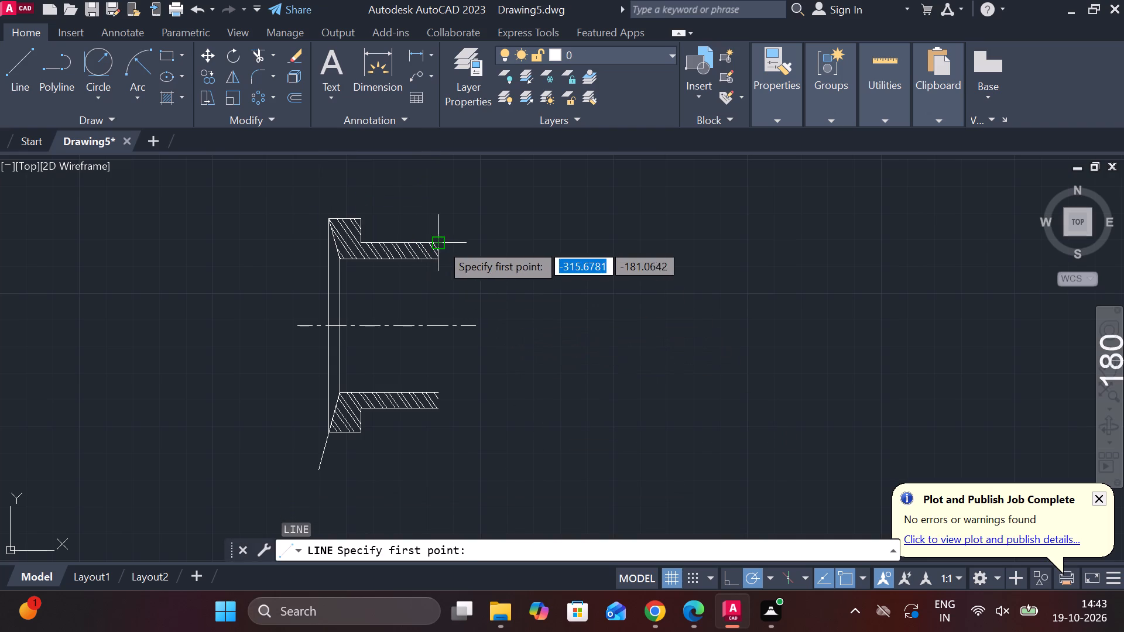
left_click(440, 243)
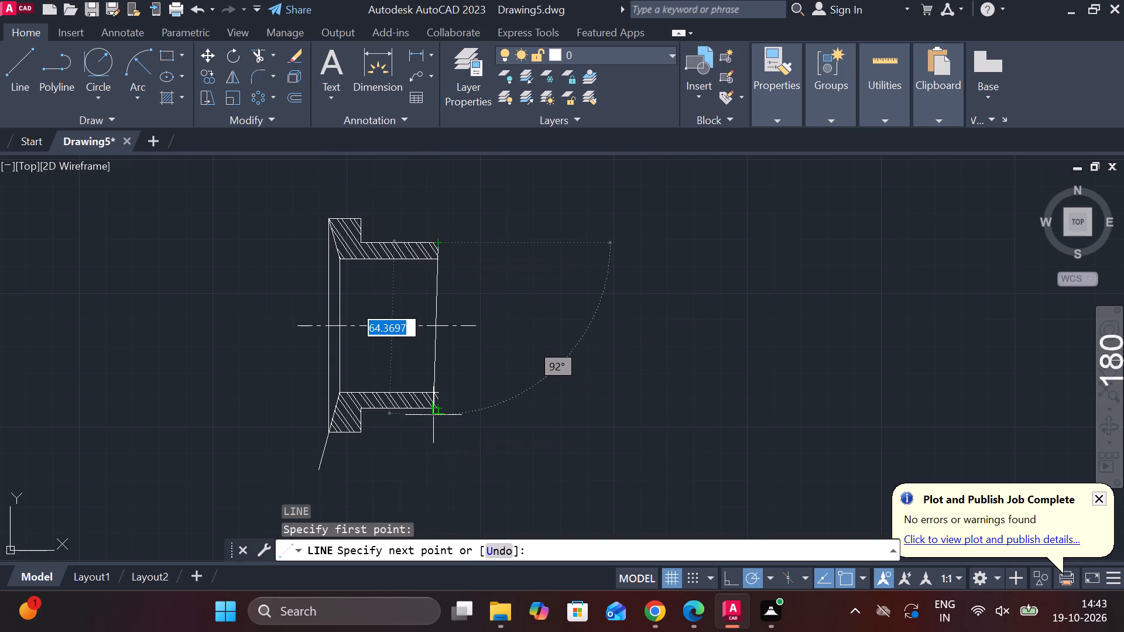
left_click(442, 408)
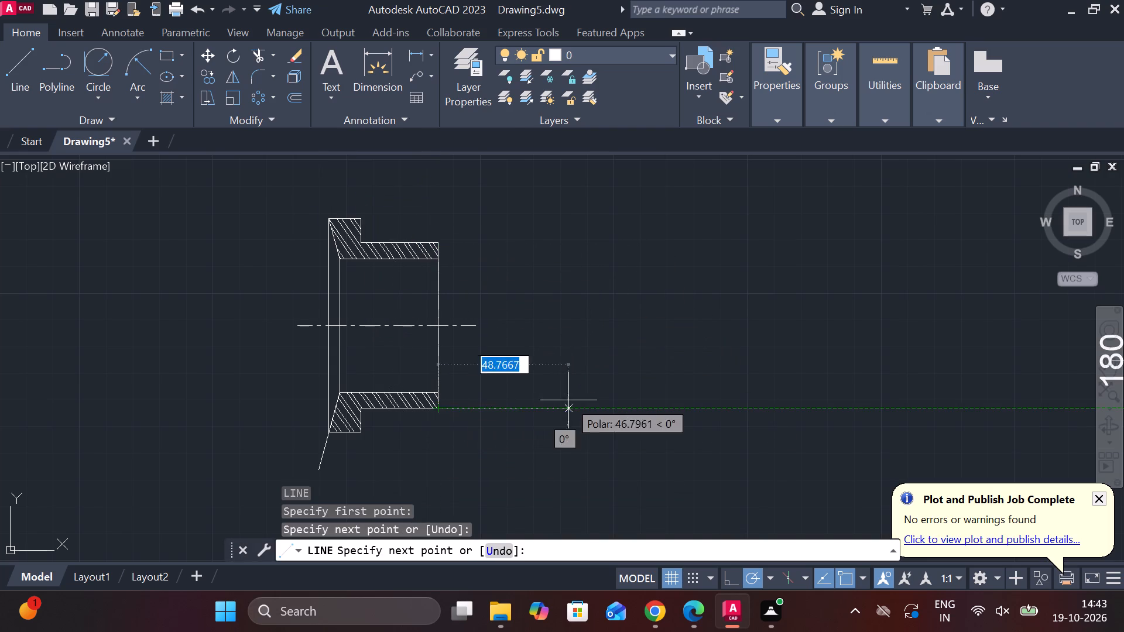
key("Escape")
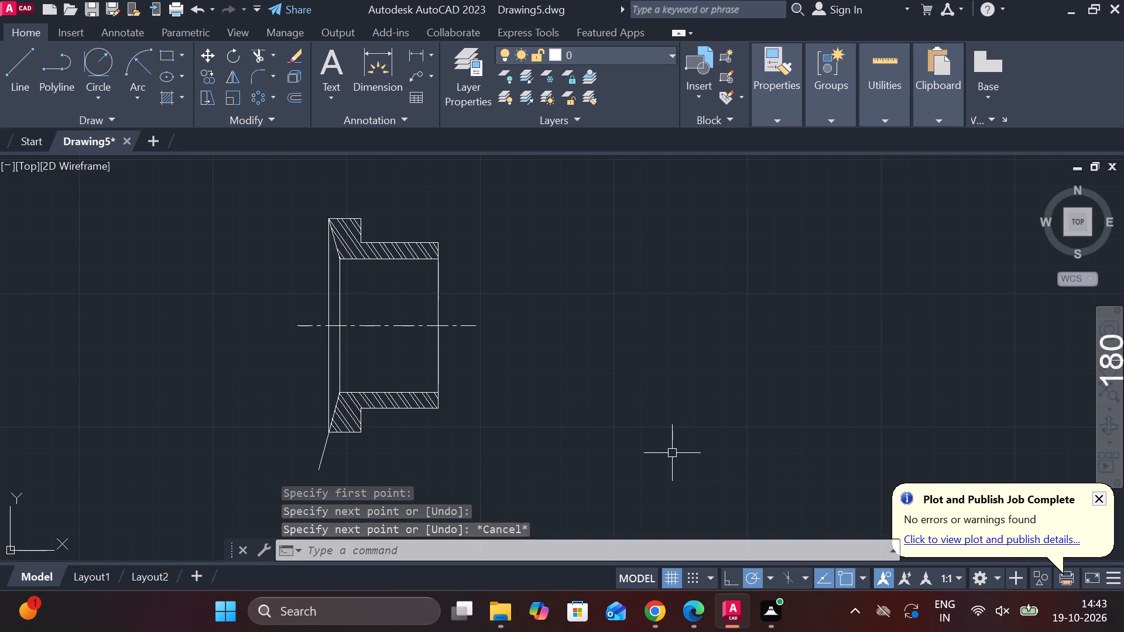
Trim the end of the lower inclined line projecting beyond the flange corner on the copied part.
scroll(596, 431, "down", 1)
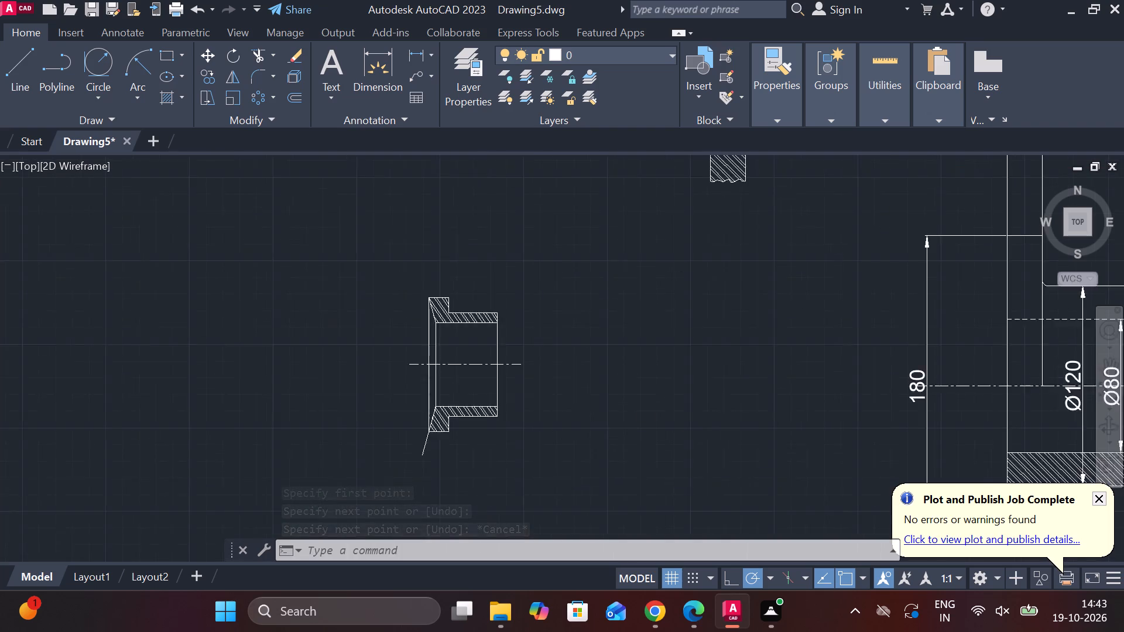
scroll(597, 432, "down", 1)
scroll(529, 411, "up", 2)
key("Escape")
type("TR")
key("space")
left_click(431, 487)
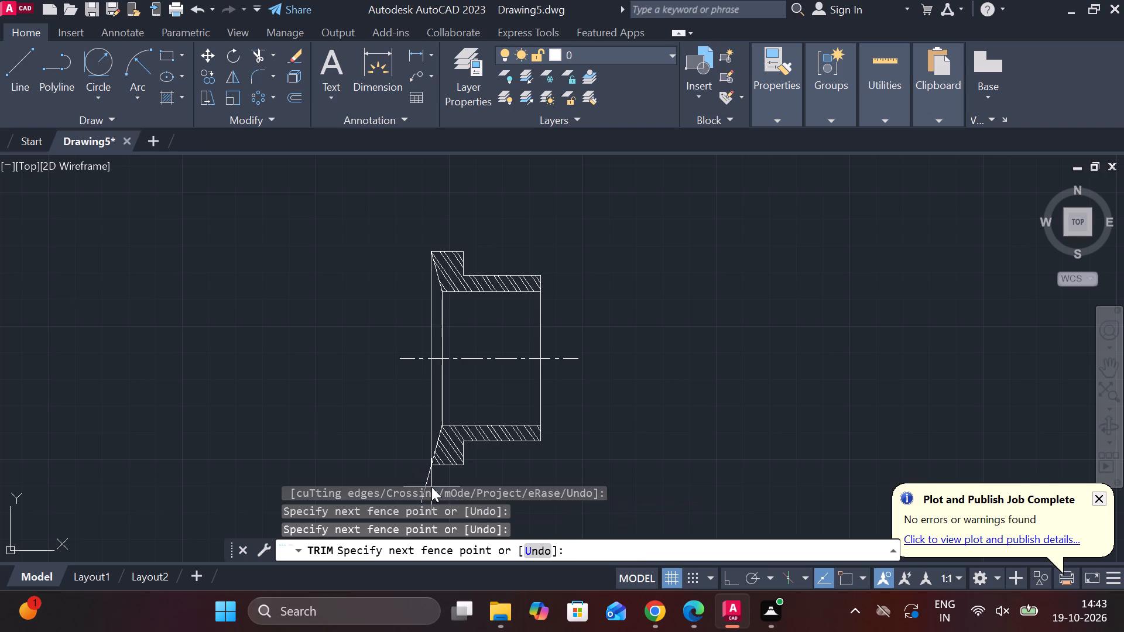
left_click(417, 475)
scroll(433, 468, "down", 2)
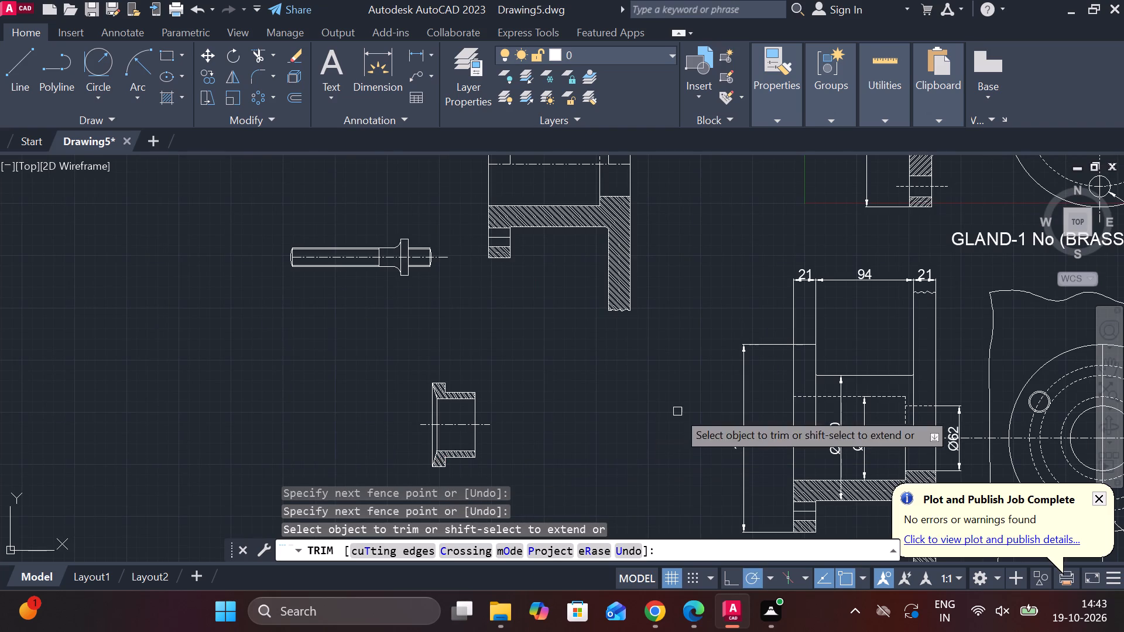
key("Escape")
Add a vertical linear dimension for the bore on the original stepped part, between its end face and the outer dimension.
middle_click_drag(675, 414, 372, 288)
middle_click_drag(870, 273, 759, 385)
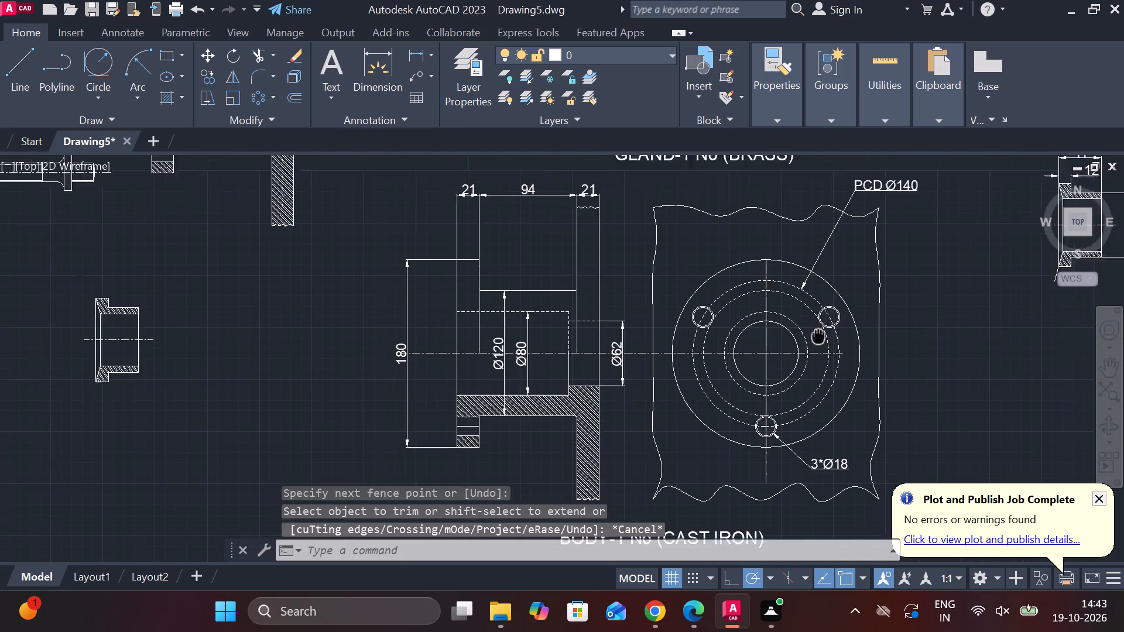
middle_click_drag(759, 385, 424, 490)
scroll(647, 363, "up", 2)
middle_click_drag(652, 359, 660, 231)
middle_click_drag(638, 492, 631, 441)
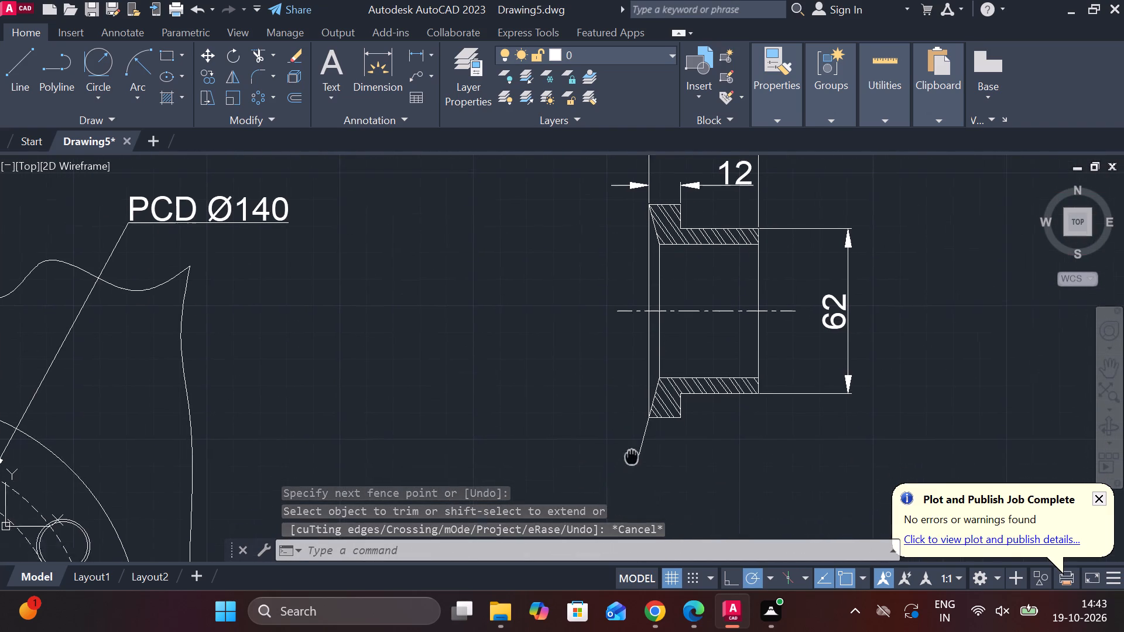
middle_click_drag(631, 441, 630, 437)
left_click(418, 59)
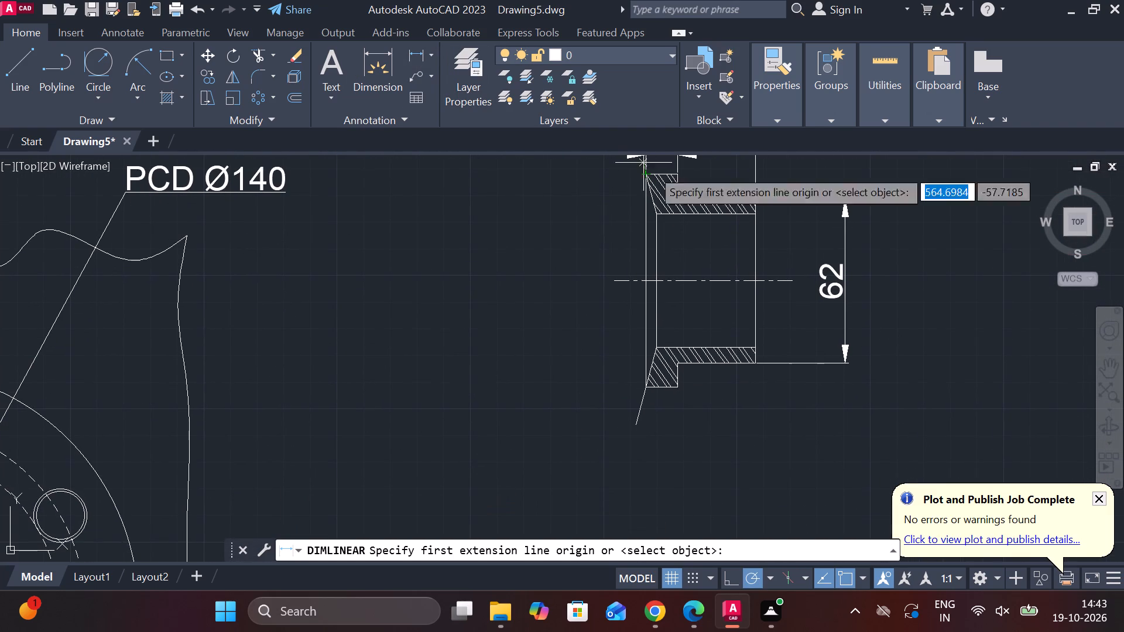
left_click(754, 219)
left_click(758, 349)
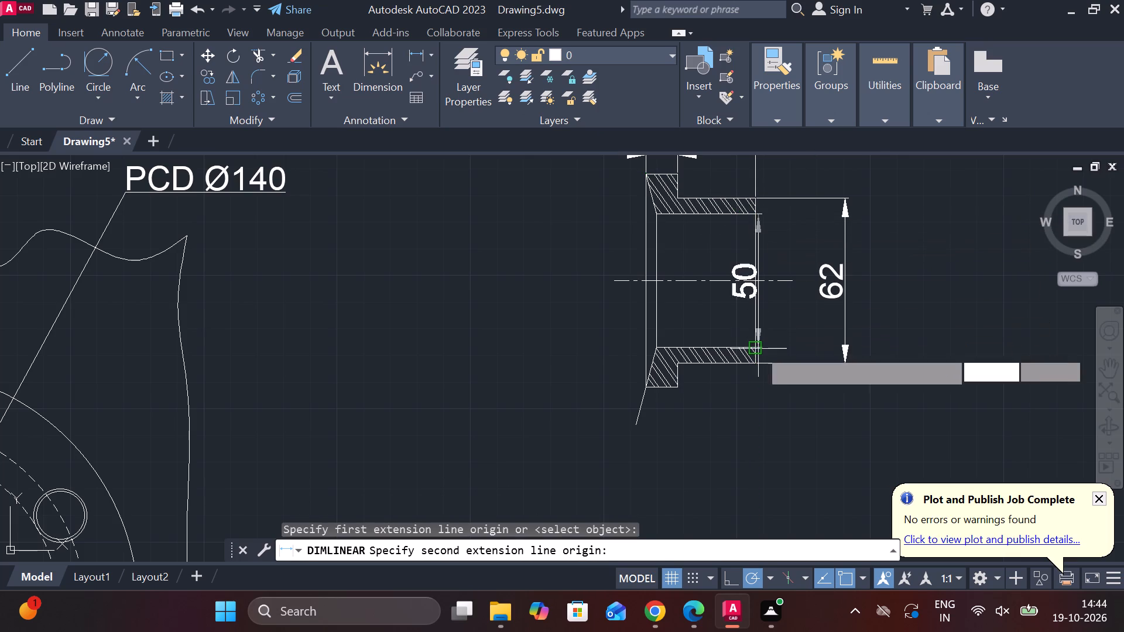
left_click(801, 315)
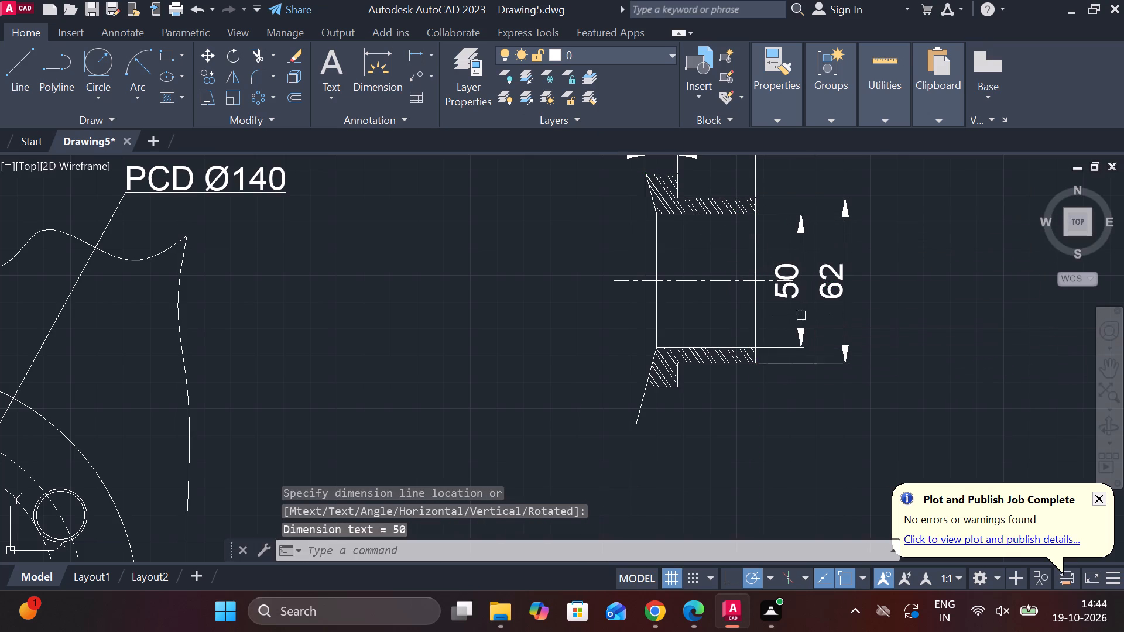
key("Escape")
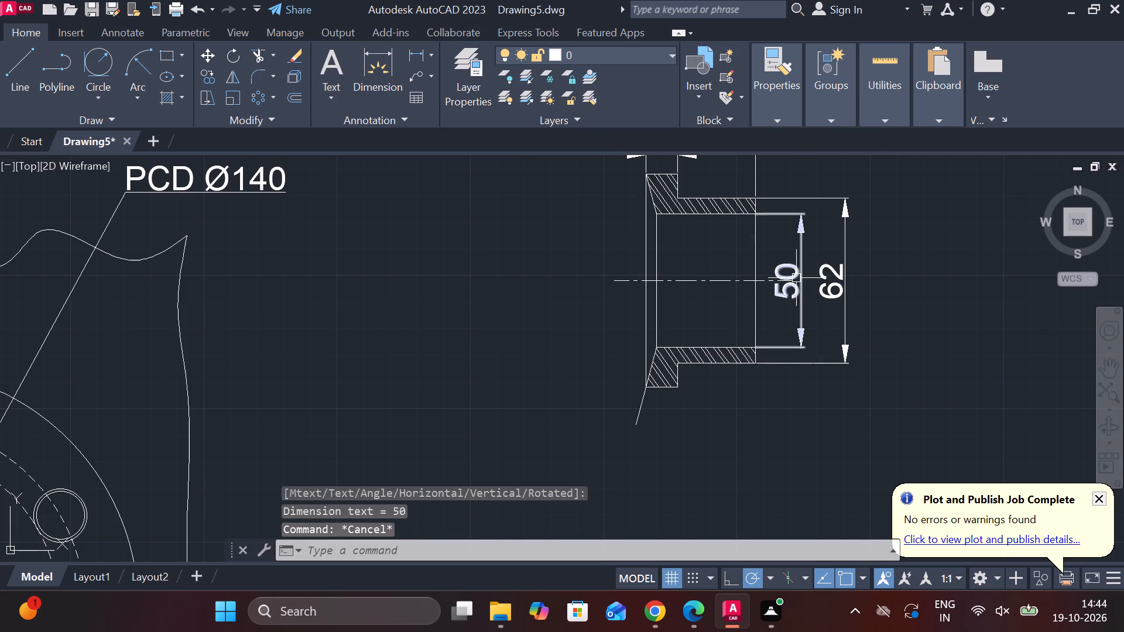
Add the diameter symbol before the bore dimension and the 62 outer dimension.
double_click(796, 278)
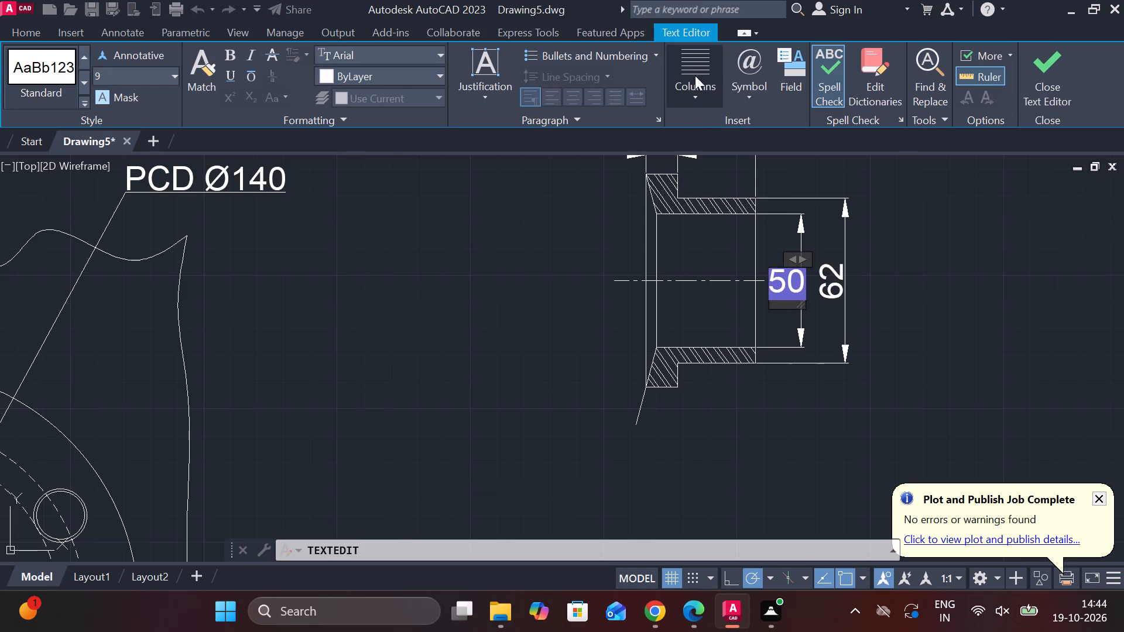
left_click(751, 95)
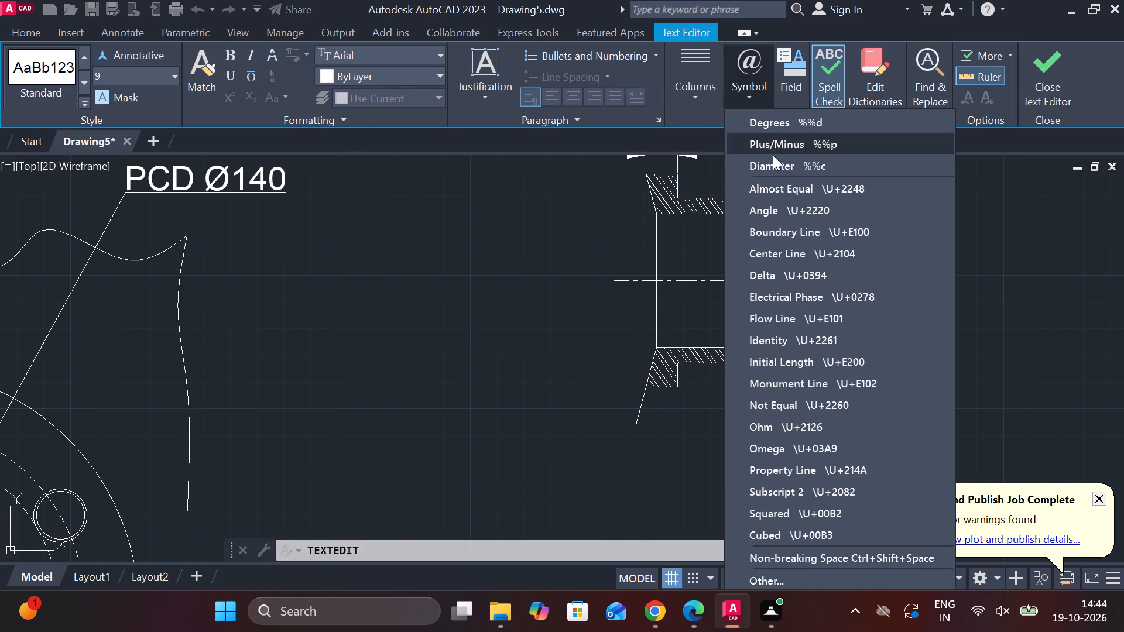
left_click(777, 162)
left_click(1027, 79)
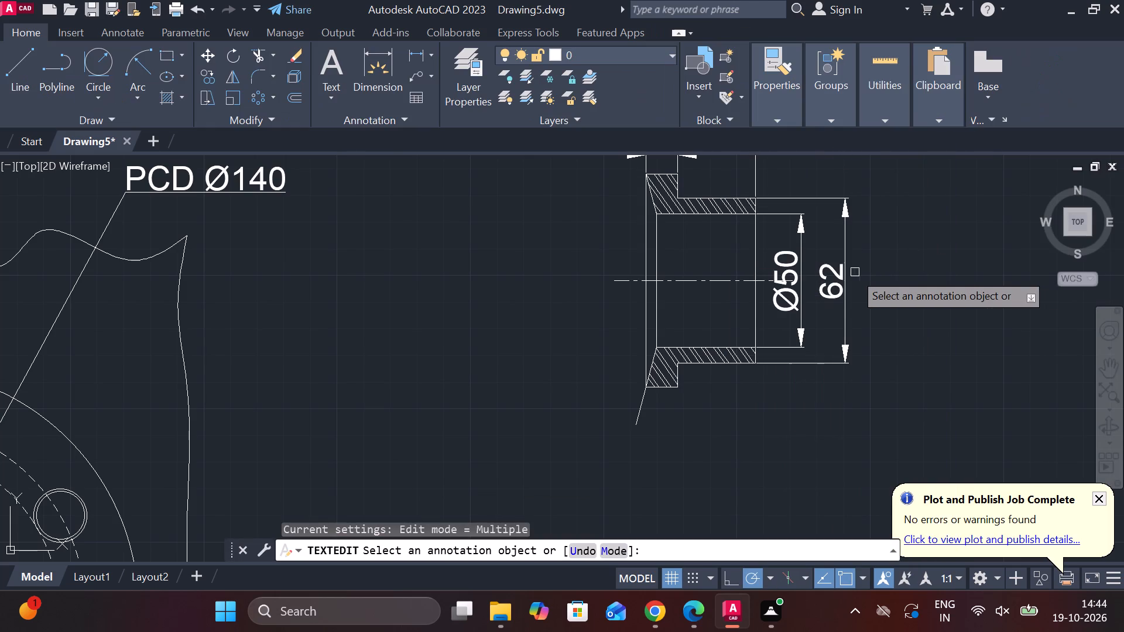
double_click(833, 277)
left_click(752, 97)
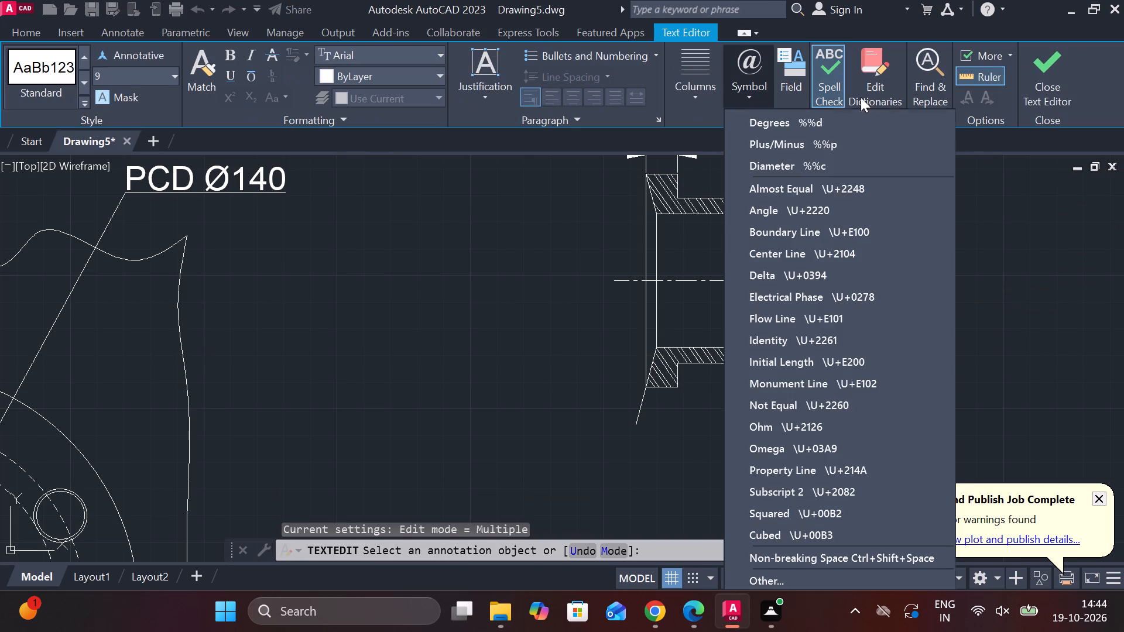
left_click(779, 174)
left_click(1045, 101)
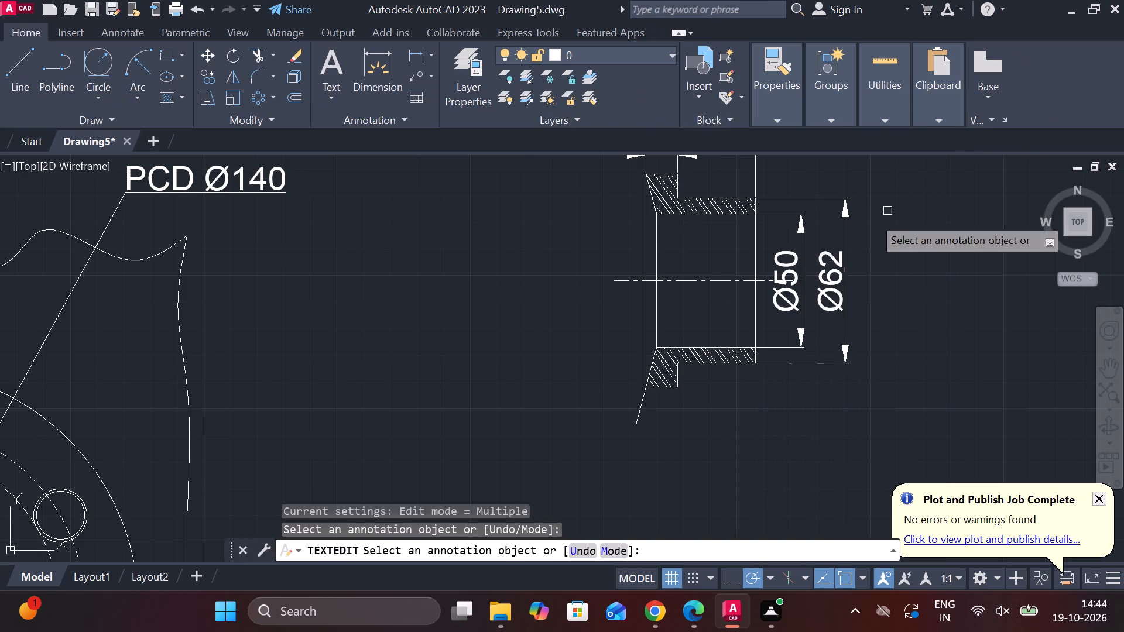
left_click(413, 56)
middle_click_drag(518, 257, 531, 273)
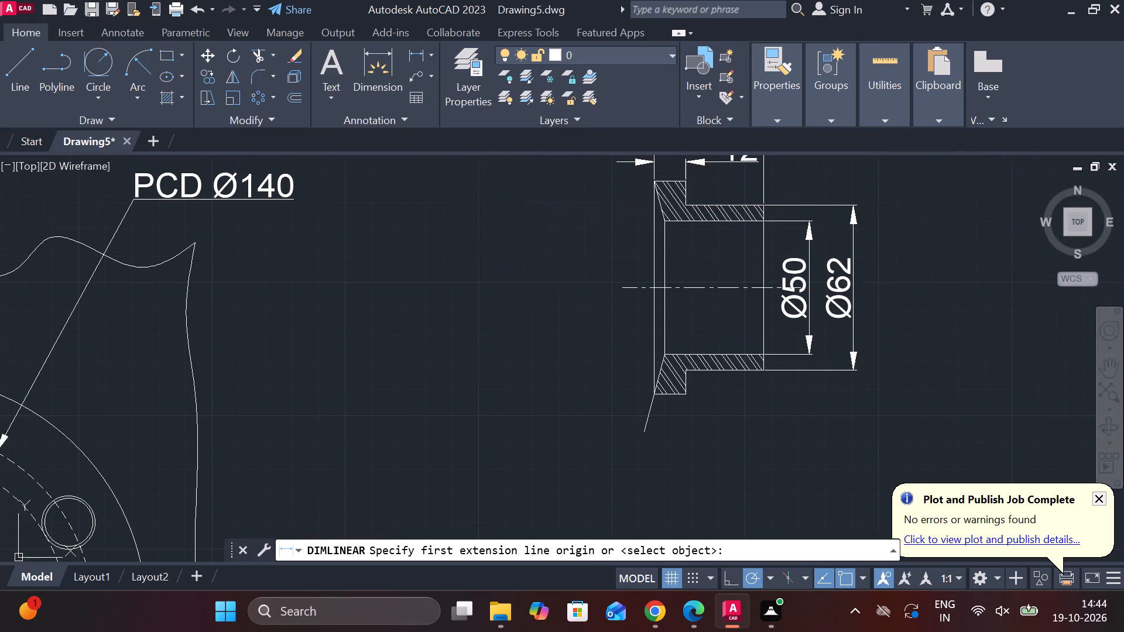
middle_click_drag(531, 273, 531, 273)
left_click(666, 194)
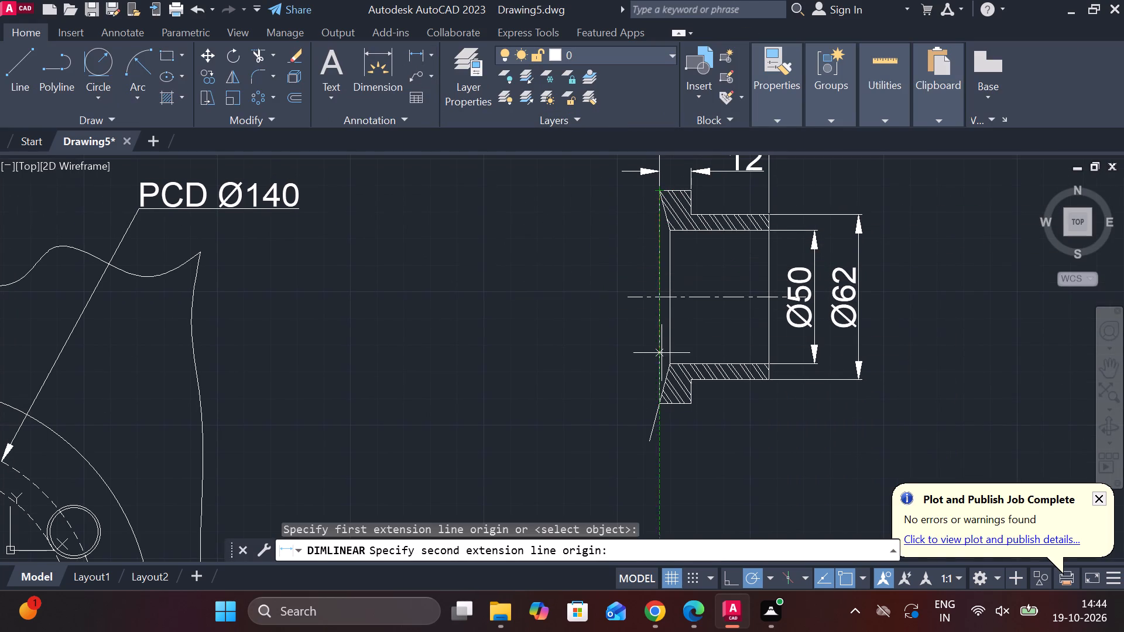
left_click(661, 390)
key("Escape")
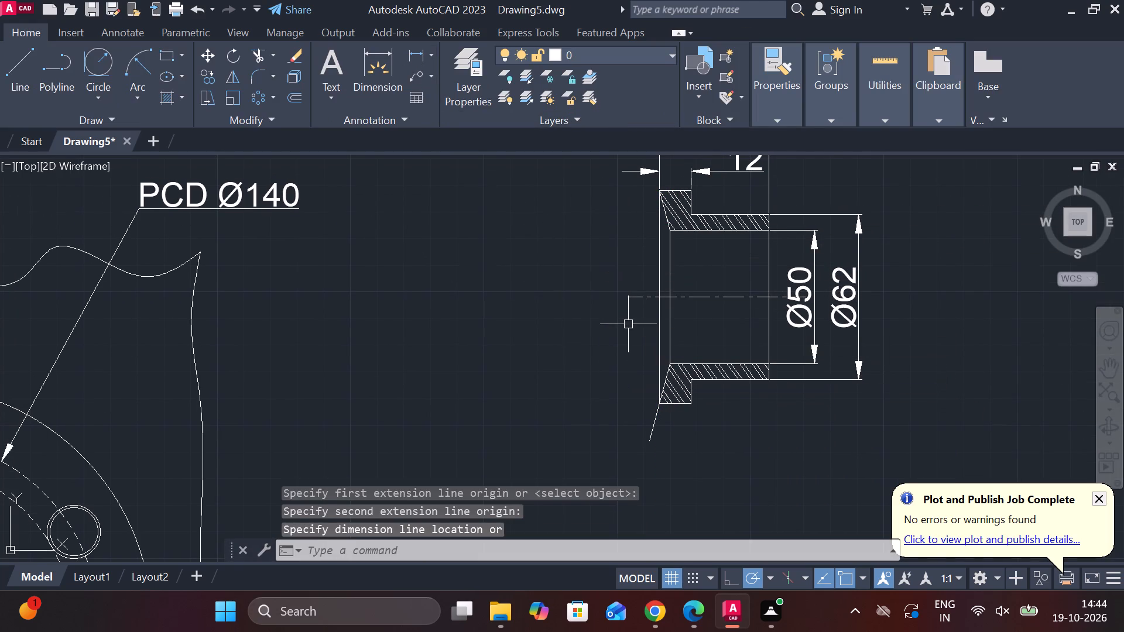
Add a vertical linear dimension across the flange's outer corners, placed outside the flange face.
scroll(629, 332, "up", 1)
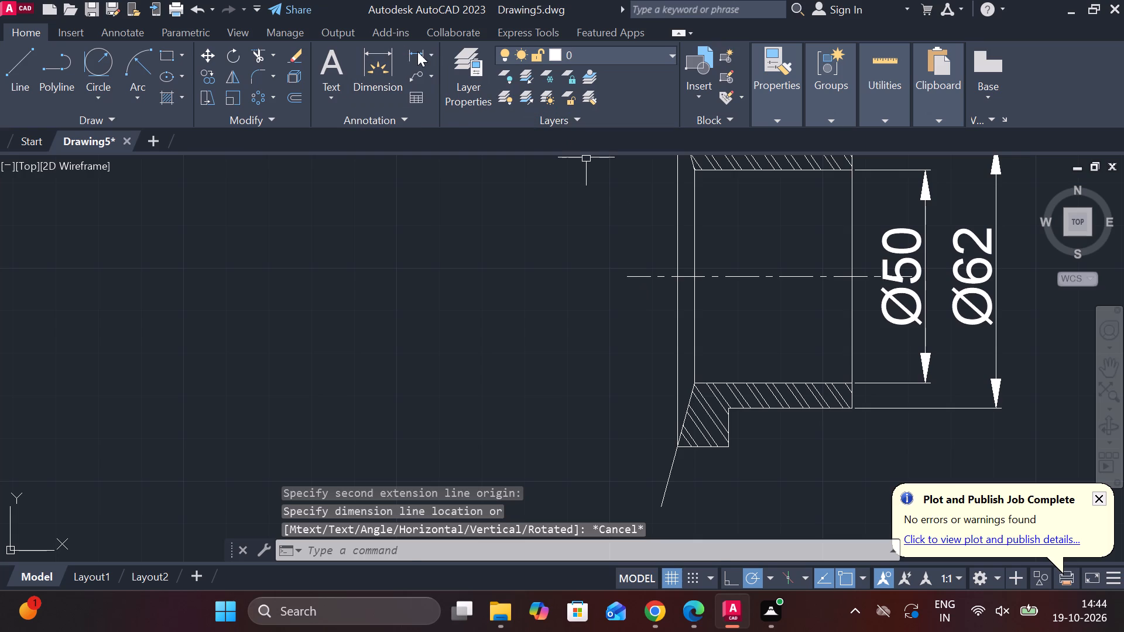
left_click(417, 51)
scroll(659, 435, "up", 2)
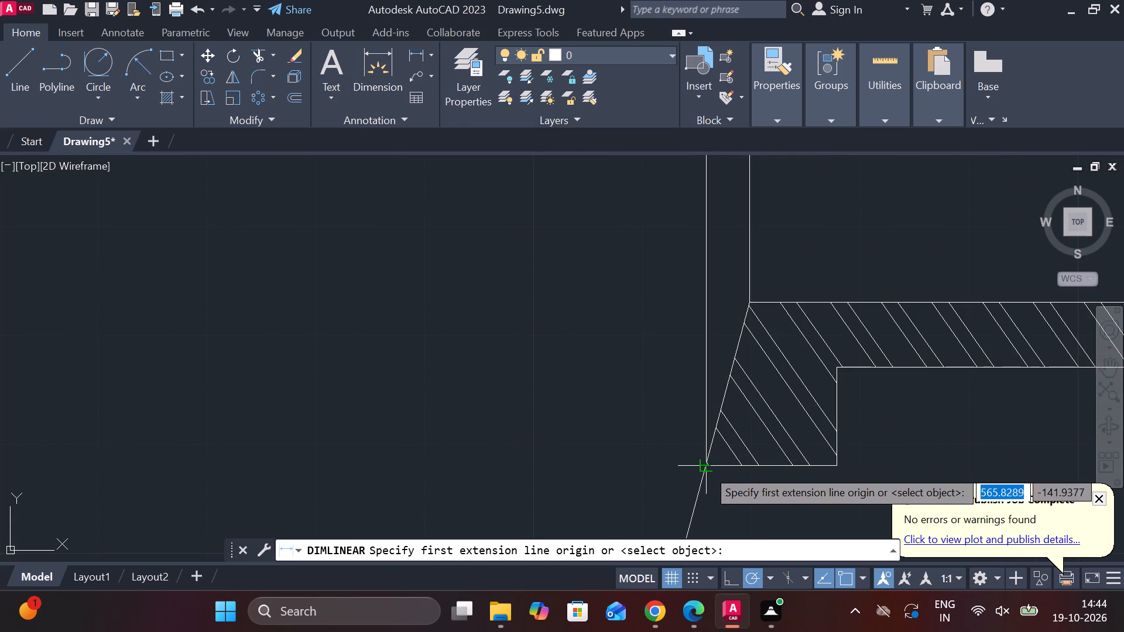
left_click(707, 469)
scroll(707, 324, "down", 1)
middle_click_drag(704, 393, 695, 545)
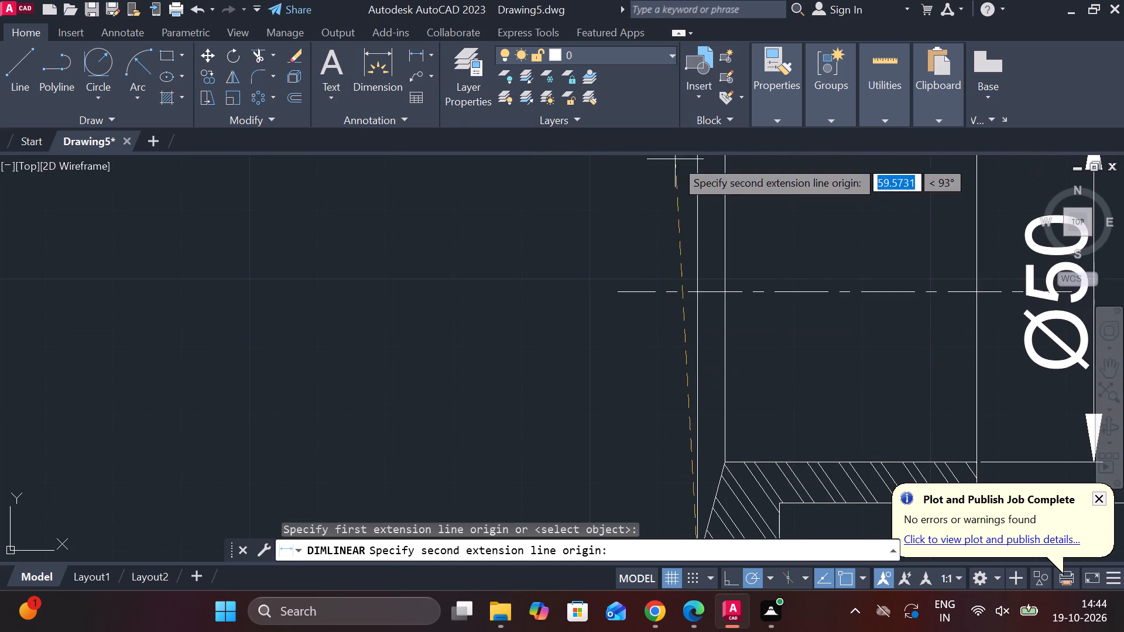
scroll(680, 329, "down", 2)
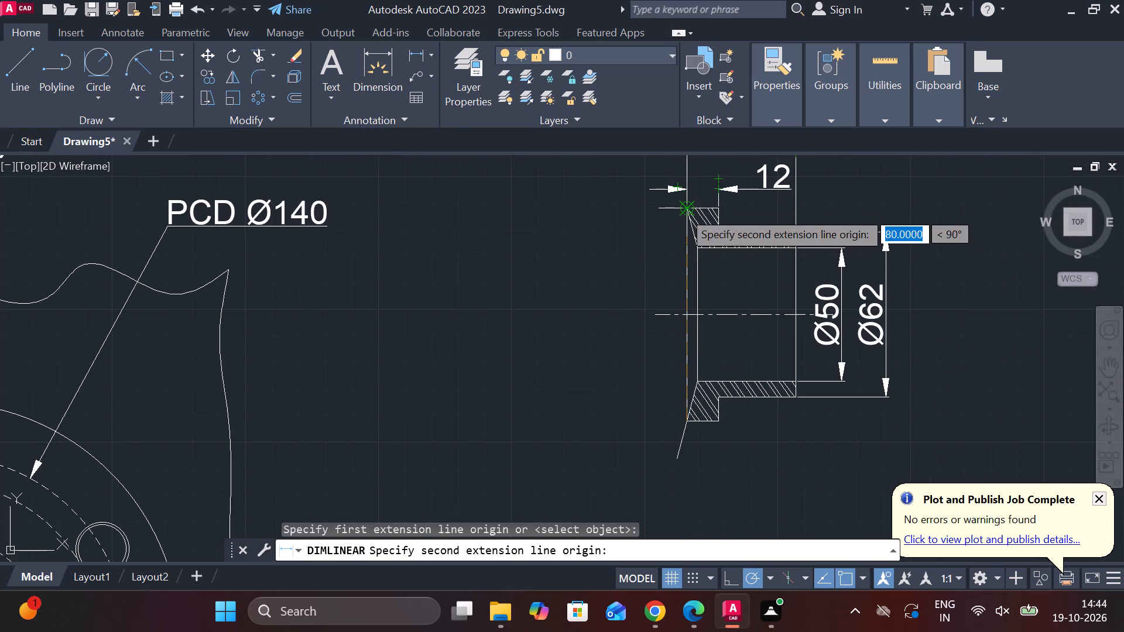
left_click(683, 211)
left_click(632, 277)
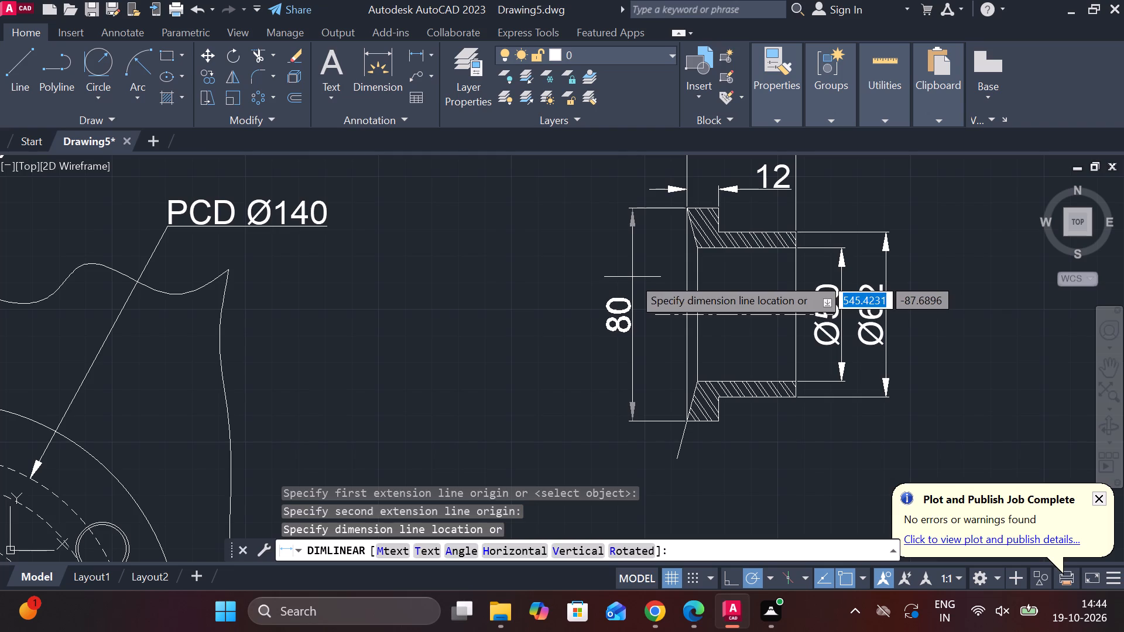
Add the diameter symbol before the flange's outer dimension.
double_click(609, 324)
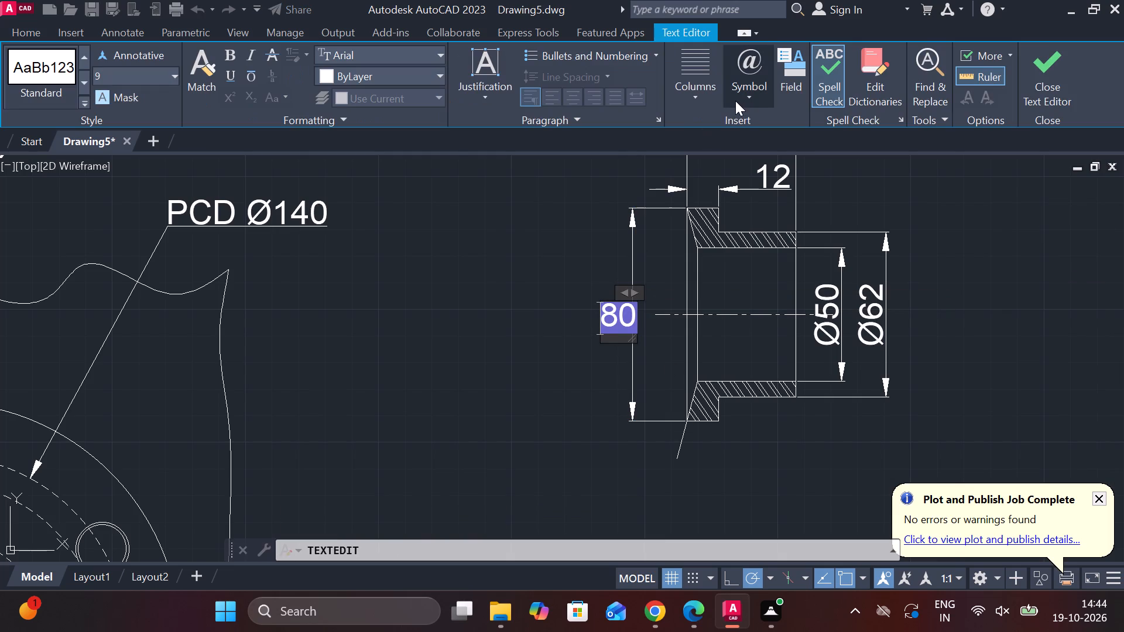
left_click(749, 101)
left_click(787, 168)
left_click(1039, 46)
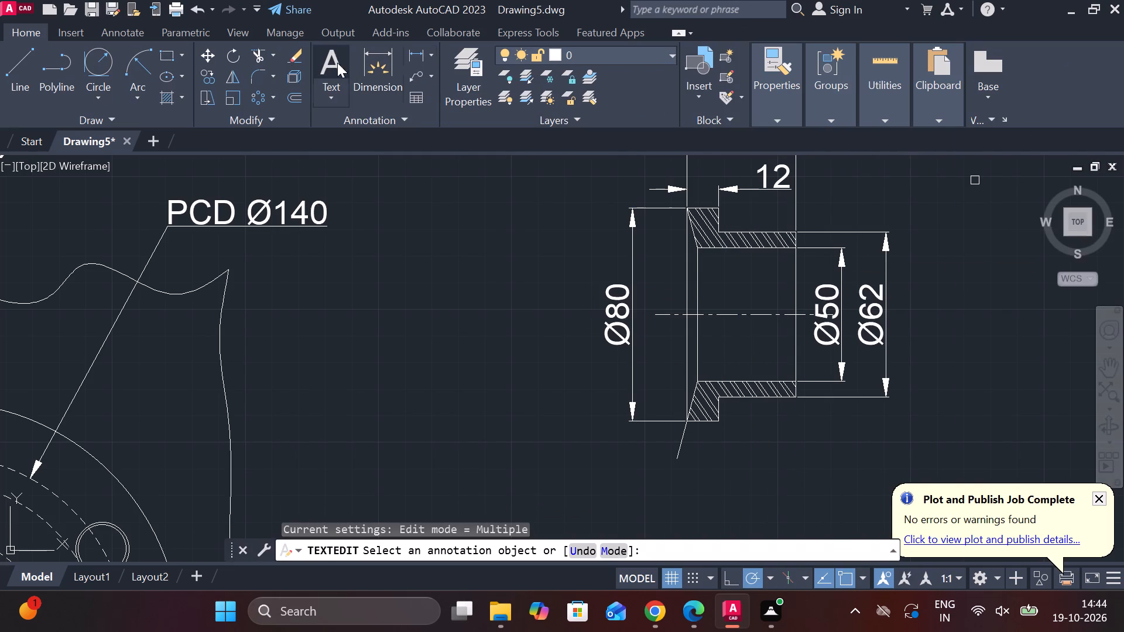
Add an angular dimension between the slanted line and the flange's vertical end face, placed just below the flange.
left_click(429, 52)
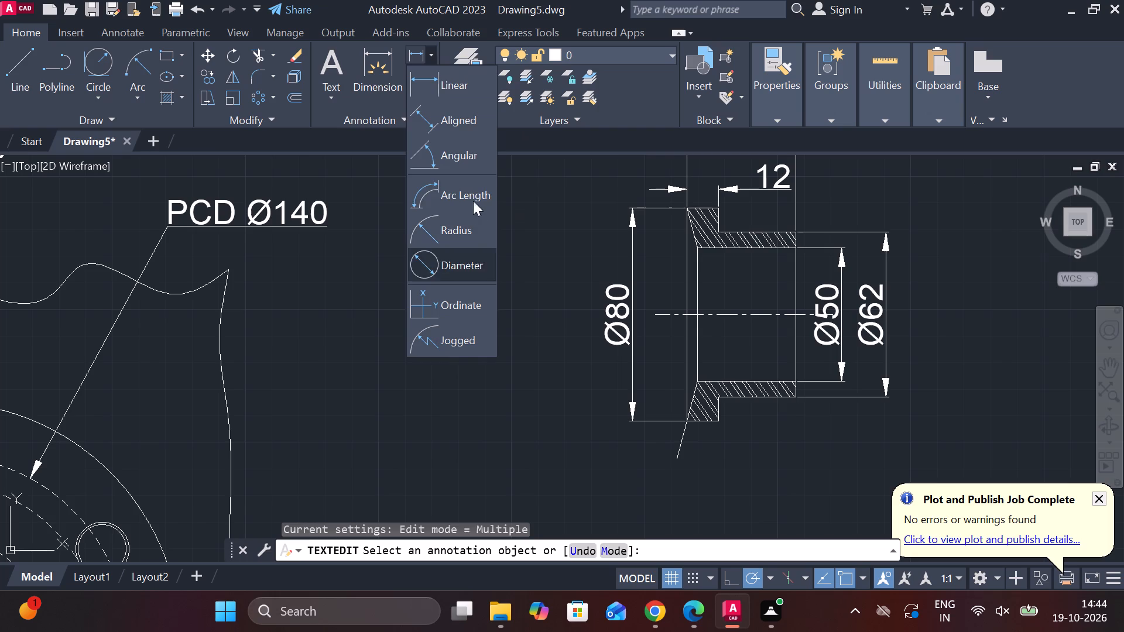
left_click(465, 156)
scroll(609, 474, "up", 1)
left_click(728, 428)
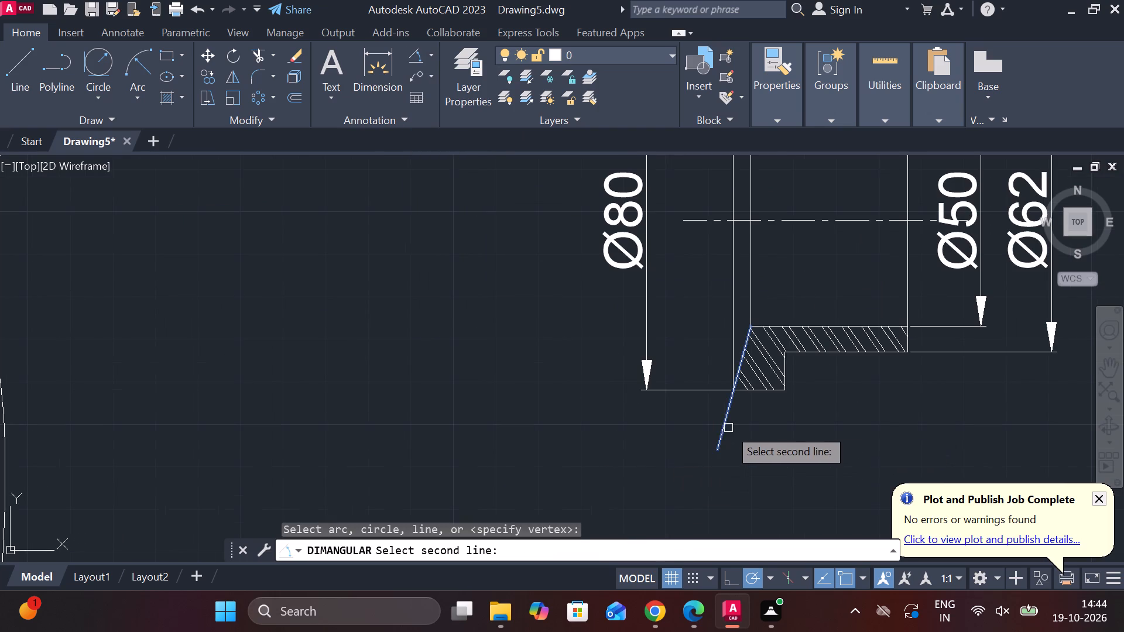
left_click(731, 363)
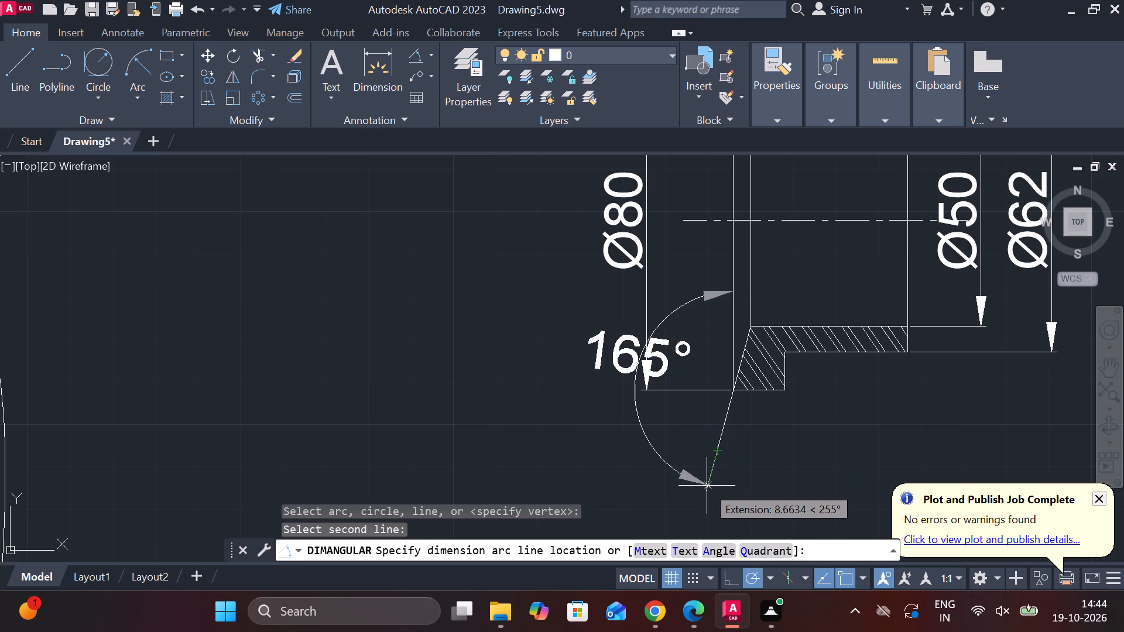
scroll(582, 465, "down", 1)
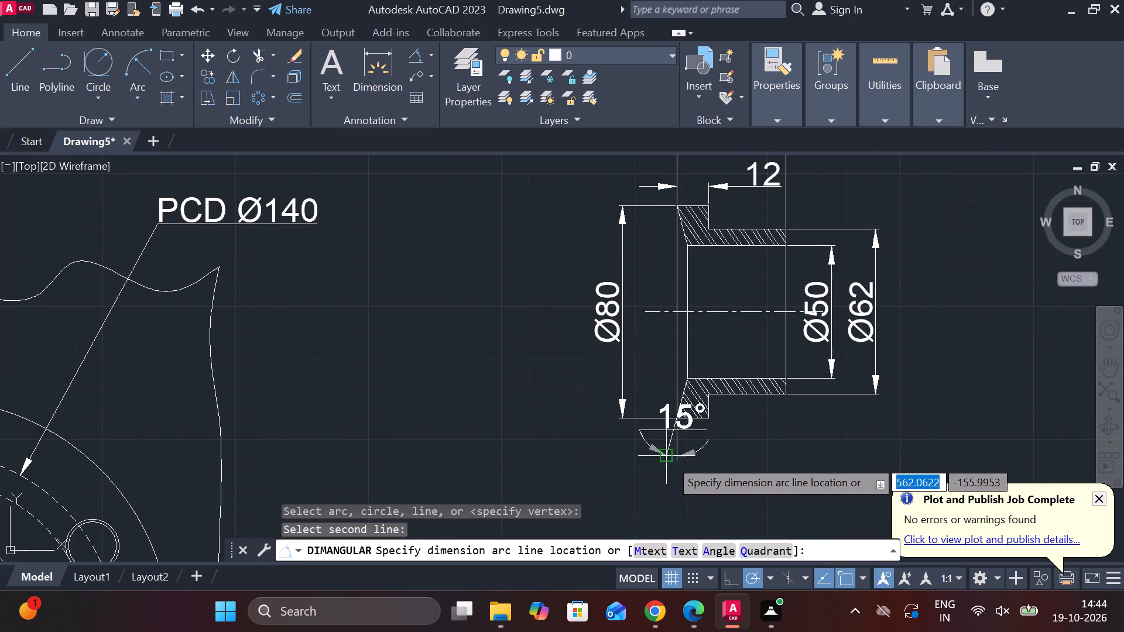
left_click(676, 459)
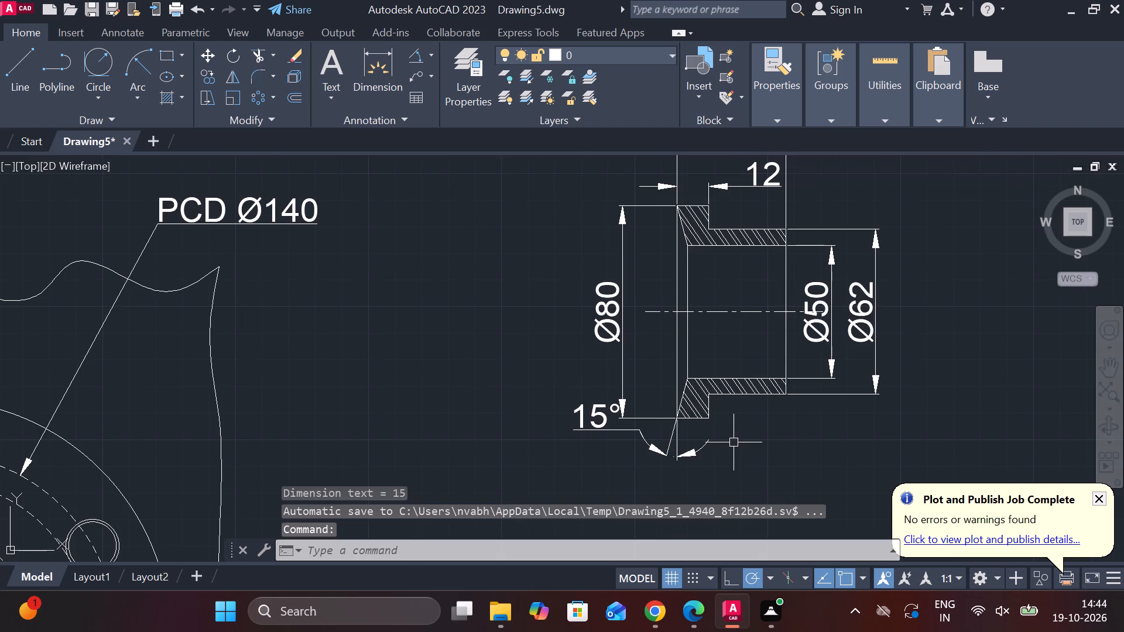
Copy the GLAND-1 No (BRASS) label and paste the copy beneath the dimensioned stepped part.
scroll(734, 442, "down", 1)
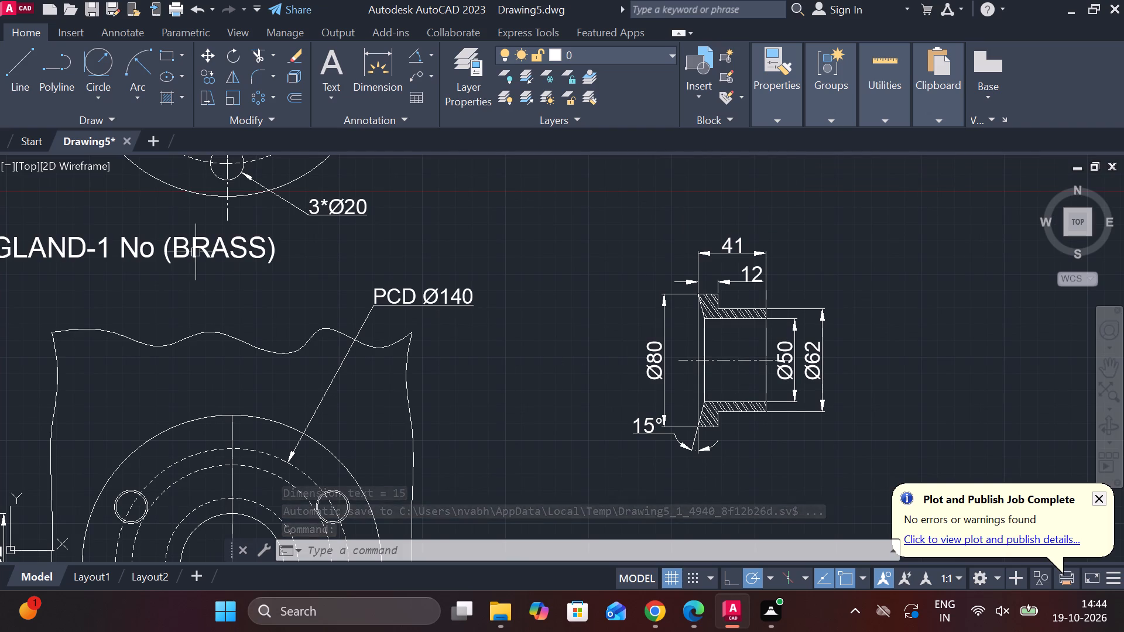
left_click(196, 252)
key("ctrl+c")
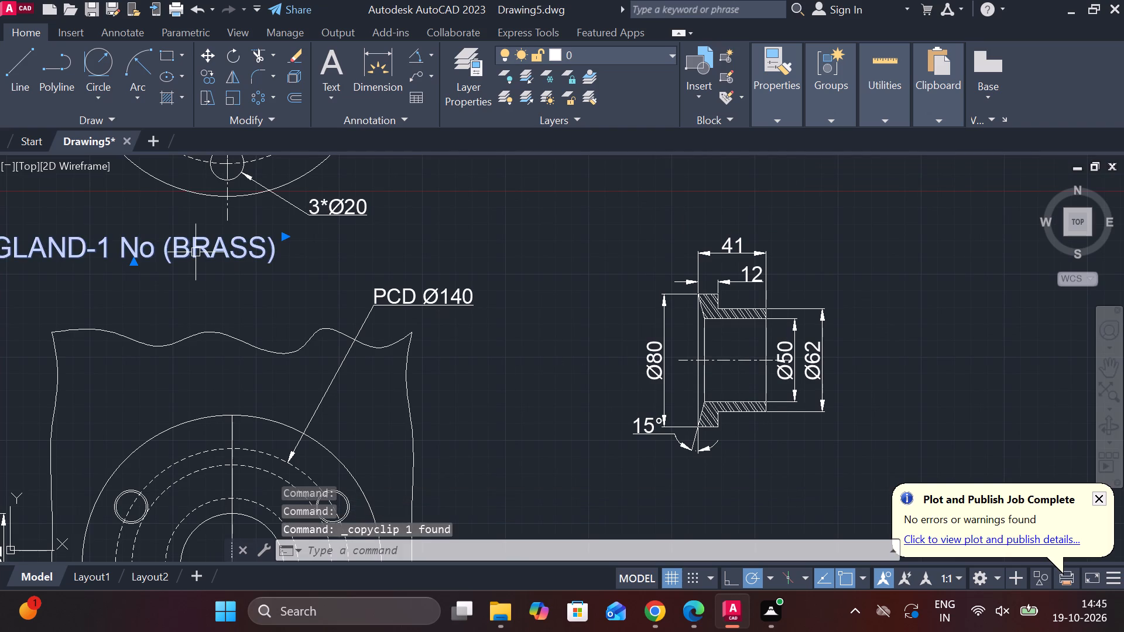
middle_click_drag(344, 322, 363, 322)
middle_click_drag(510, 369, 364, 277)
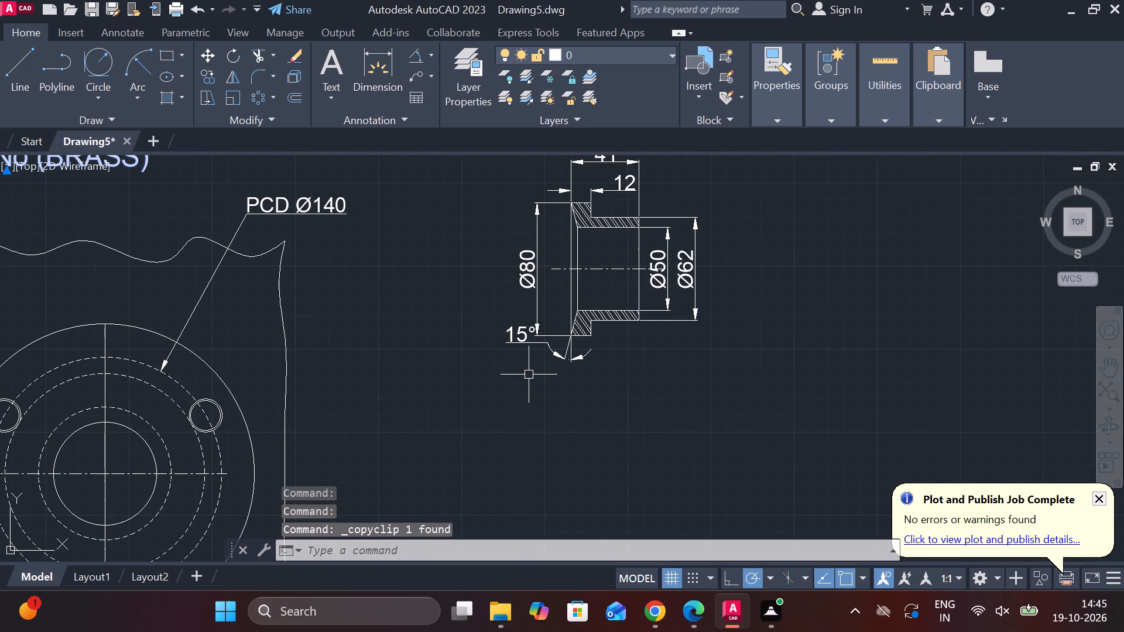
key("ctrl+v")
left_click(460, 400)
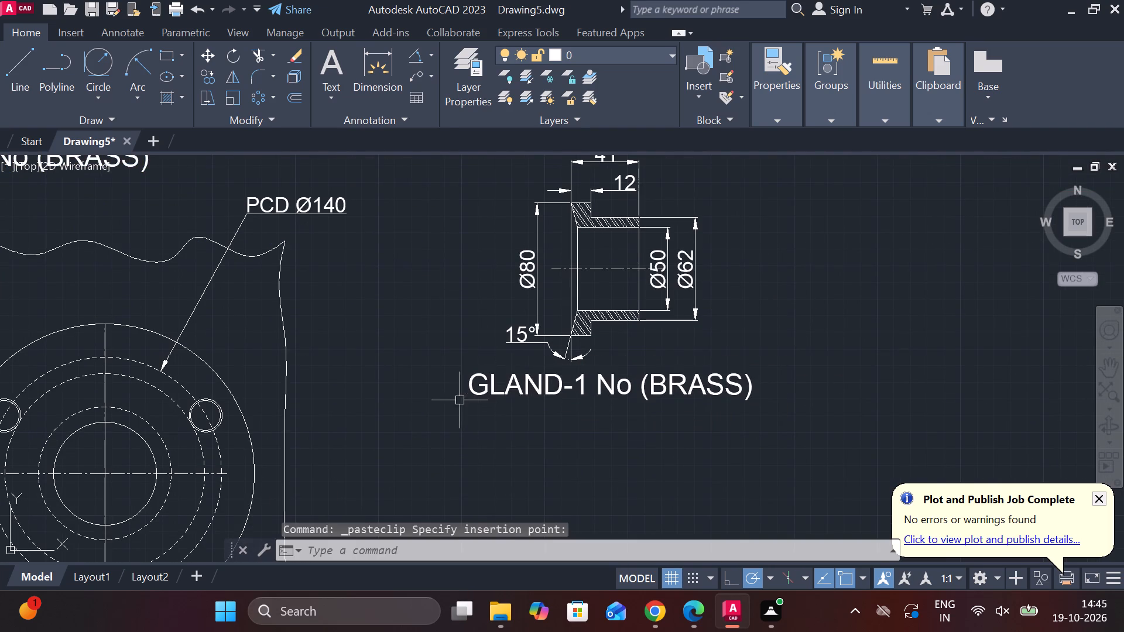
Change the pasted label beneath the stepped part to read BUSH-1 No (BRASS).
double_click(518, 390)
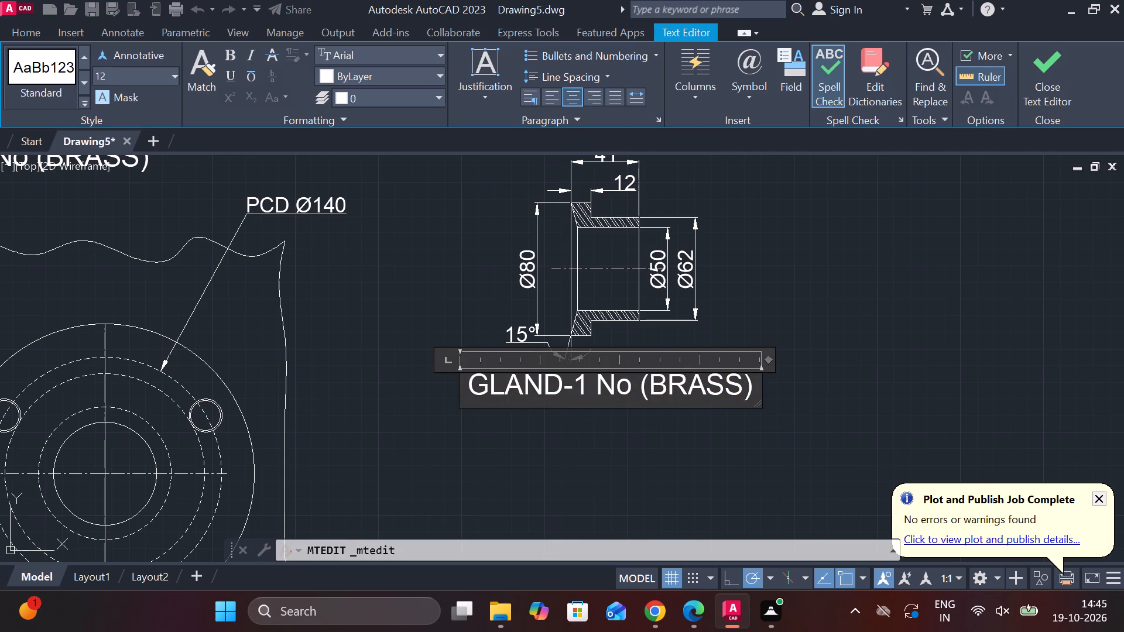
left_click(561, 389)
key("BackSpace")
key("BackSpace")
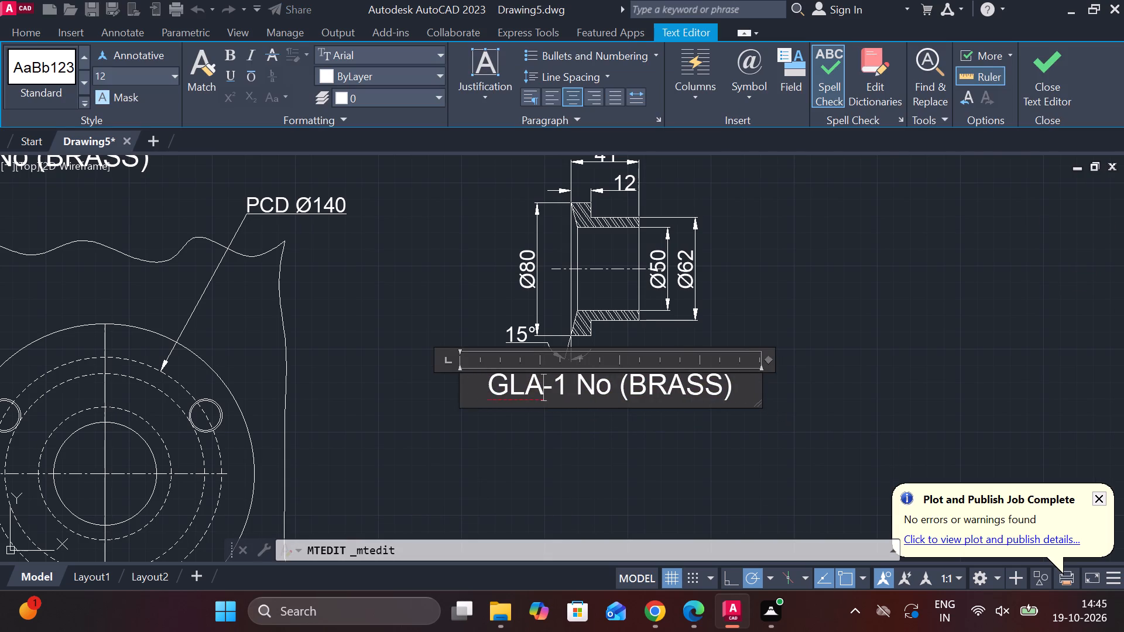
key("BackSpace")
key("BackSpace")
key("BackSpace")
type("BUSH")
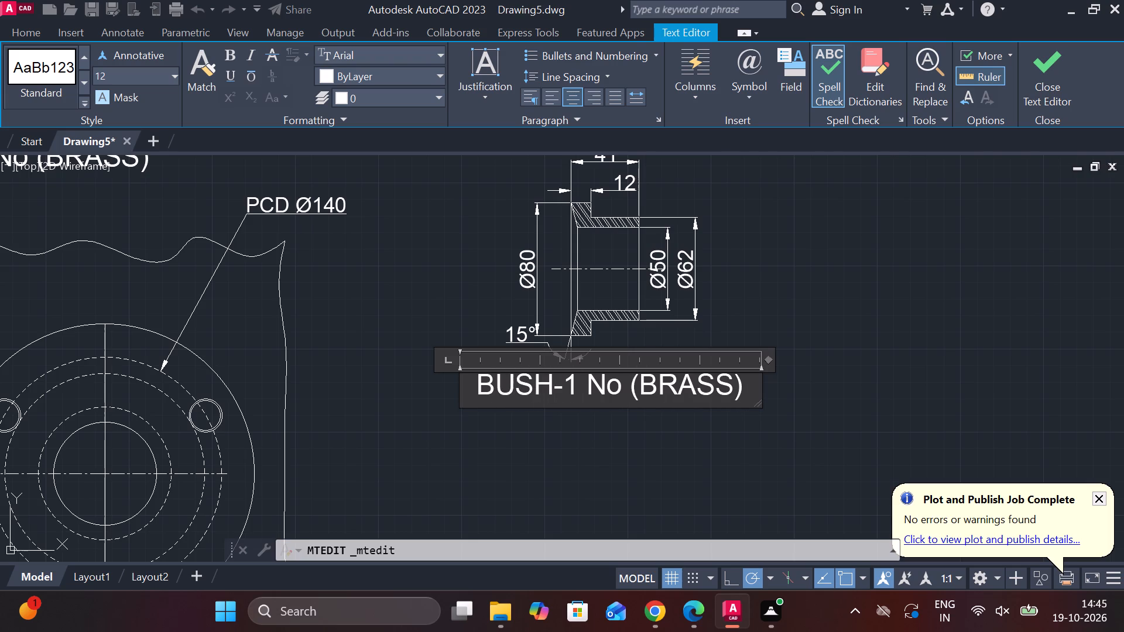
left_click(1030, 79)
Review the labelled gland, body, stud and bush drawings, the undimensioned part copies and the free space around them.
scroll(896, 396, "down", 2)
middle_click_drag(852, 396, 770, 318)
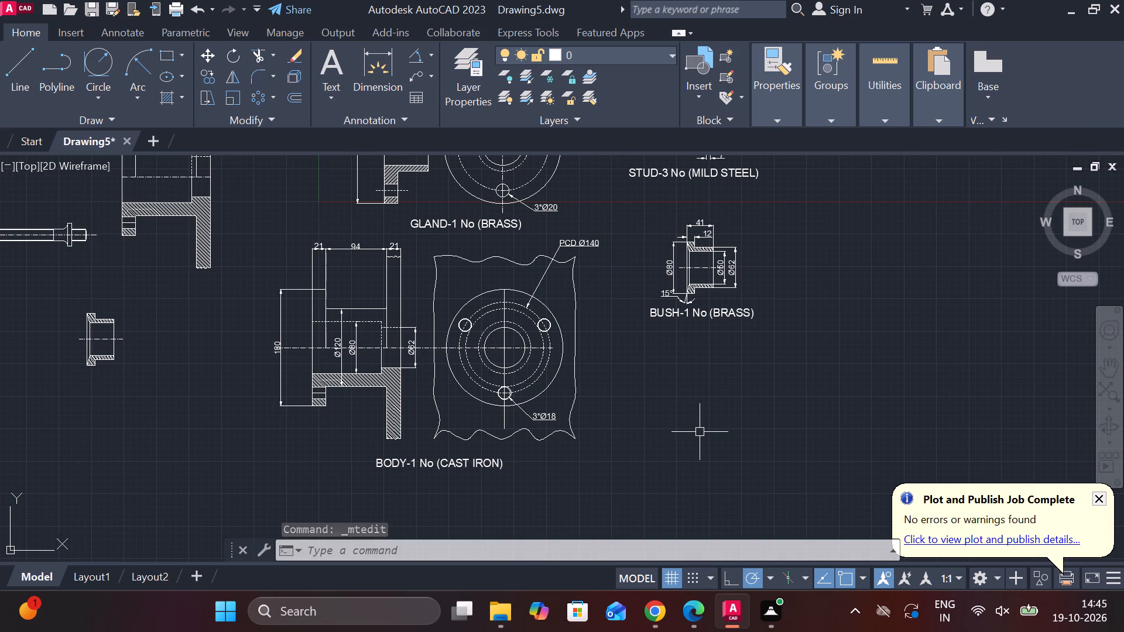
scroll(677, 423, "down", 1)
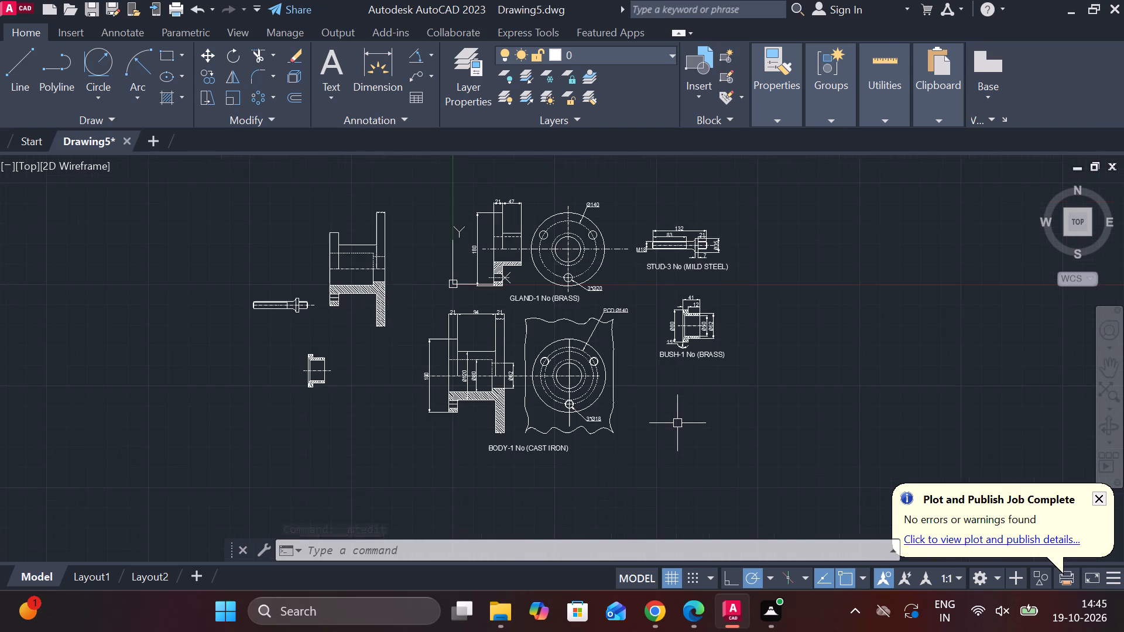
scroll(395, 387, "up", 1)
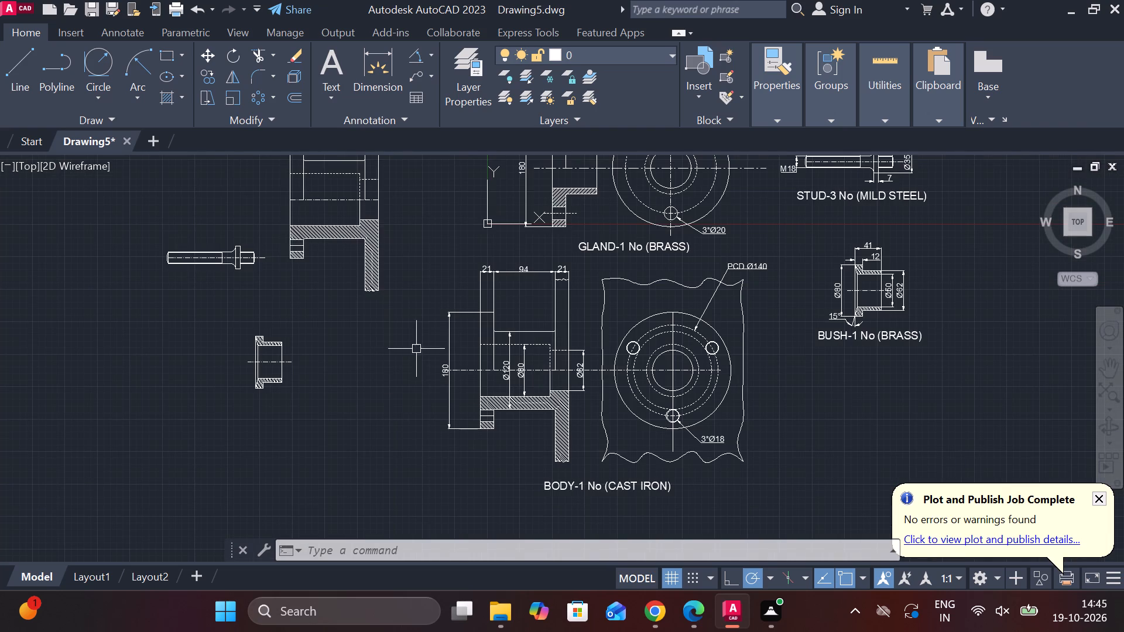
middle_click_drag(416, 347, 389, 398)
scroll(388, 398, "up", 1)
middle_click_drag(391, 404, 397, 442)
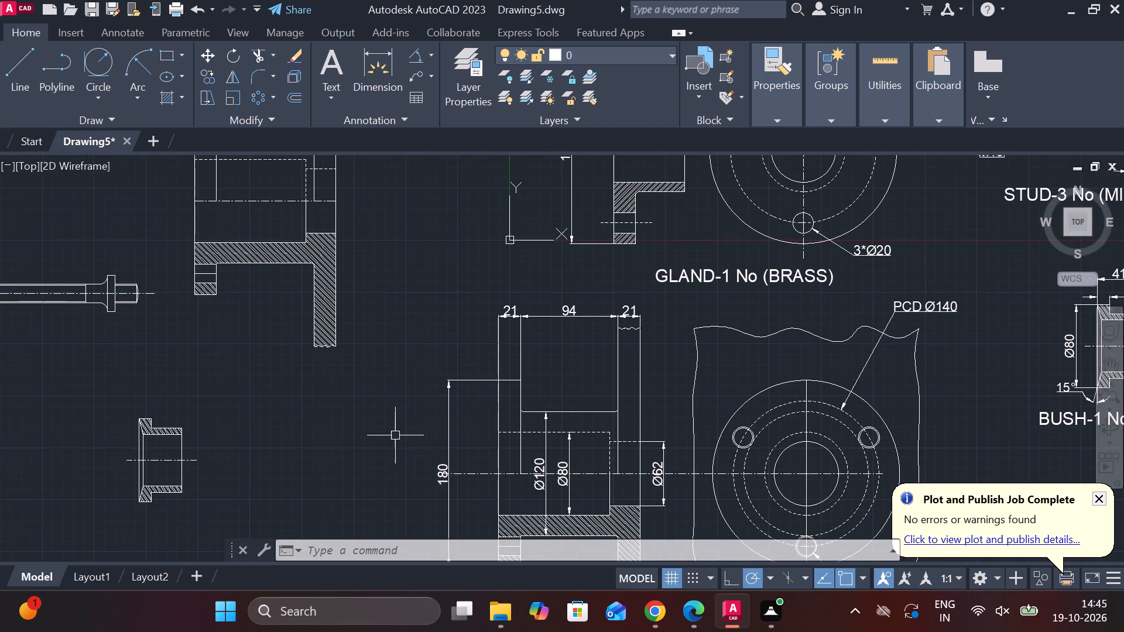
scroll(395, 435, "down", 1)
scroll(323, 466, "up", 1)
scroll(329, 465, "down", 3)
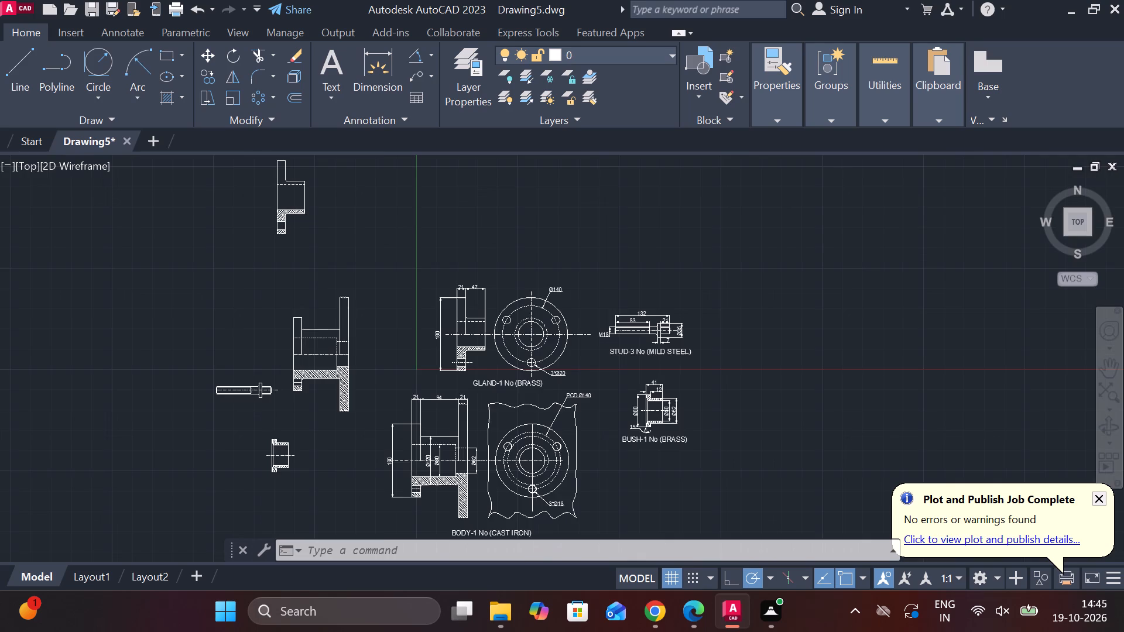
scroll(321, 363, "up", 4)
middle_click_drag(323, 331, 364, 435)
scroll(360, 432, "down", 1)
middle_click_drag(358, 420, 360, 369)
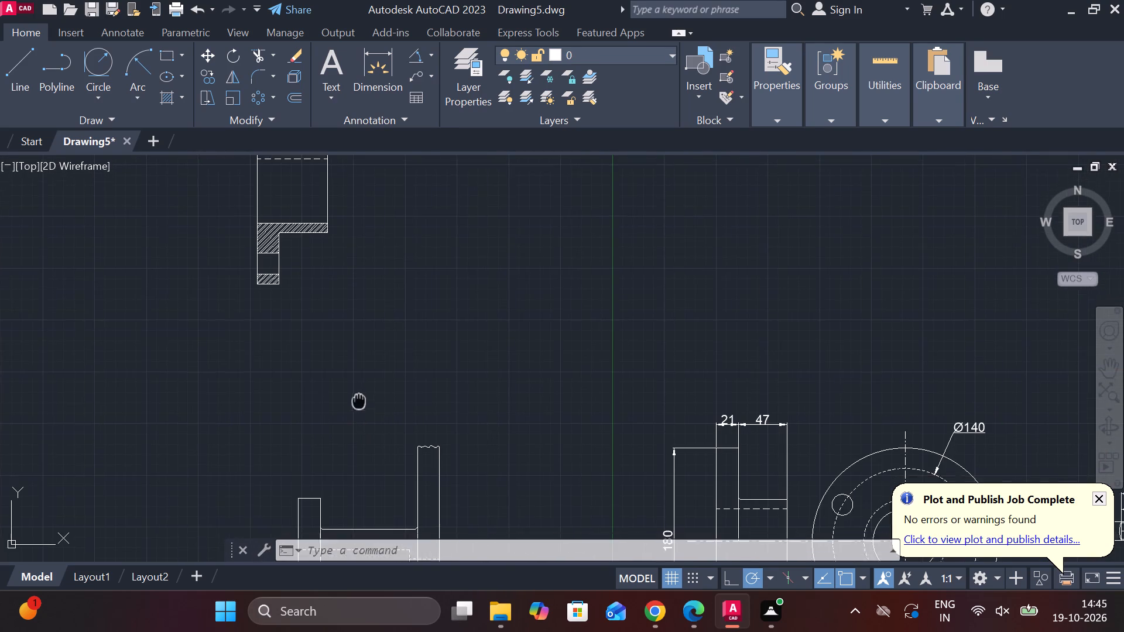
middle_click_drag(360, 369, 362, 325)
scroll(377, 331, "down", 1)
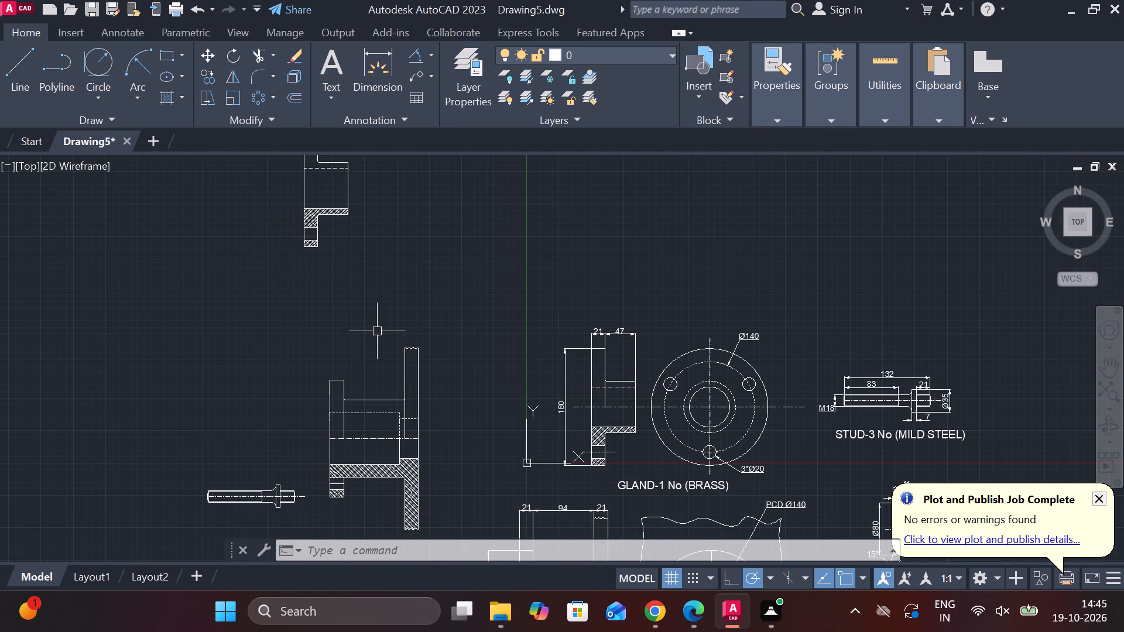
middle_click_drag(496, 360, 341, 235)
scroll(813, 394, "up", 1)
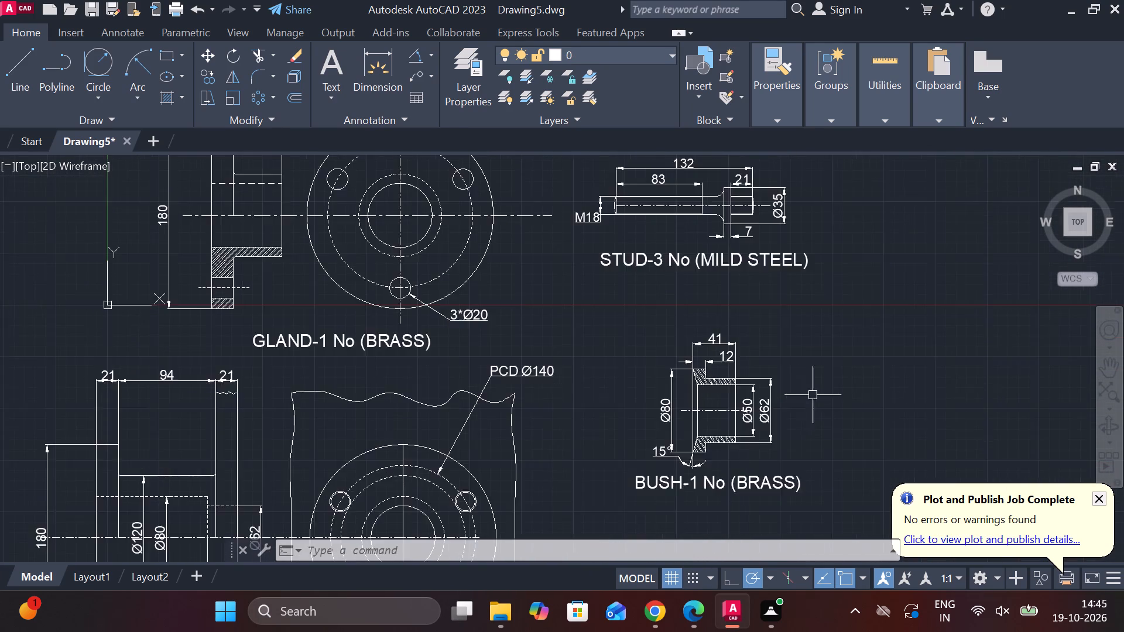
middle_click_drag(801, 401, 708, 307)
middle_click_drag(721, 365, 690, 228)
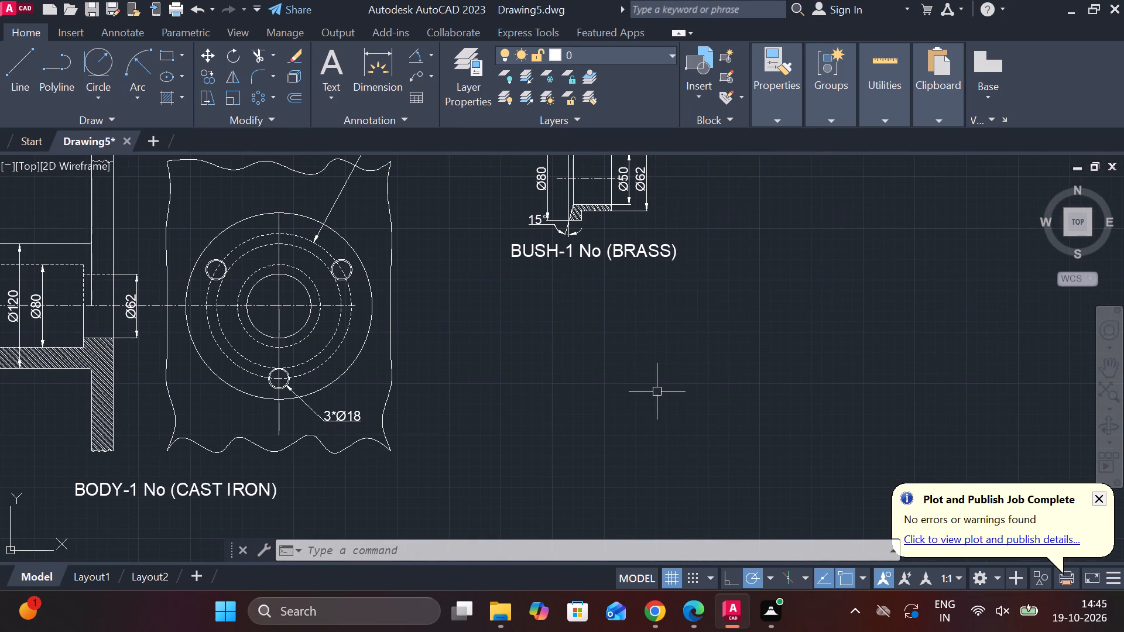
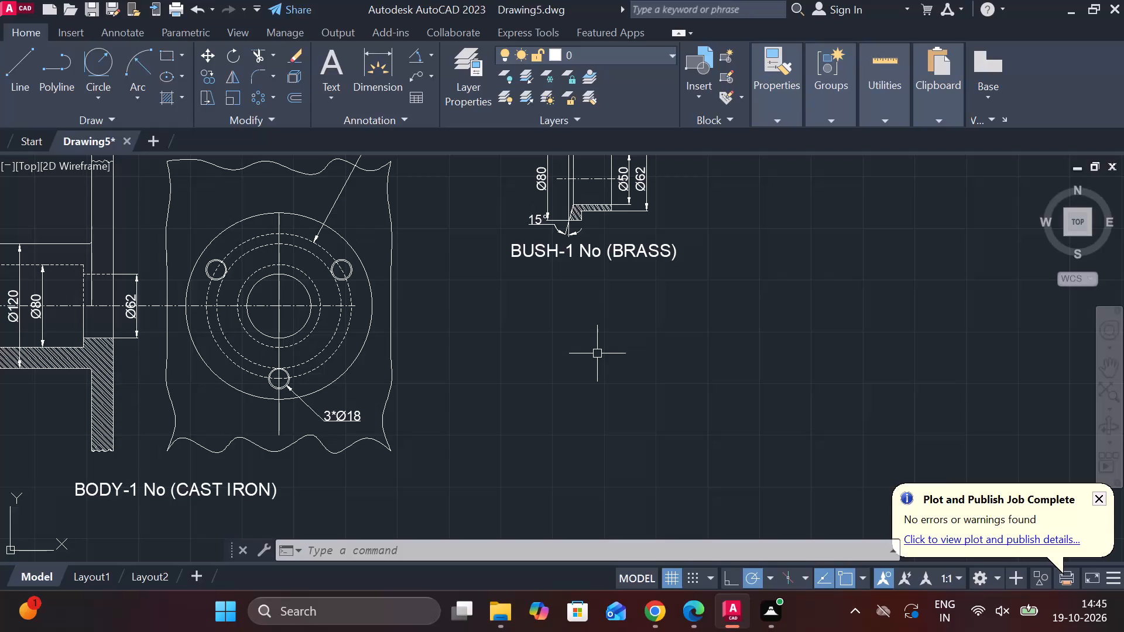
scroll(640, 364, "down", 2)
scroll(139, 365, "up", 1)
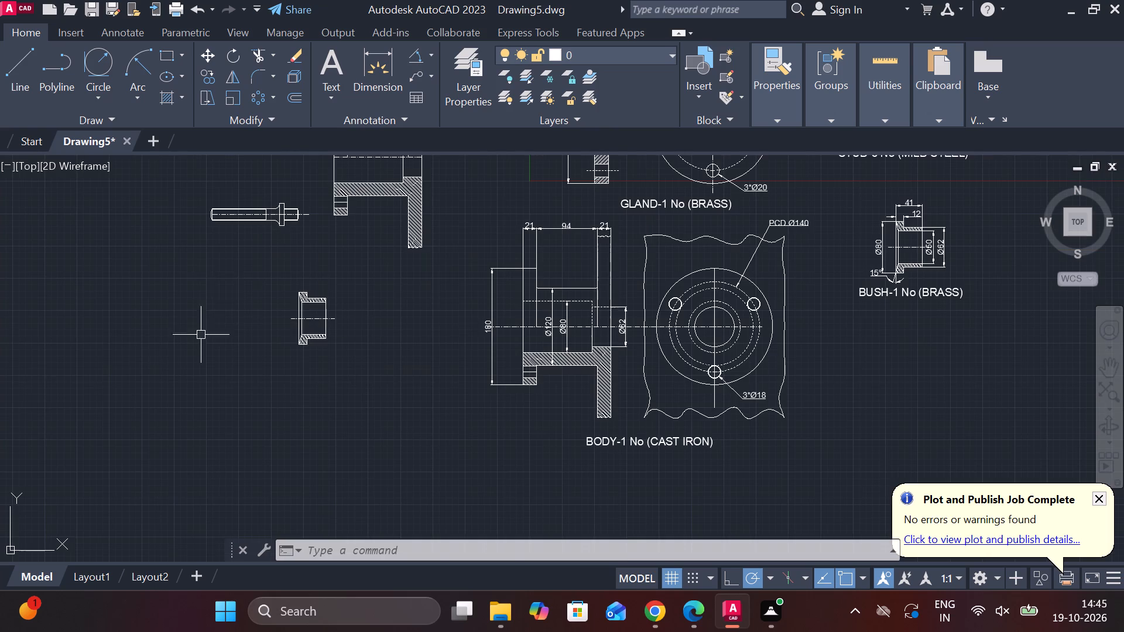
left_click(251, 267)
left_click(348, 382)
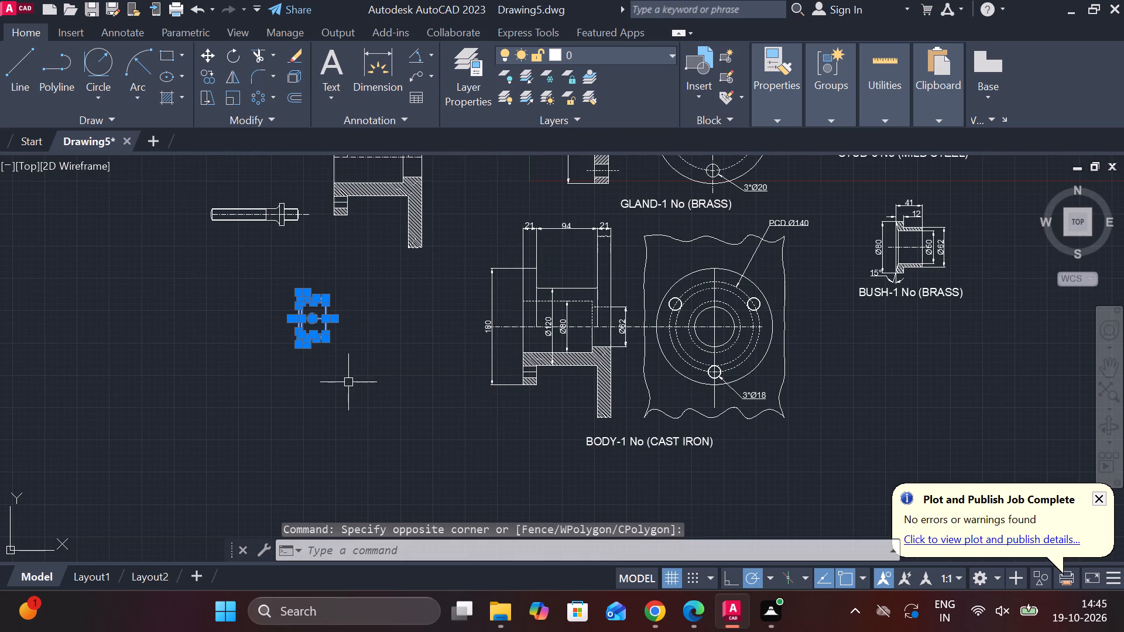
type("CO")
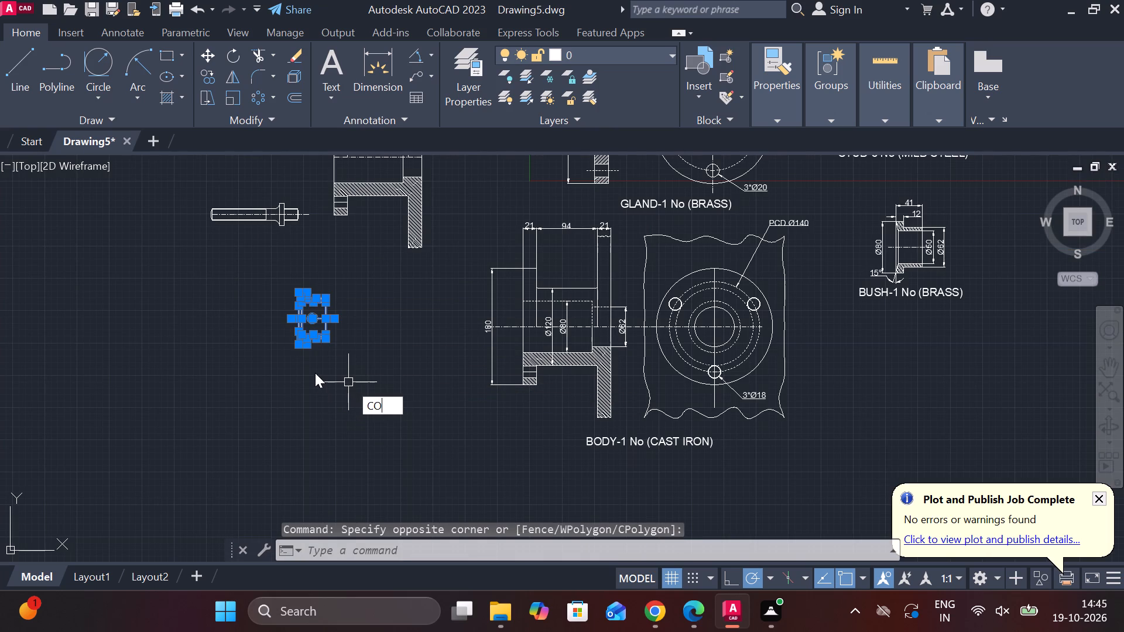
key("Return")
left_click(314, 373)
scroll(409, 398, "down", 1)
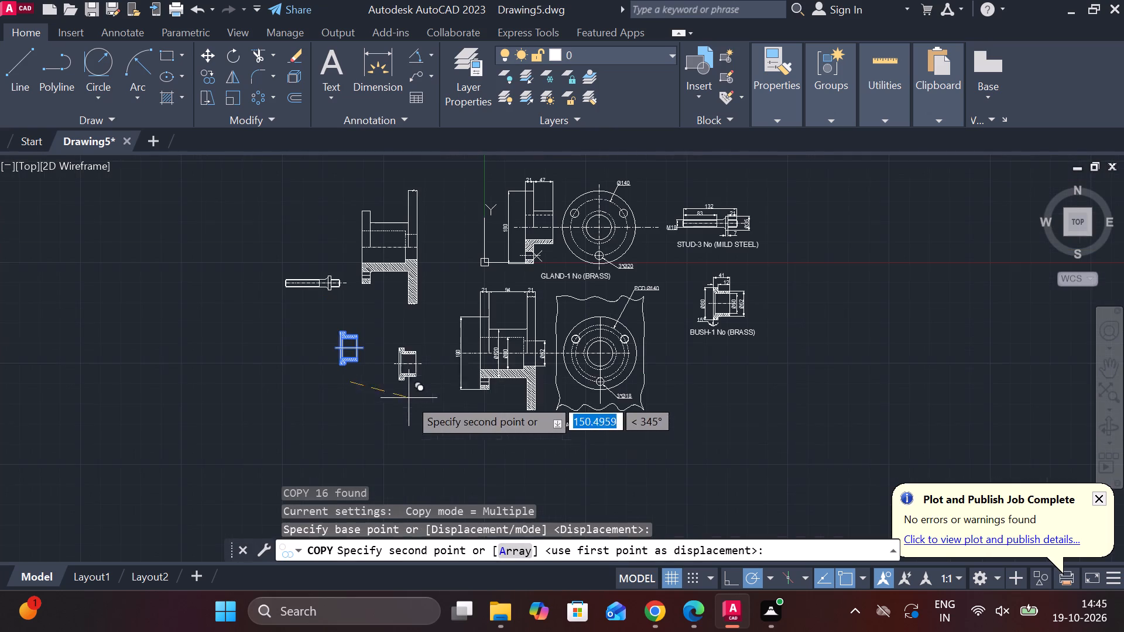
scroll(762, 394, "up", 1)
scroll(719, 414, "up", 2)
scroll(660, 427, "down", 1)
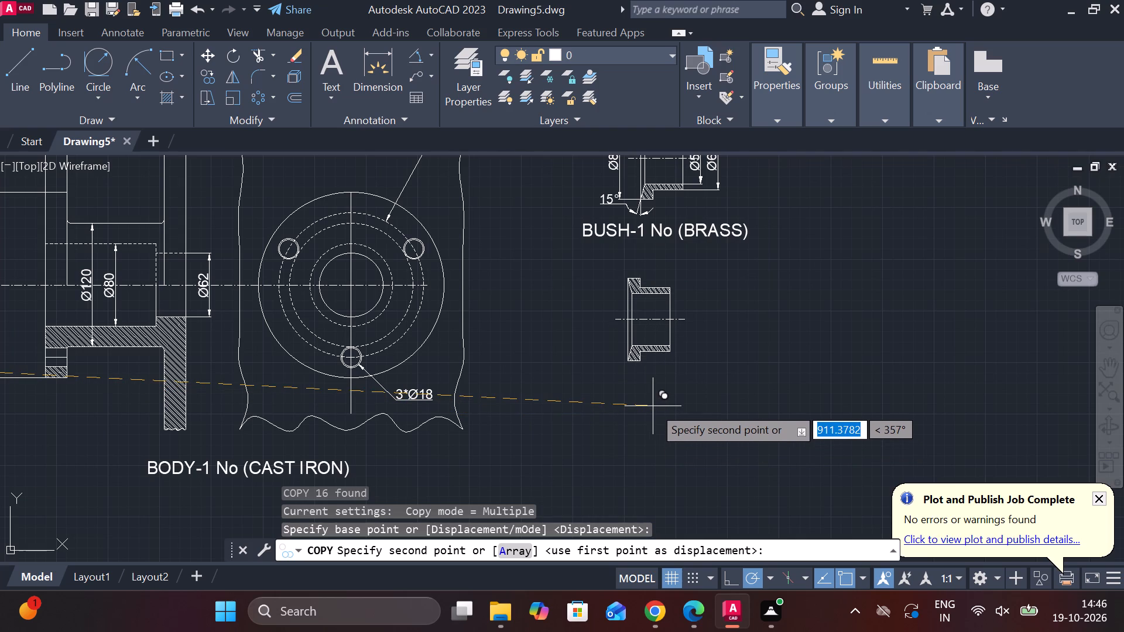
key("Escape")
Copy the dimensioned bush view without its label about 168 units straight down, below the BUSH-1 No (BRASS) label.
middle_click_drag(653, 406, 648, 480)
middle_click_drag(695, 366, 694, 413)
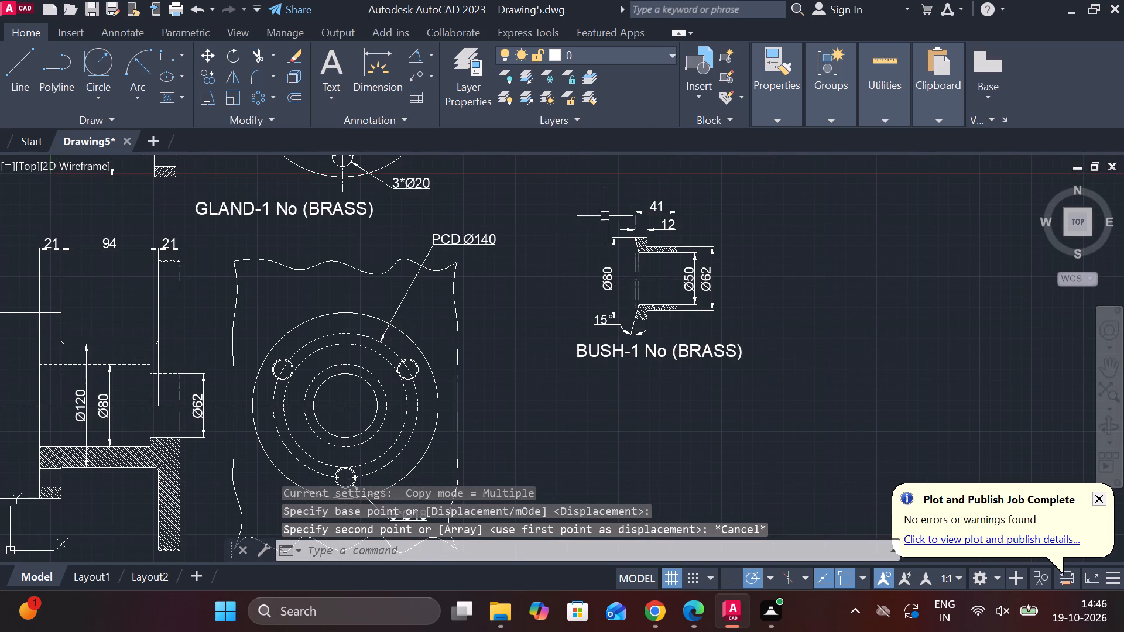
left_click(580, 197)
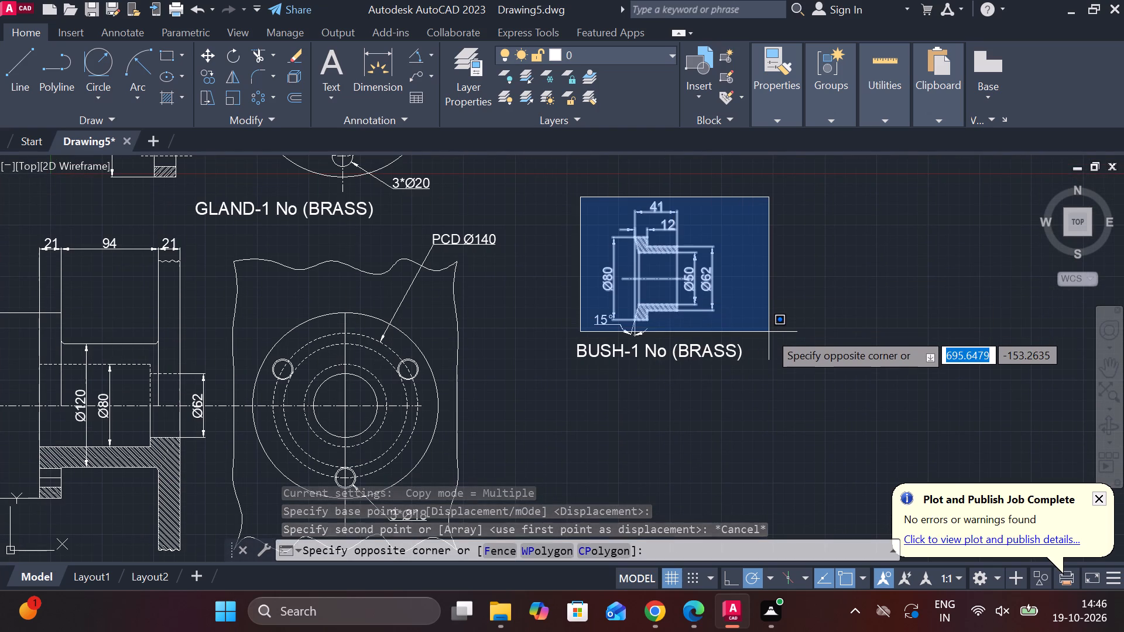
left_click(770, 337)
type("CO")
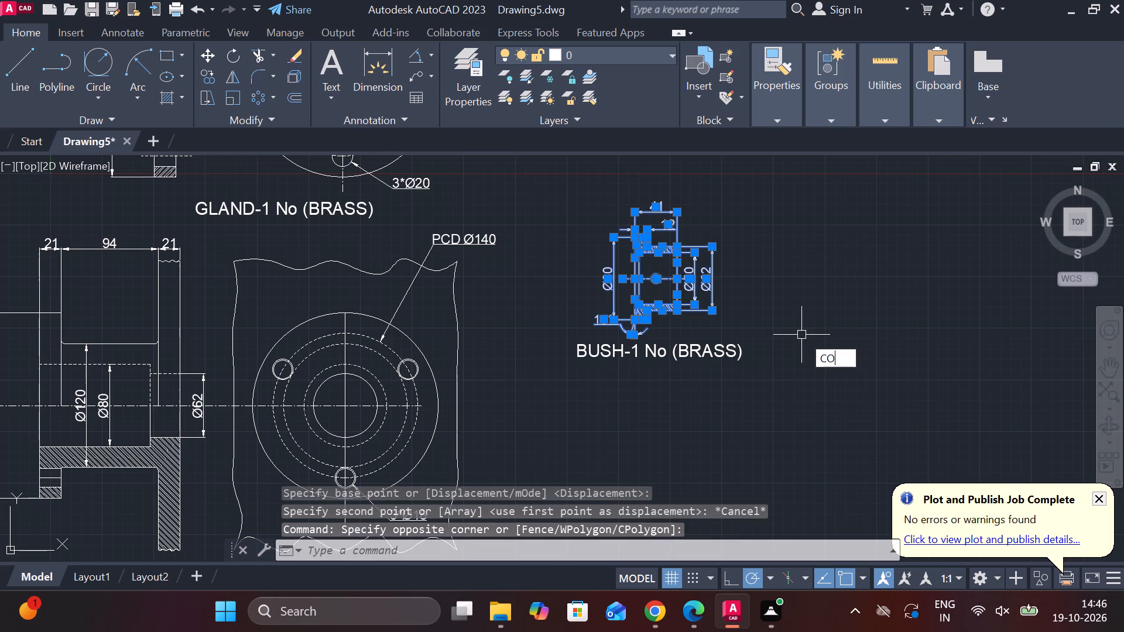
key("Return")
left_click(801, 330)
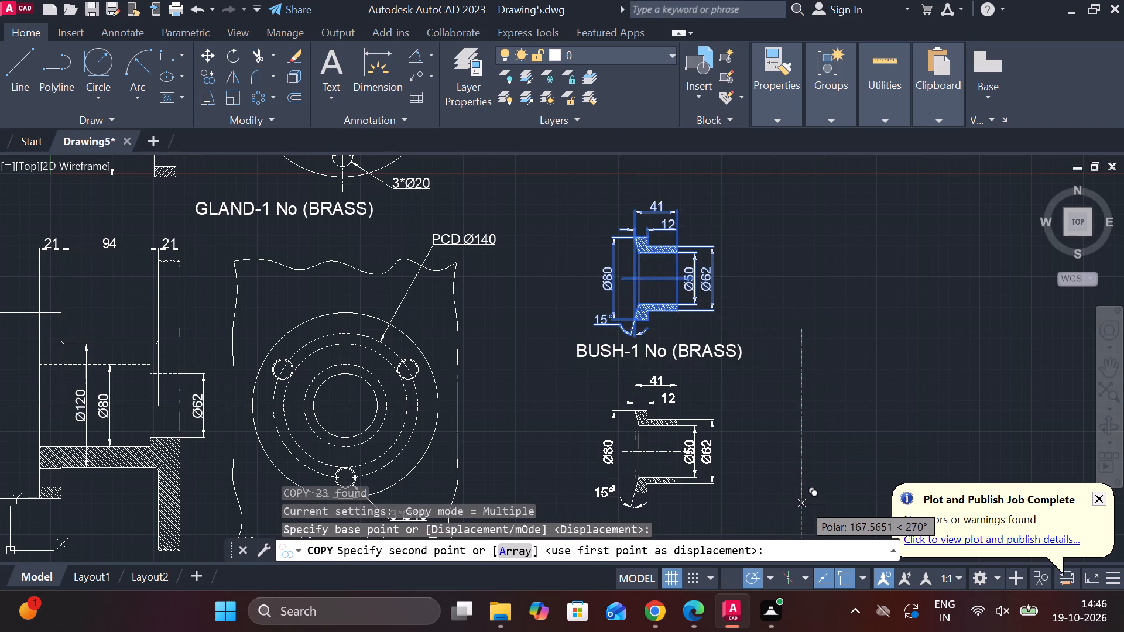
left_click(803, 503)
middle_click(780, 476)
key("Escape")
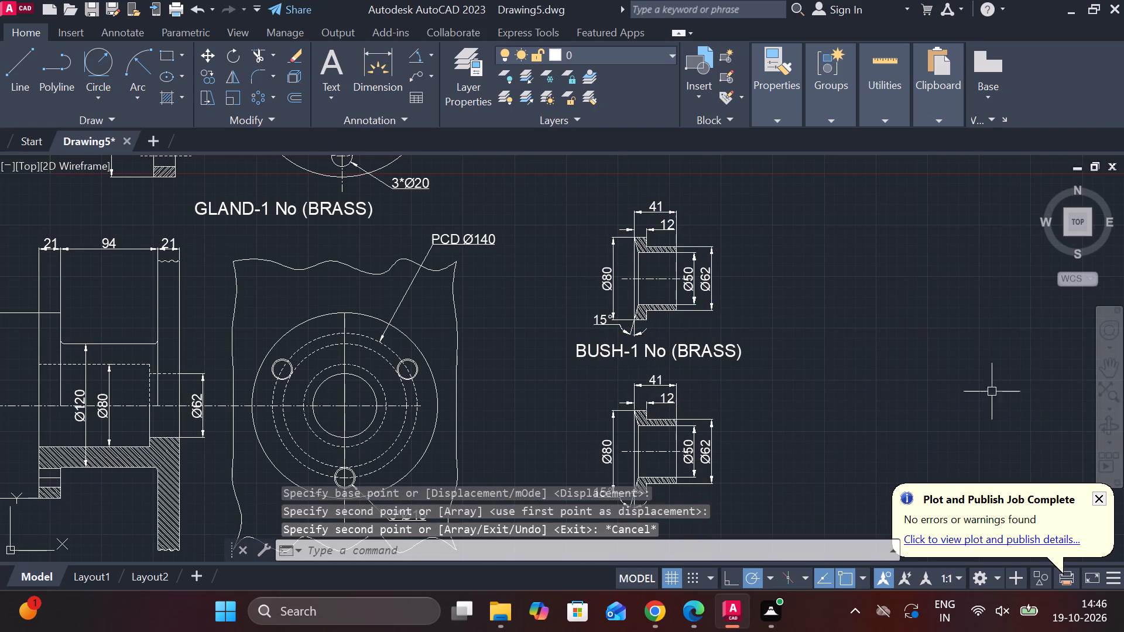
Erase the Ø50 and Ø62 dimensions from the copied bush view.
scroll(803, 414, "up", 2)
middle_click_drag(748, 435, 728, 138)
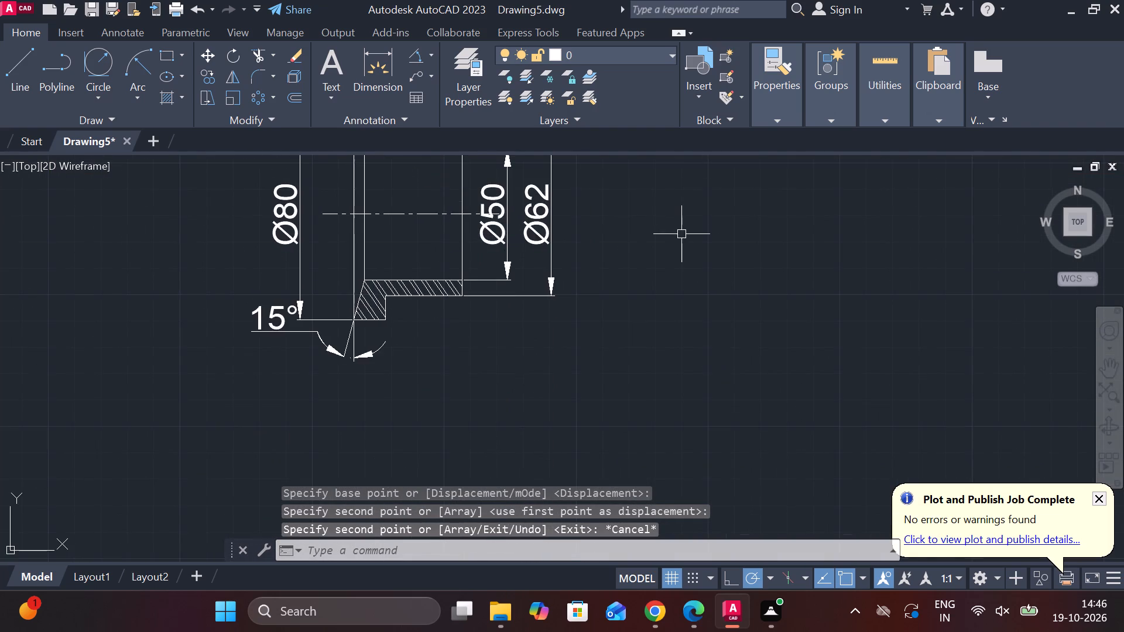
scroll(681, 234, "down", 1)
middle_click_drag(679, 266, 670, 352)
left_click(565, 287)
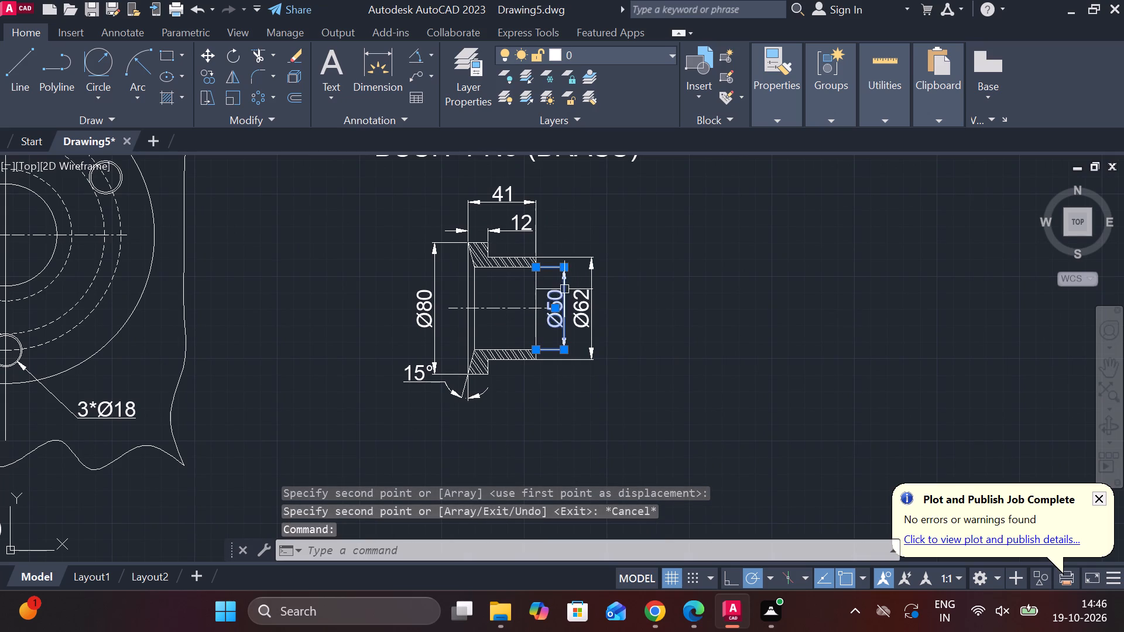
left_click(585, 299)
type("E")
key("space")
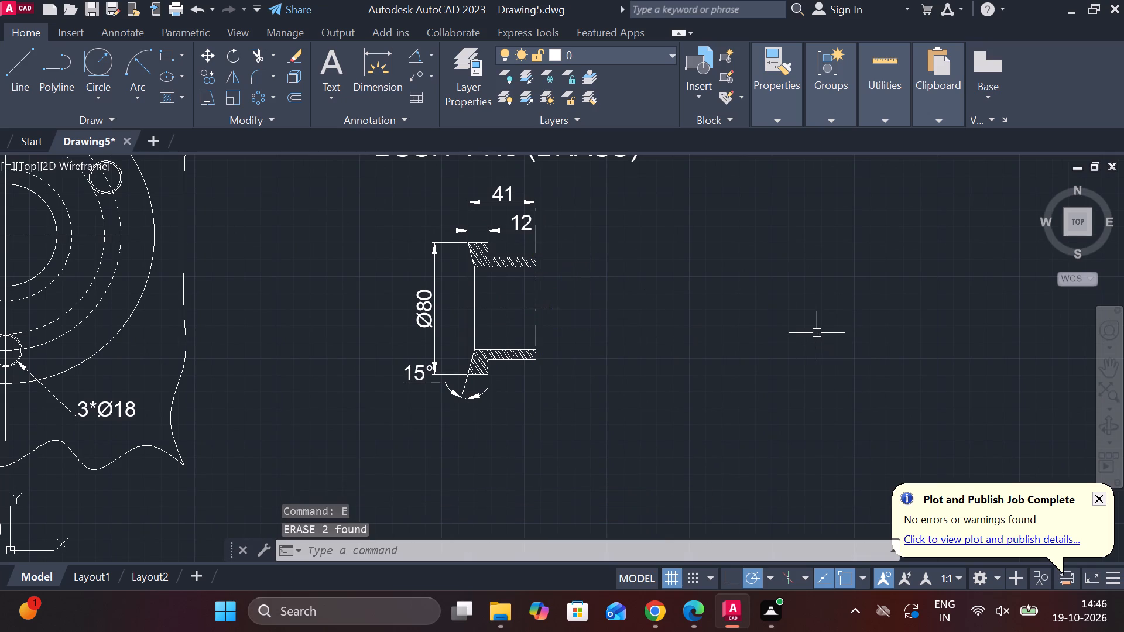
Join the two overlapping vertical lines at the copied bush's sleeve end into one line.
left_click(537, 317)
left_click(533, 287)
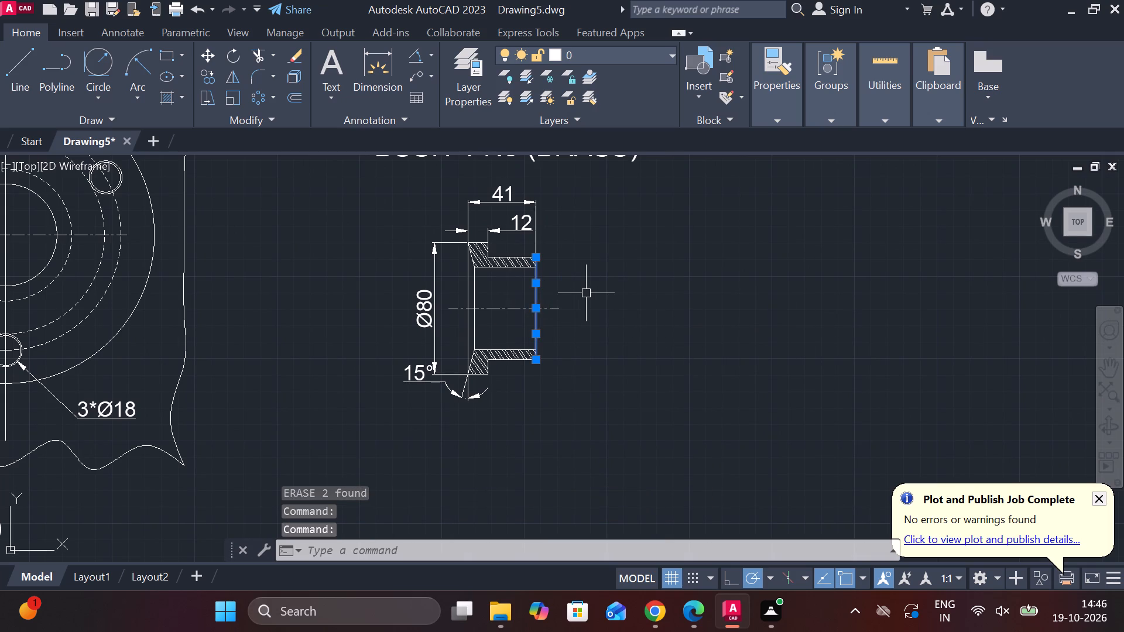
key("j")
key("Return")
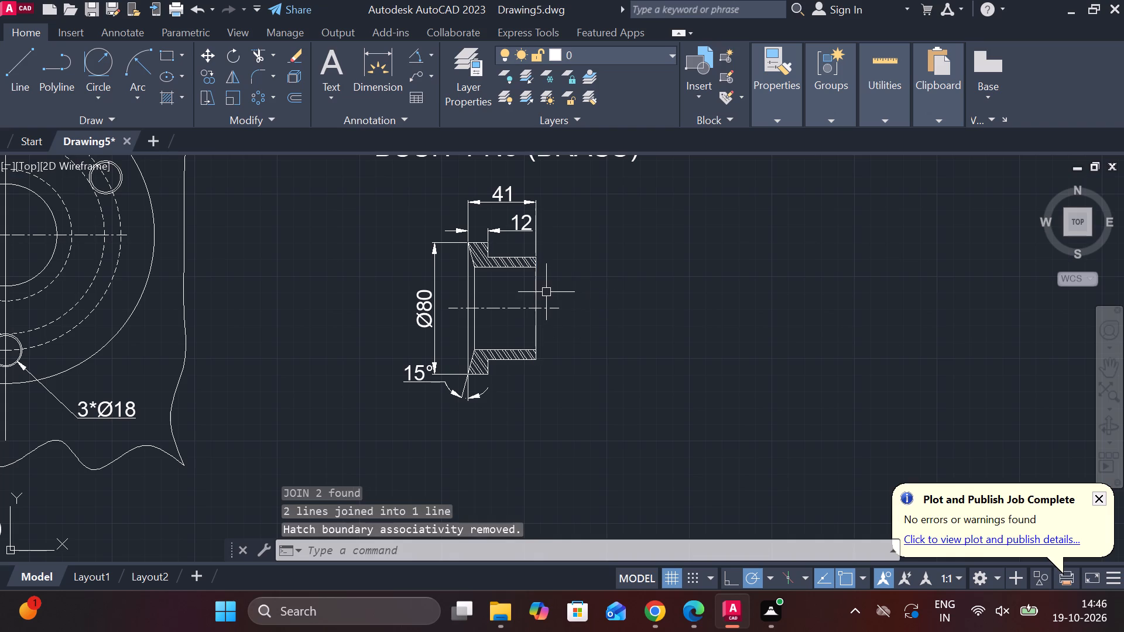
Move the joined sleeve-end line 39 units outward along the bush axis, away from the flange.
left_click(537, 296)
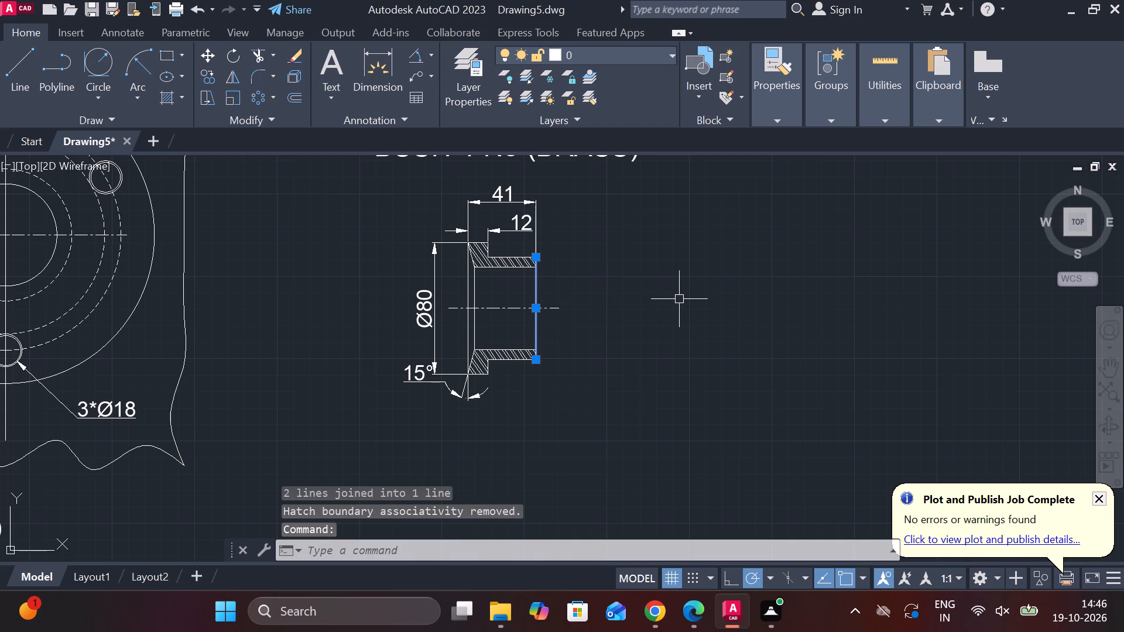
key("m")
key("Return")
left_click(532, 307)
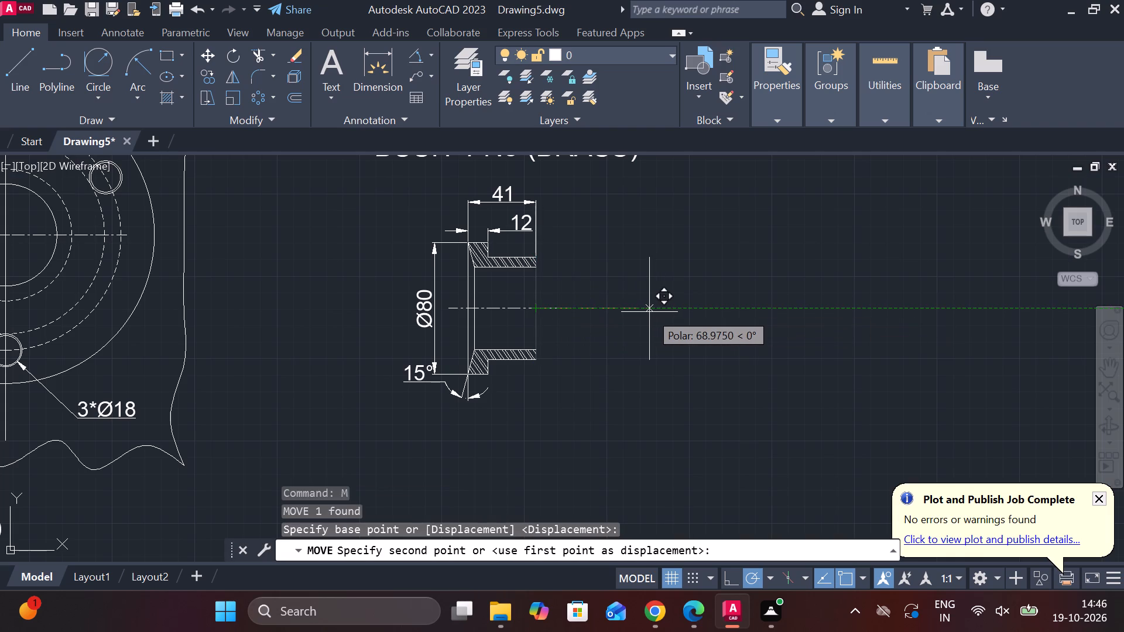
type("39")
key("Return")
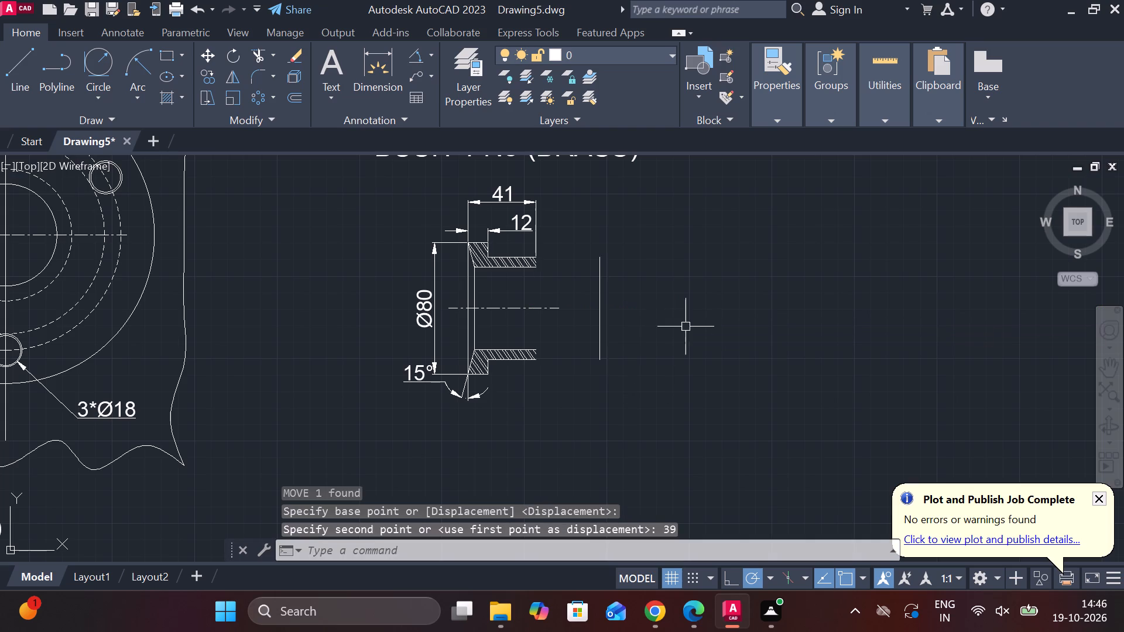
key("Escape")
Extend the four horizontal outer and bore lines of the copied bush's sleeve to the moved end line.
type("EX")
key("space")
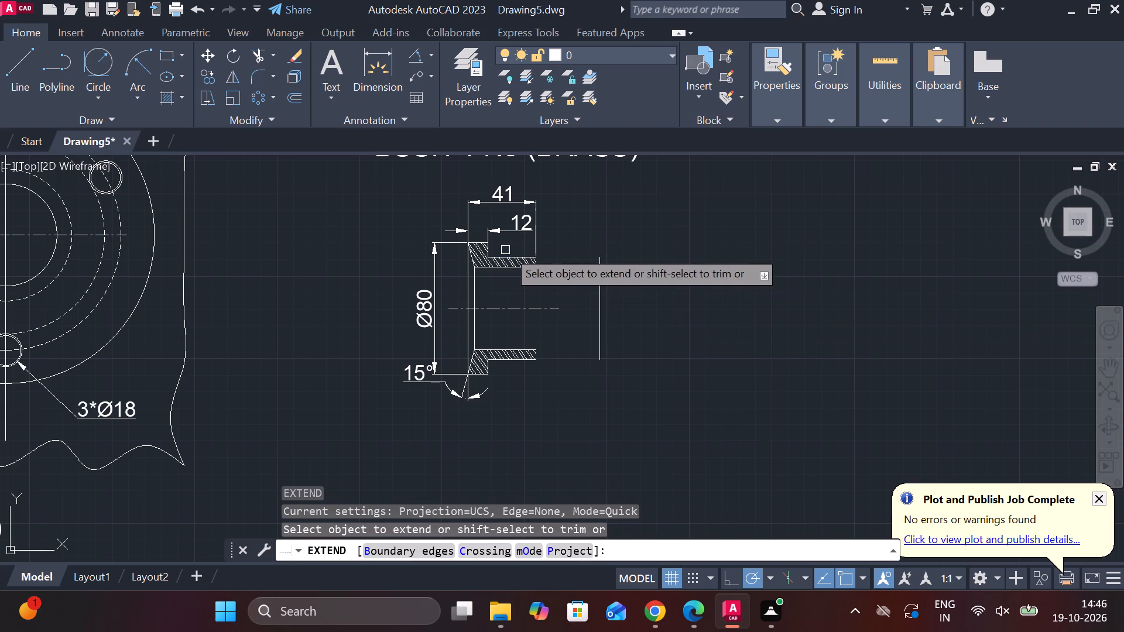
left_click(519, 257)
left_click(520, 269)
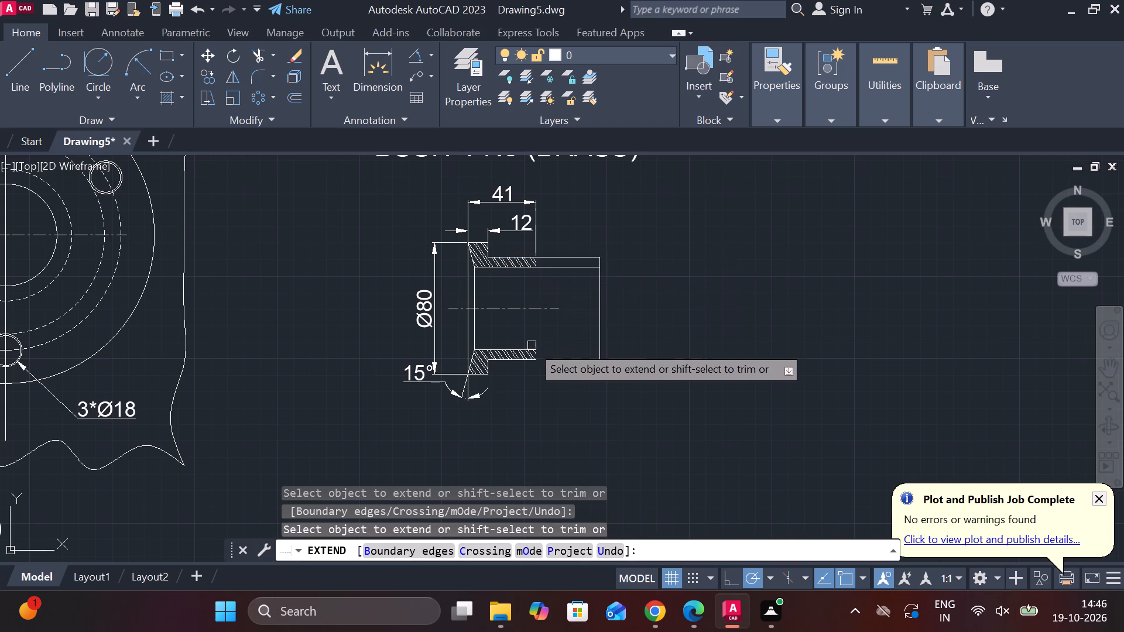
left_click(529, 346)
left_click(529, 363)
key("Escape")
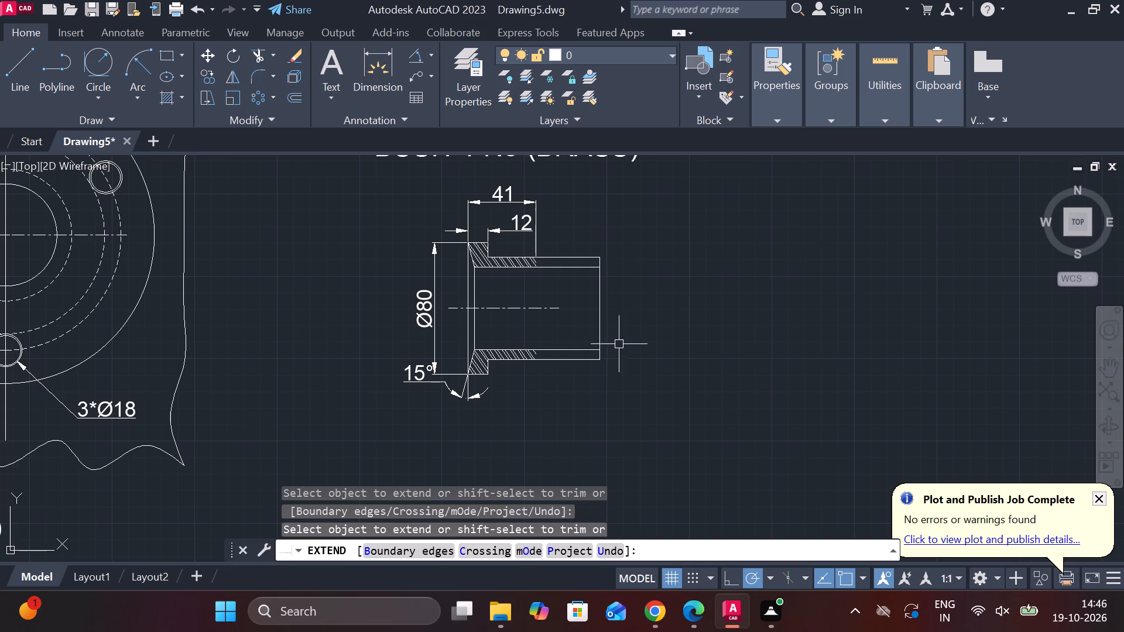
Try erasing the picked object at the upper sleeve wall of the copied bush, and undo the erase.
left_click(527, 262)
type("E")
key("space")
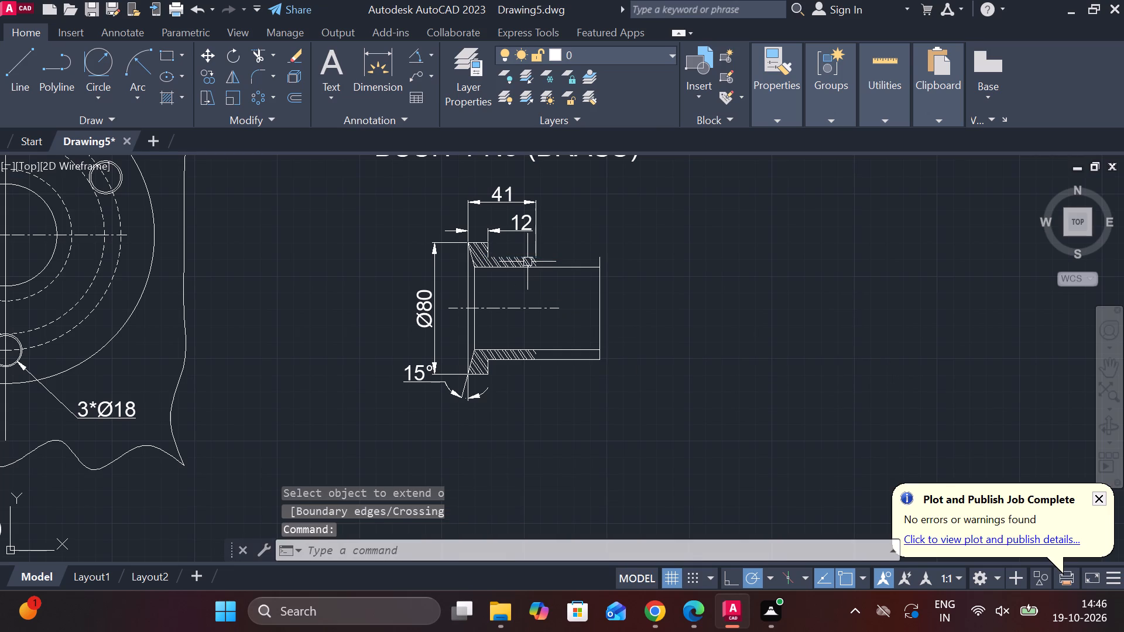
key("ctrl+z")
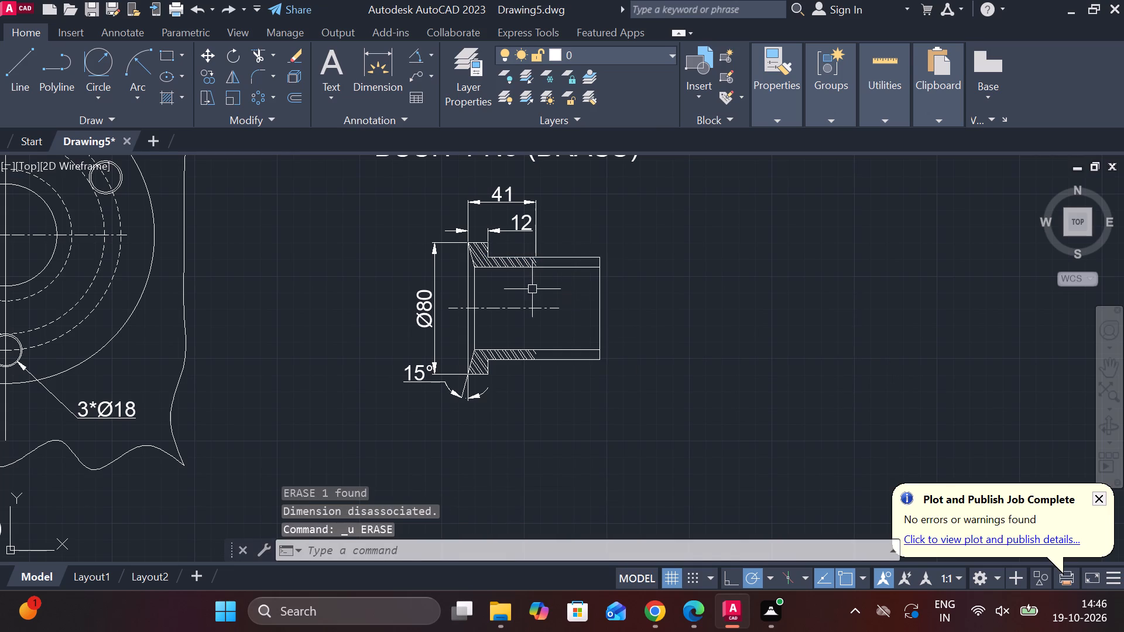
Erase the old section hatch from the copied bush's walls.
scroll(527, 288, "up", 2)
key("Escape")
left_click(535, 452)
type("E")
key("space")
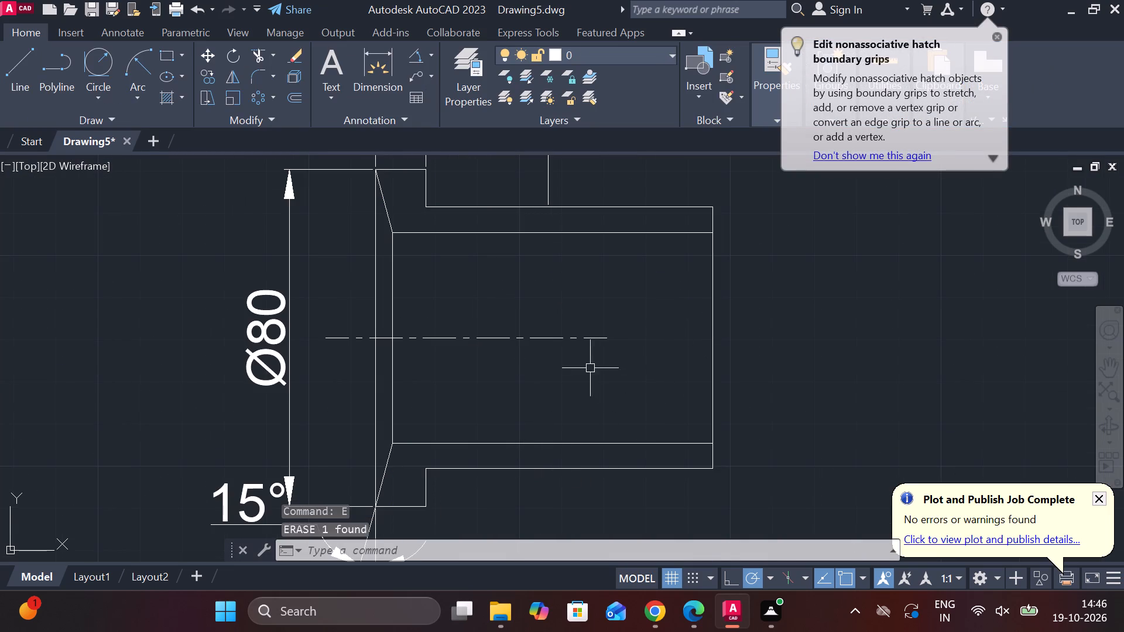
Lengthen the copied bush's centre line horizontally past the moved sleeve-end line.
left_click(564, 338)
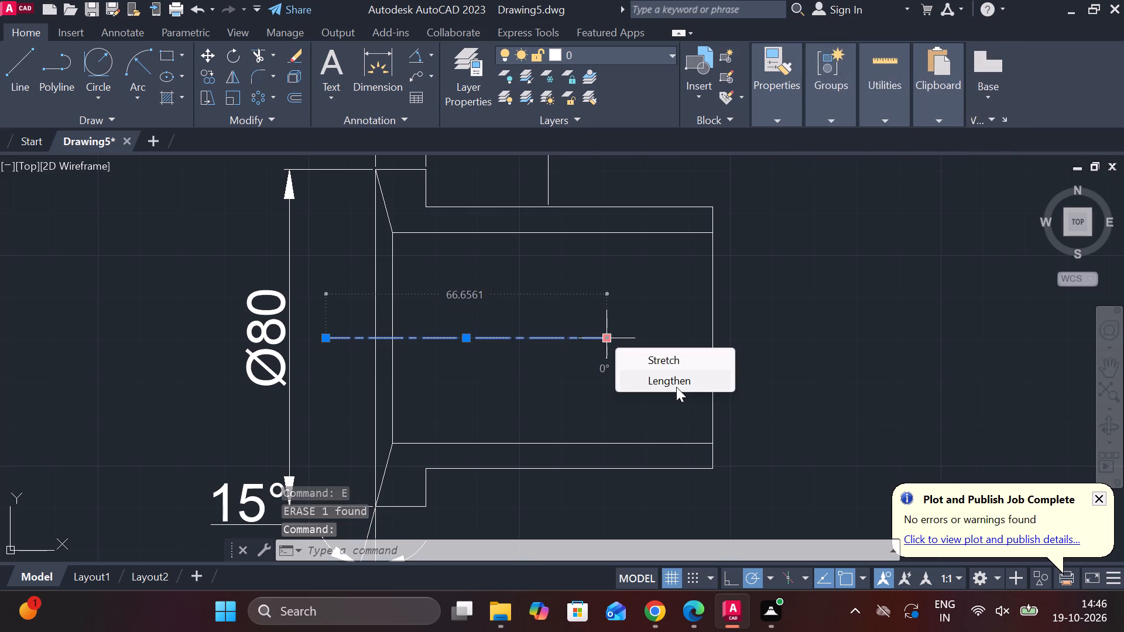
left_click(676, 387)
left_click(768, 370)
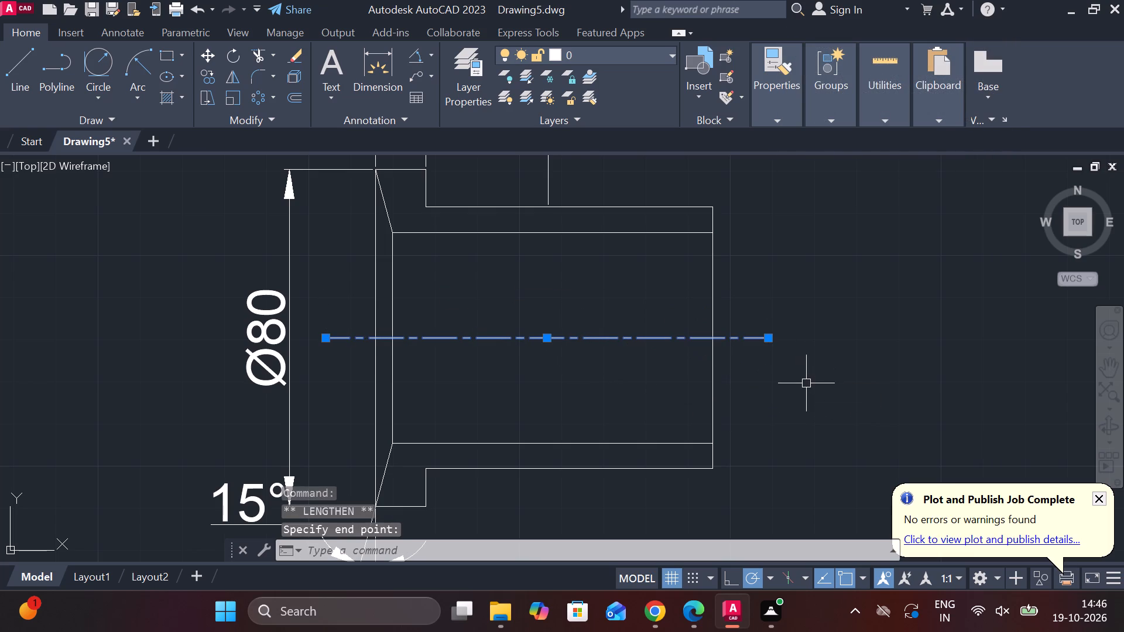
key("Escape")
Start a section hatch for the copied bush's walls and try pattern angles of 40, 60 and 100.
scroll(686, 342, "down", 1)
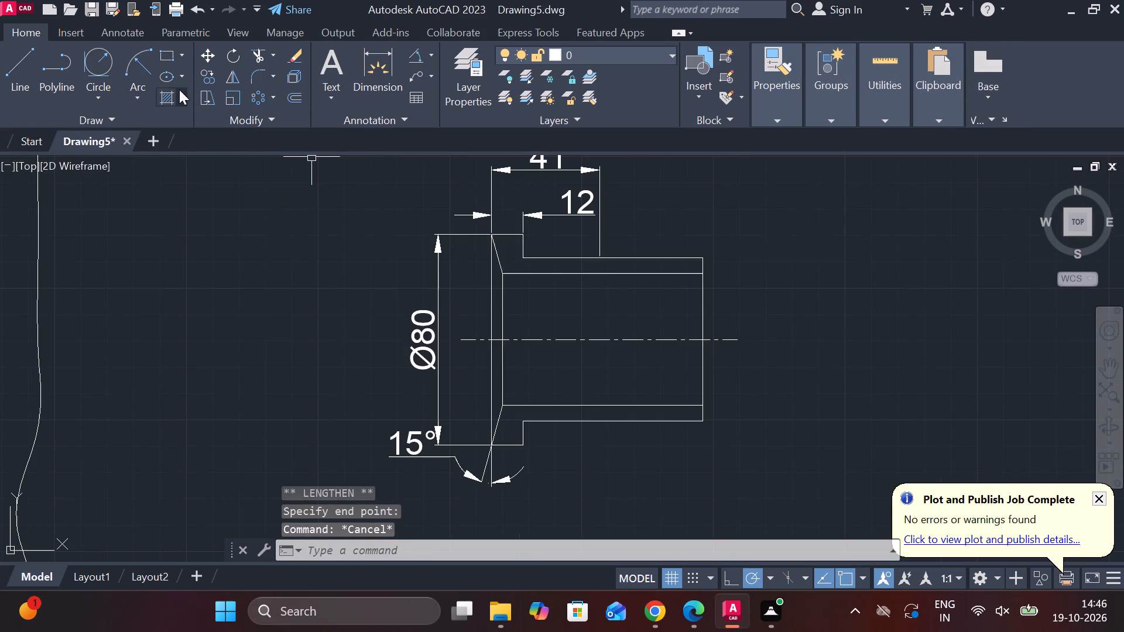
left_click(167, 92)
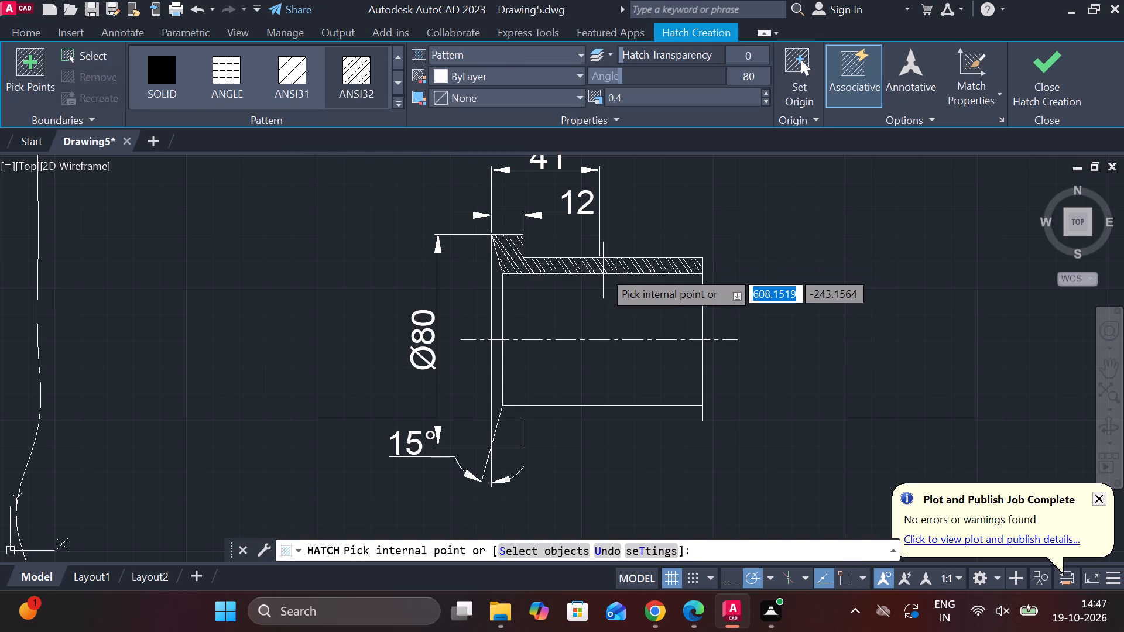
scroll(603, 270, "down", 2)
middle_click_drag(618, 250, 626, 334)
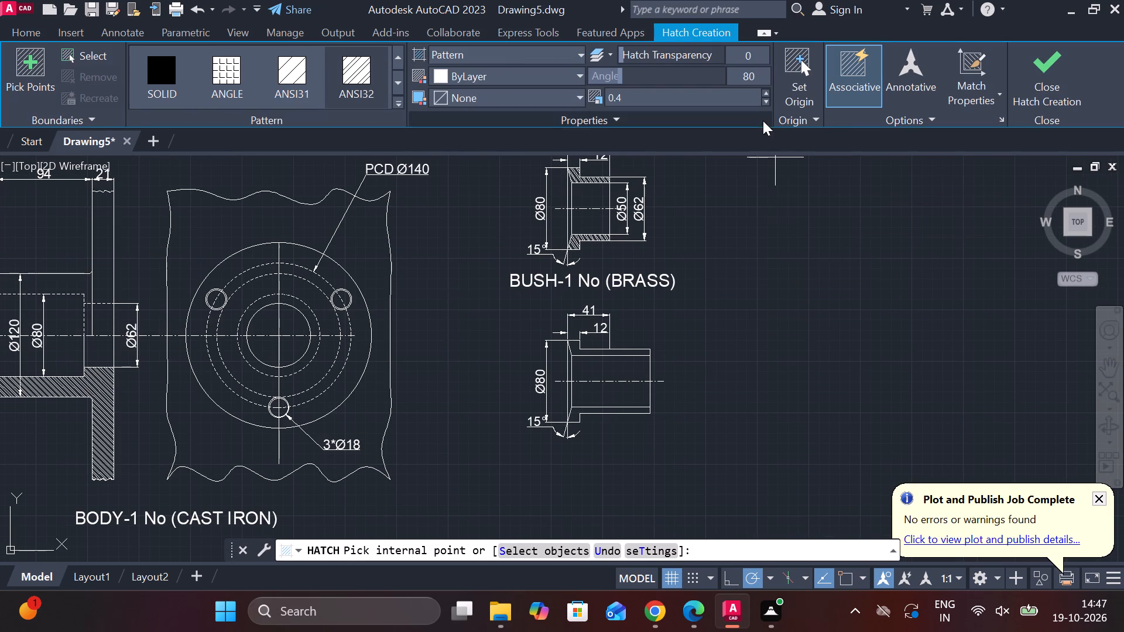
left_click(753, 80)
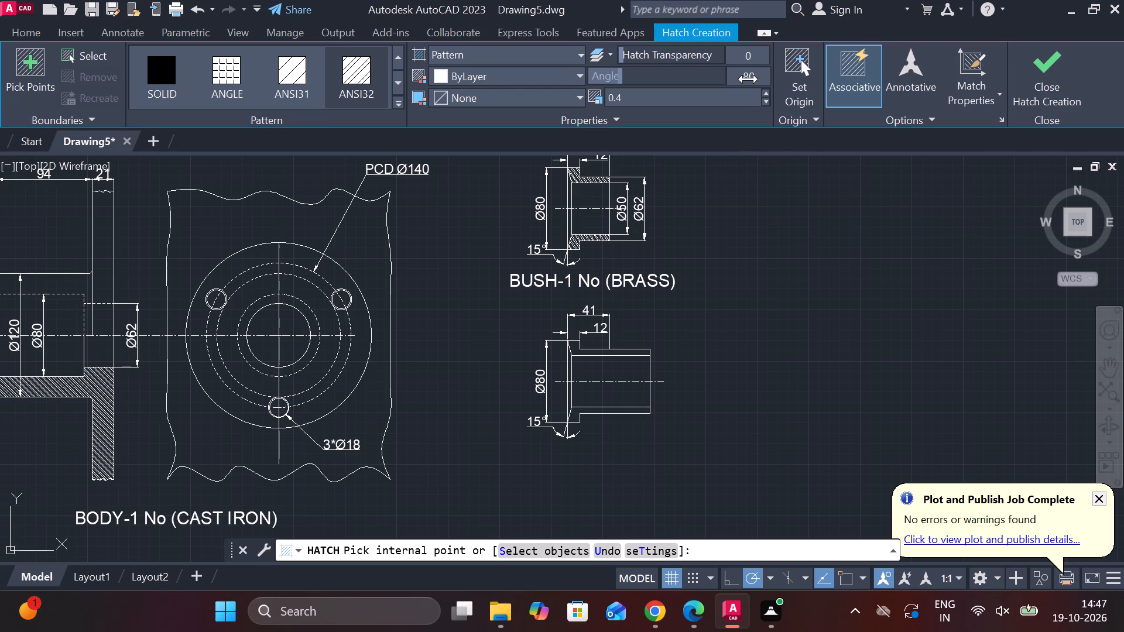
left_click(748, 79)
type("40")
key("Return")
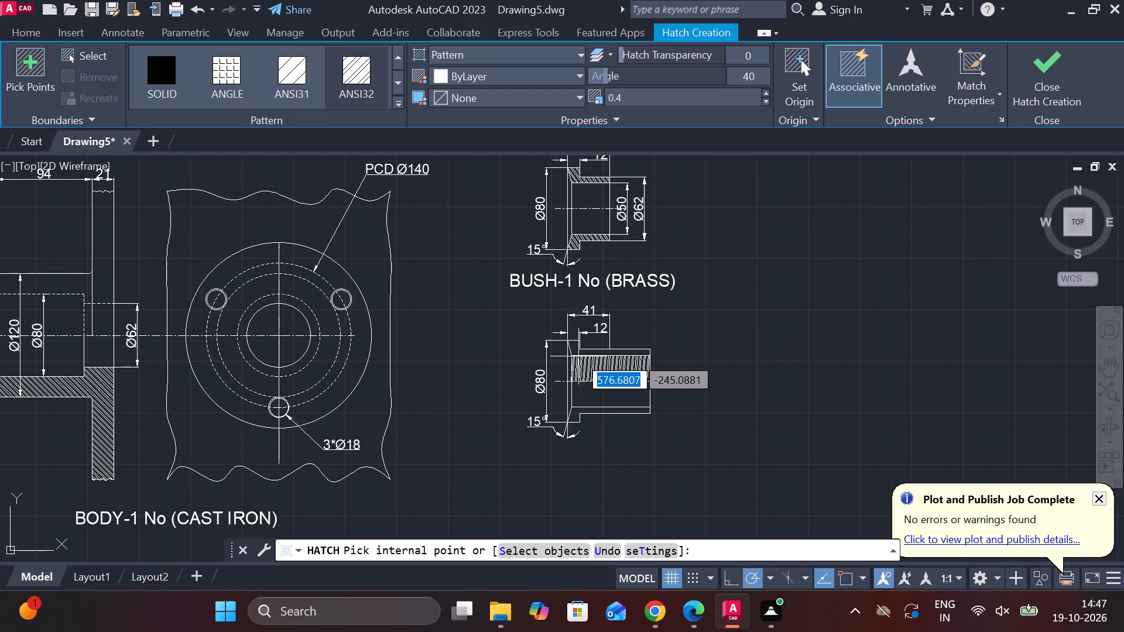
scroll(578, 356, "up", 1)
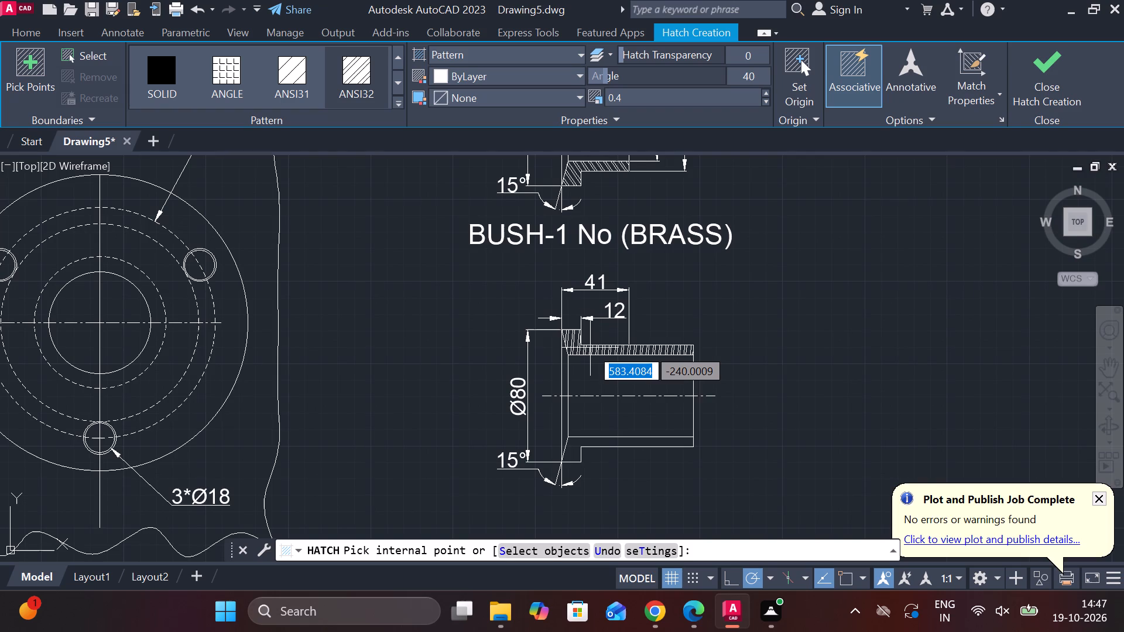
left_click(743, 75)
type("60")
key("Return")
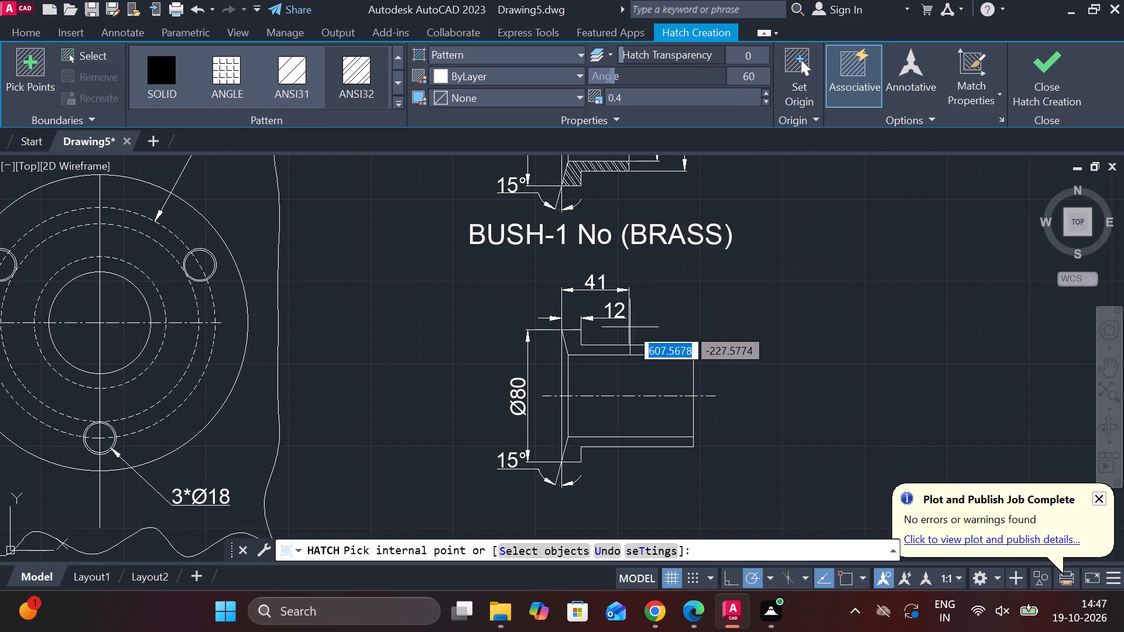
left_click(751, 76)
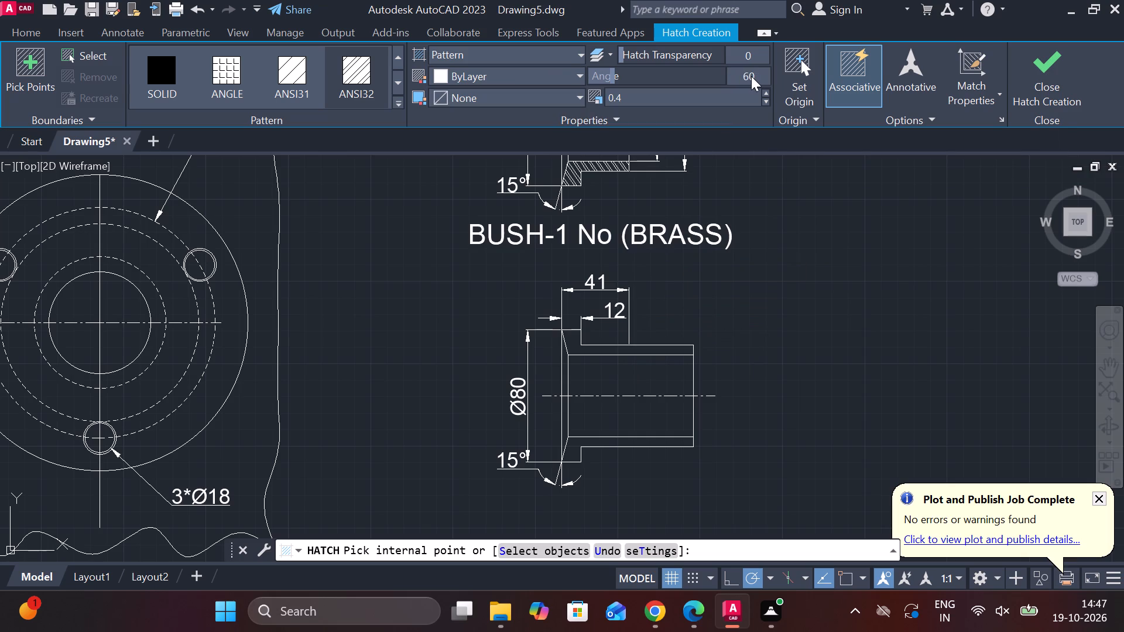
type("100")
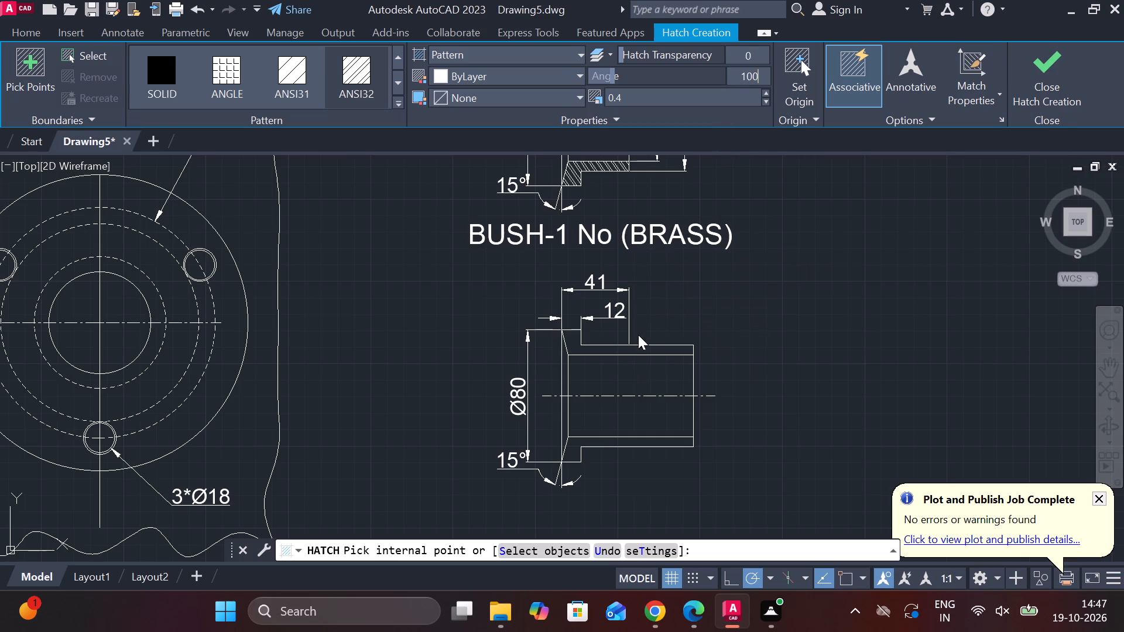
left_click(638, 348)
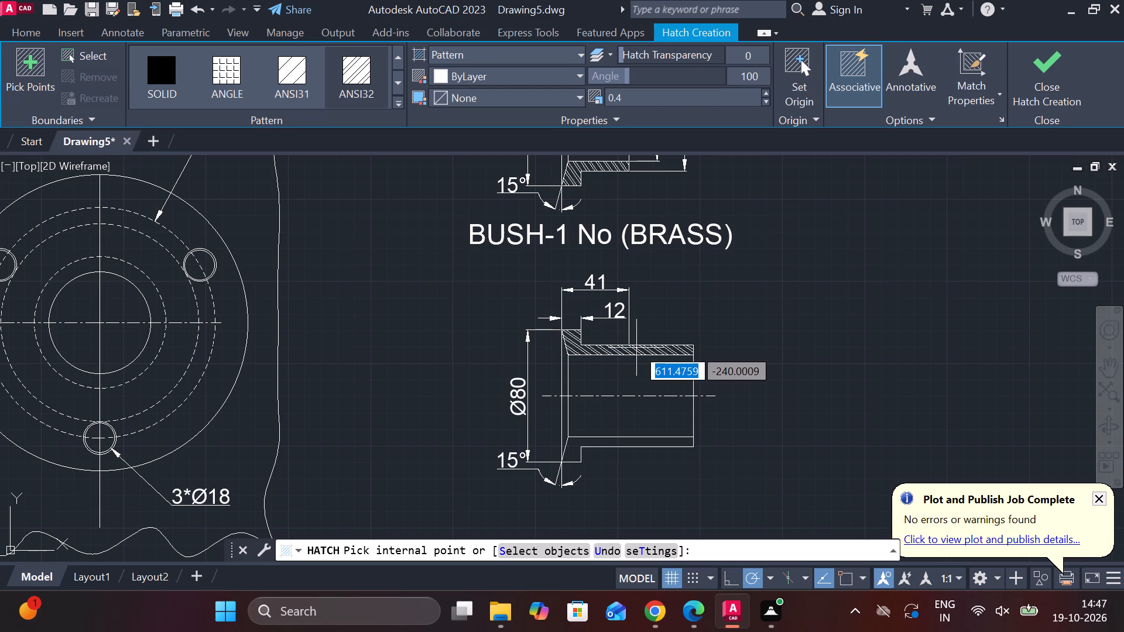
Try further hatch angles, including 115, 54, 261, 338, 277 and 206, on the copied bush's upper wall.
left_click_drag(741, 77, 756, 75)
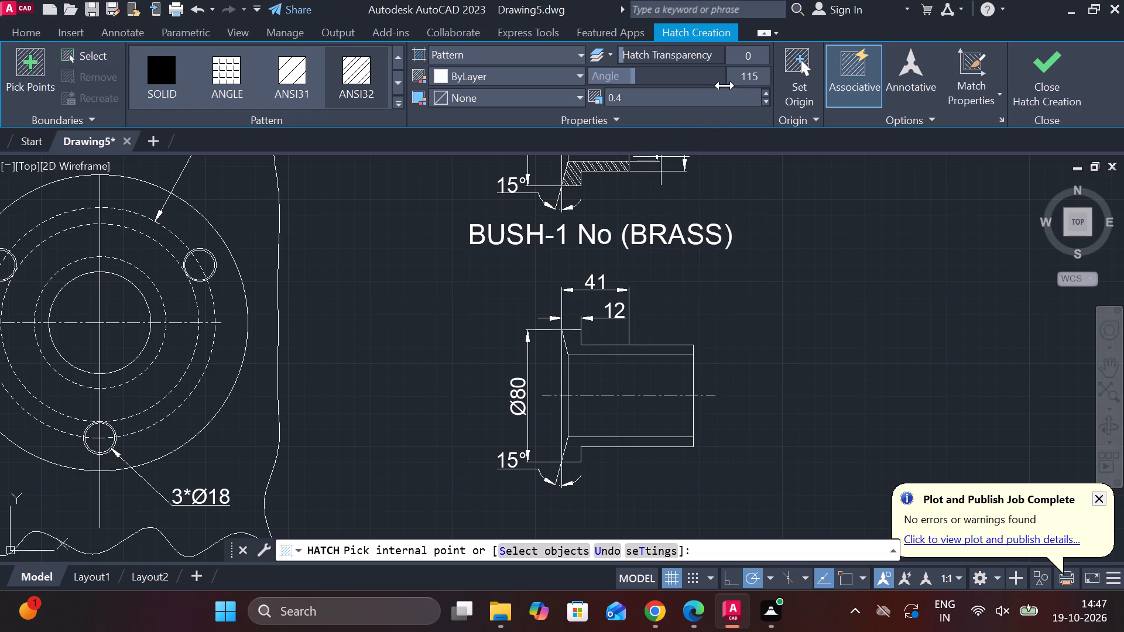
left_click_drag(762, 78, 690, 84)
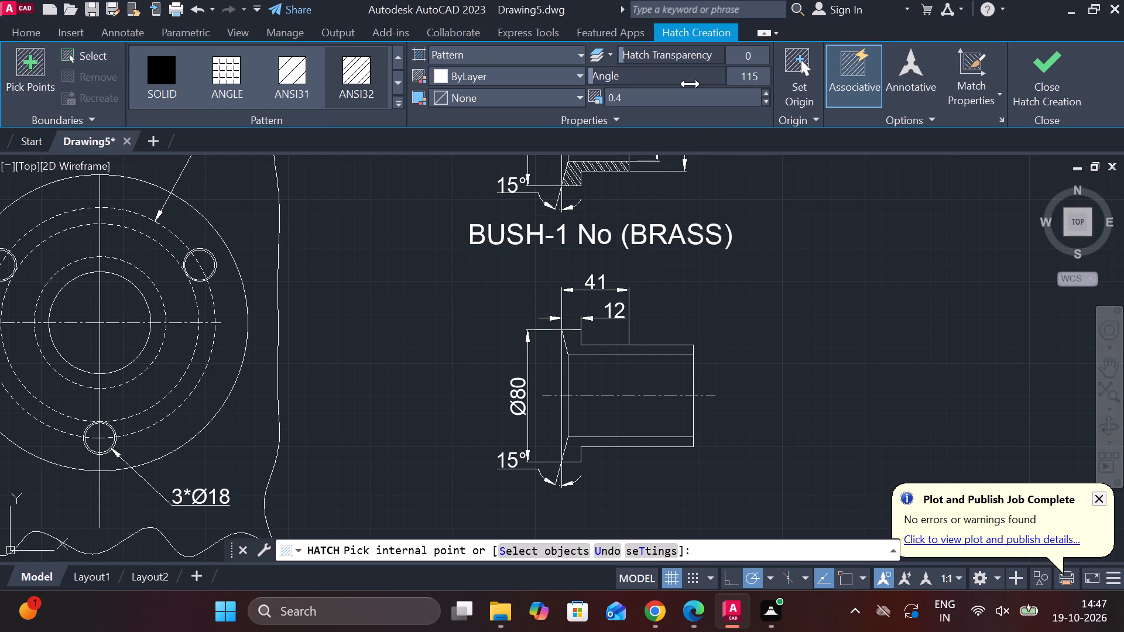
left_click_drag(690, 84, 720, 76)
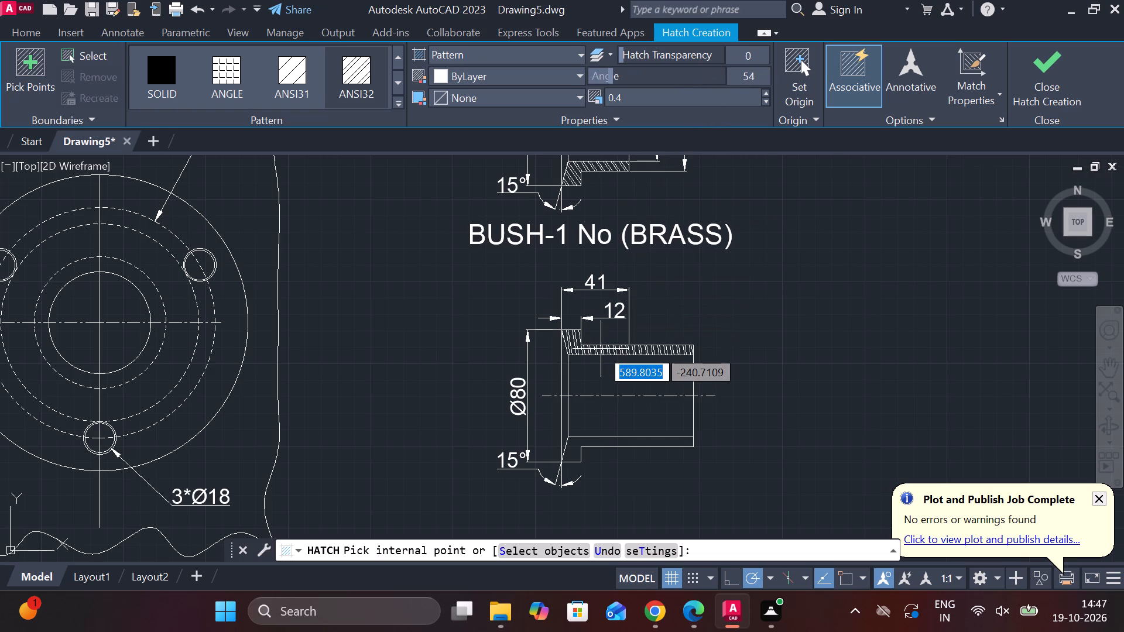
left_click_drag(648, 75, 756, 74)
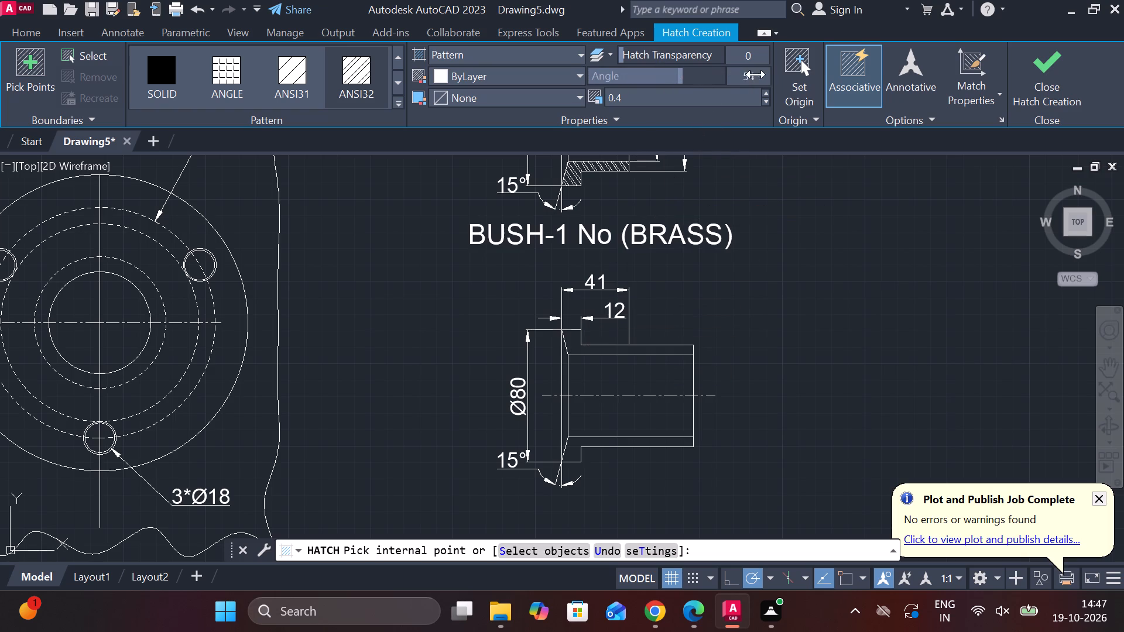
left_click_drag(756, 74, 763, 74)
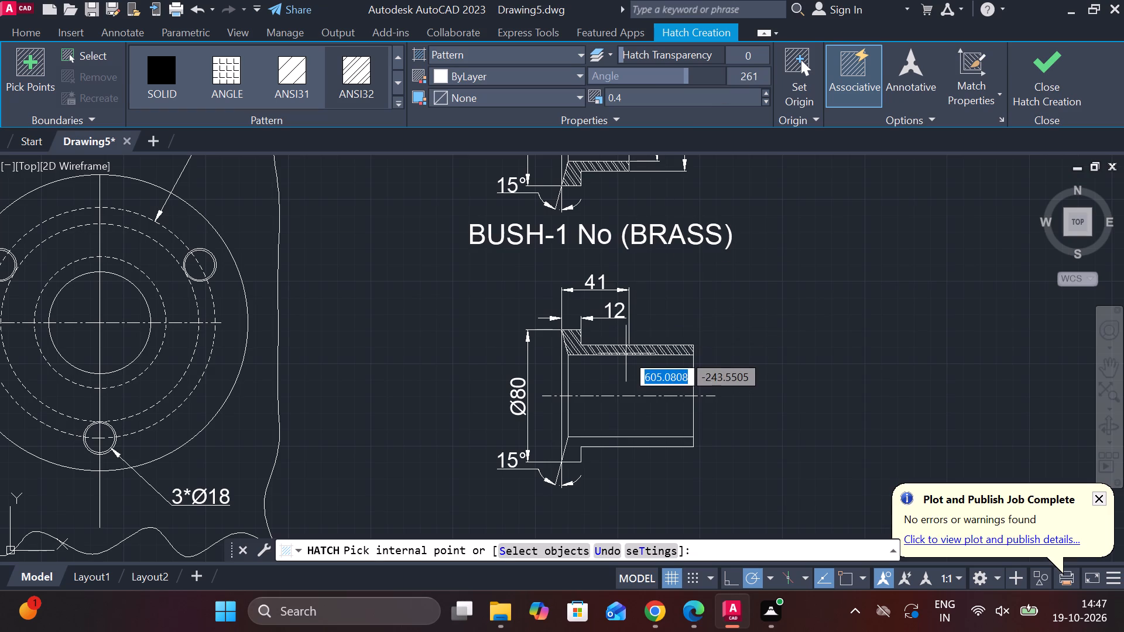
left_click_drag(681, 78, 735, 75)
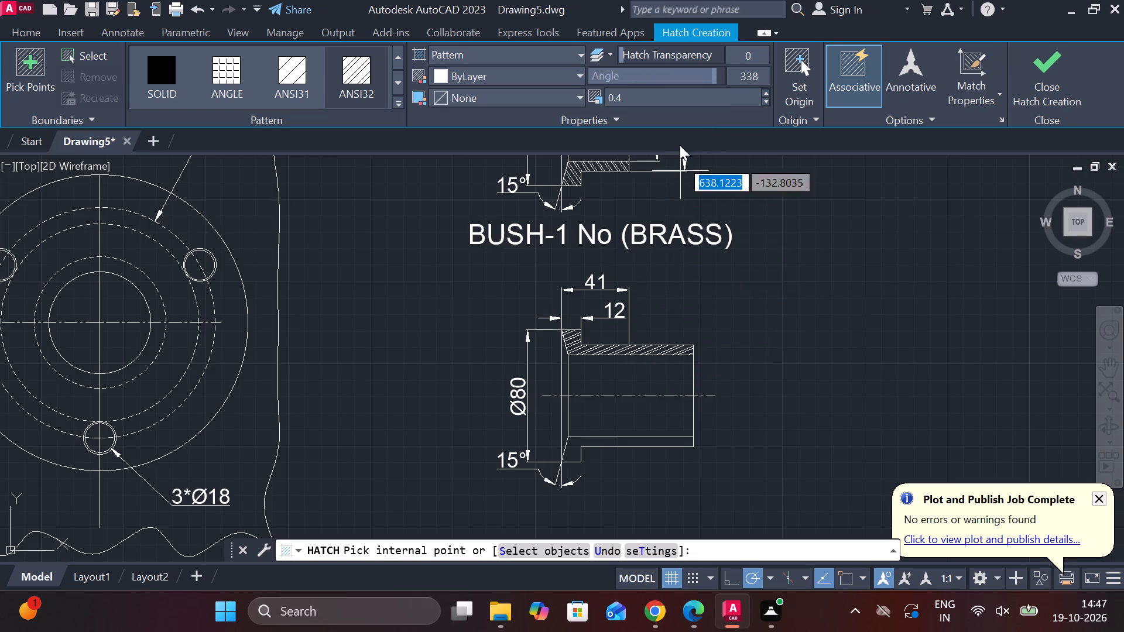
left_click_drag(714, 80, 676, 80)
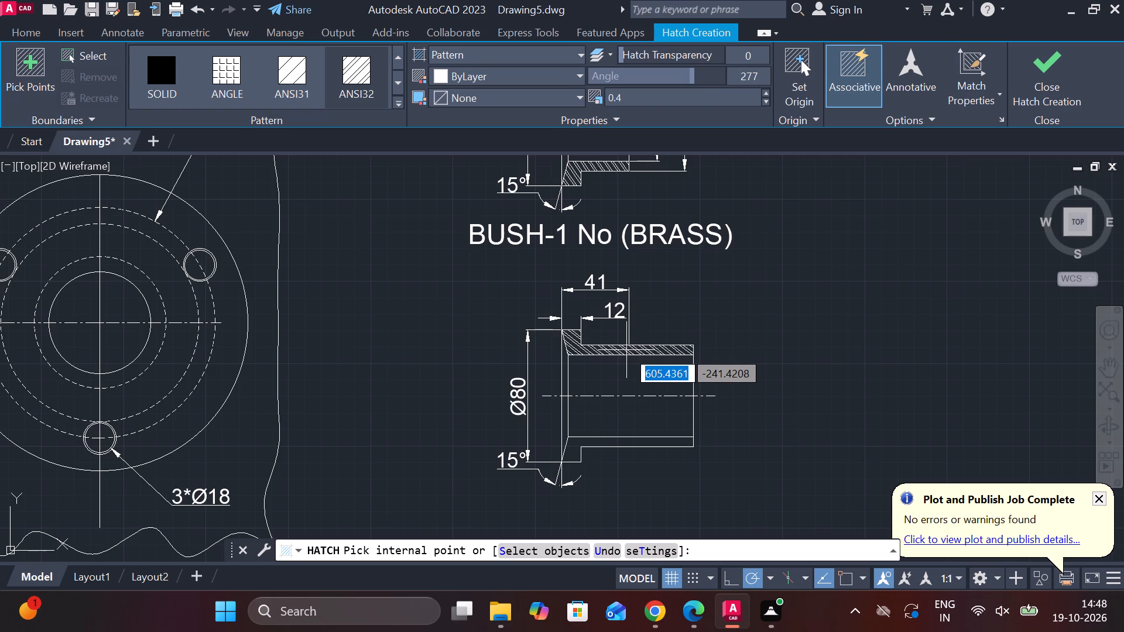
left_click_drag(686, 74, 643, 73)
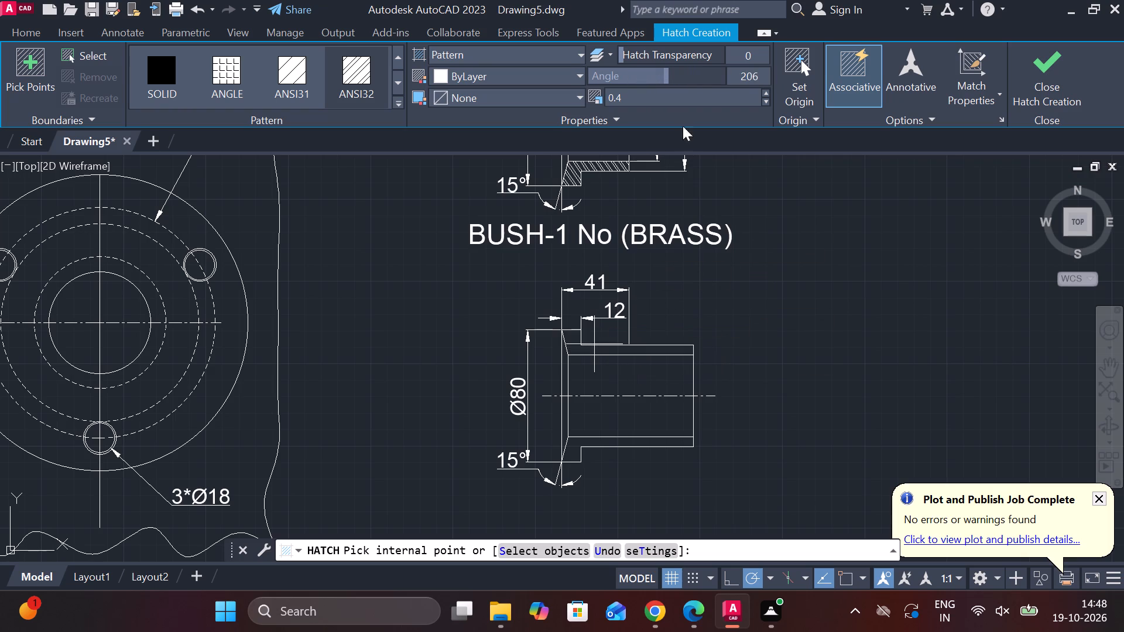
Hatch the upper and lower section walls of the copied bush at a pattern angle of 183.
left_click_drag(667, 75, 649, 75)
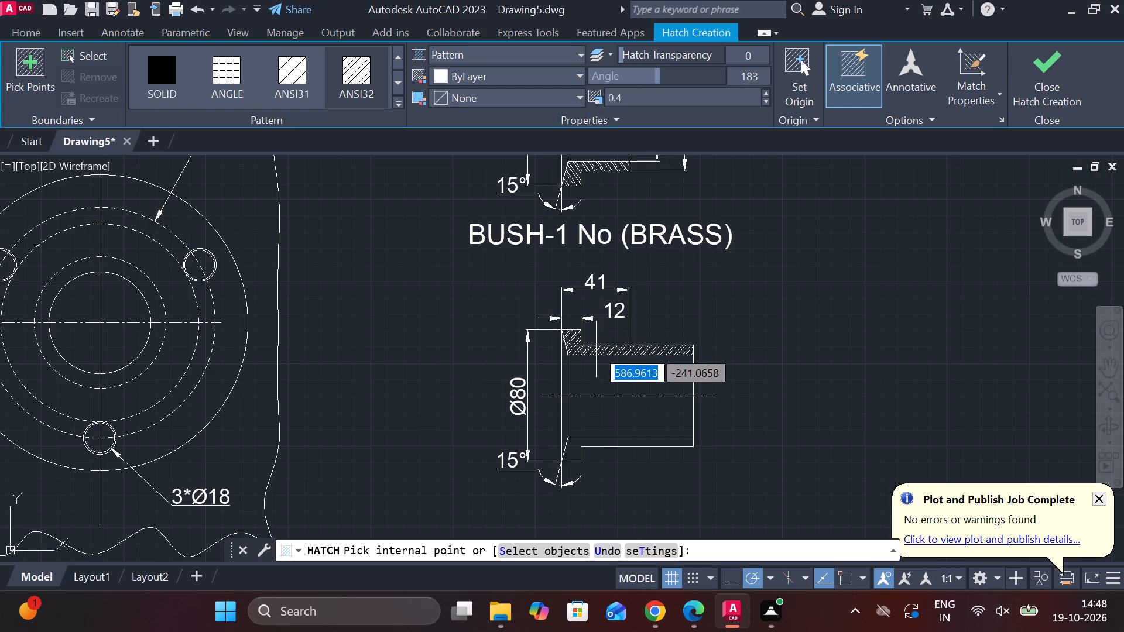
left_click(596, 349)
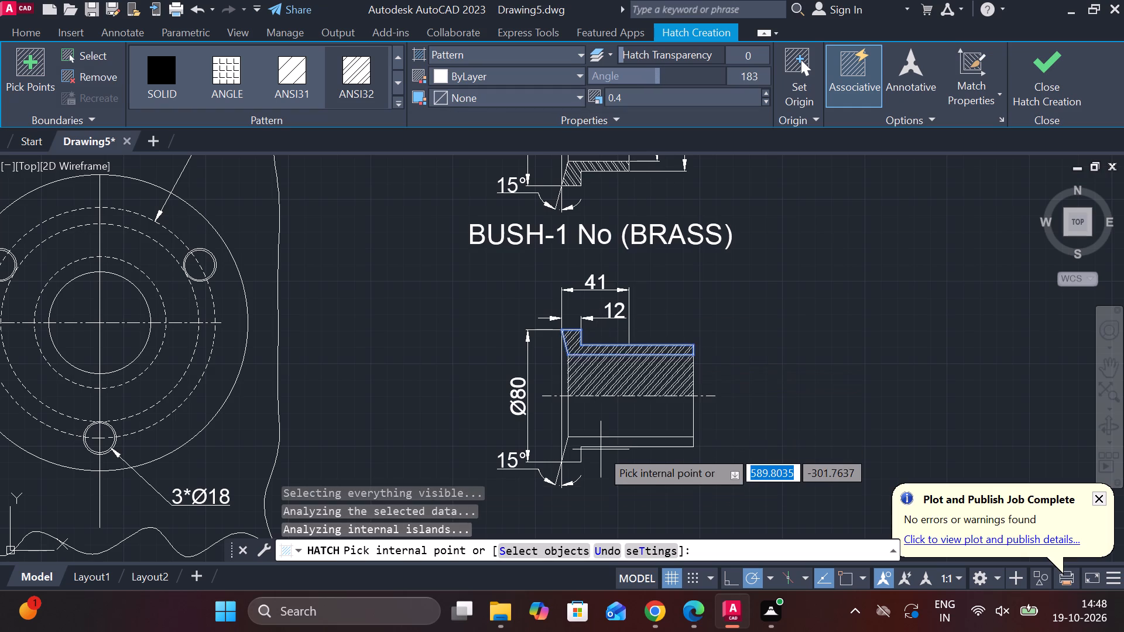
left_click(600, 442)
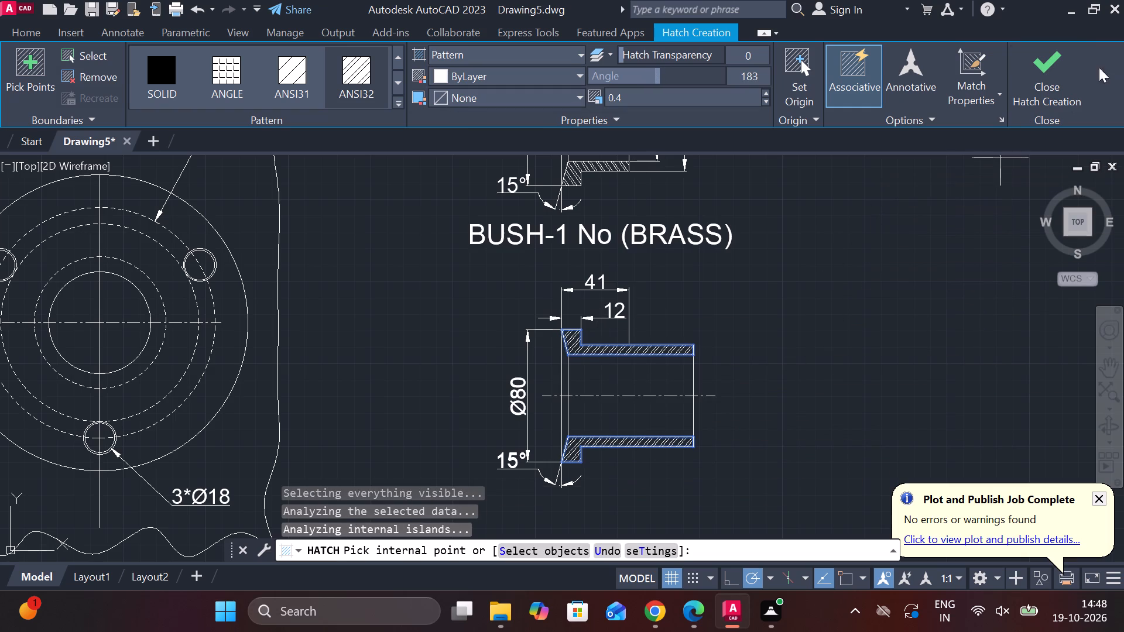
left_click(1056, 80)
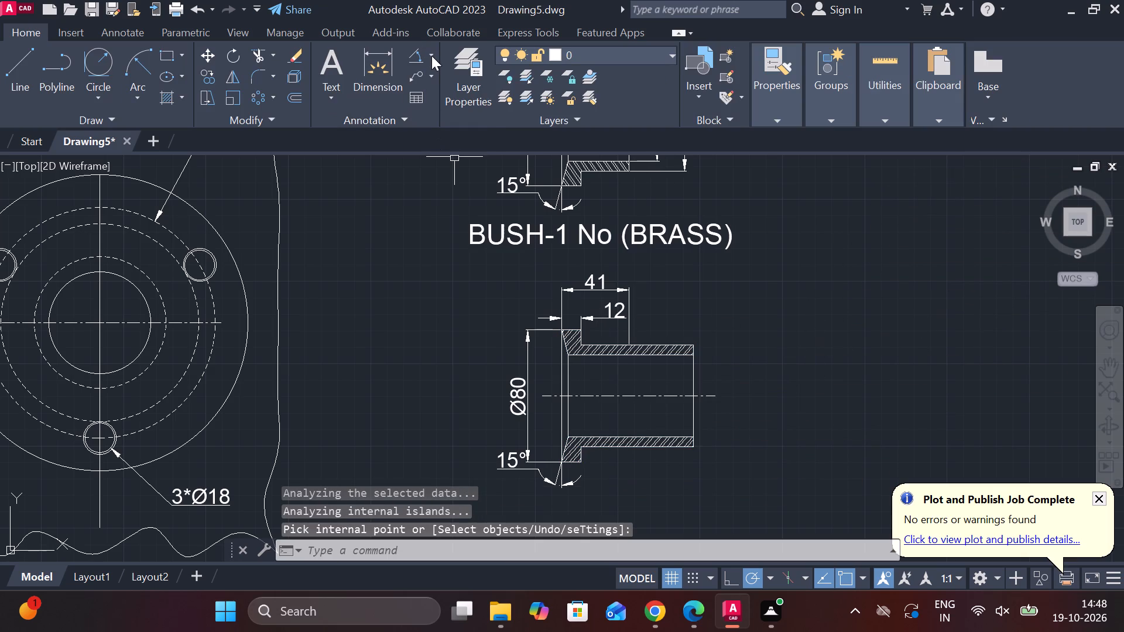
Add a vertical linear dimension across the copied bush's bore, placed just beyond the sleeve end.
left_click(431, 56)
left_click(437, 90)
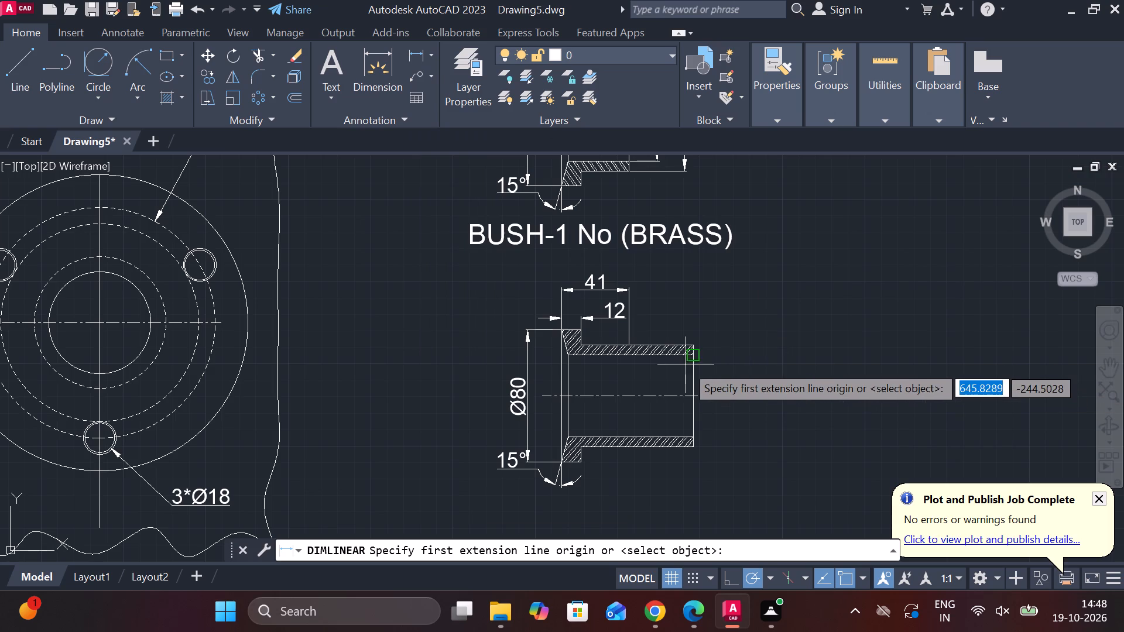
left_click(691, 359)
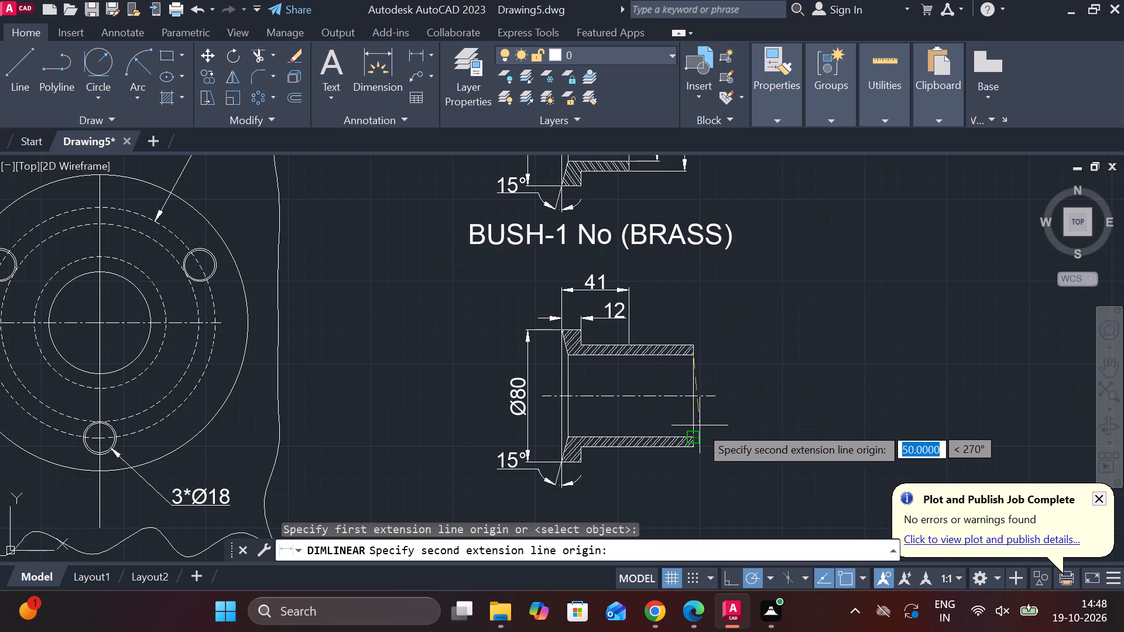
left_click(695, 438)
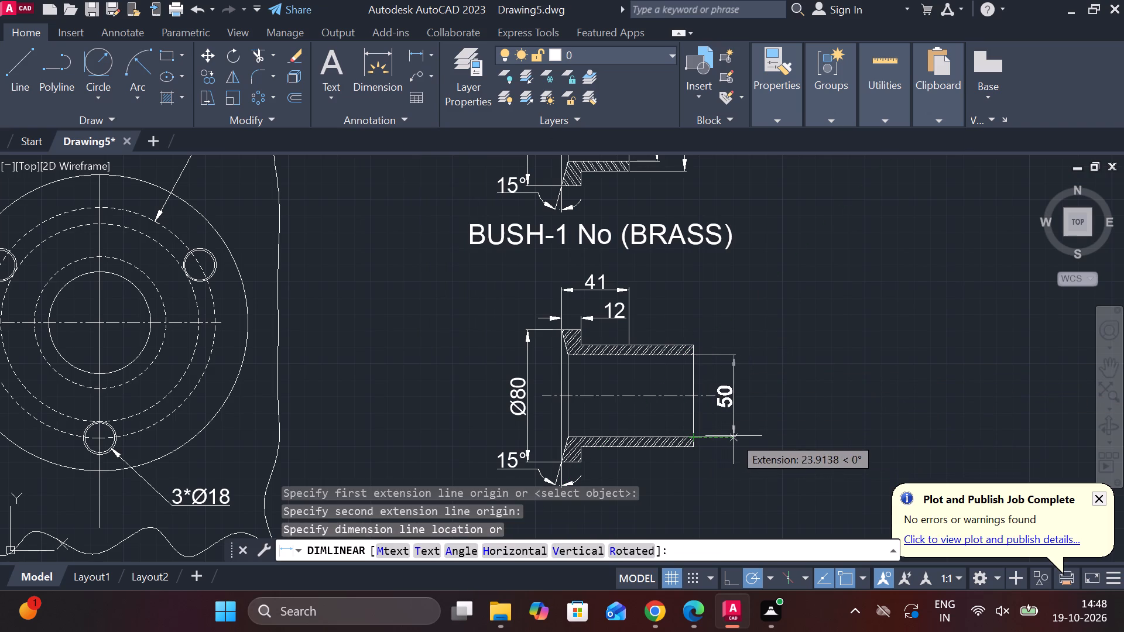
left_click(734, 436)
Add a vertical linear dimension across the copied bush's outer sleeve diameter, placed outside the bore dimension.
key("space")
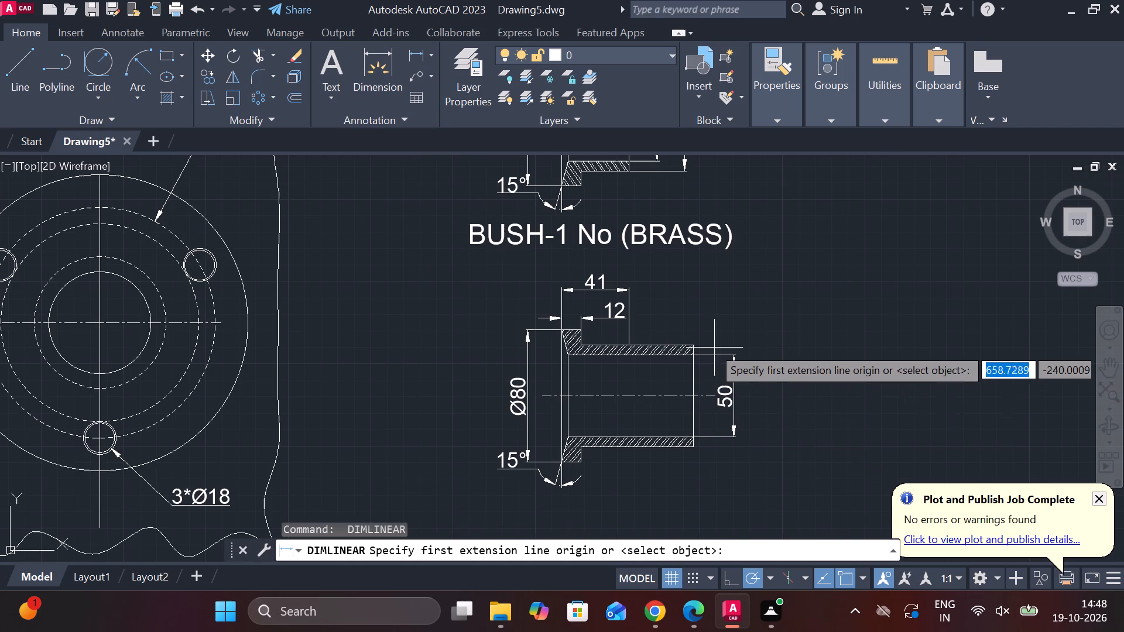
left_click(697, 345)
left_click(693, 447)
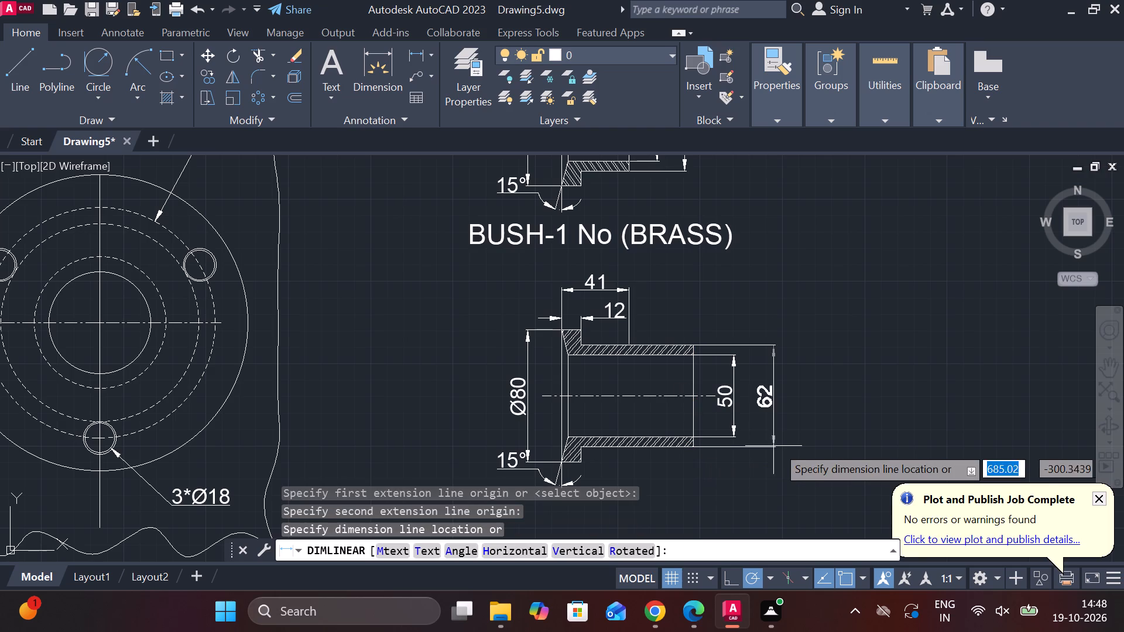
left_click(773, 444)
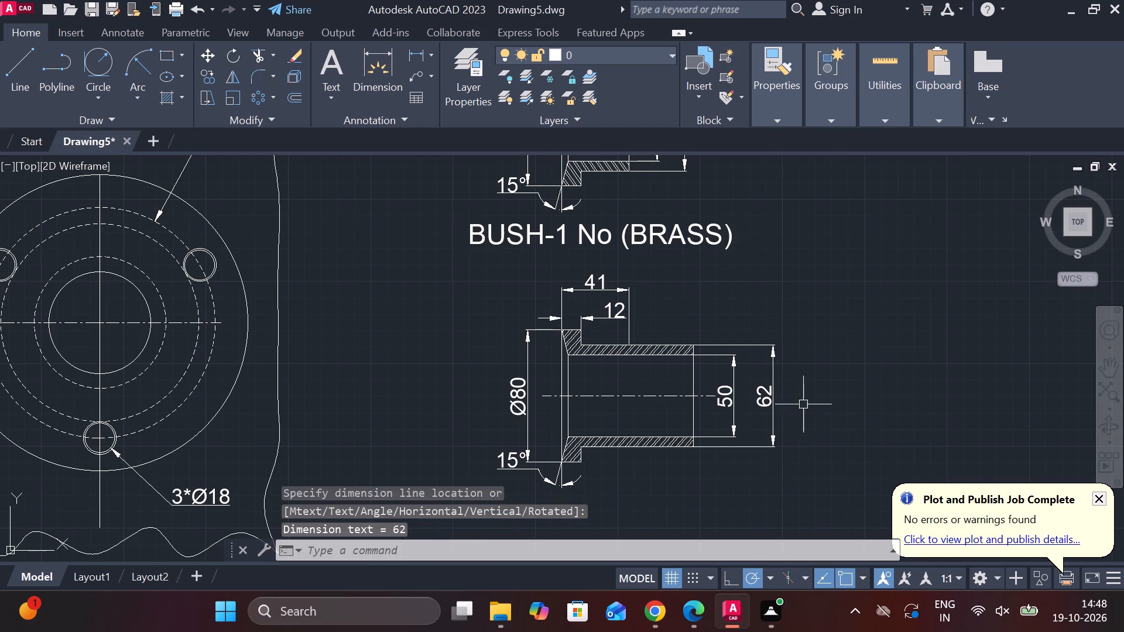
key("Escape")
Erase the old 41 length dimension above the copied bush.
left_click(612, 291)
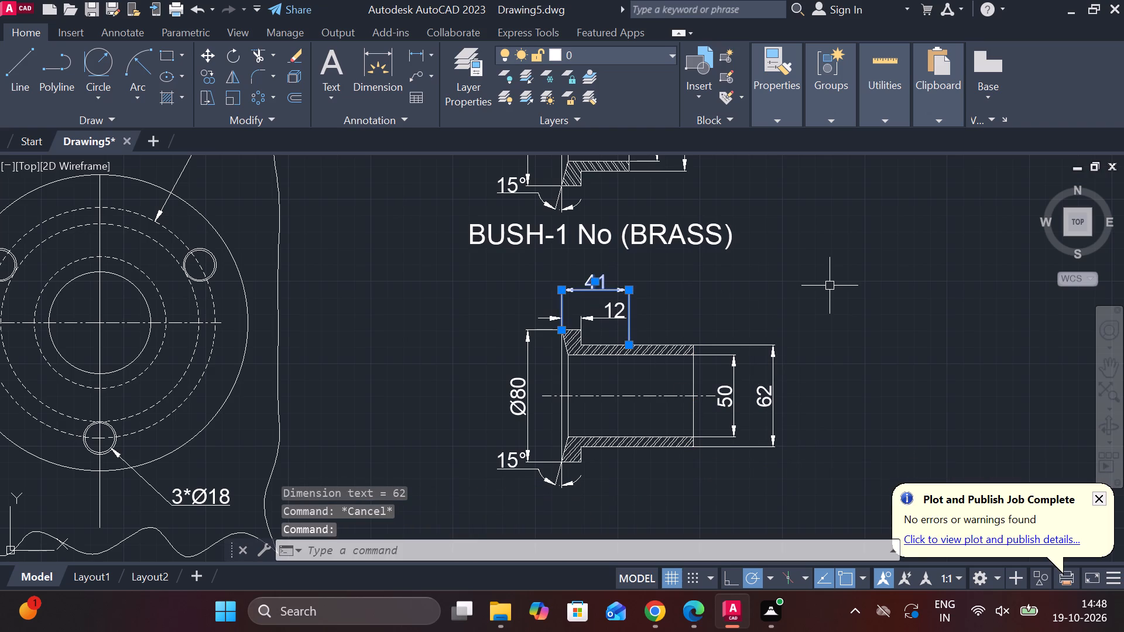
type("E")
key("space")
Dimension the copied bush's overall length from the flange face to the sleeve end, placed above the 12 dimension.
left_click(416, 45)
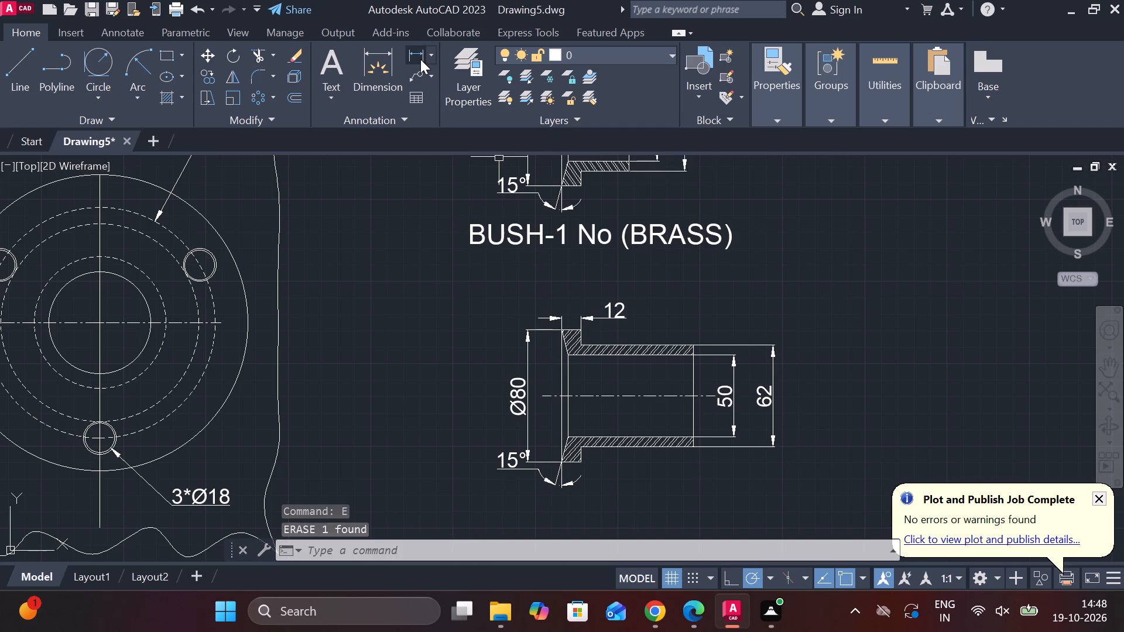
left_click(419, 50)
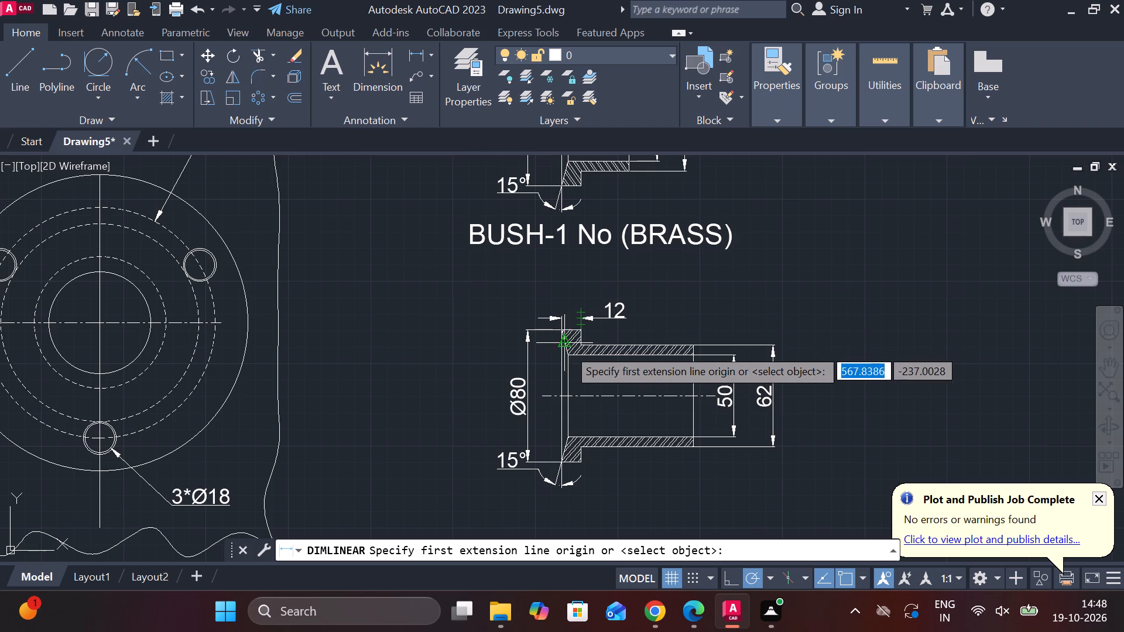
left_click(563, 328)
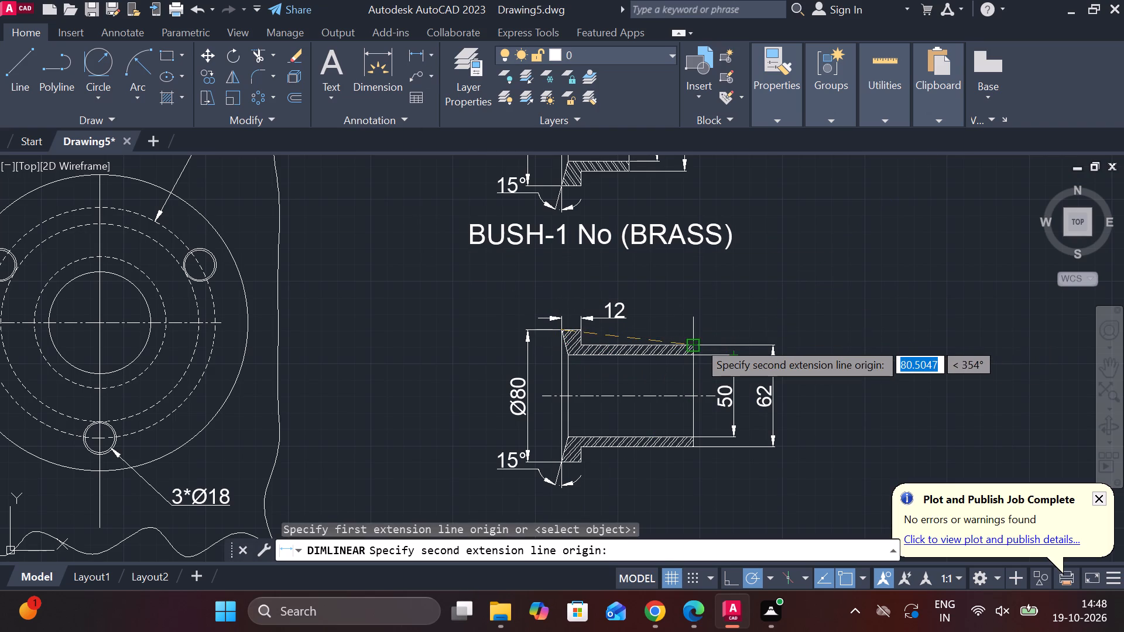
left_click(698, 341)
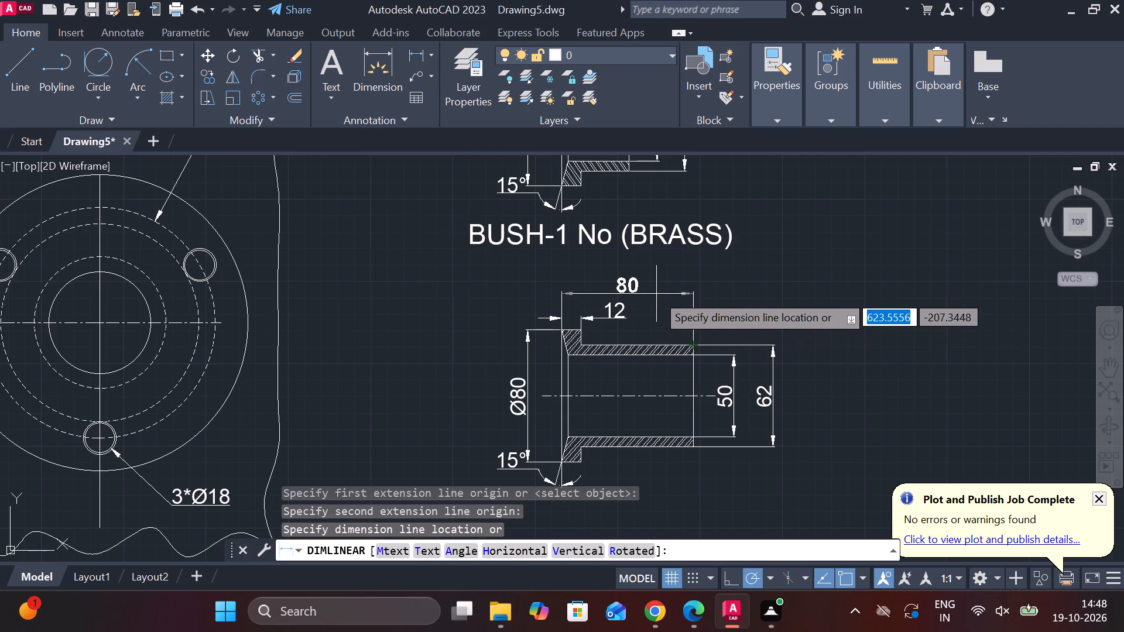
scroll(656, 294, "up", 2)
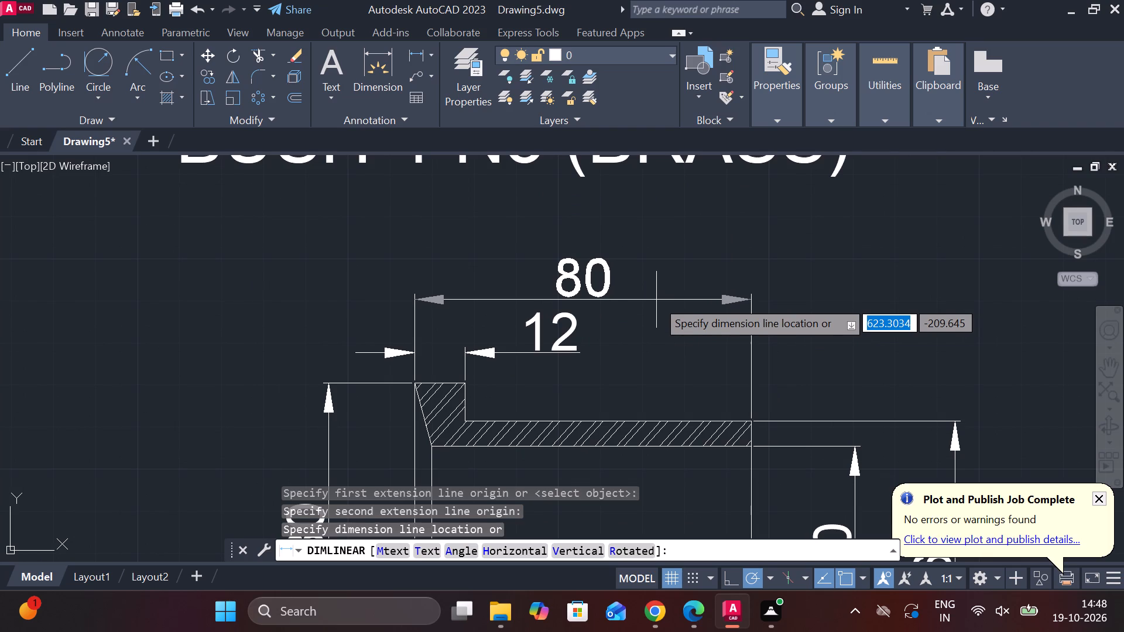
left_click(655, 285)
scroll(777, 311, "down", 2)
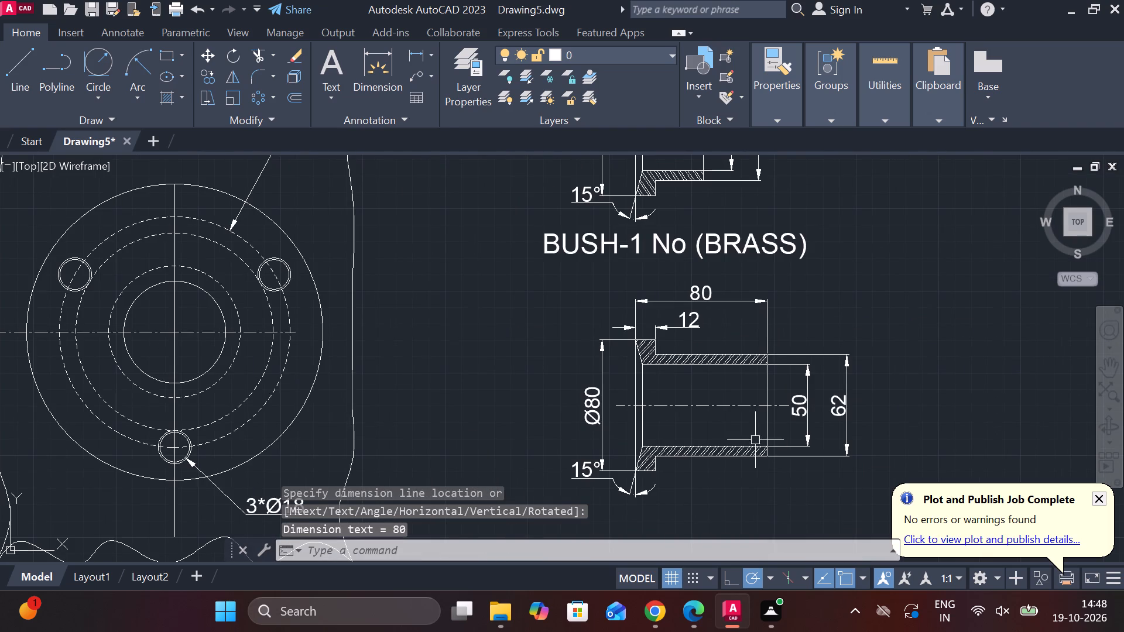
Copy the BUSH-1 No (BRASS) label and paste it centred below the lengthened bush drawing.
middle_click(752, 454)
left_click(693, 248)
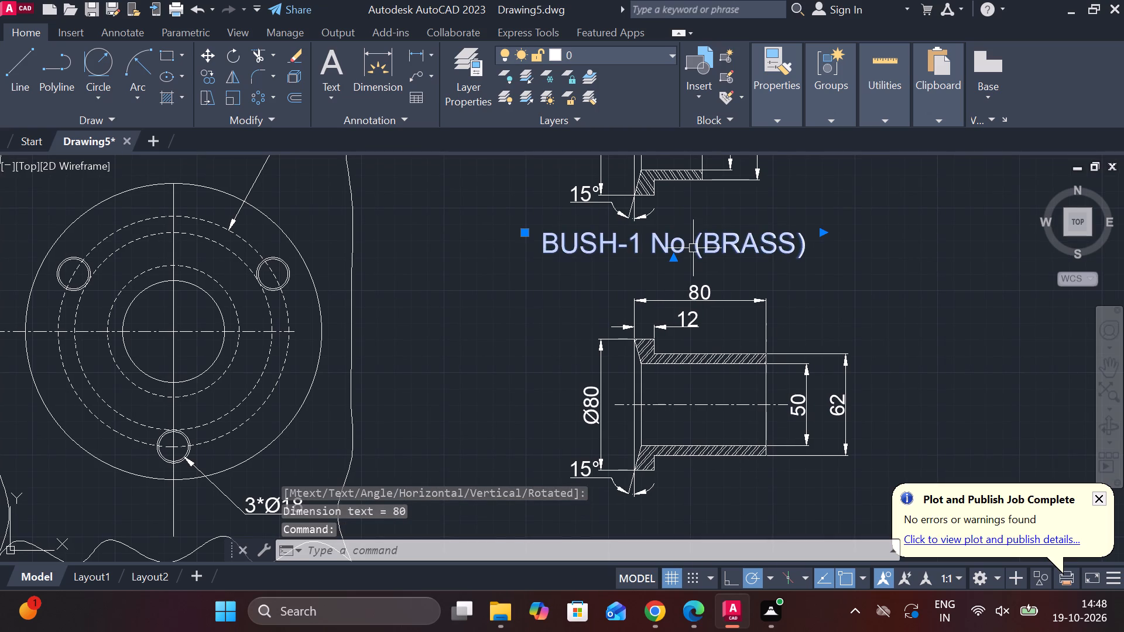
key("ctrl+c")
middle_click_drag(738, 358, 716, 233)
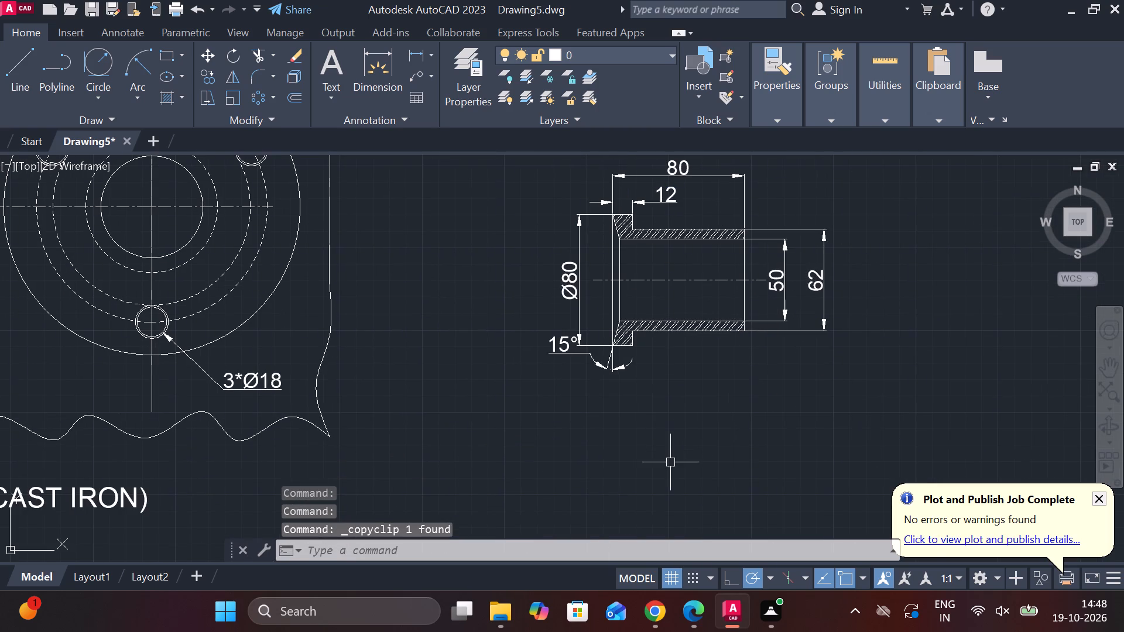
key("ctrl+v")
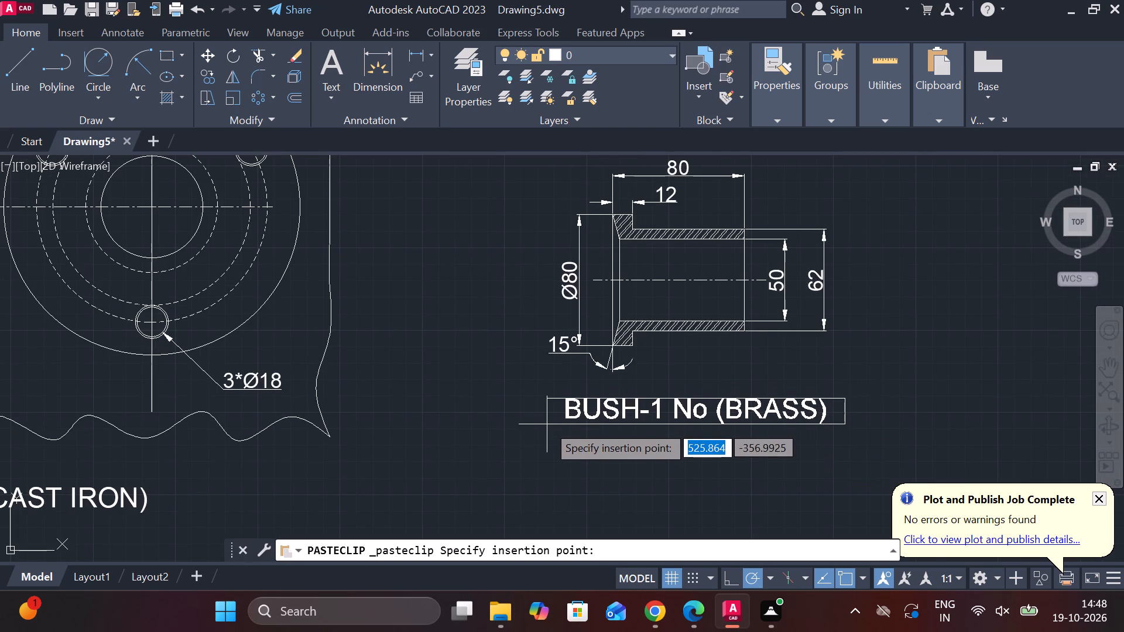
left_click(547, 429)
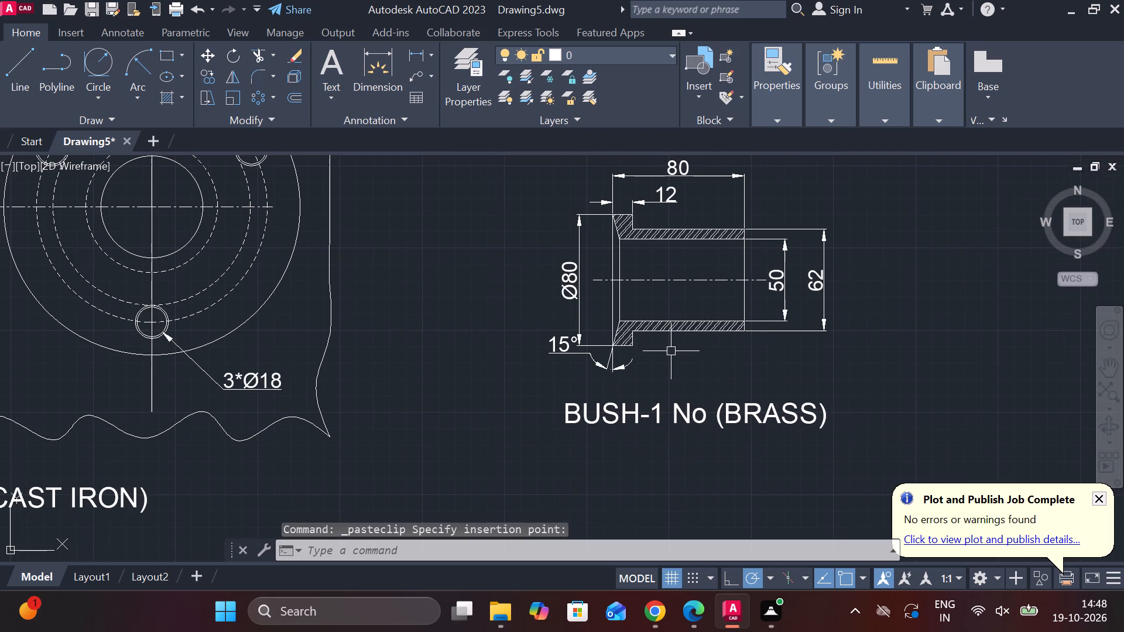
key("Escape")
Copy the lengthened bush section with its linear dimensions to the undimensioned parts area, beside the plain short bush.
middle_click_drag(640, 215, 647, 224)
left_click(564, 167)
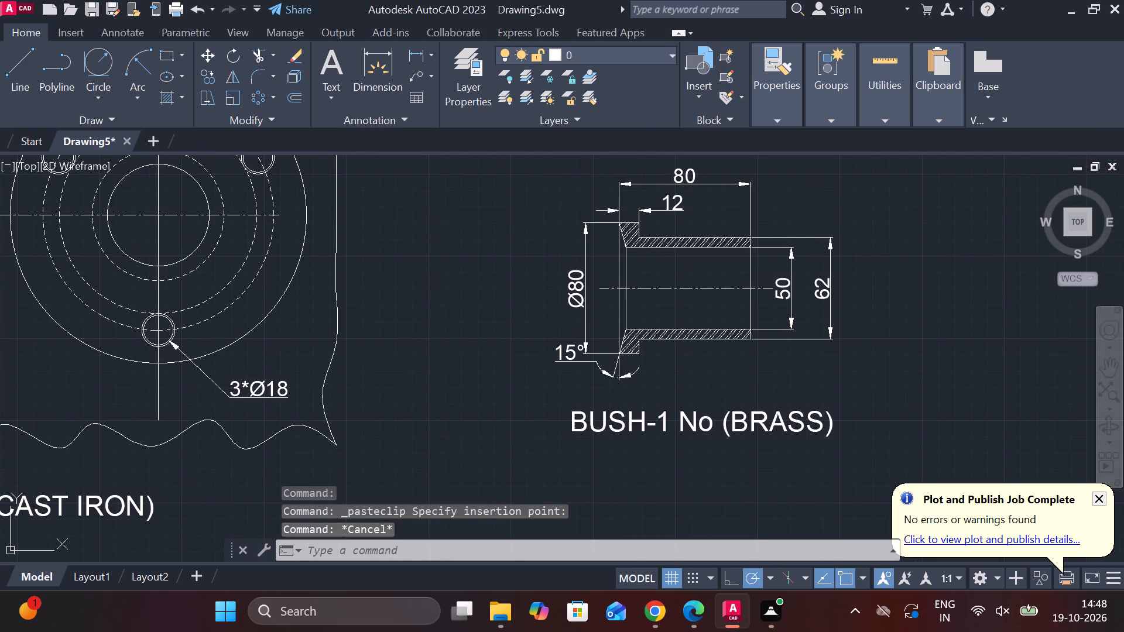
left_click(888, 376)
type("CO")
key("Return")
left_click(927, 407)
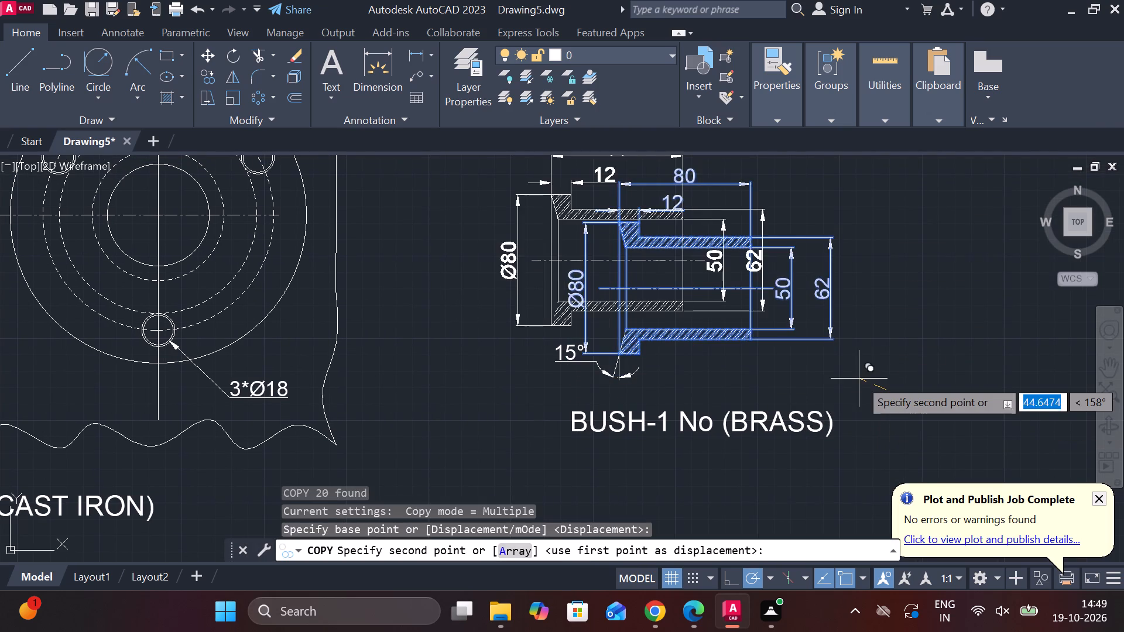
scroll(859, 379, "down", 3)
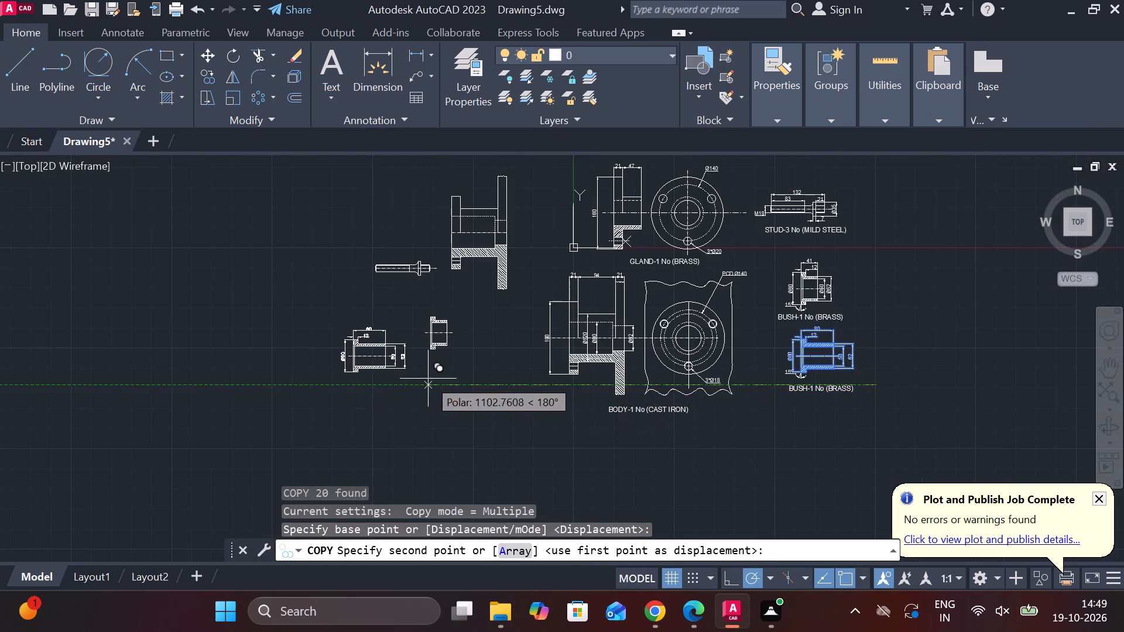
left_click(416, 371)
scroll(434, 379, "up", 1)
key("Escape")
scroll(407, 329, "up", 2)
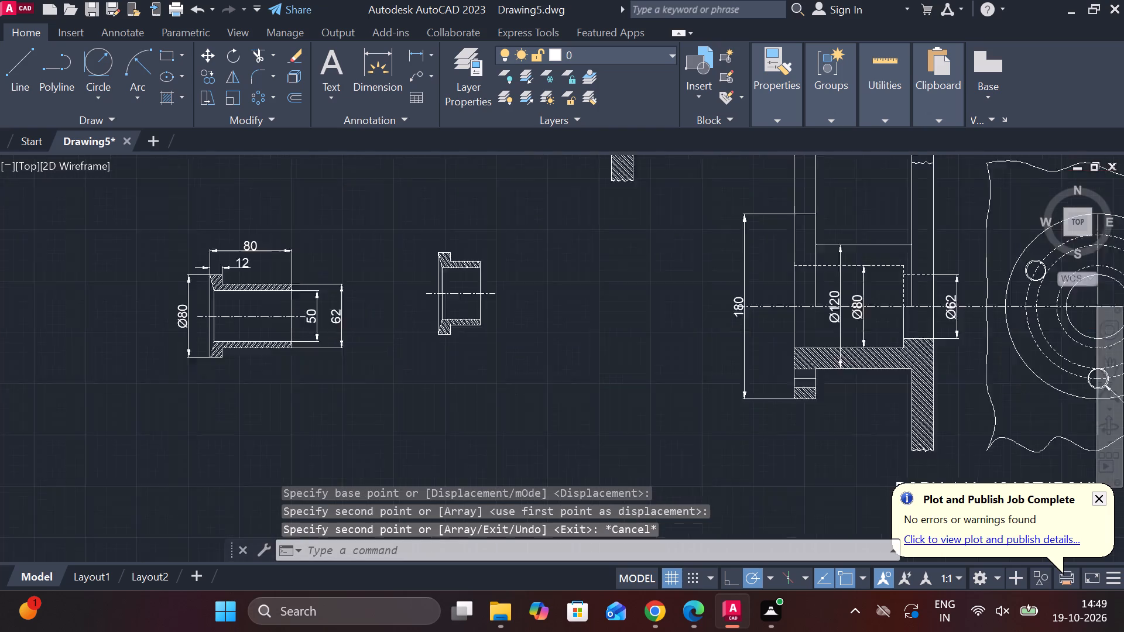
Erase the 80, 12, Ø80, 50 and 62 dimensions from the new copy of the lengthened bush.
middle_click_drag(376, 346, 486, 353)
left_click_drag(444, 353, 424, 339)
left_click(364, 291)
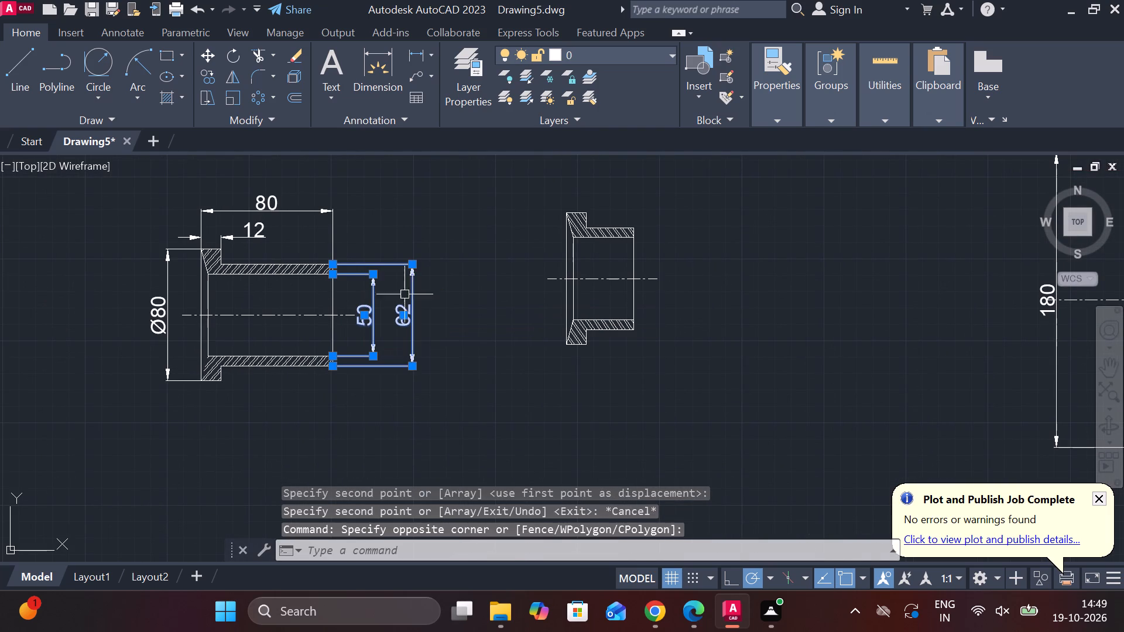
left_click(295, 202)
left_click(276, 229)
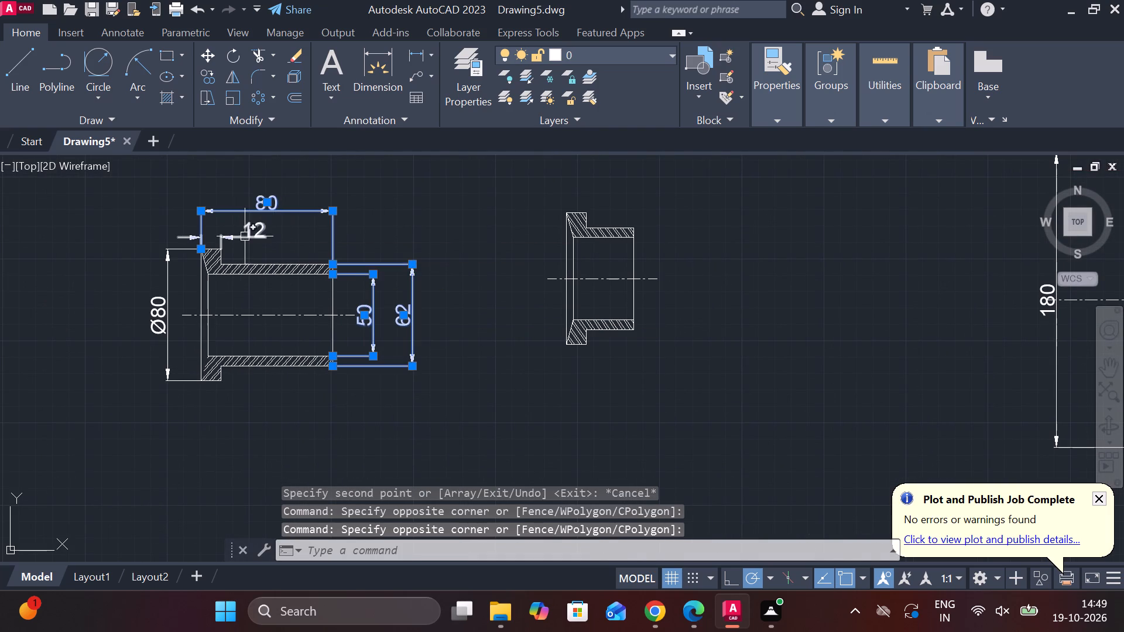
left_click(245, 237)
left_click(159, 312)
type("E")
key("space")
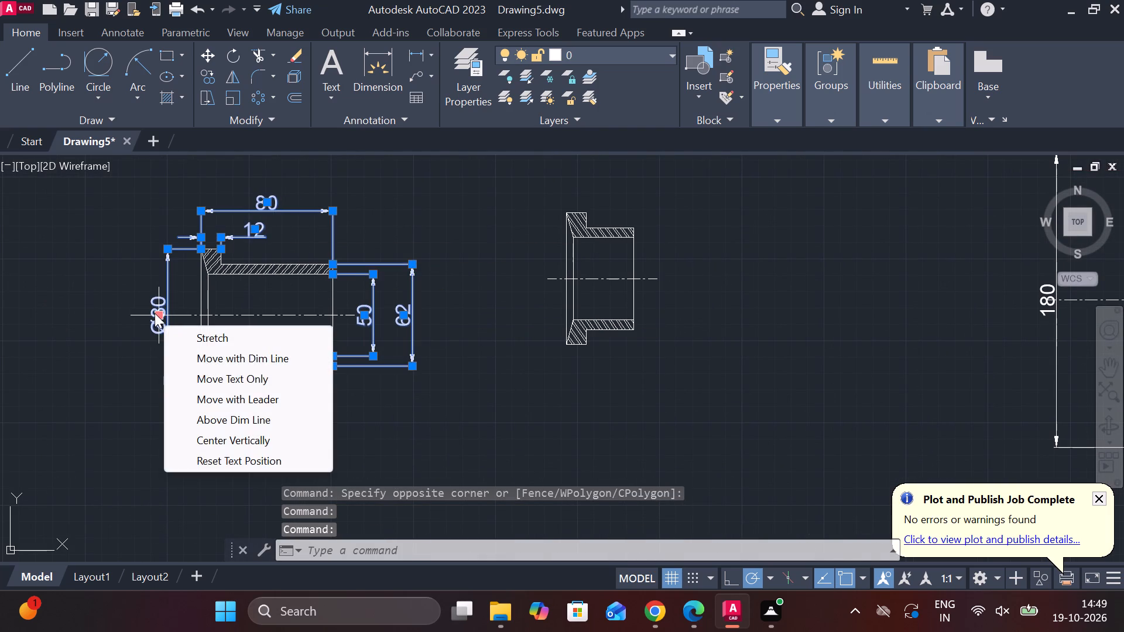
key("space")
key("space")
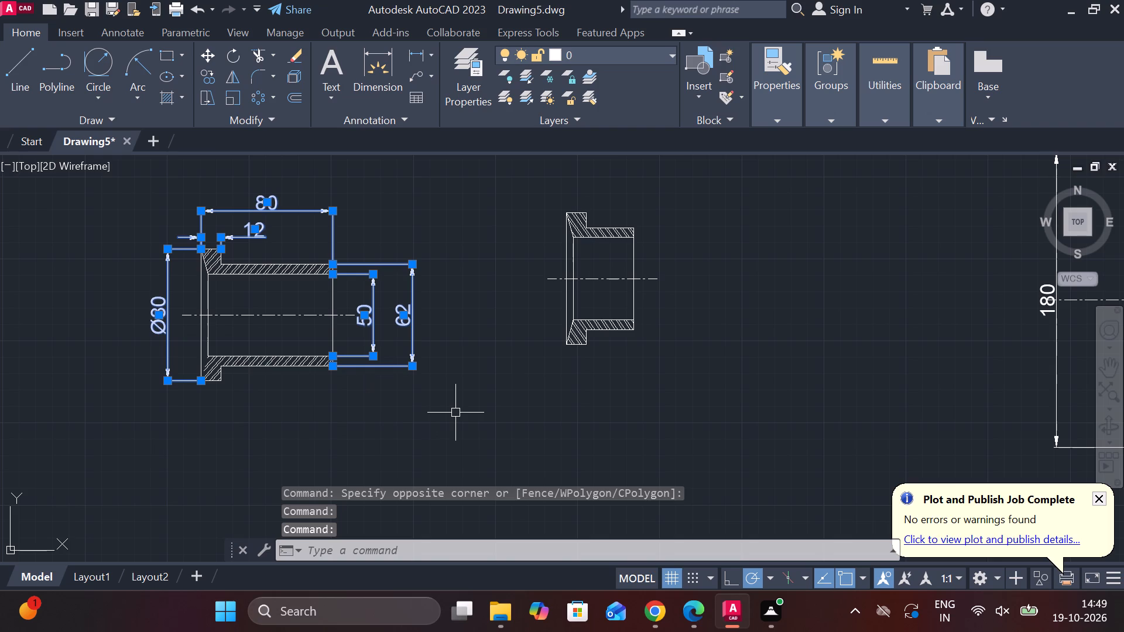
type("E")
key("space")
Examine the two labelled bush drawings and the neighbouring body views.
scroll(443, 410, "down", 1)
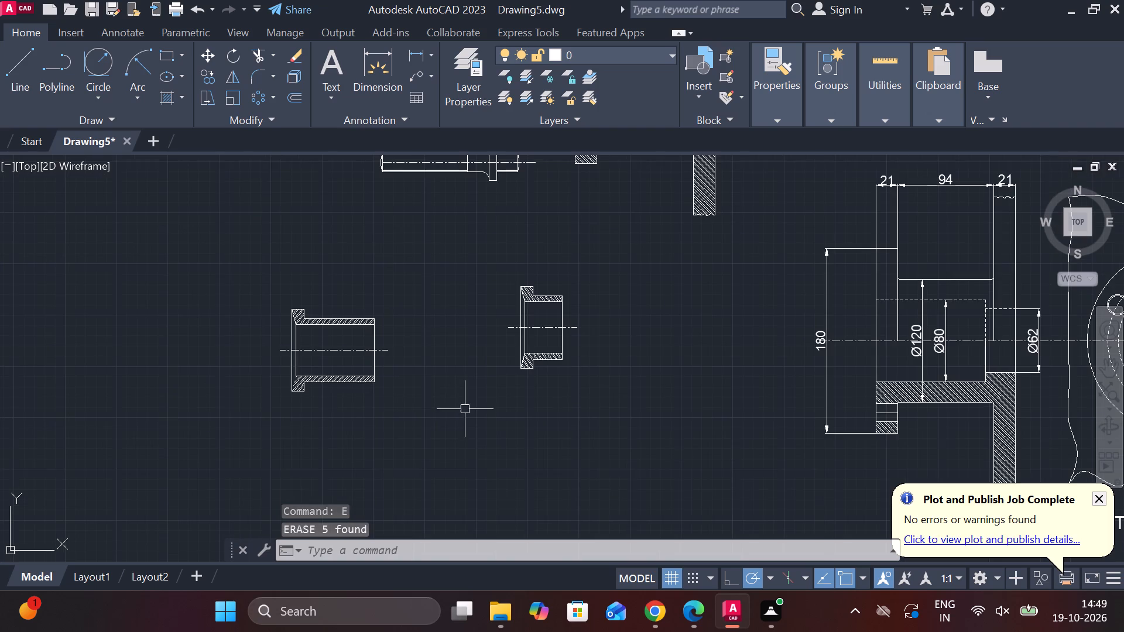
scroll(465, 409, "down", 1)
middle_click_drag(448, 409, 211, 307)
middle_click_drag(911, 435, 704, 451)
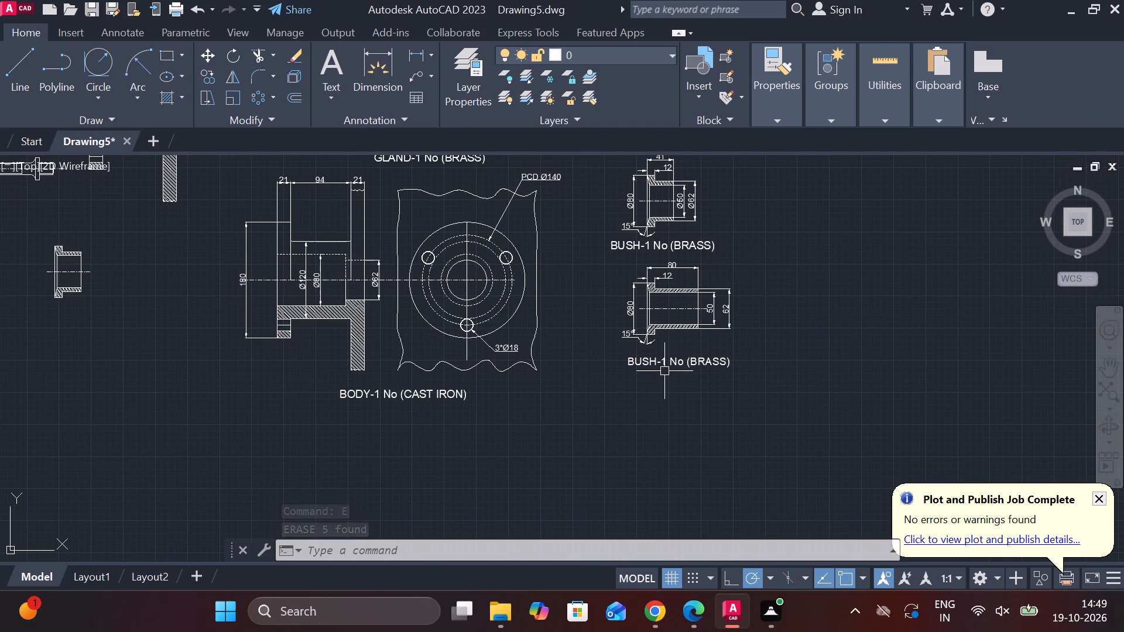
scroll(634, 351, "up", 1)
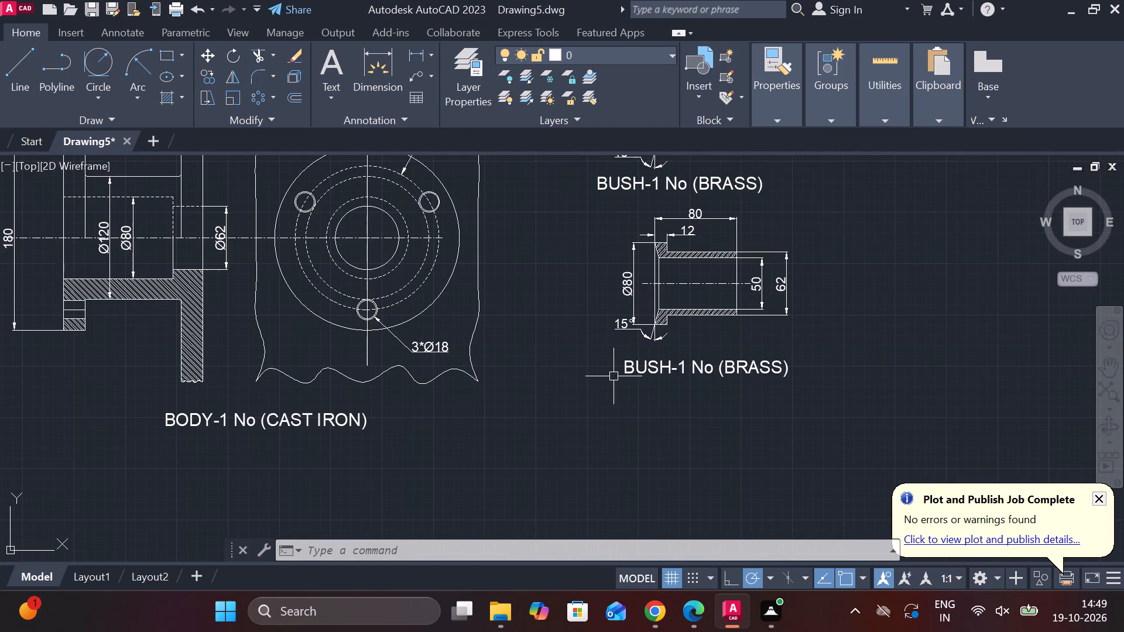
middle_click(614, 376)
scroll(614, 376, "down", 1)
scroll(619, 284, "up", 1)
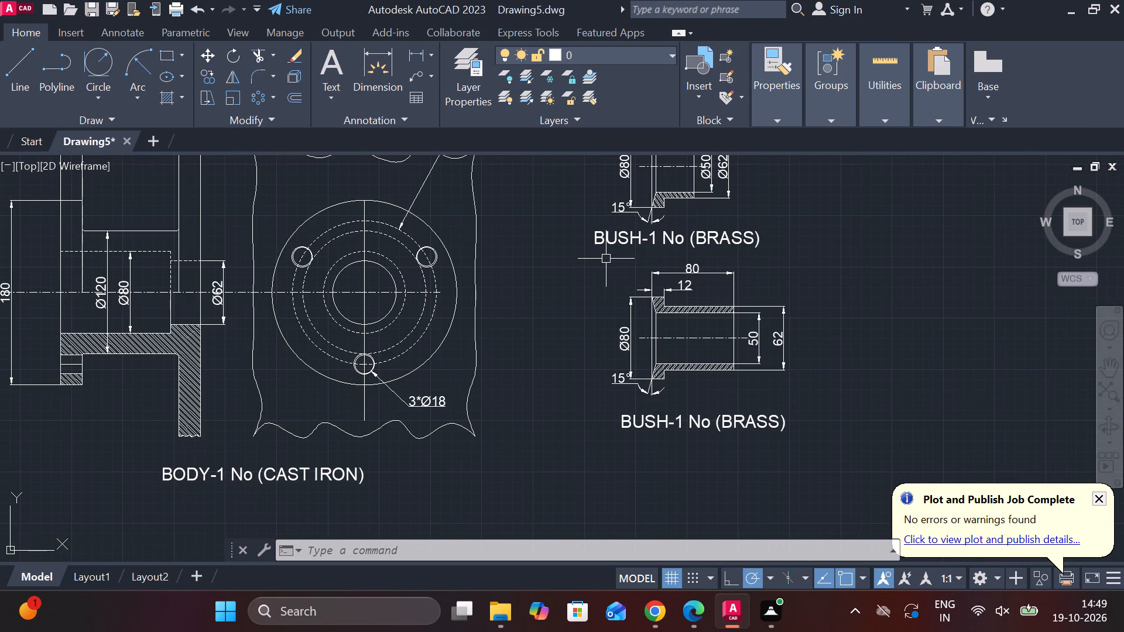
middle_click_drag(587, 415, 741, 554)
middle_click_drag(728, 330, 580, 257)
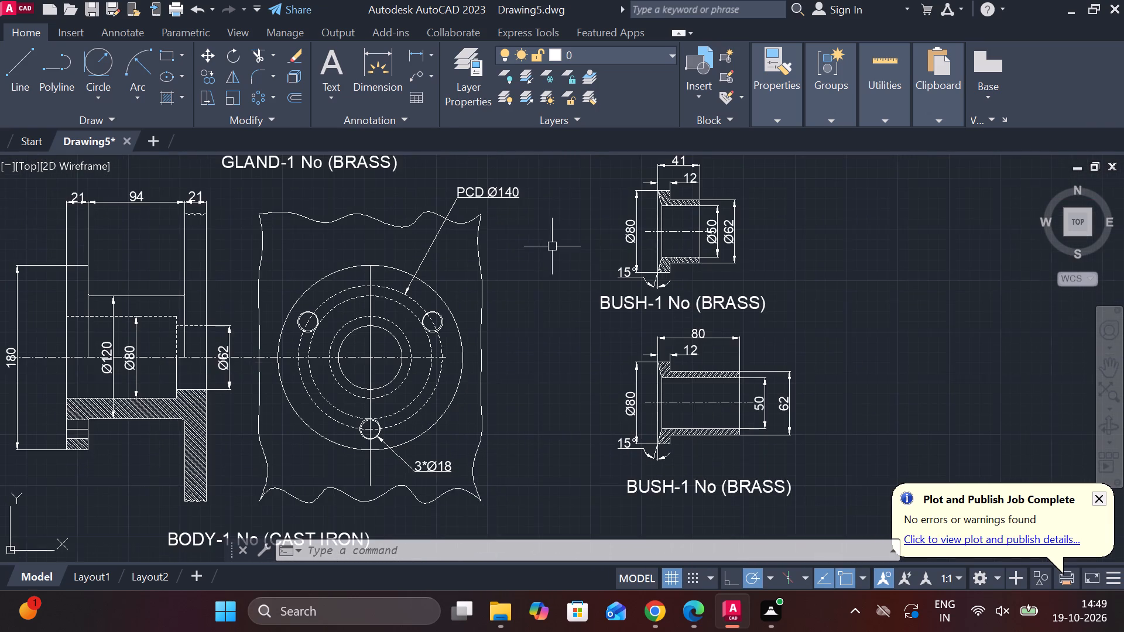
Draw a closed rectangle of lines, 18 wide and 17 high, in the empty area beyond the bush drawings.
middle_click_drag(741, 260, 423, 258)
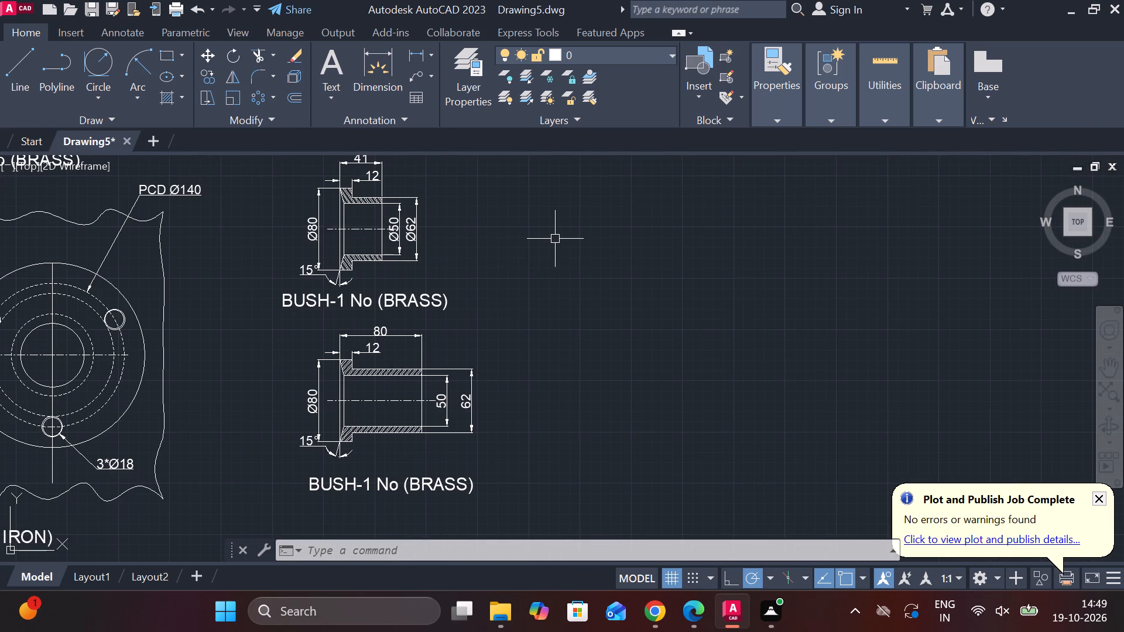
key("l")
key("Return")
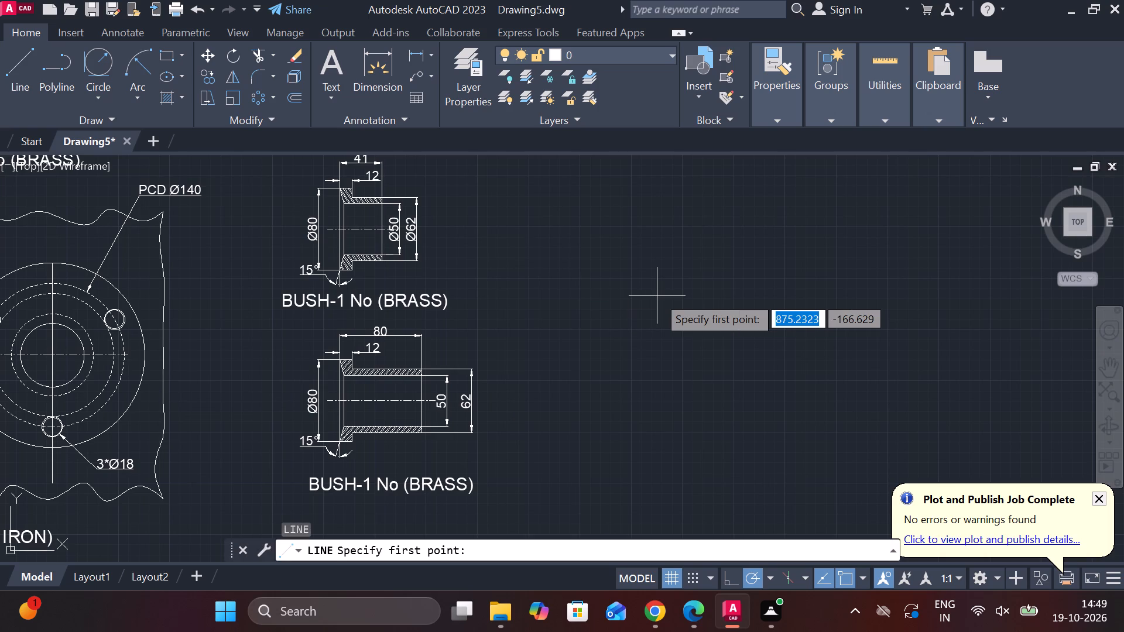
left_click(636, 226)
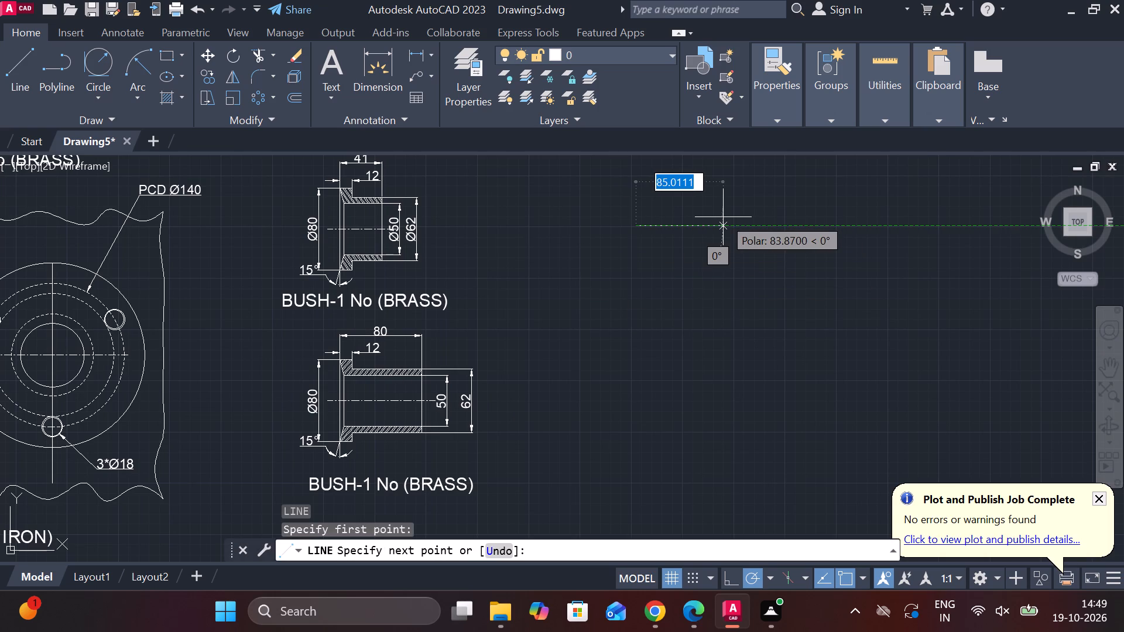
type("18")
key("Return")
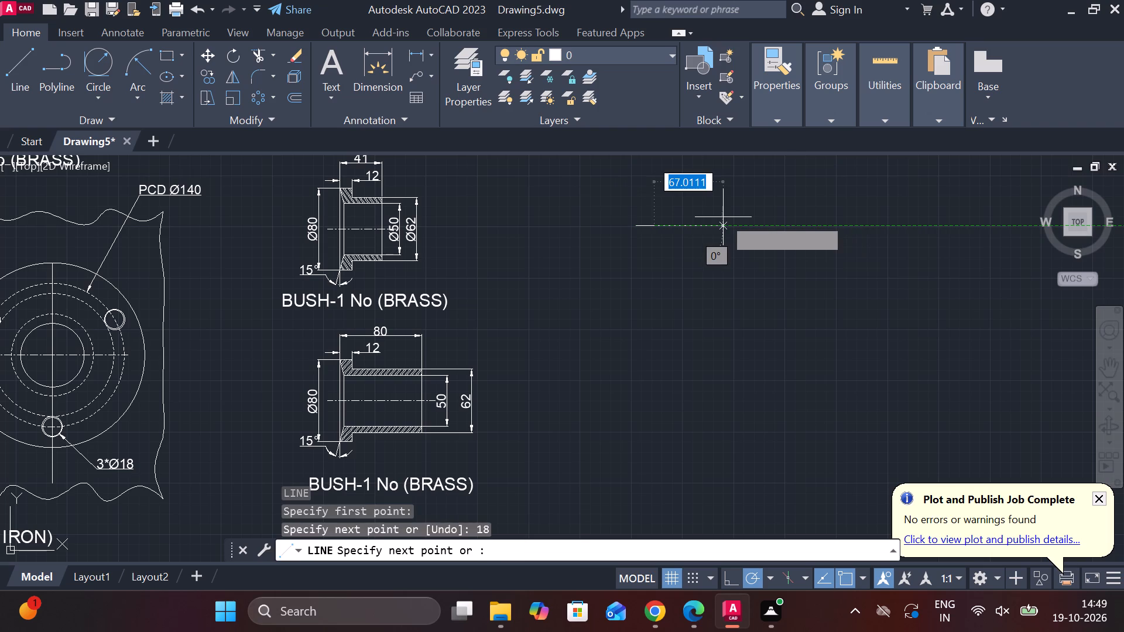
scroll(723, 217, "up", 2)
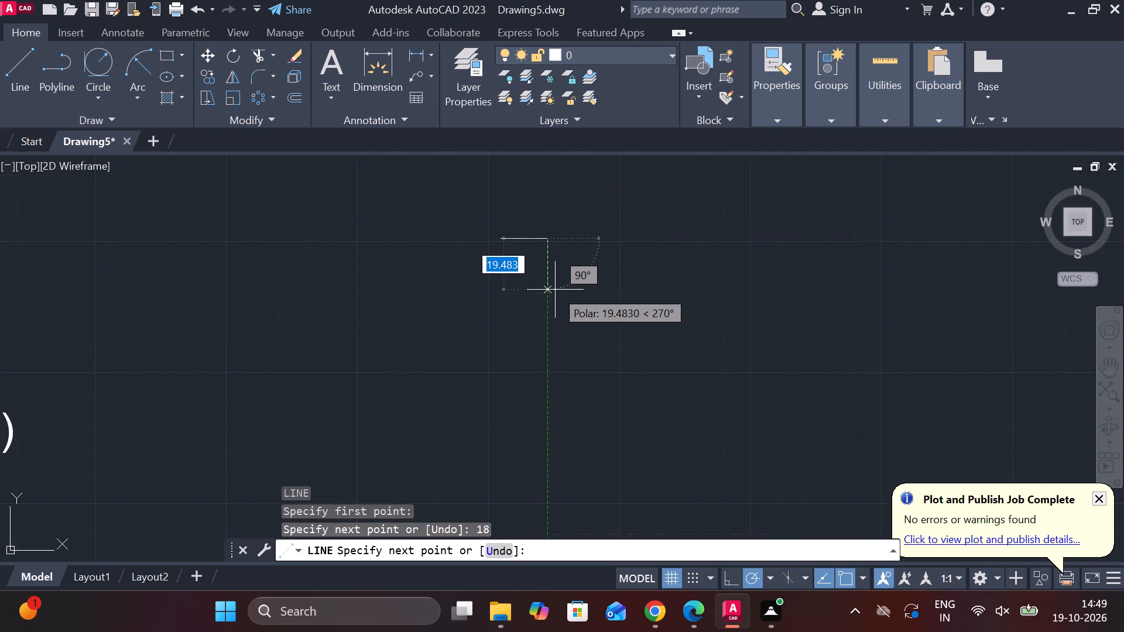
type("17")
key("Return")
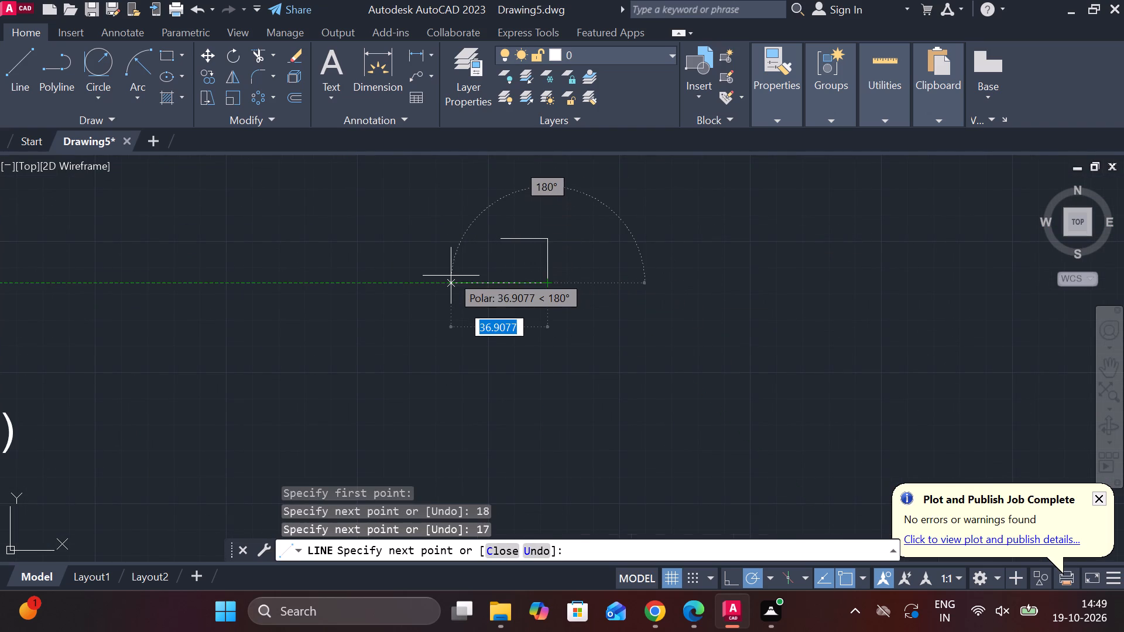
type("18")
key("Return")
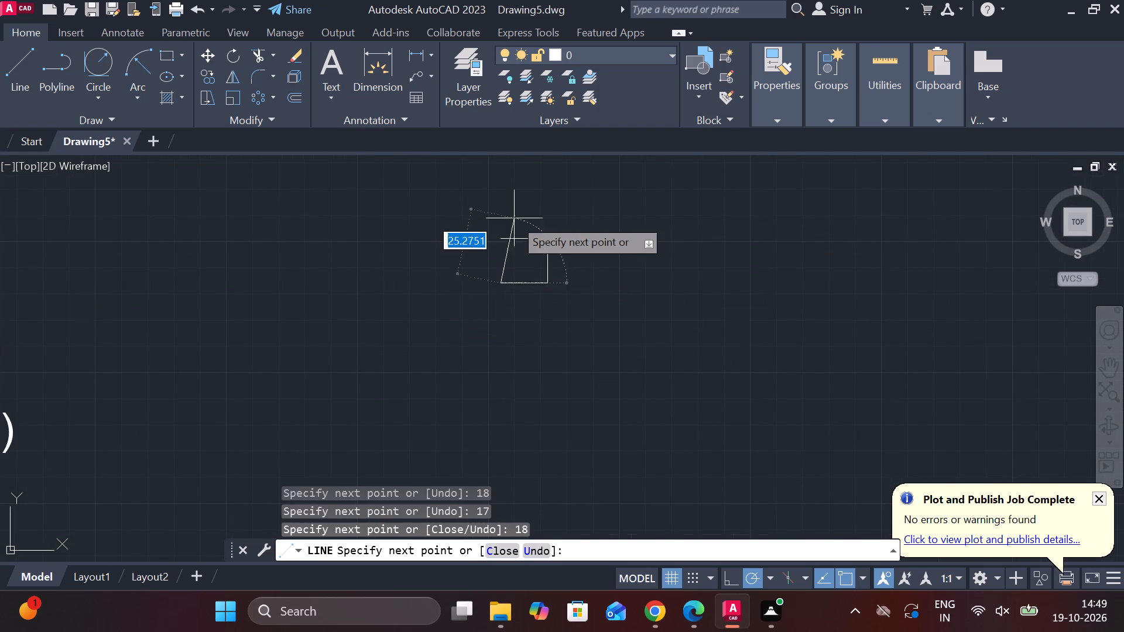
left_click(503, 238)
key("Escape")
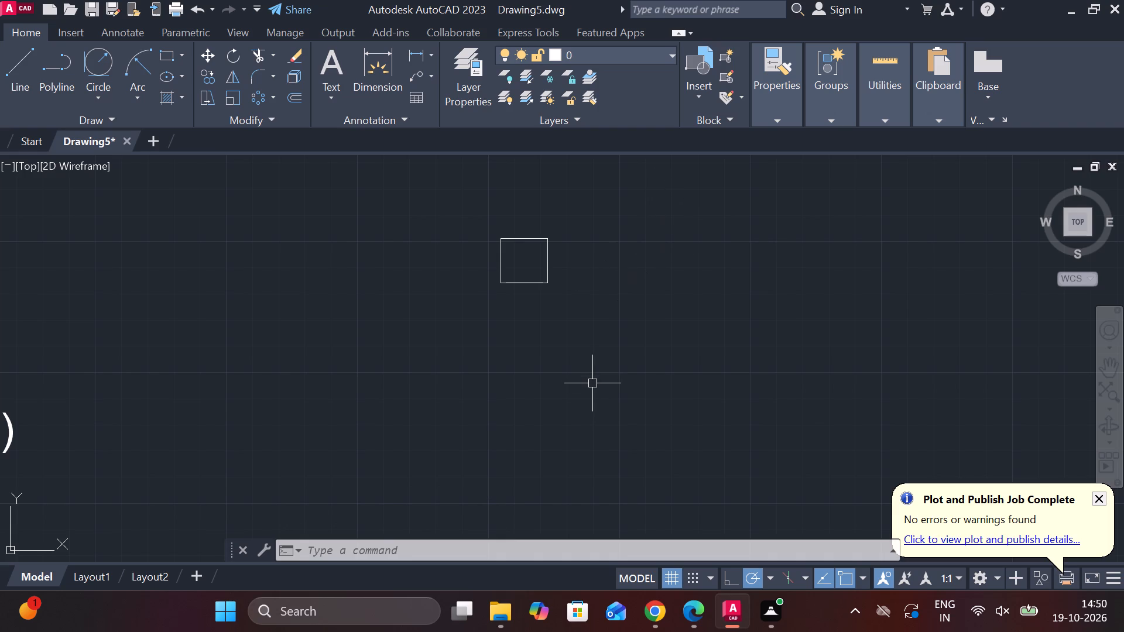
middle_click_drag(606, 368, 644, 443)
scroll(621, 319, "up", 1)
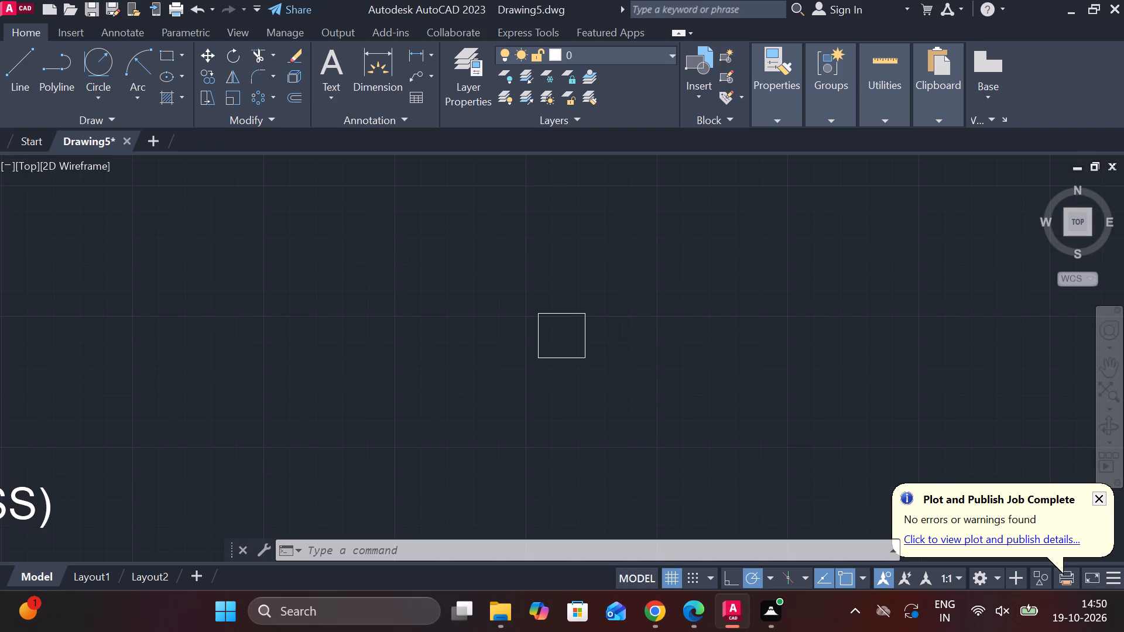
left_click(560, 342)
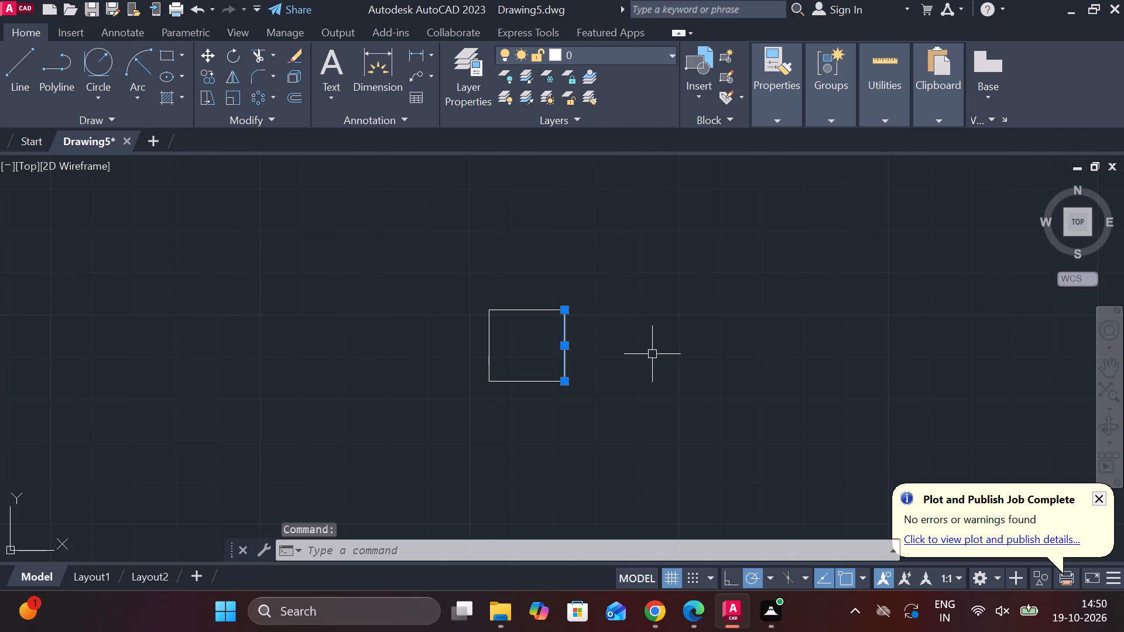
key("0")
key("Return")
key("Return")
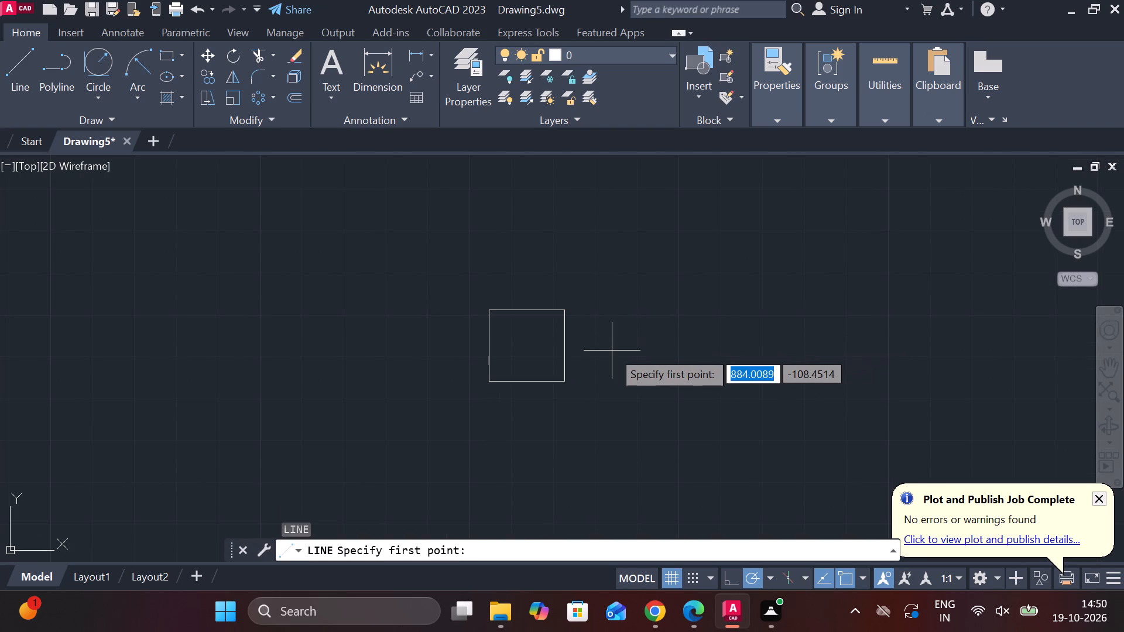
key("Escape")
Offset both vertical edges of the 18 by 17 rectangle outward by 9.
left_click(561, 345)
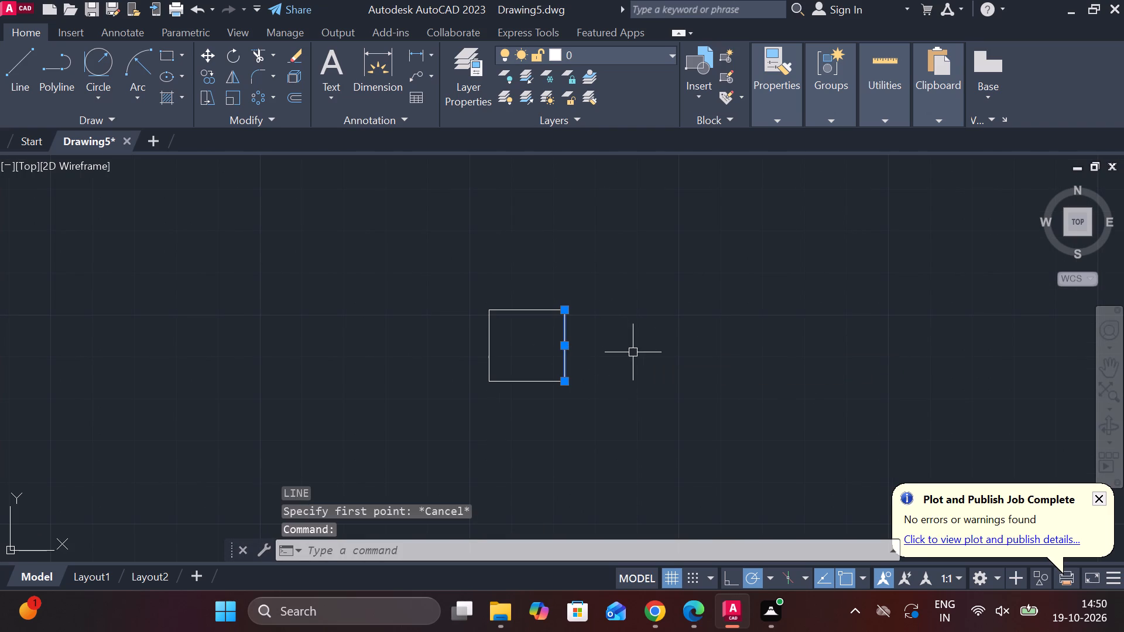
key("o")
key("Return")
key("Return")
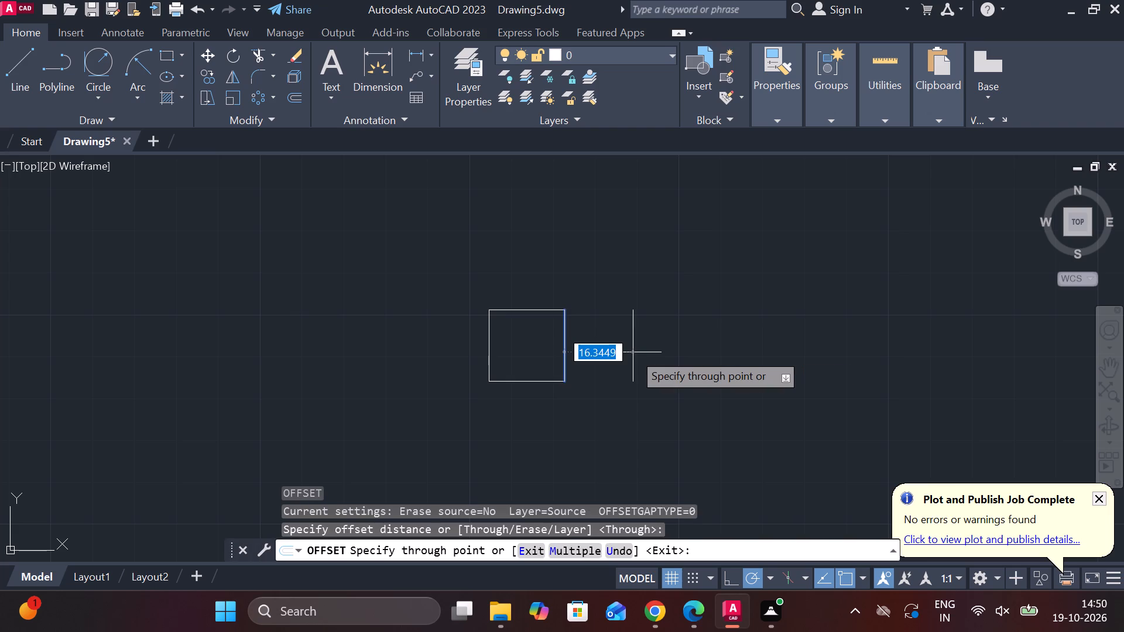
key("9")
key("Return")
left_click(491, 350)
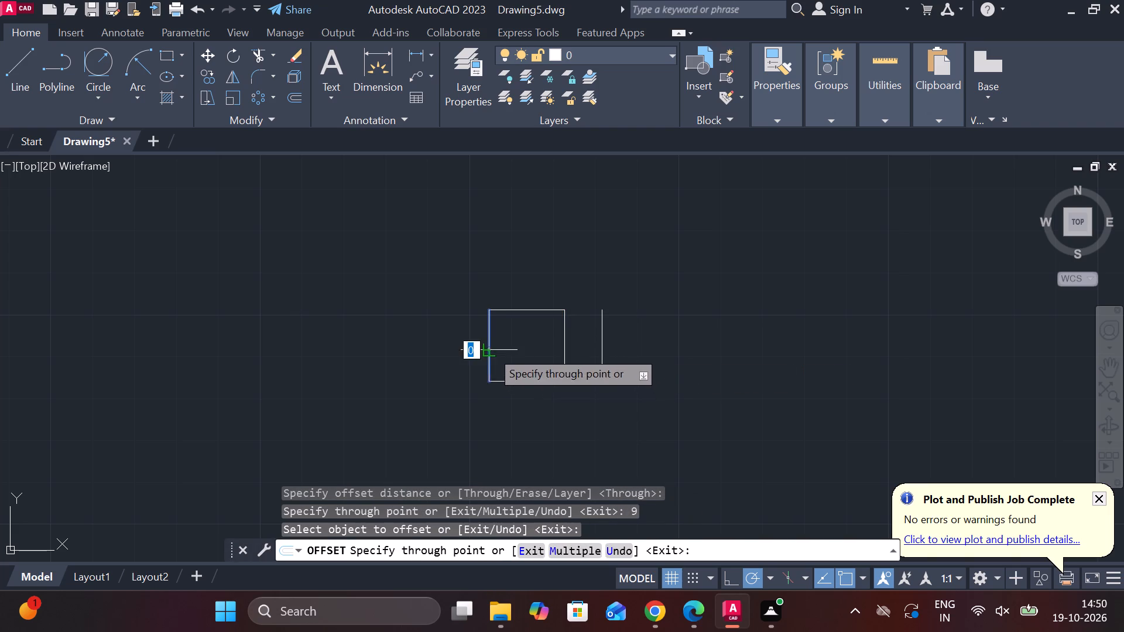
key("9")
key("Return")
key("backslash")
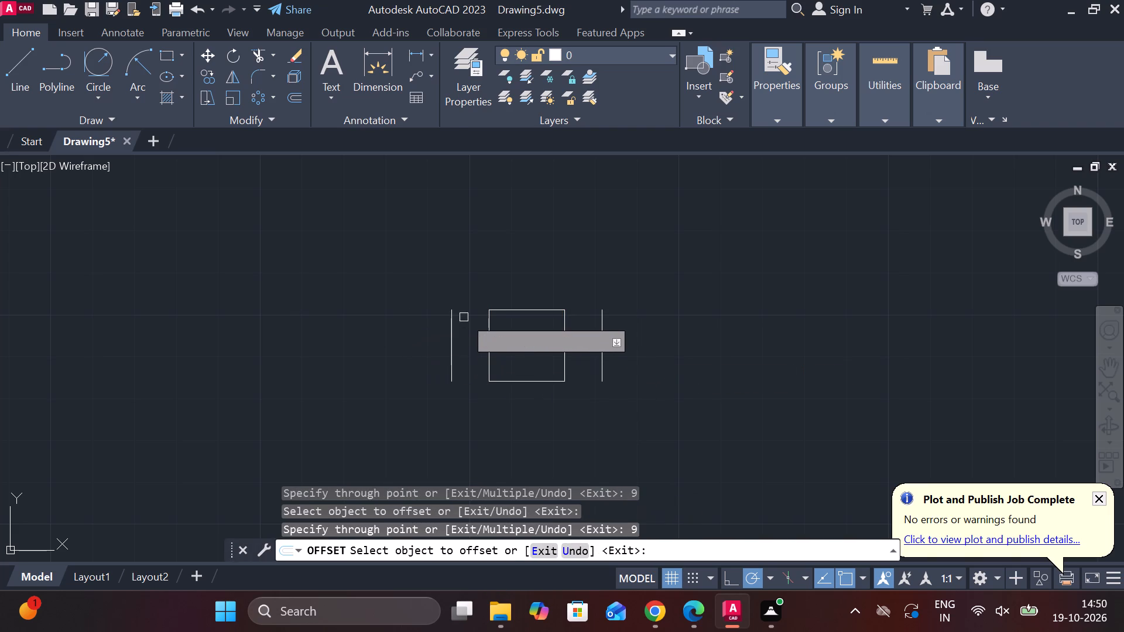
key("Escape")
Extend the rectangle's top and bottom edges at both ends to meet the outer offset lines.
type("EX")
key("space")
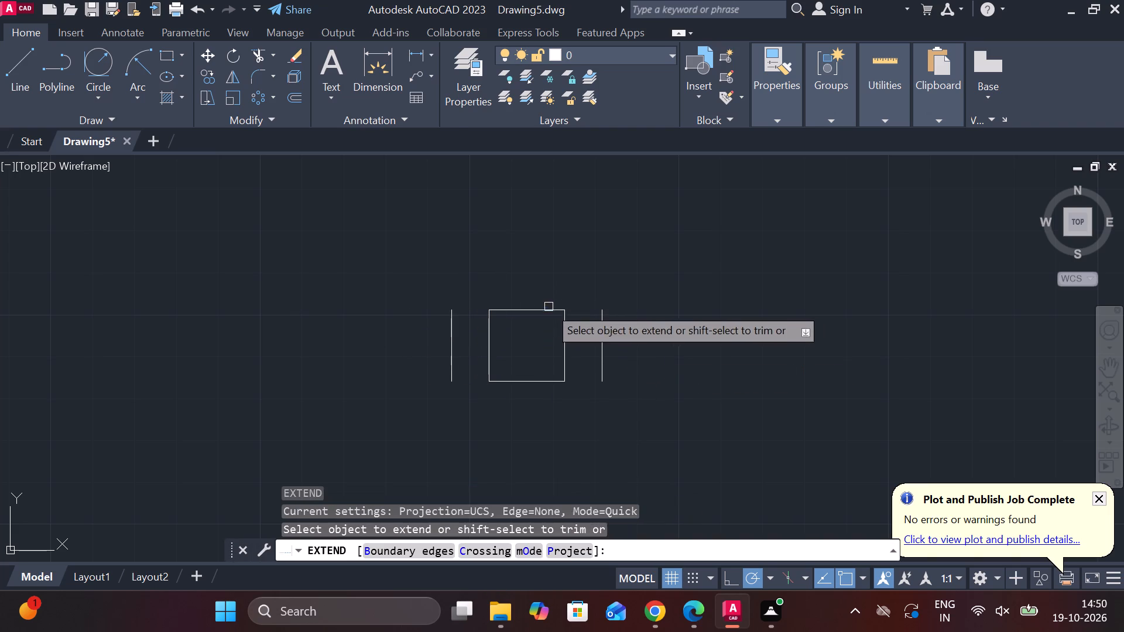
left_click(539, 309)
left_click(499, 314)
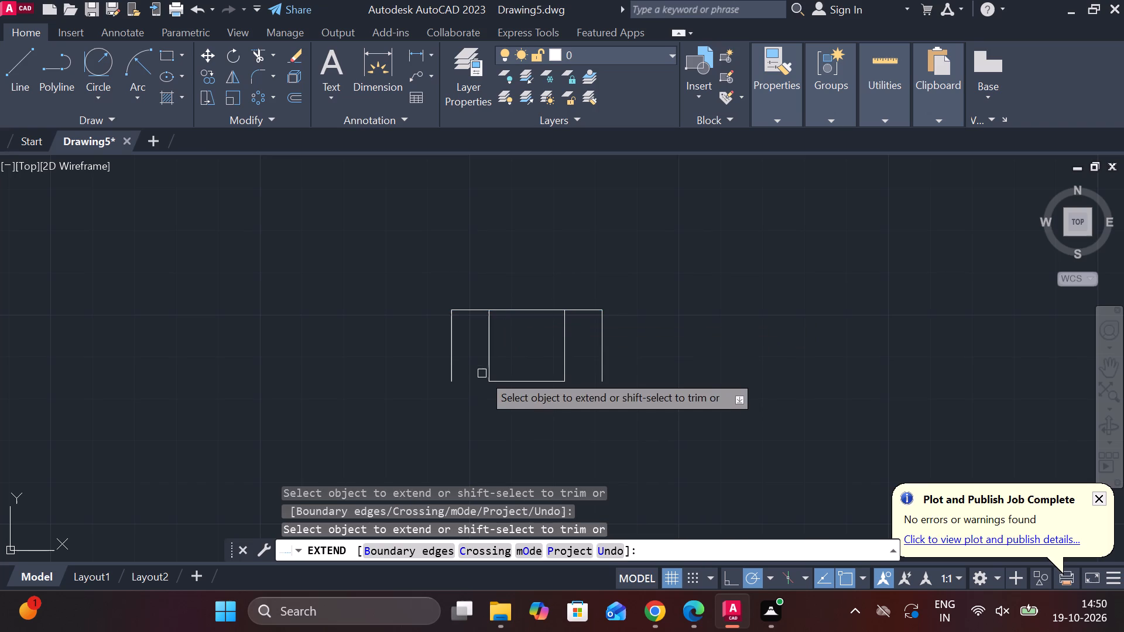
double_click(512, 381)
left_click(545, 386)
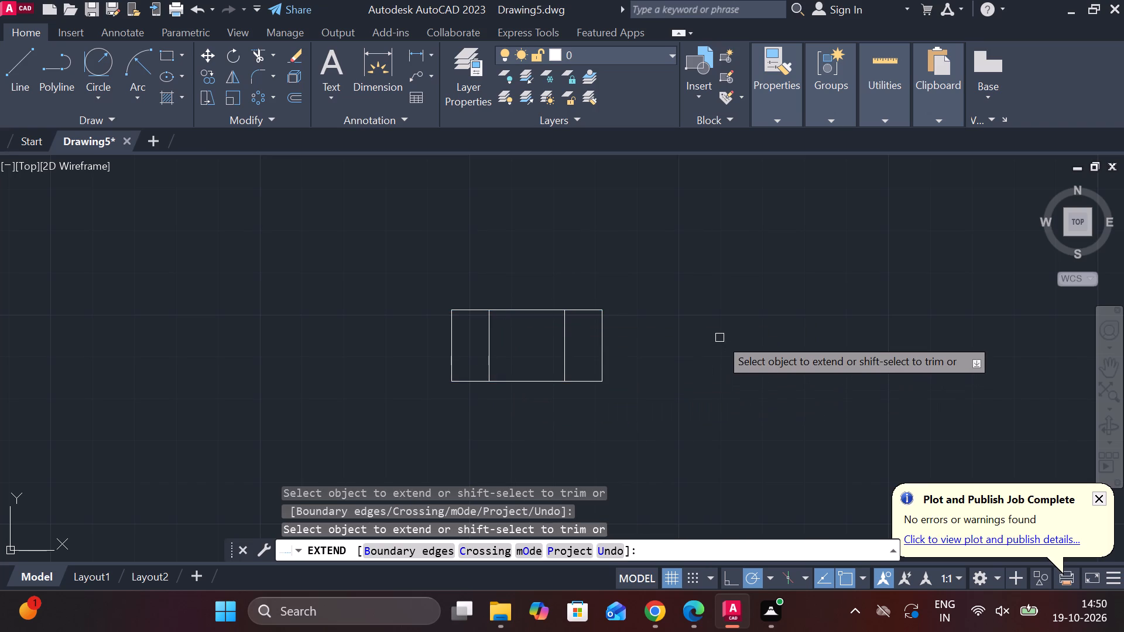
Offset the upper horizontal edge of the 36-wide outline inward by 1.
middle_click_drag(650, 339, 709, 400)
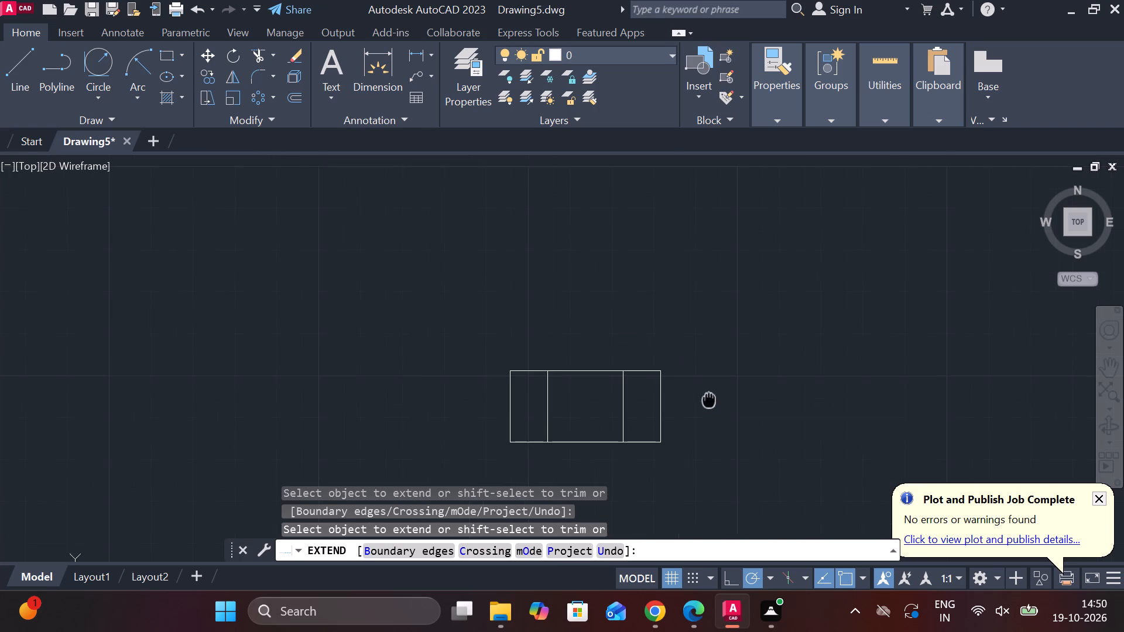
key("Escape")
left_click(585, 374)
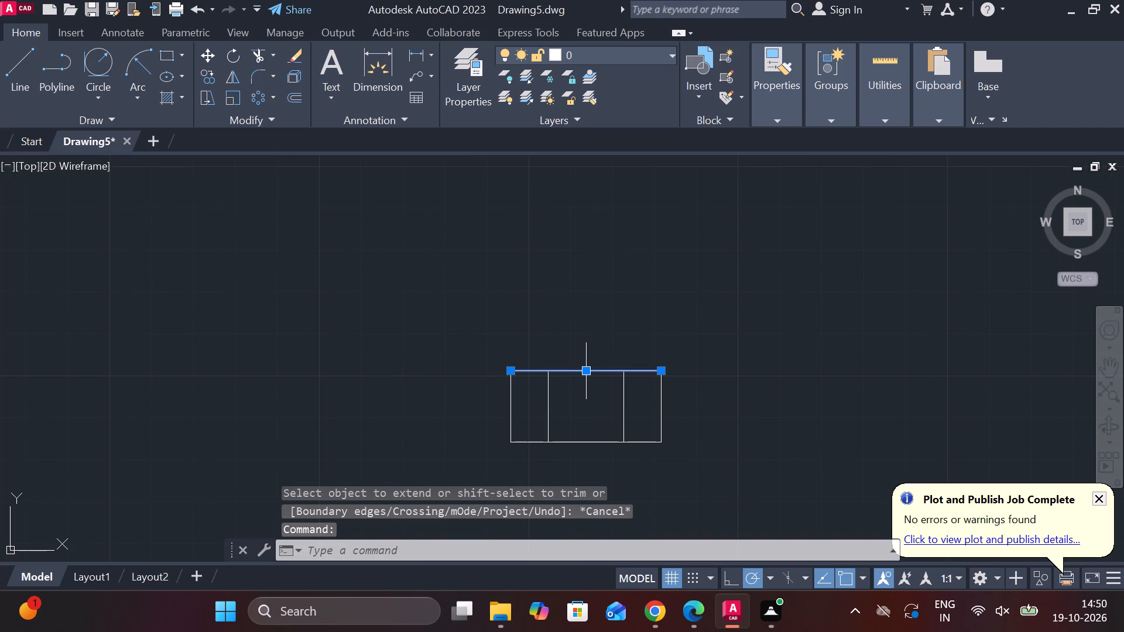
key("o")
key("Return")
key("Return")
scroll(584, 376, "up", 2)
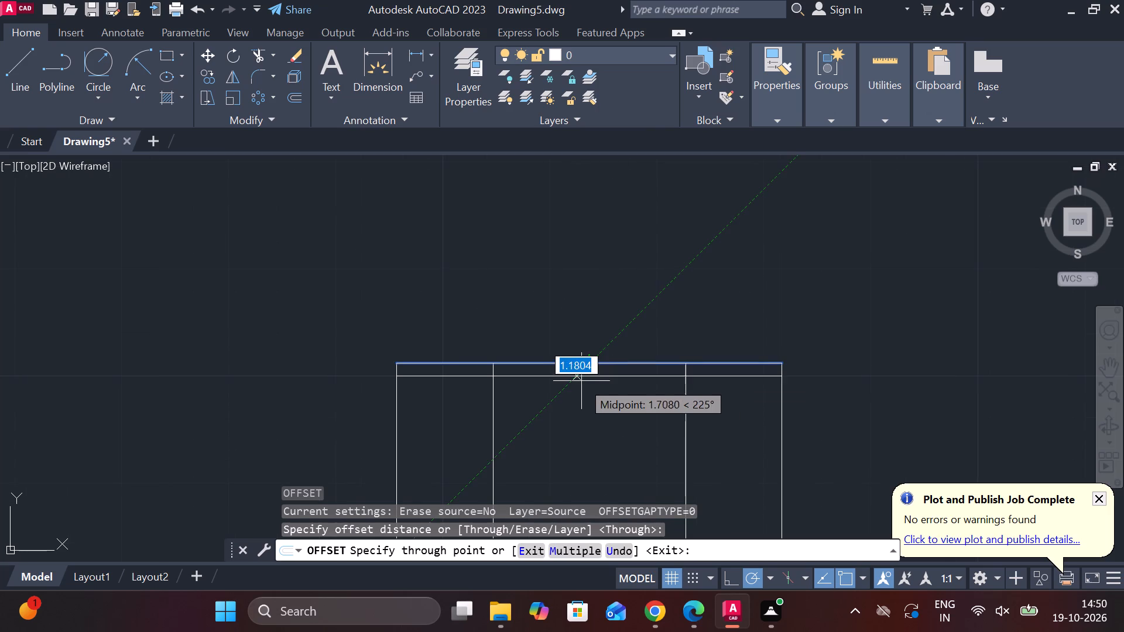
key("1")
key("space")
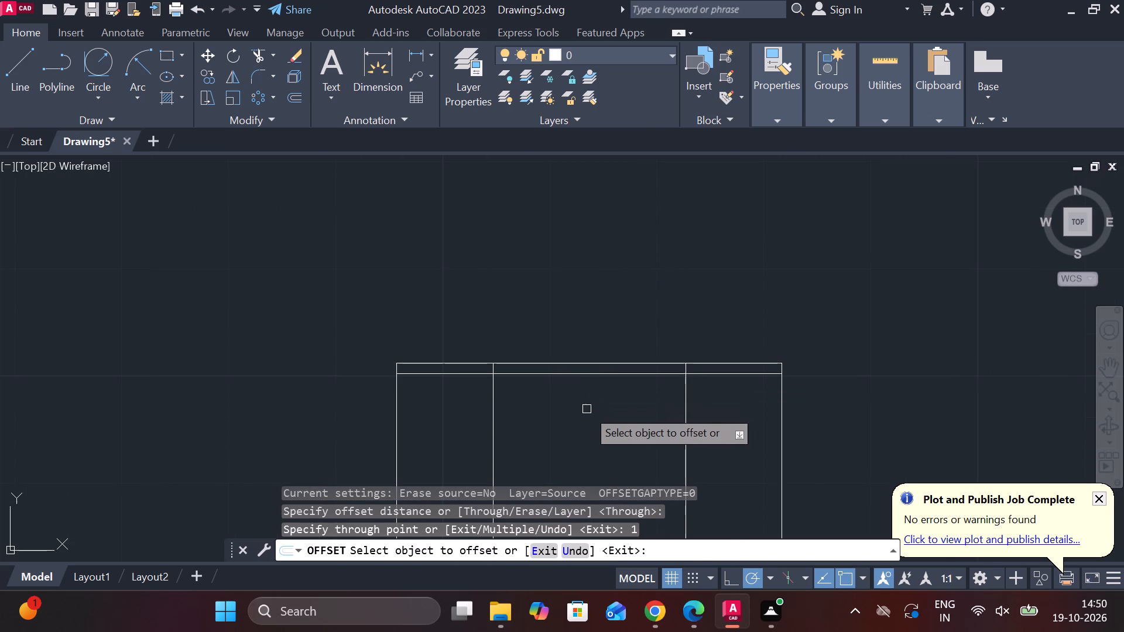
middle_click_drag(585, 455, 556, 355)
middle_click_drag(581, 374, 585, 447)
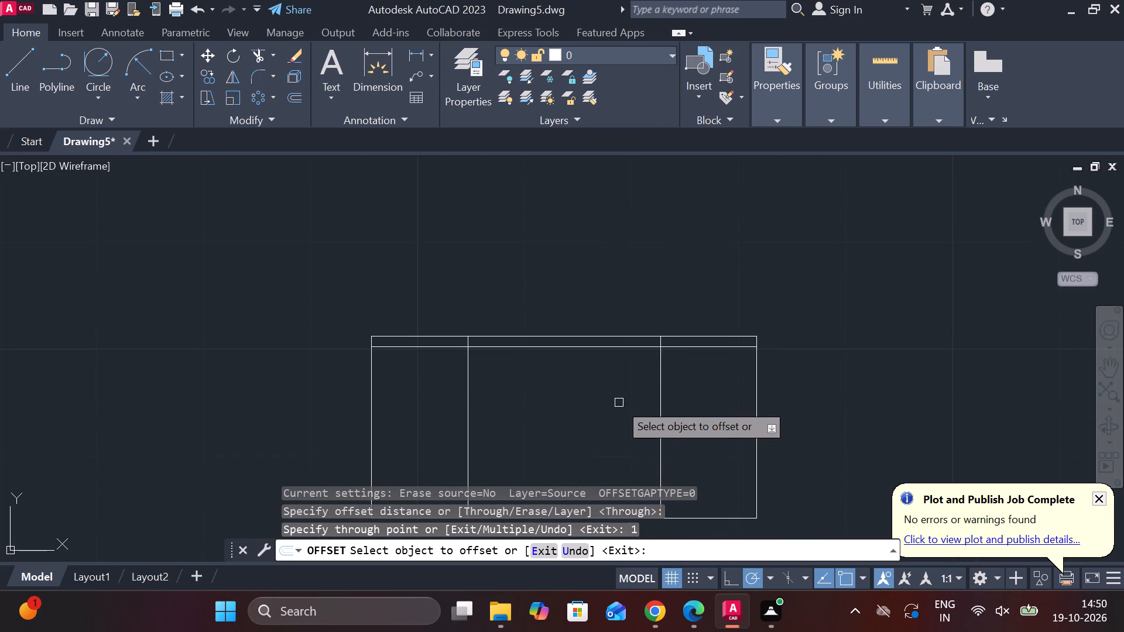
key("Escape")
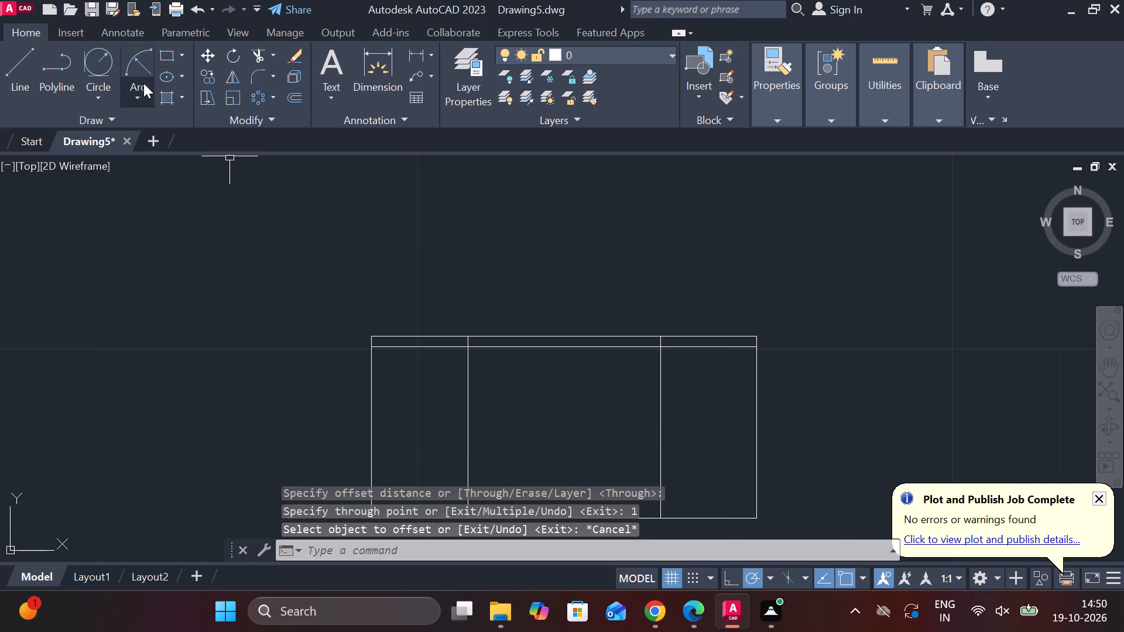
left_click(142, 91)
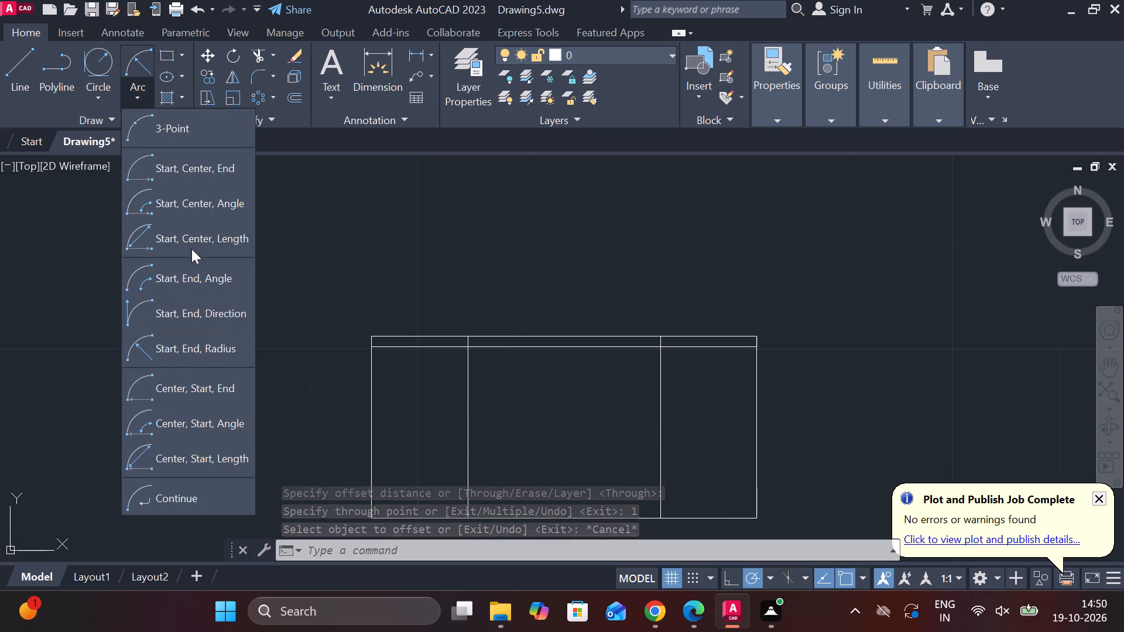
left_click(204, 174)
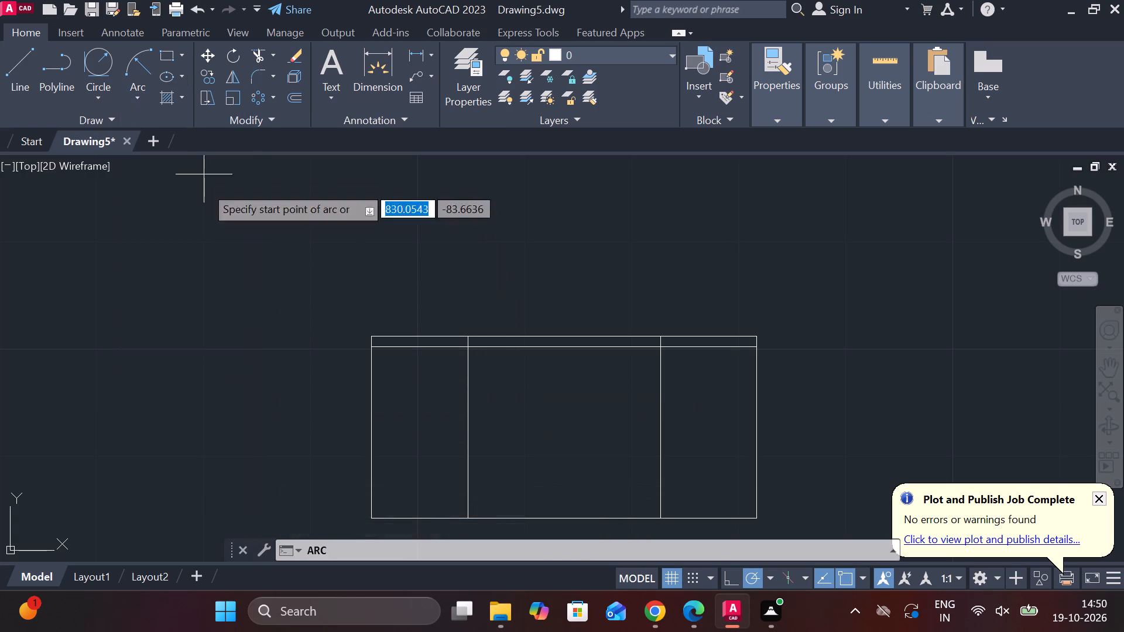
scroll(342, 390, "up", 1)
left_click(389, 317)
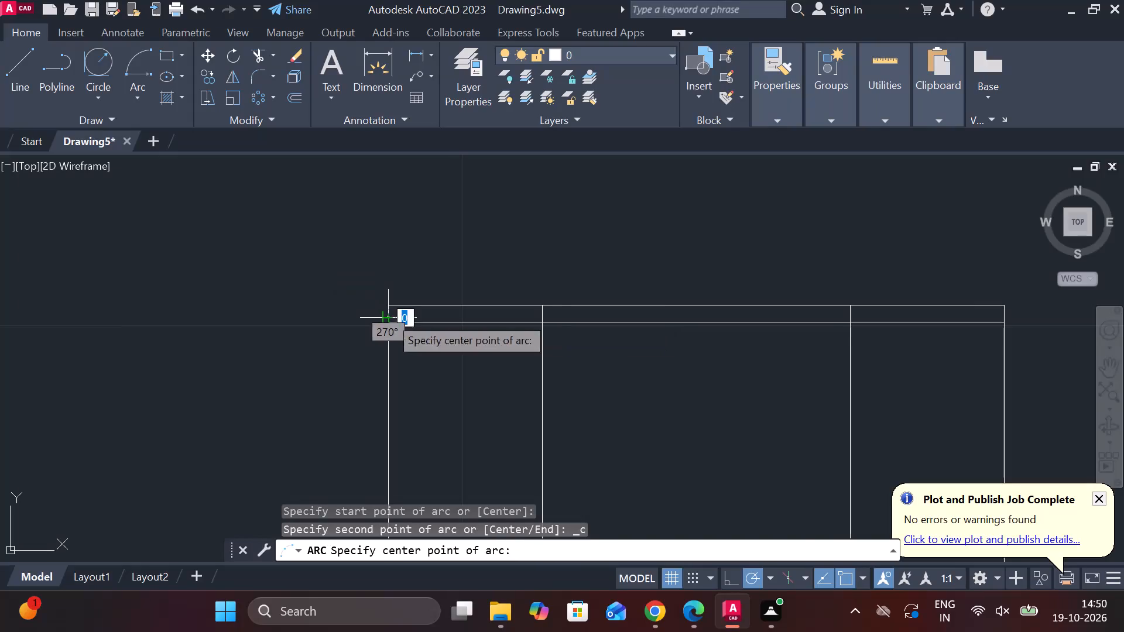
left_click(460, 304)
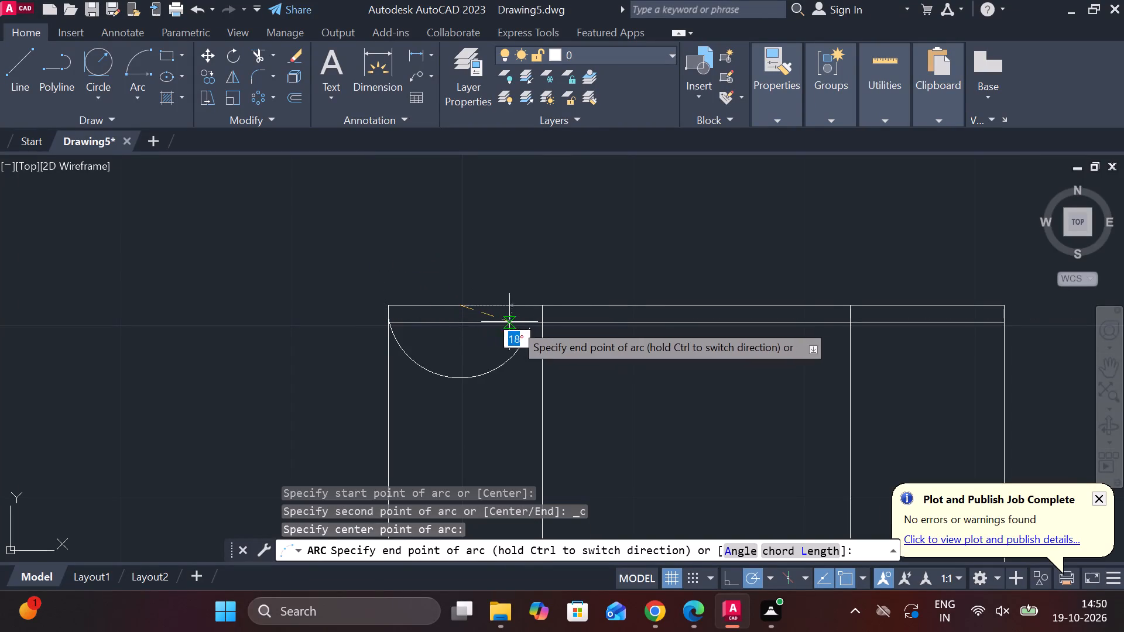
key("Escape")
Draw a three-point arc across the middle panel, from the offset line's corners up to the midpoint of the upper edge.
key("space")
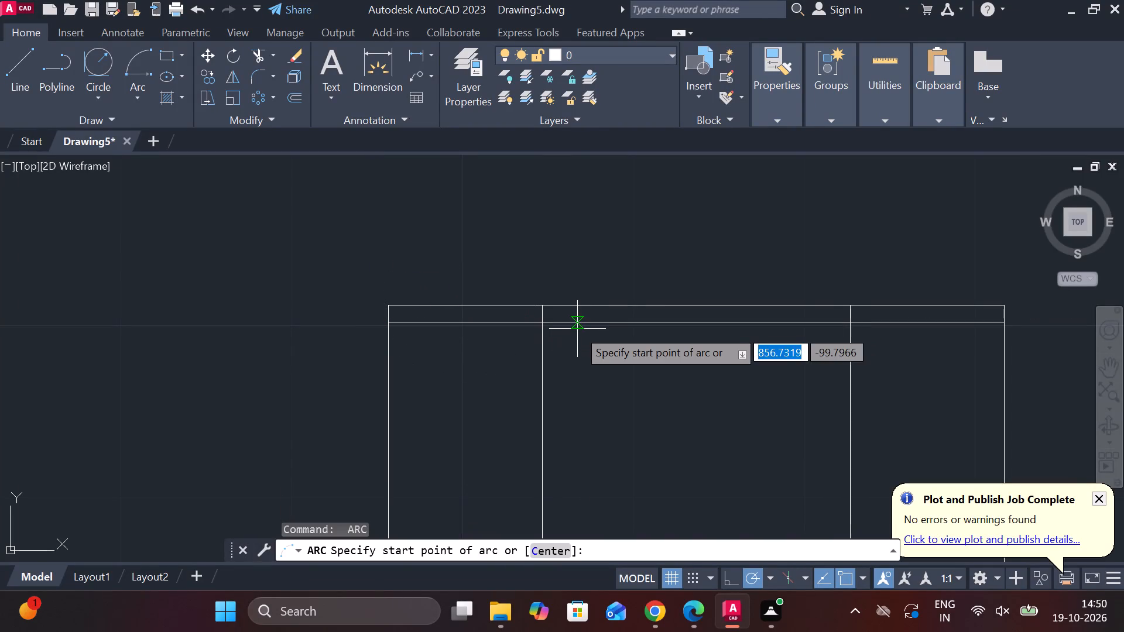
left_click(537, 324)
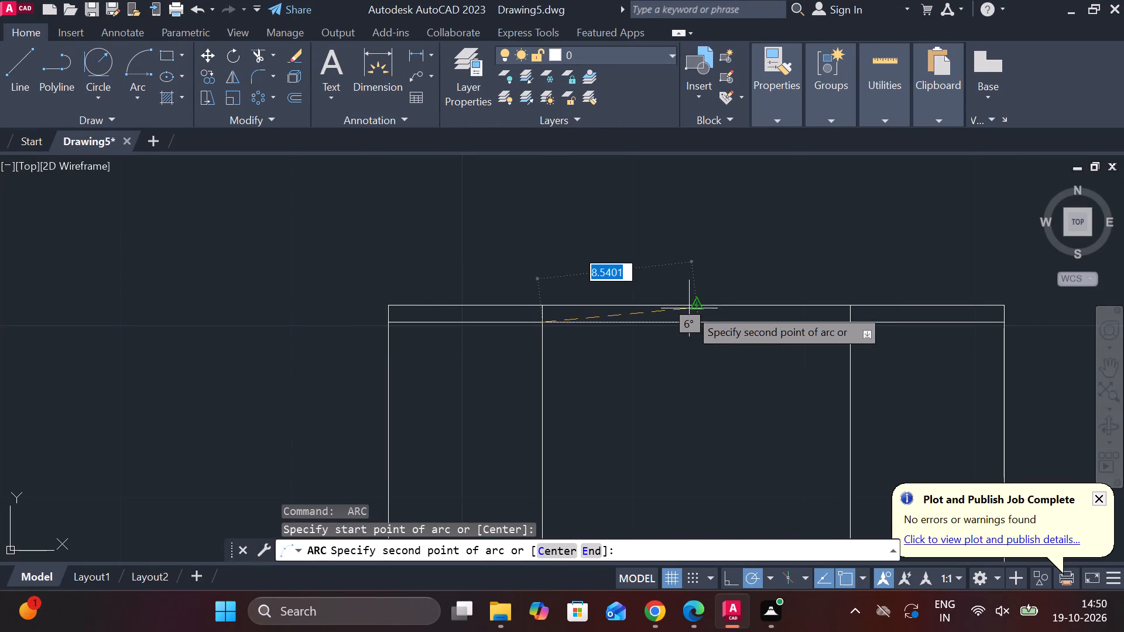
left_click(693, 307)
left_click(846, 319)
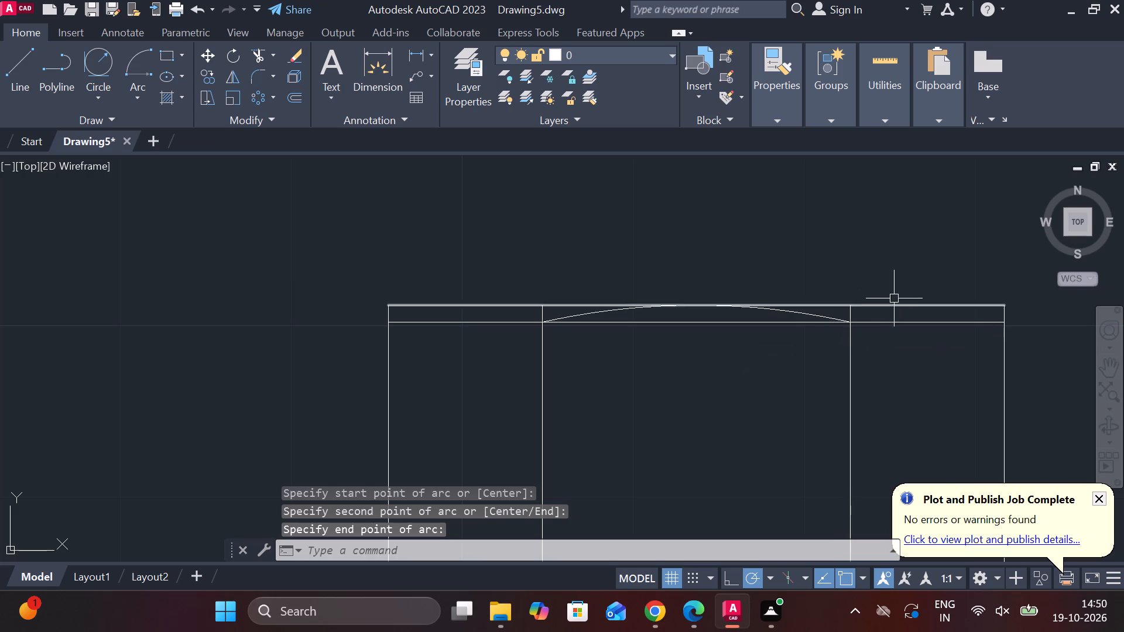
key("Escape")
middle_click_drag(826, 352, 768, 356)
Draw matching three-point arcs over both side panels, ending on the offset line and touching the upper edge.
key("space")
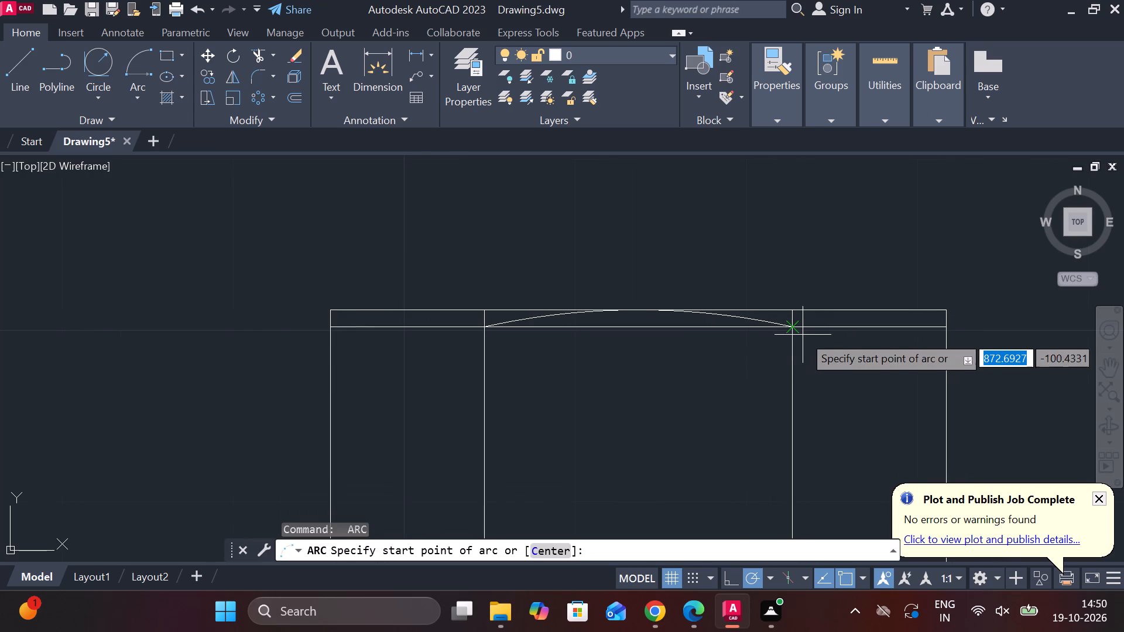
left_click(799, 329)
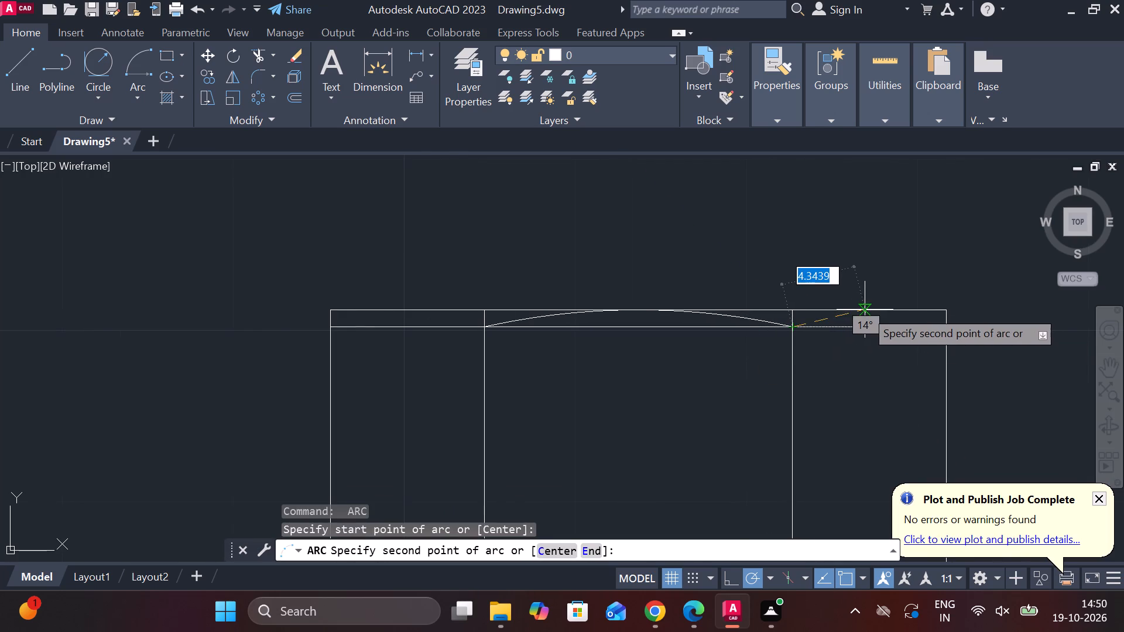
left_click(876, 308)
left_click(945, 324)
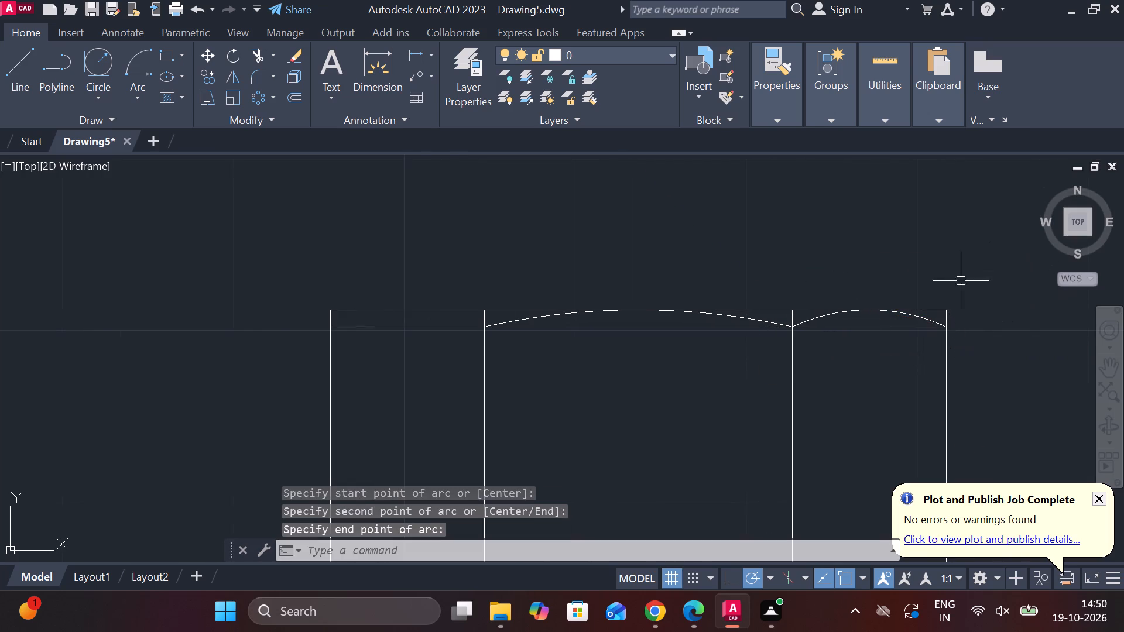
key("space")
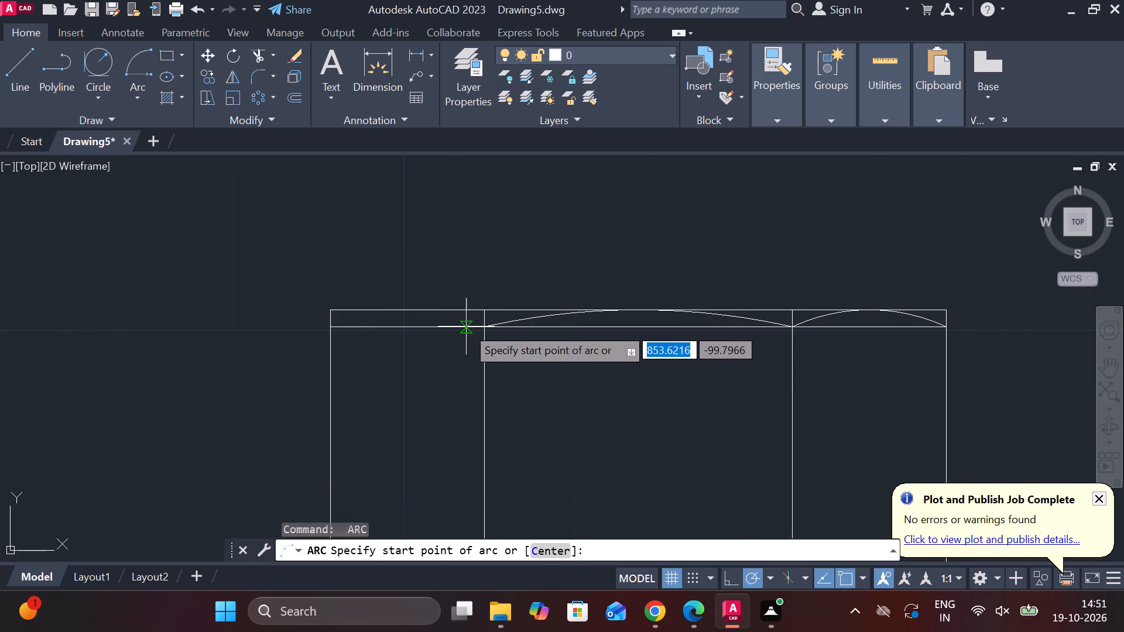
left_click(482, 327)
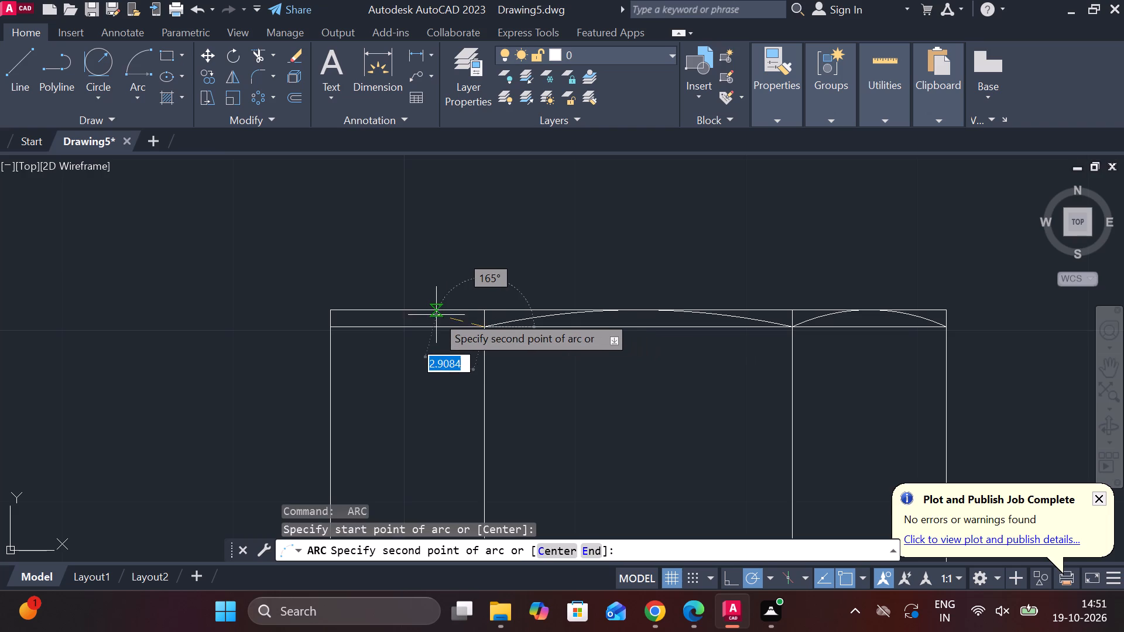
left_click(402, 309)
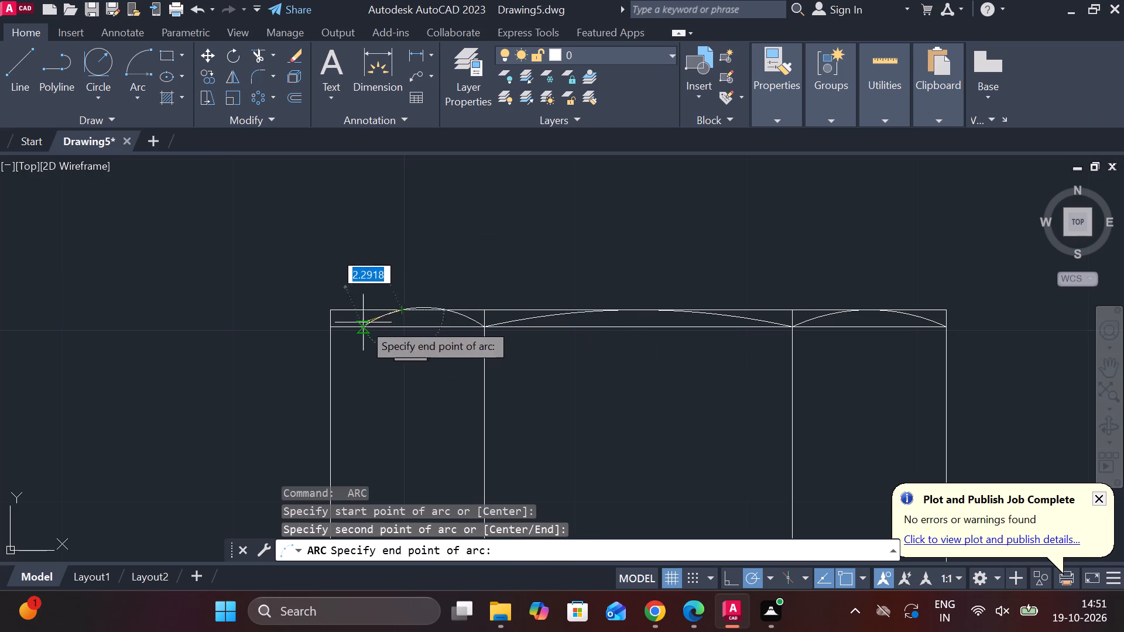
left_click(333, 328)
scroll(664, 359, "down", 1)
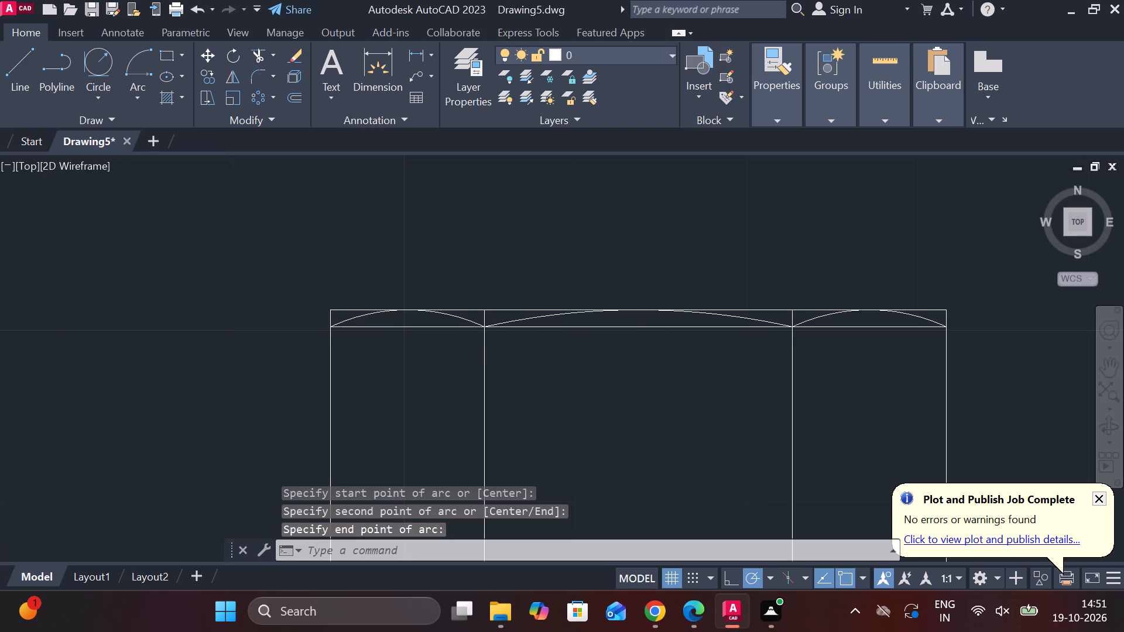
key("grave")
key("Escape")
Trim the corner pieces of the upper edge and outer vertical edges that lie outside the two side arcs.
scroll(649, 399, "up", 1)
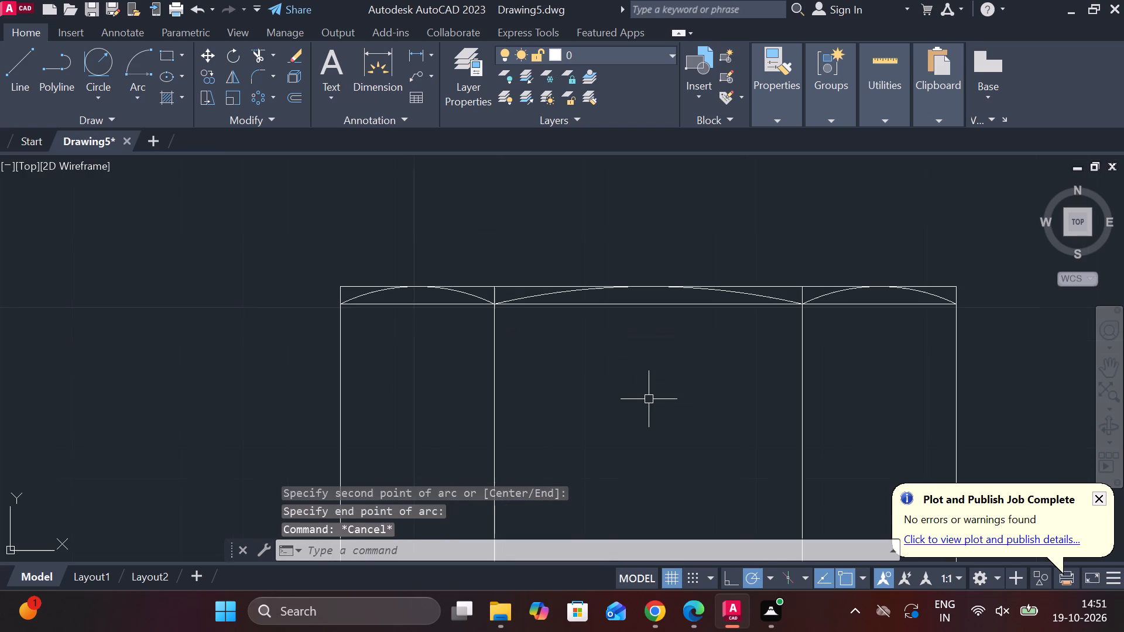
type("TR")
key("space")
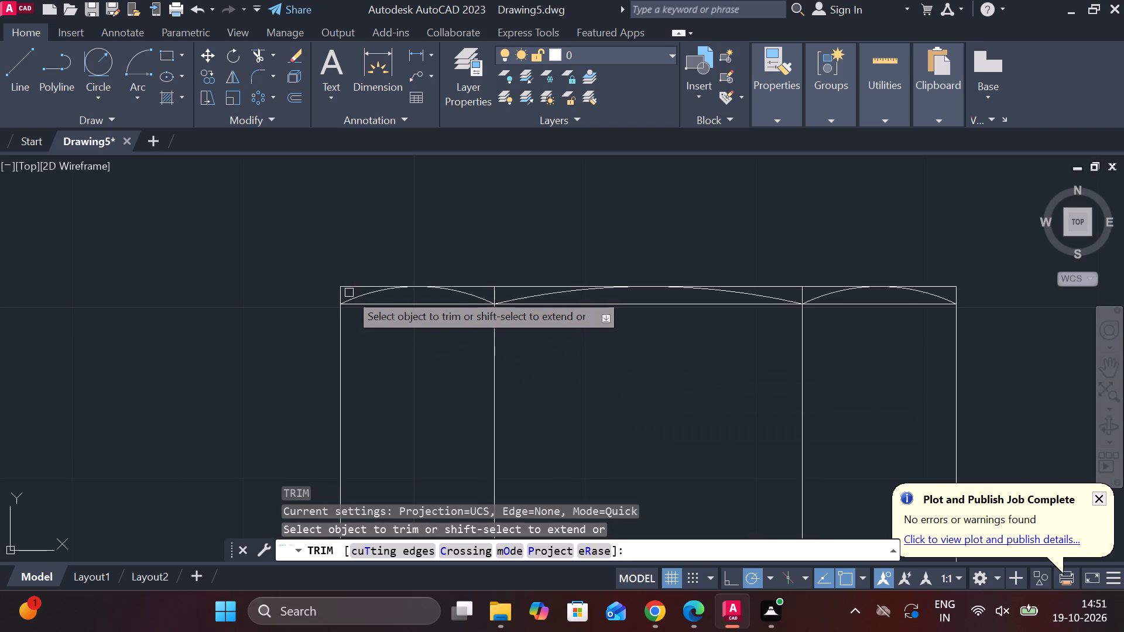
left_click(349, 290)
left_click(338, 292)
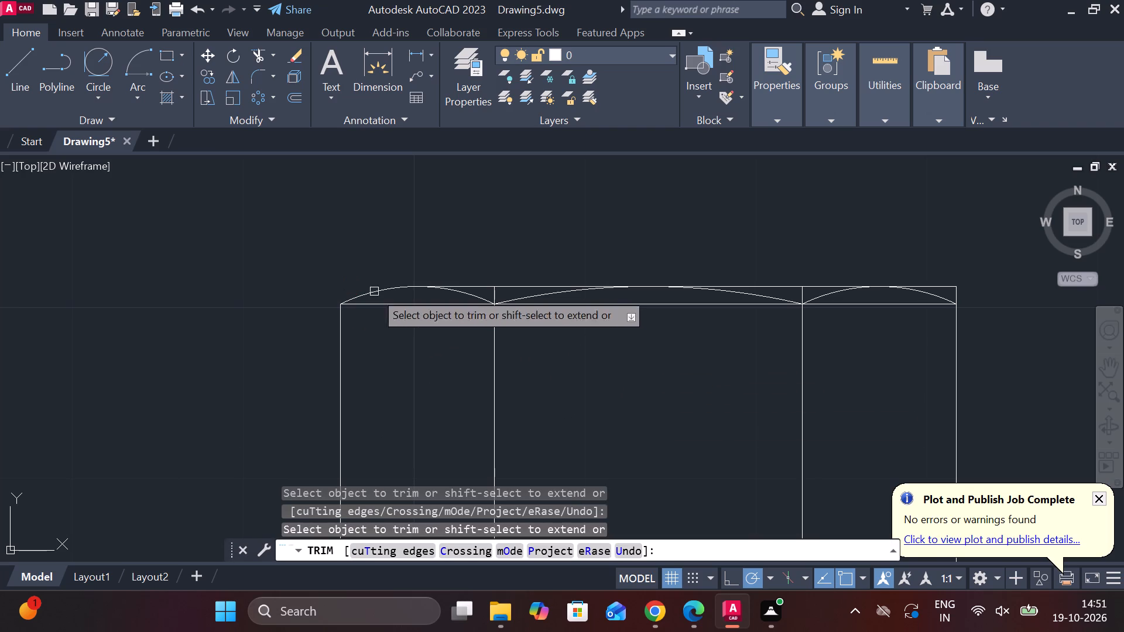
left_click(956, 286)
left_click(948, 286)
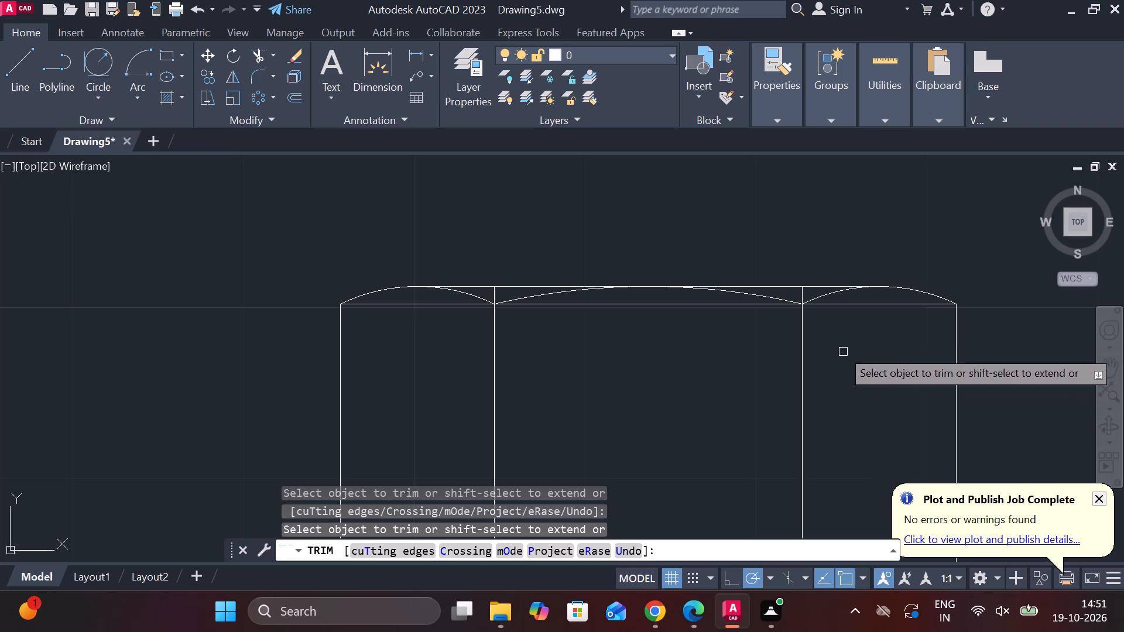
key("Escape")
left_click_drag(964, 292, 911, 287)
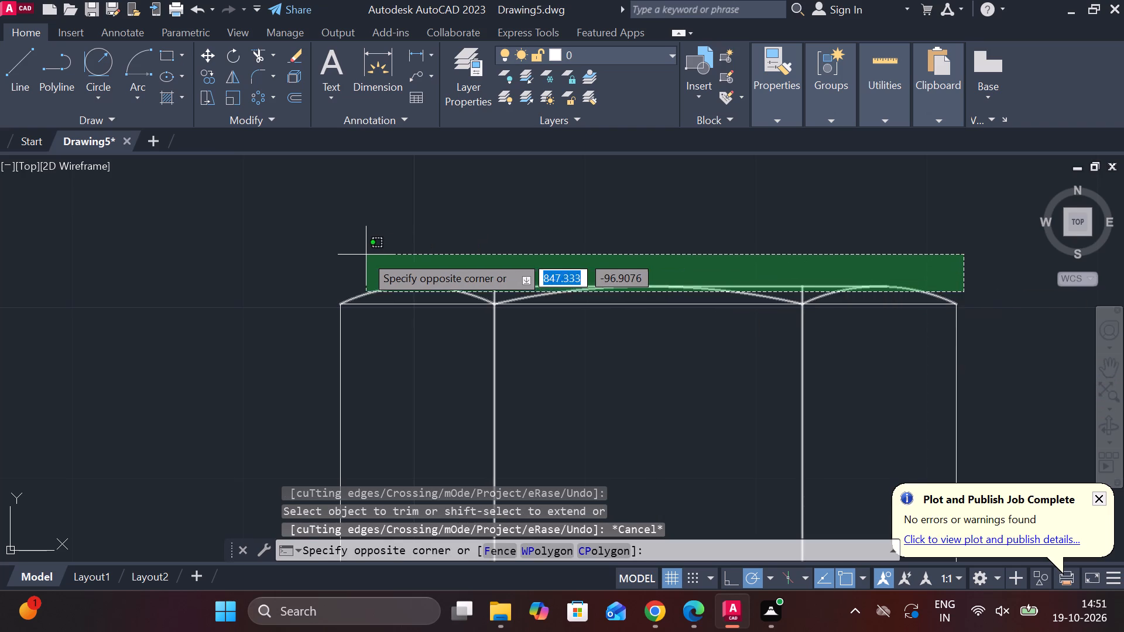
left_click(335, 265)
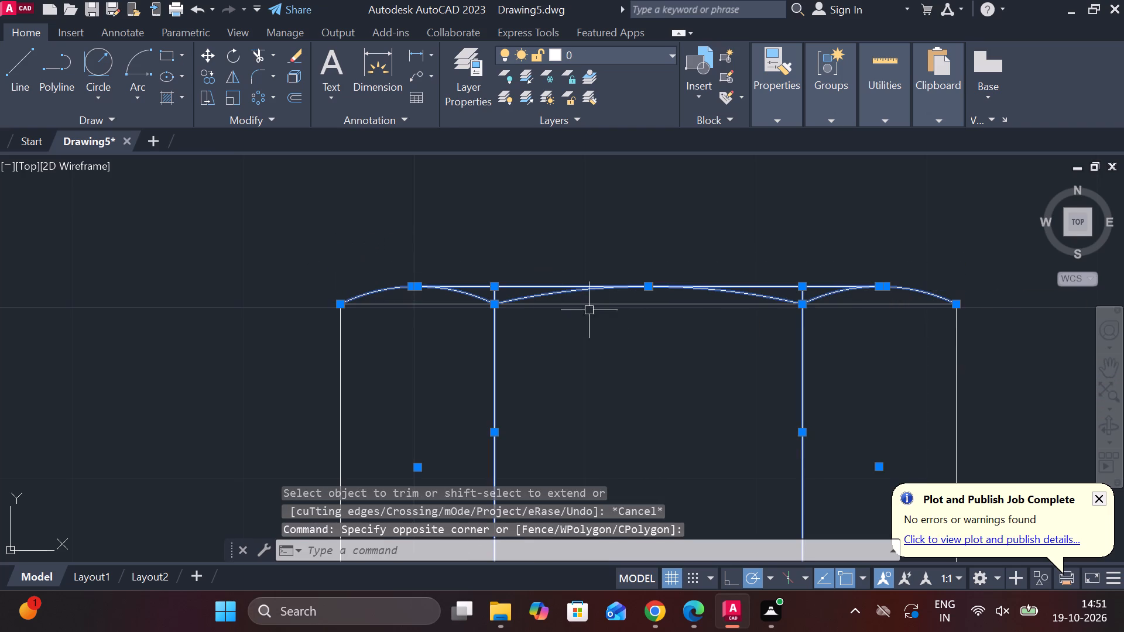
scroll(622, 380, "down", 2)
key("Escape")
Mirror the three arcs and the upper edge line about the horizontal line through the outer vertical edges' midpoints, keeping the originals.
scroll(528, 317, "up", 2)
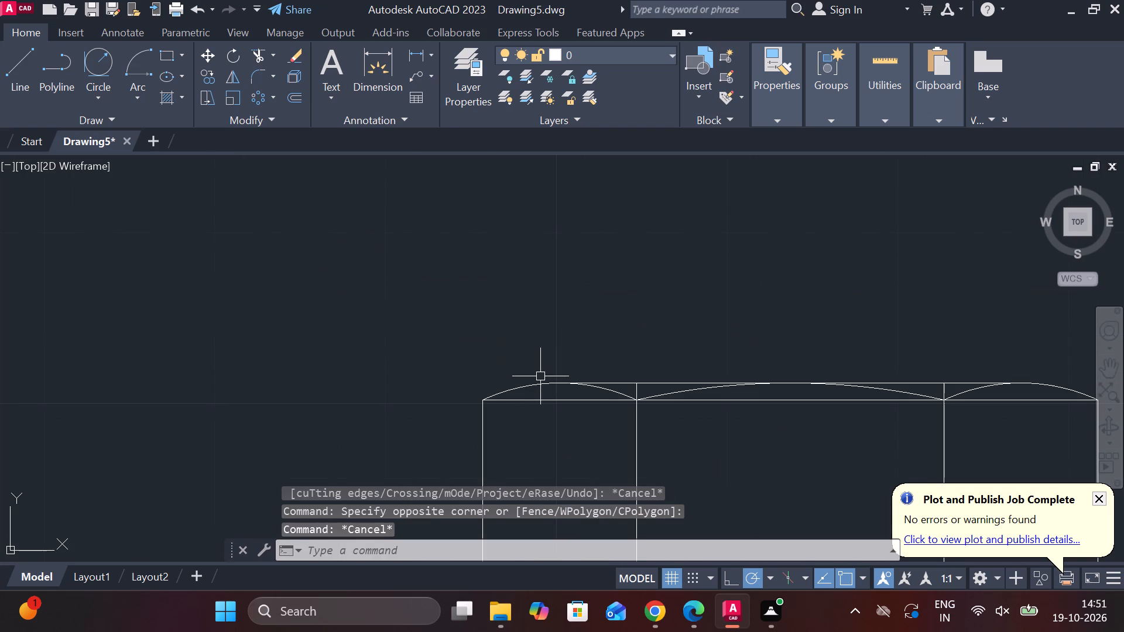
left_click(542, 381)
left_click(685, 392)
left_click(676, 381)
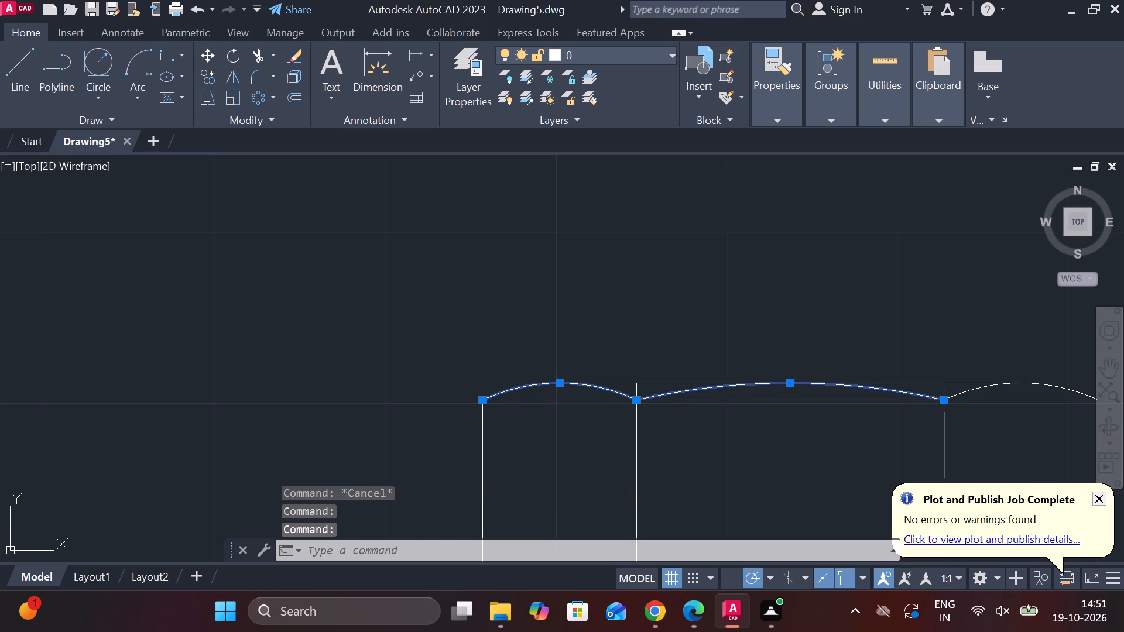
middle_click_drag(894, 437, 520, 360)
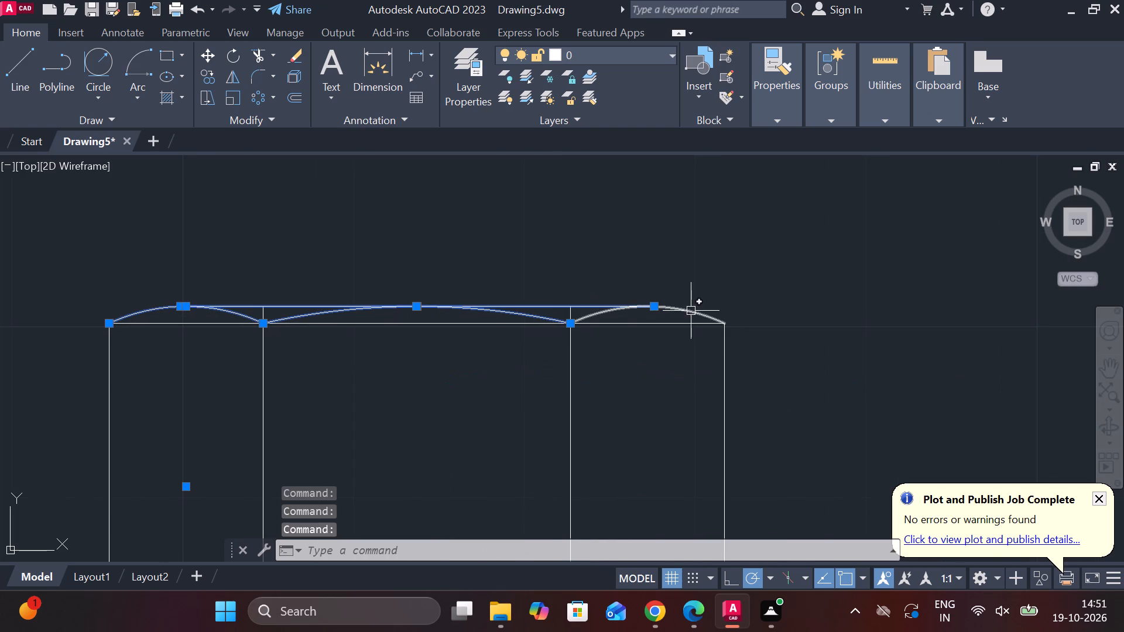
left_click(692, 314)
scroll(581, 318, "up", 2)
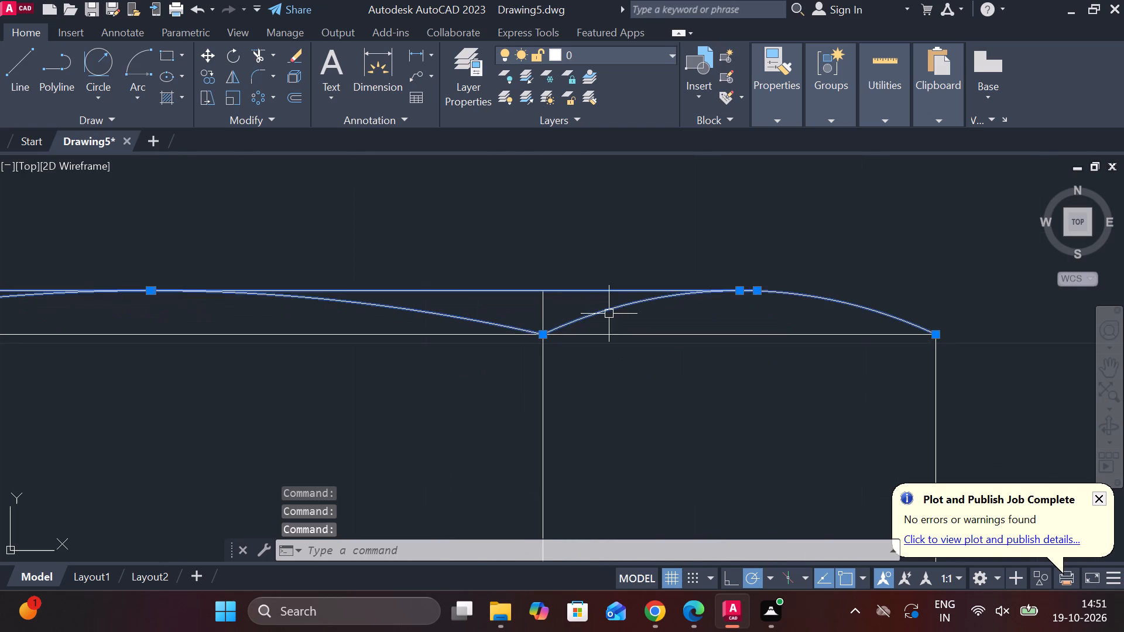
scroll(609, 314, "down", 2)
type("MI")
key("Return")
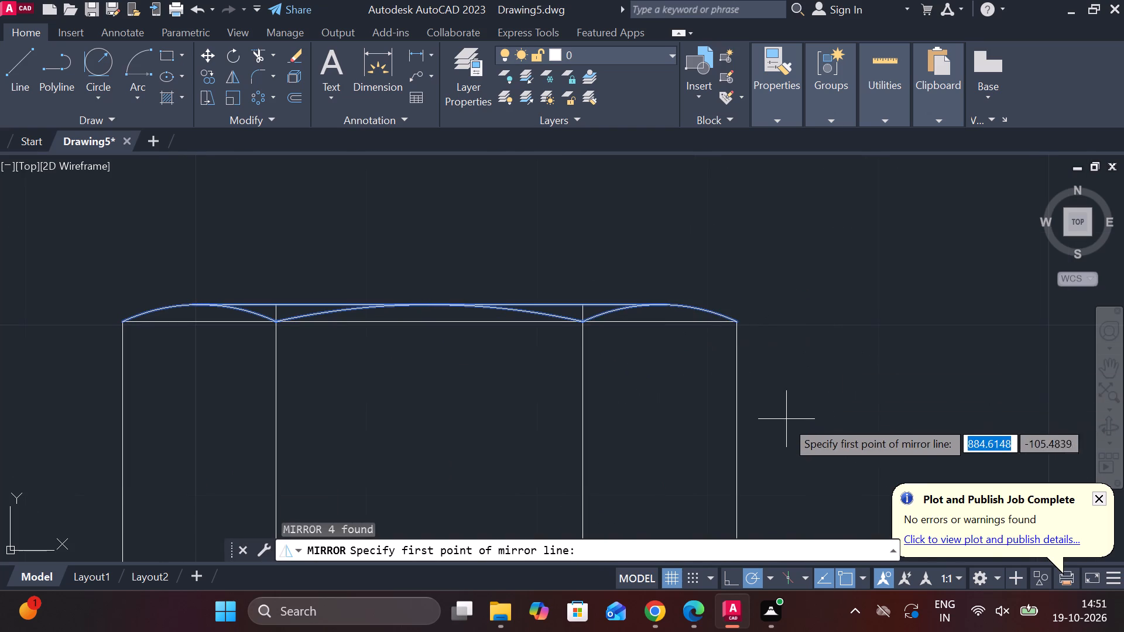
left_click(742, 460)
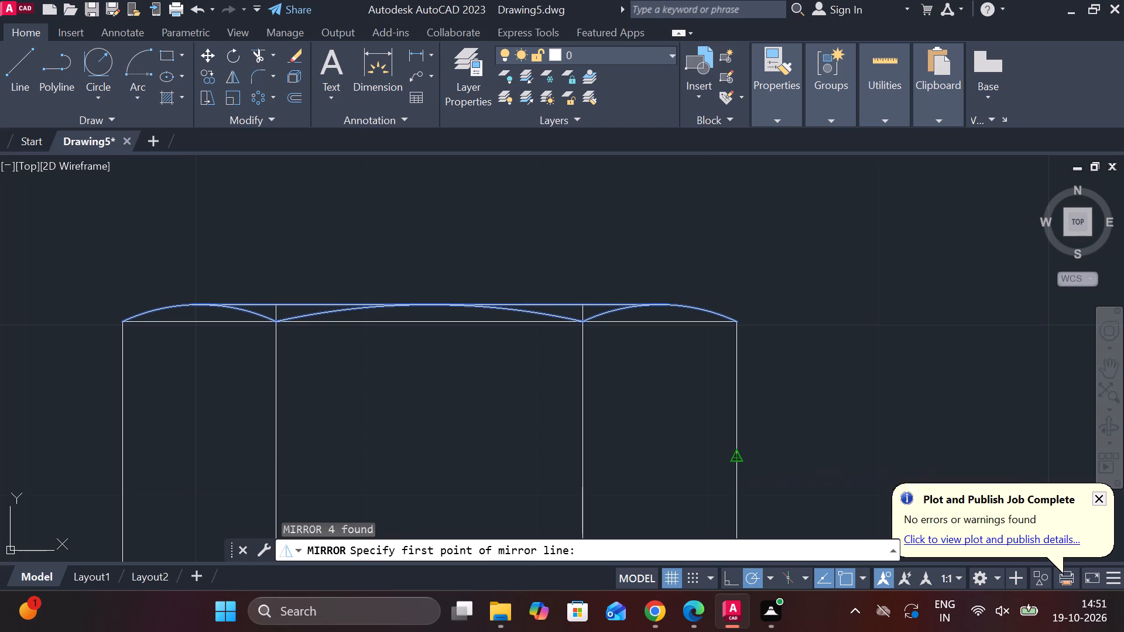
middle_click_drag(625, 434, 648, 390)
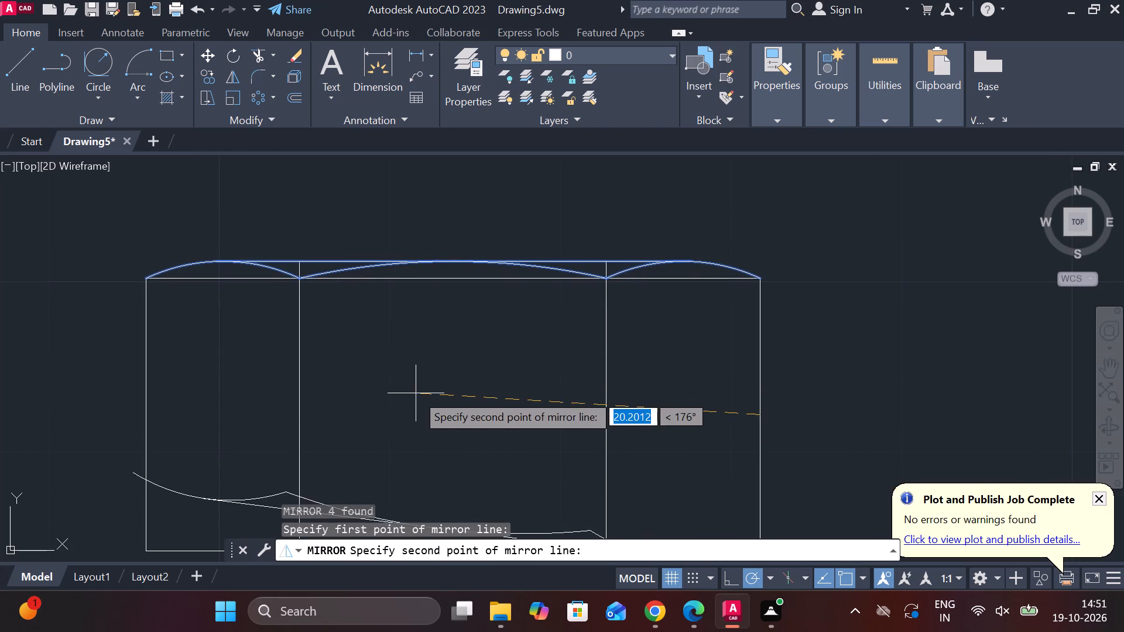
middle_click_drag(420, 397, 467, 347)
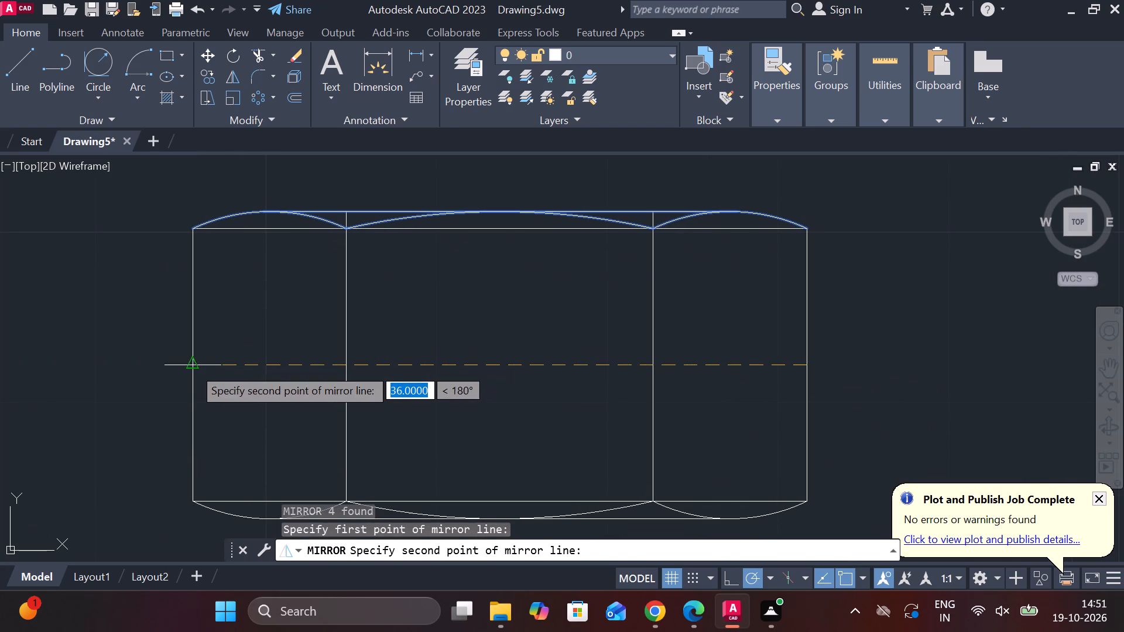
left_click(193, 367)
left_click_drag(240, 431, 193, 367)
scroll(272, 351, "down", 2)
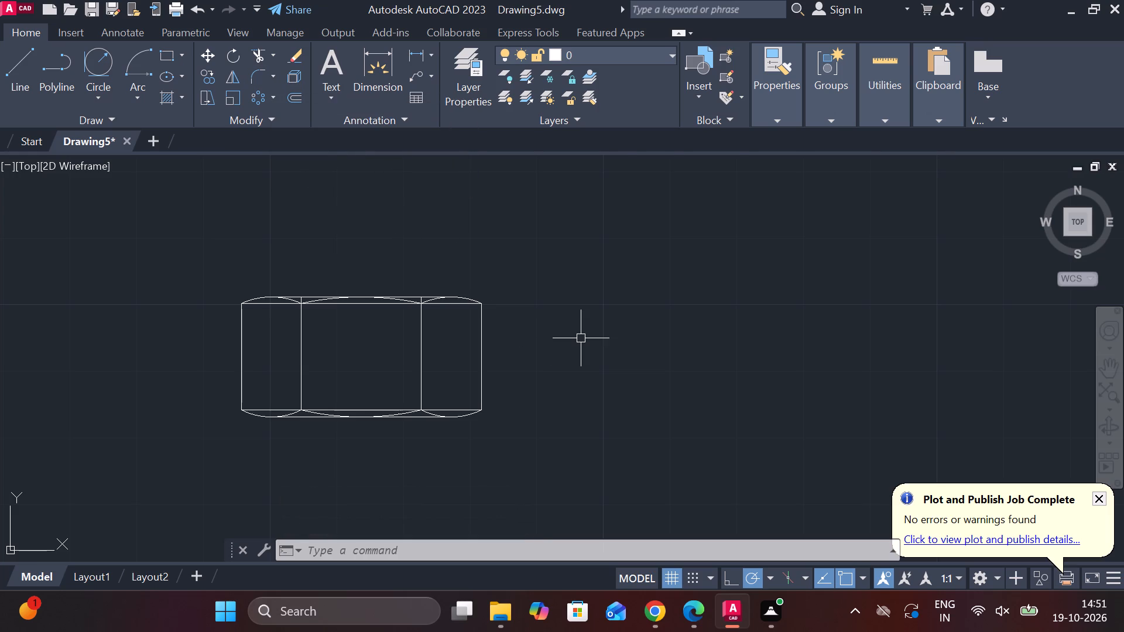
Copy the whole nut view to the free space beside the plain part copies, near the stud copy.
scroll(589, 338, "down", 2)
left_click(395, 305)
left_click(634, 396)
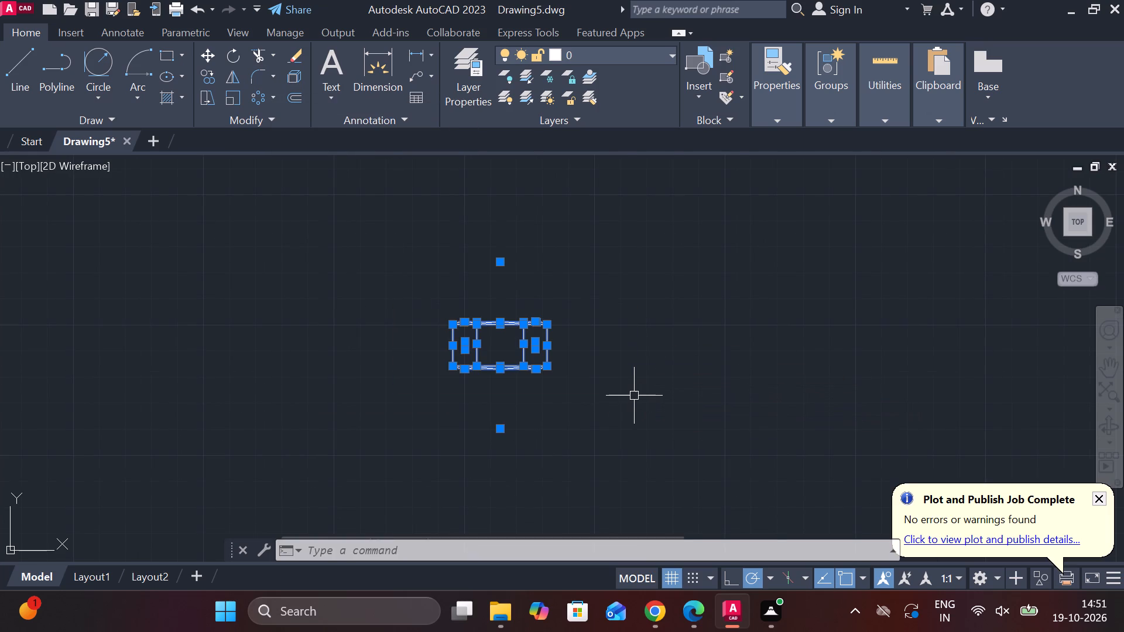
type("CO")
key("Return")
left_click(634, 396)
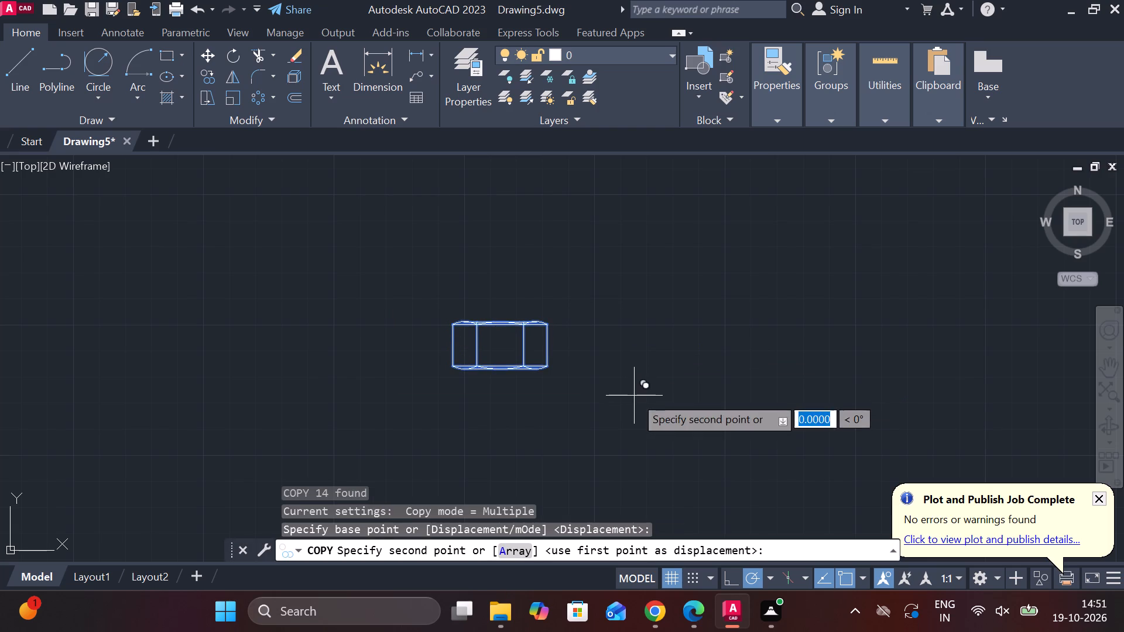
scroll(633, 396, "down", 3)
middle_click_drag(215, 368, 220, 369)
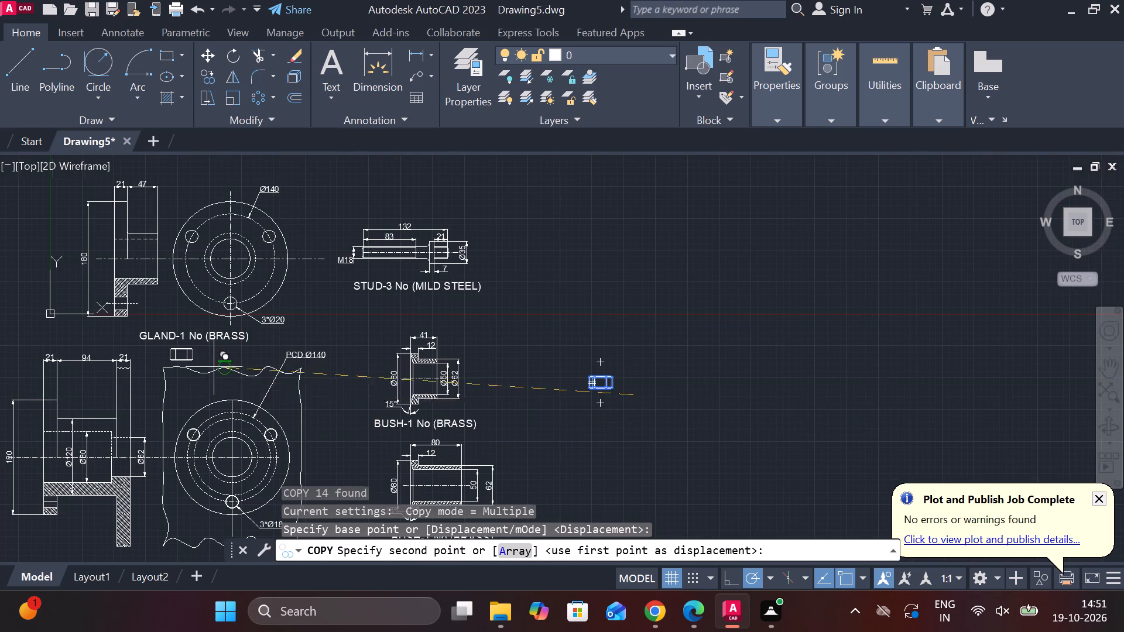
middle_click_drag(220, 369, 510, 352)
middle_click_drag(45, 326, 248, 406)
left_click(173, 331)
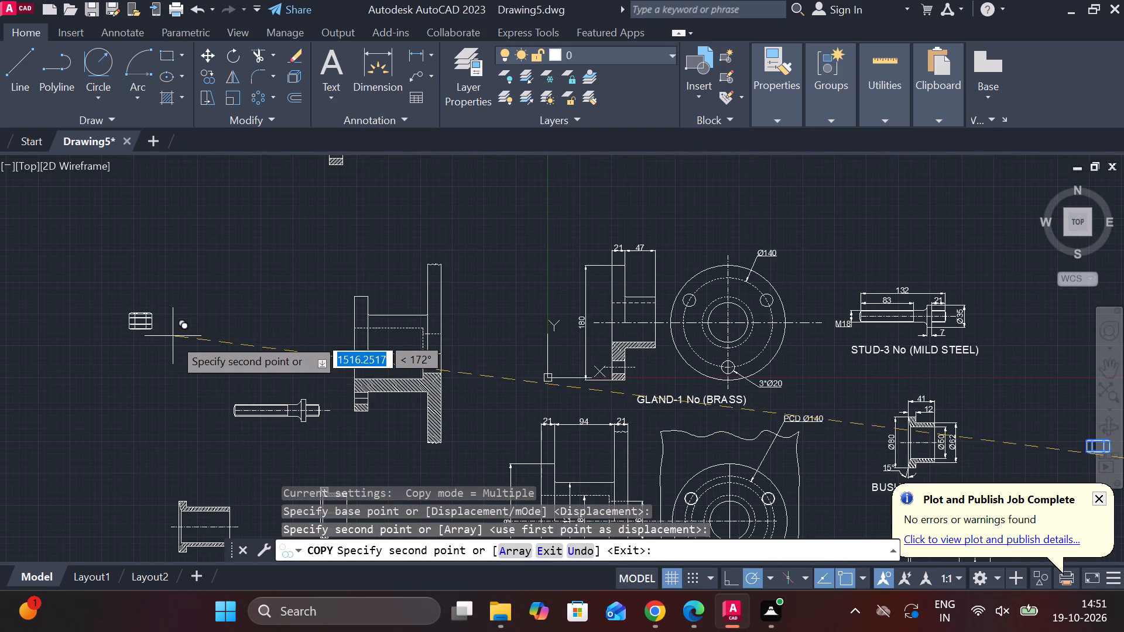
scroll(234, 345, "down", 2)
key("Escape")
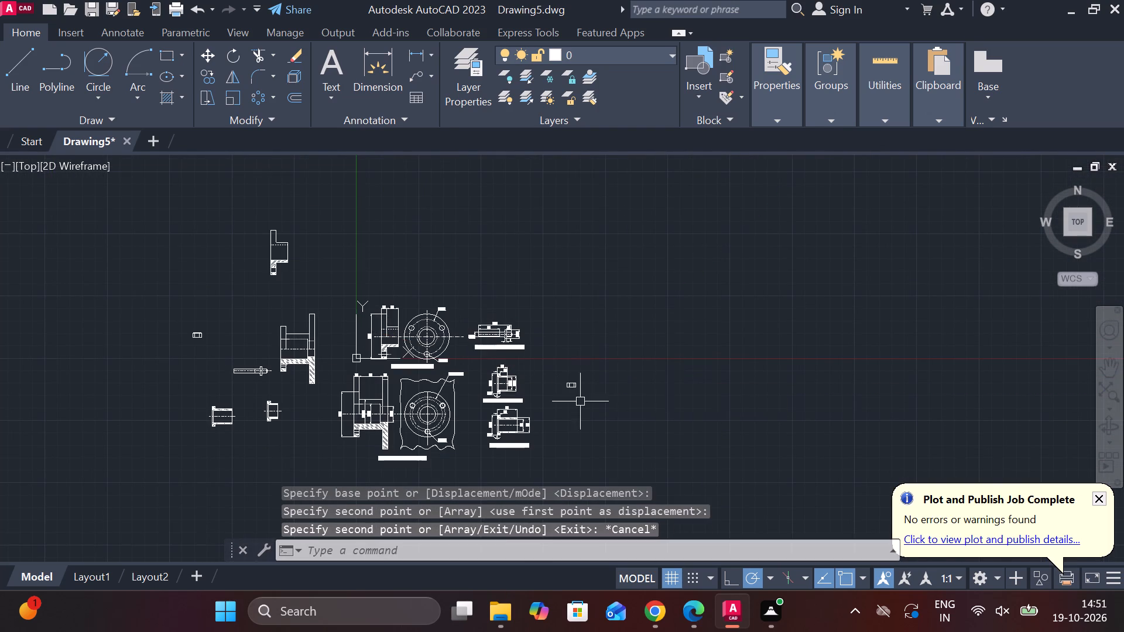
Check the height of the nut's outer vertical edge between its corners with a trial linear dimension.
scroll(578, 400, "up", 5)
middle_click(580, 369)
middle_click_drag(567, 387, 539, 459)
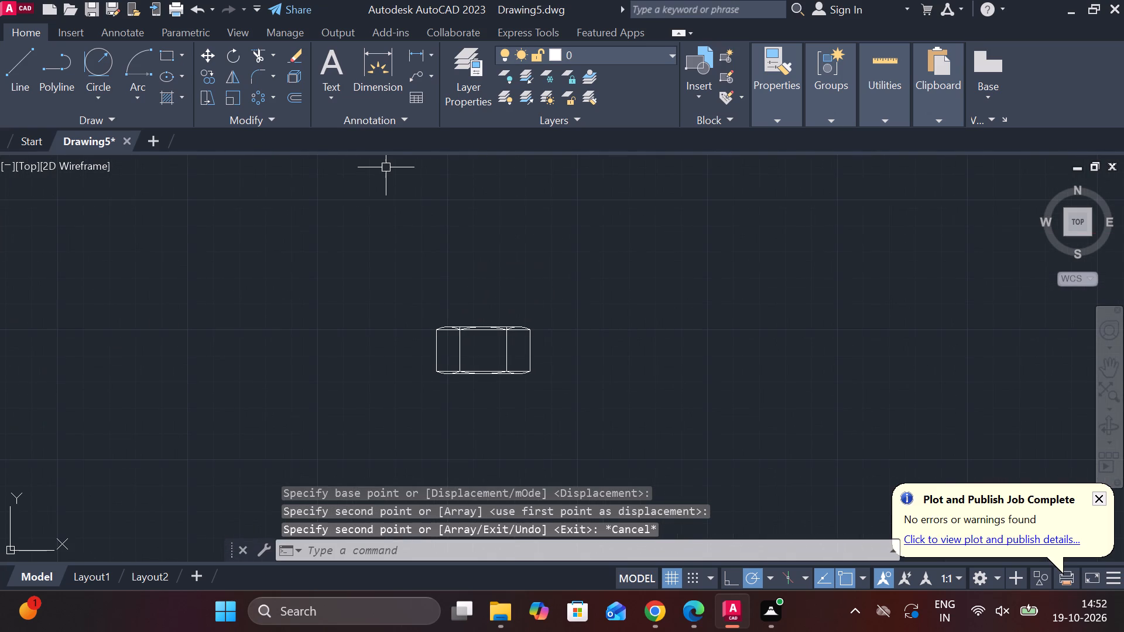
left_click(423, 51)
scroll(477, 233, "up", 1)
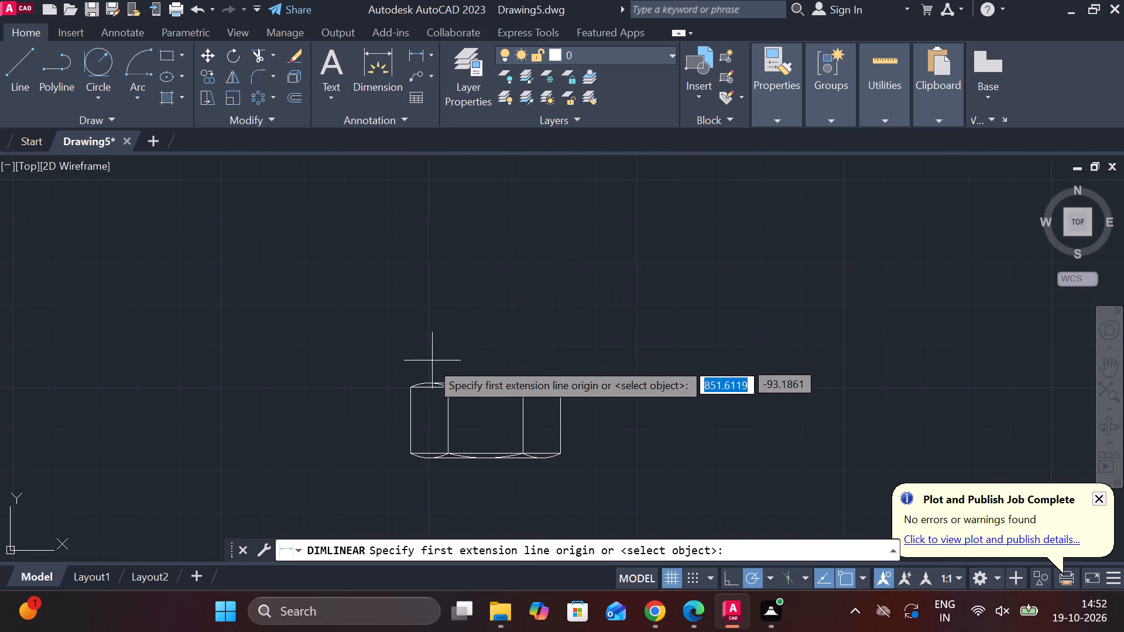
left_click(410, 393)
left_click(411, 454)
scroll(394, 452, "up", 2)
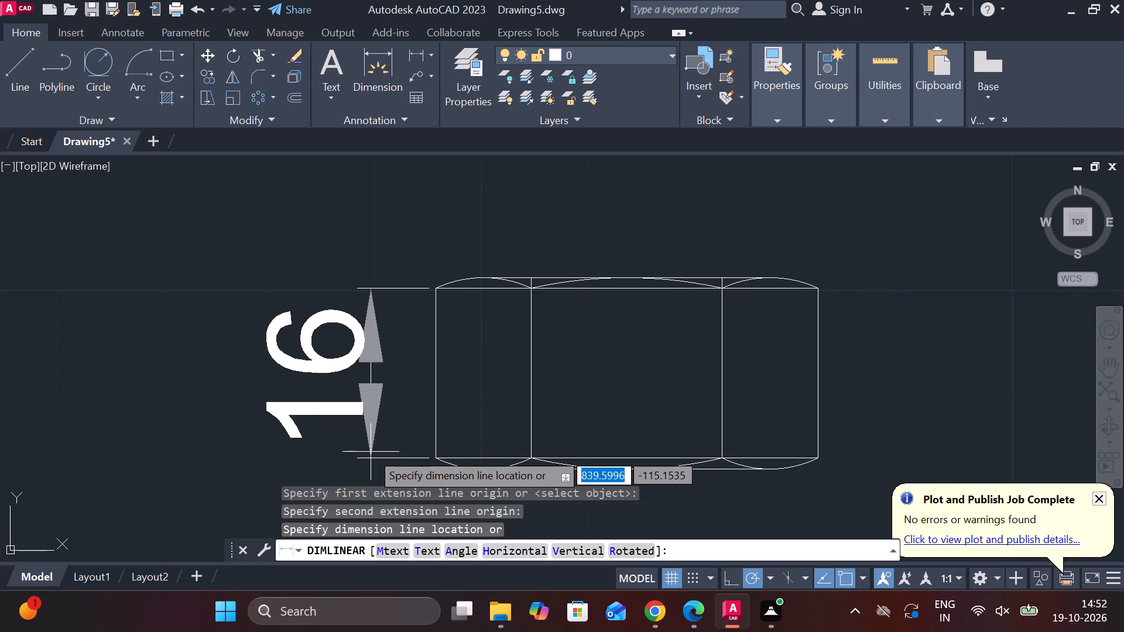
key("Escape")
Check the nut's overall height along the inner vertical line, from the upper edge to the lower edge, with trial linear dimensions.
key("space")
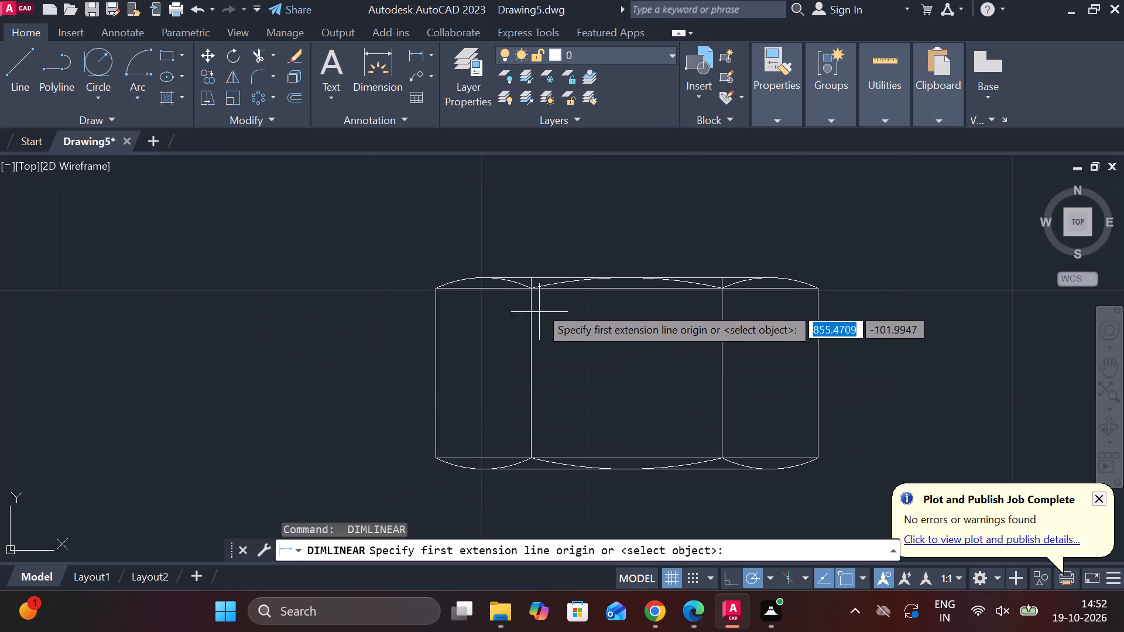
left_click(536, 281)
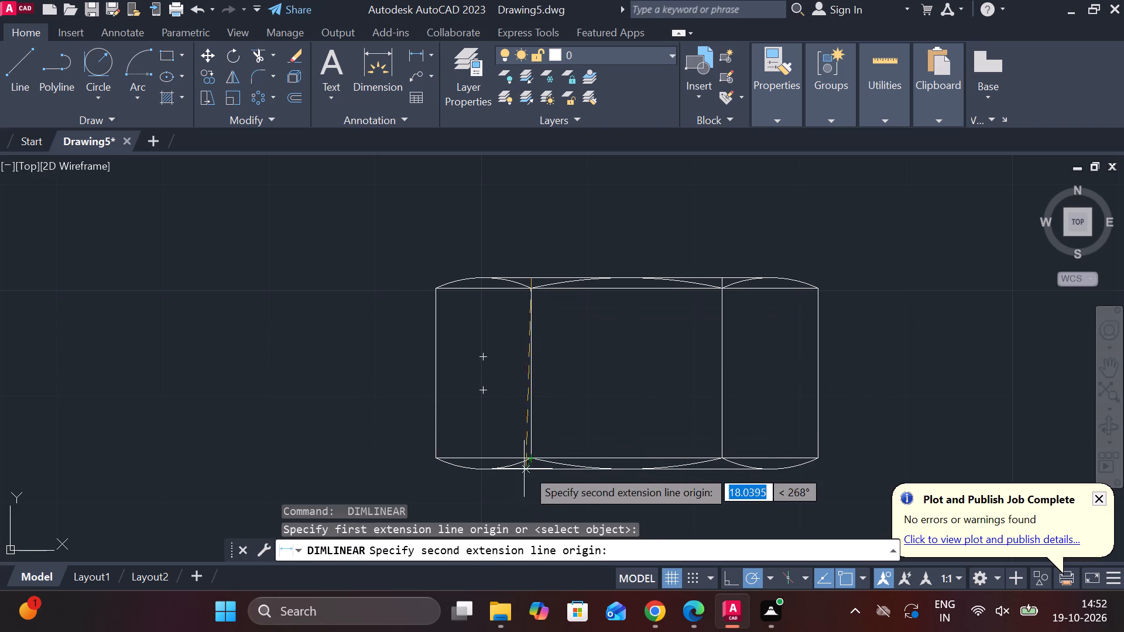
left_click(531, 472)
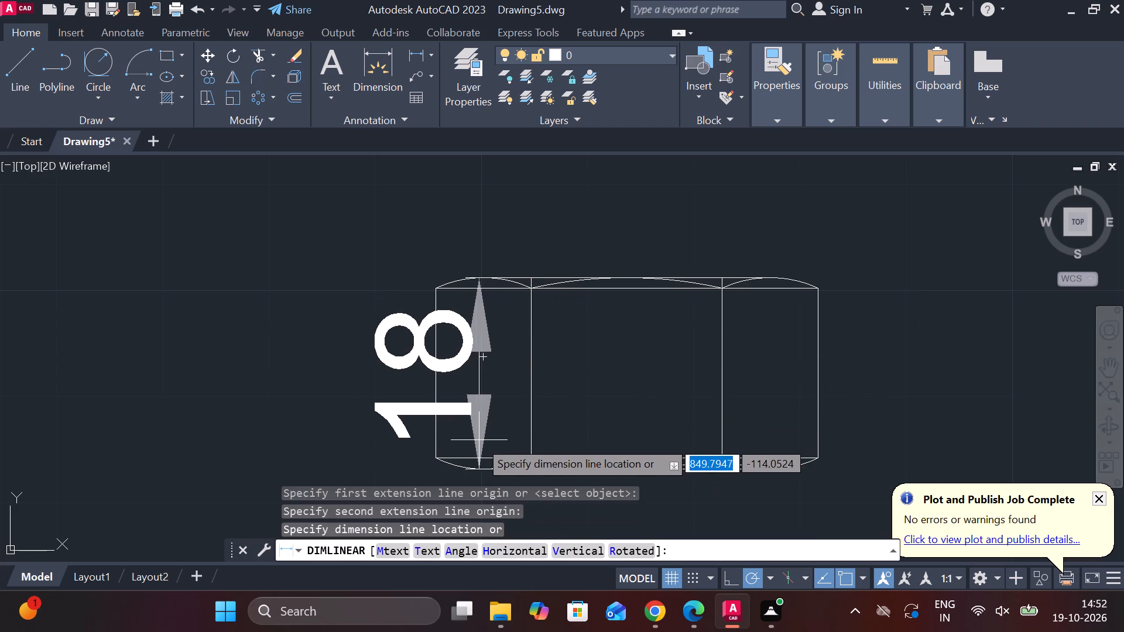
key("Escape")
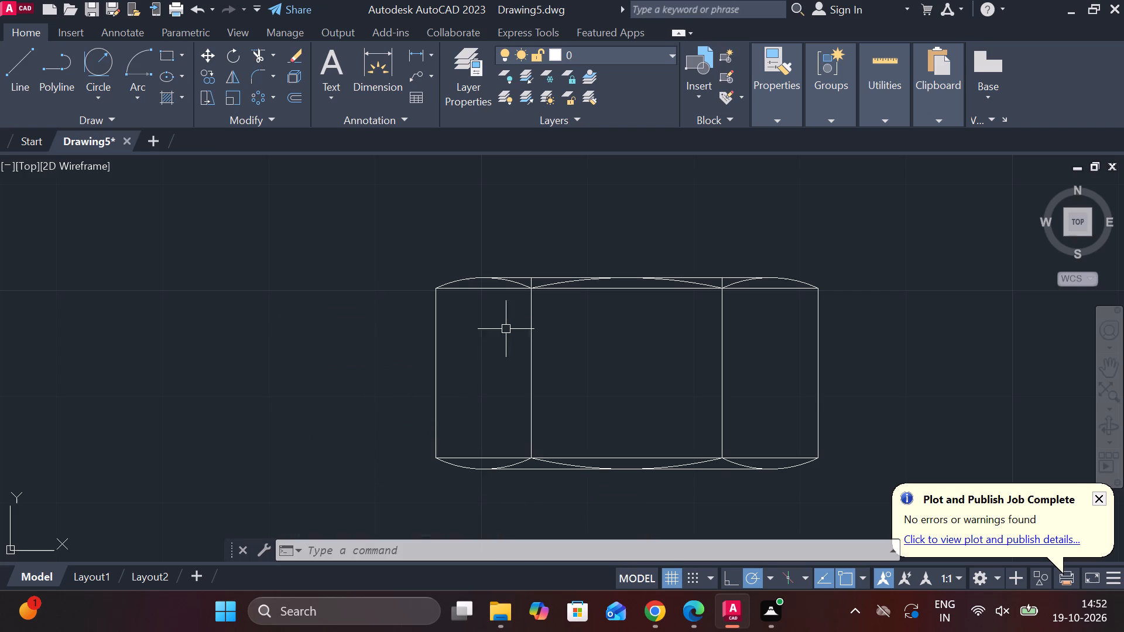
key("space")
scroll(556, 319, "up", 1)
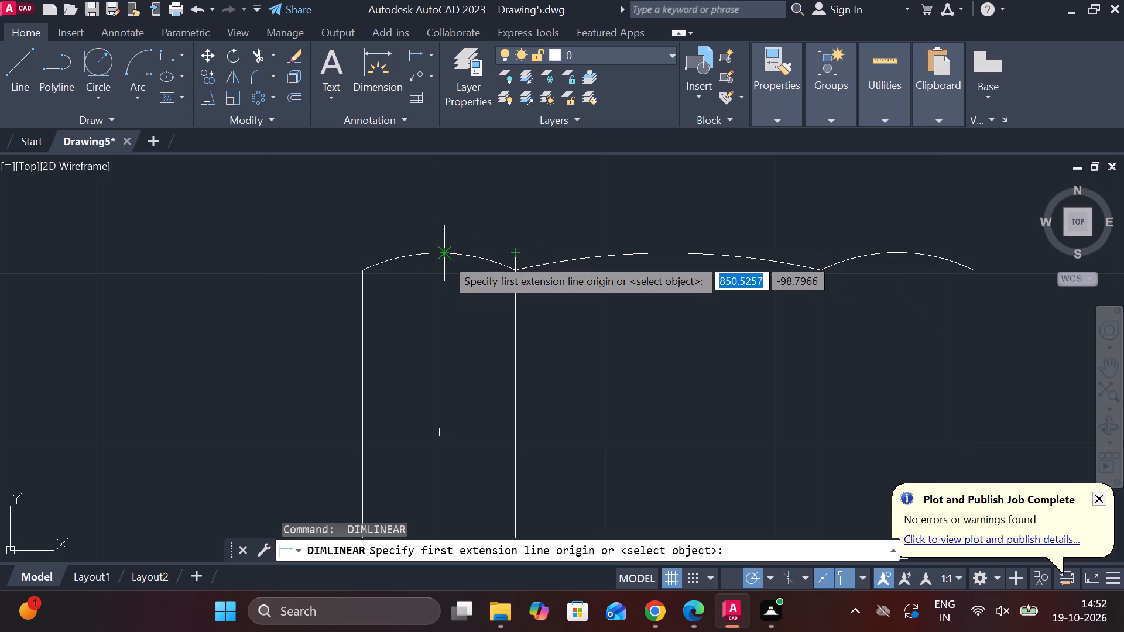
left_click(510, 275)
scroll(543, 354, "down", 2)
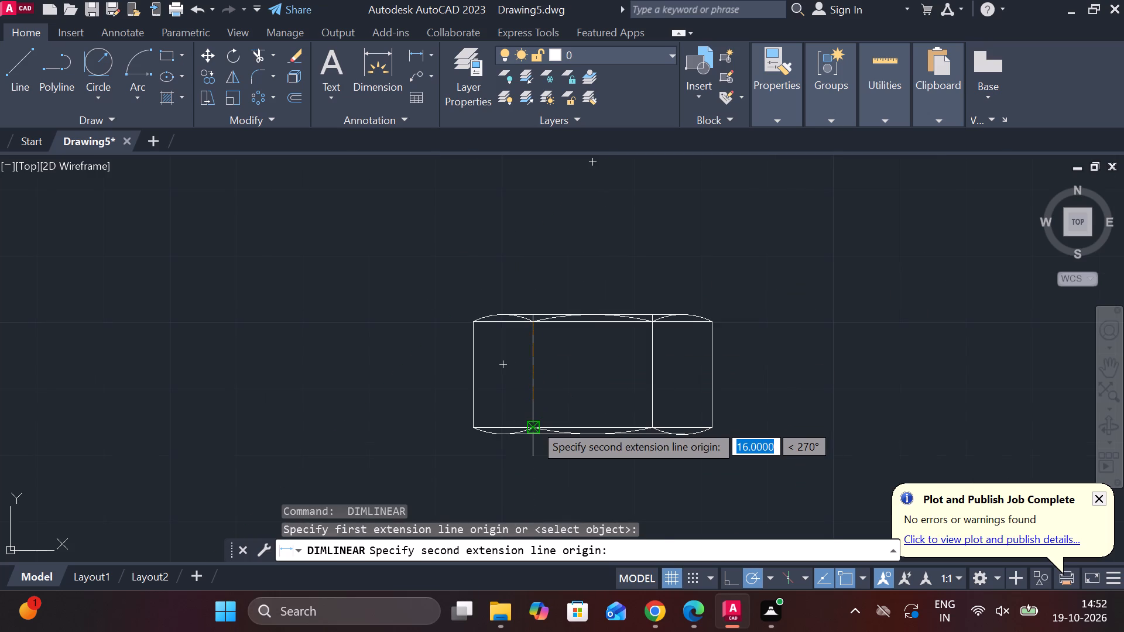
scroll(534, 386, "up", 2)
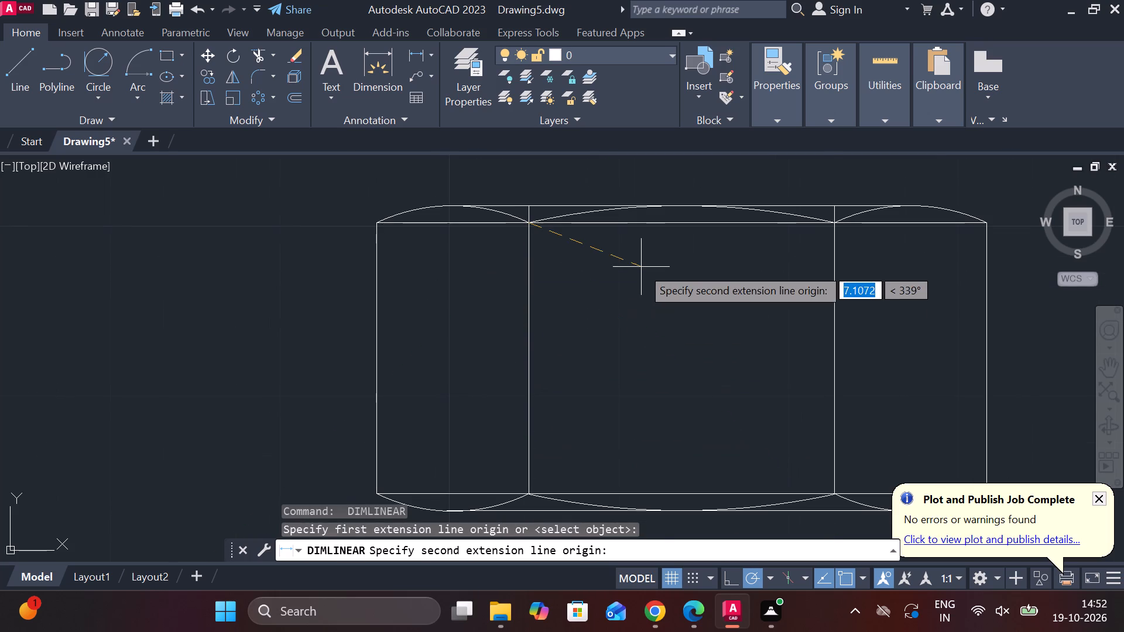
key("Escape")
key("space")
left_click(530, 211)
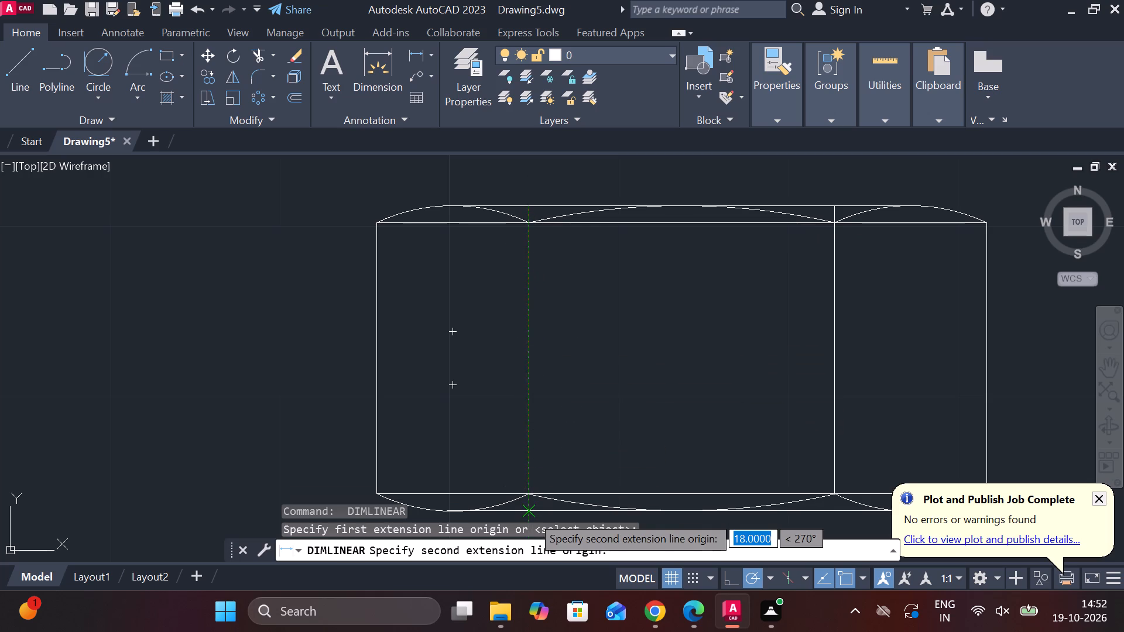
scroll(533, 483, "down", 2)
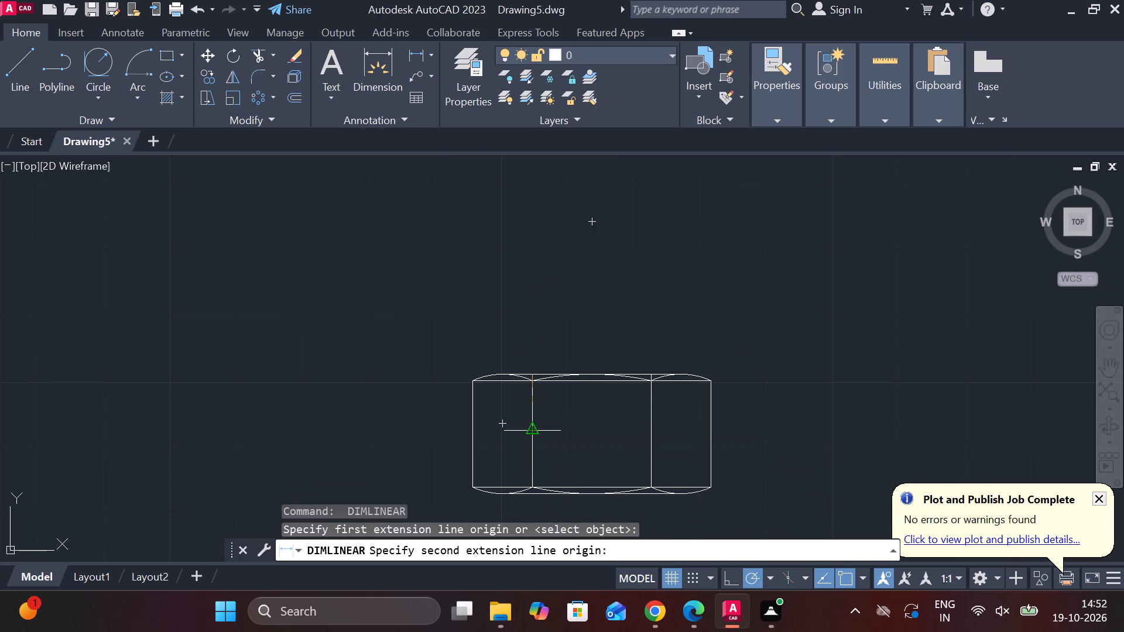
key("Escape")
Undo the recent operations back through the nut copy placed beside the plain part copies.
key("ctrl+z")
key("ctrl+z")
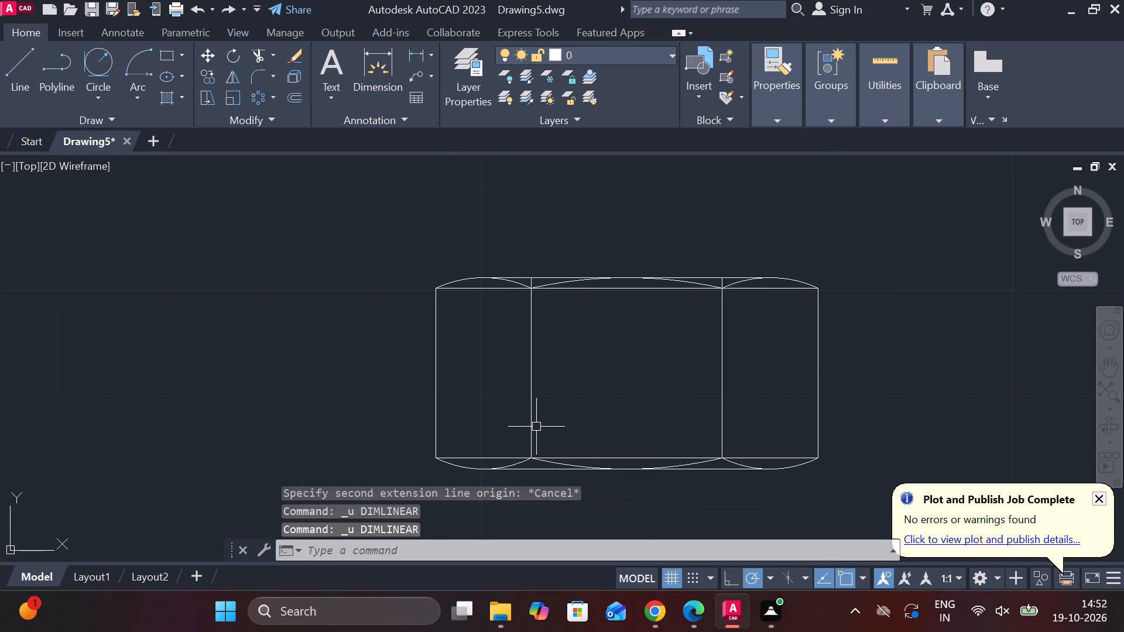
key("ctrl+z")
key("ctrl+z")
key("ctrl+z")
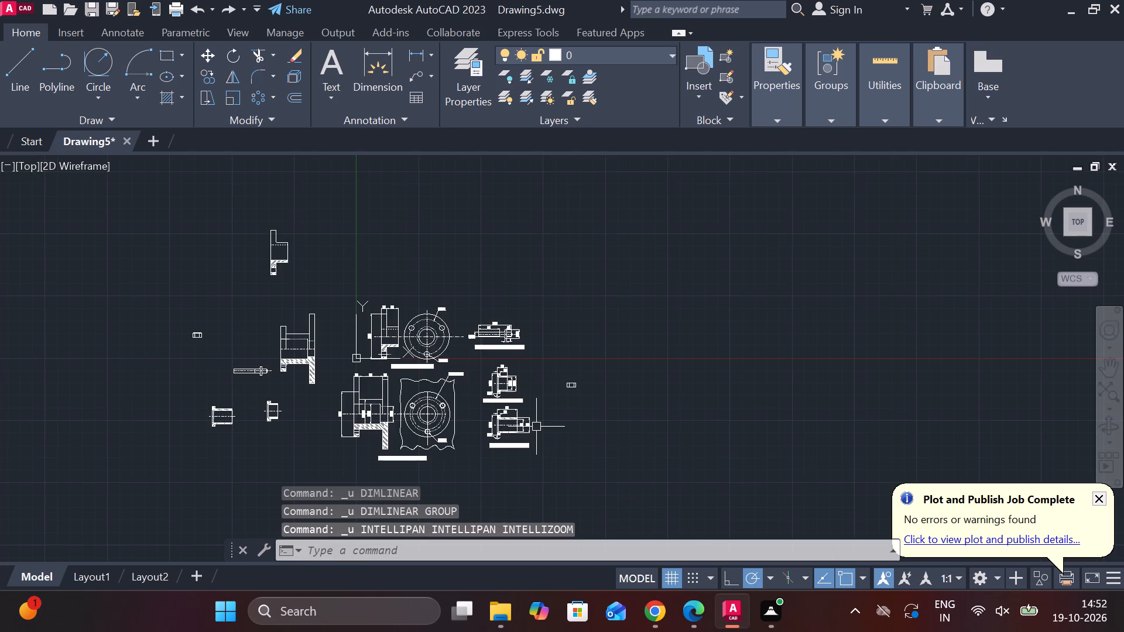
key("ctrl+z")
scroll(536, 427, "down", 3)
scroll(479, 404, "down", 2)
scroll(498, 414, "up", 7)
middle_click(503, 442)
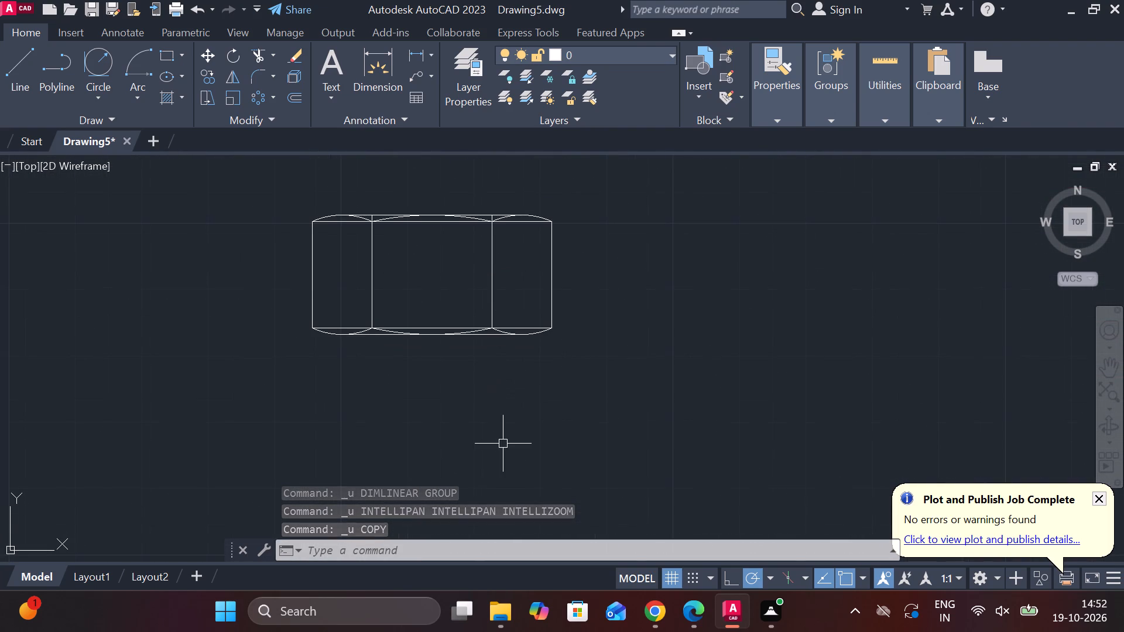
Check the nut's overall height again from the upper edge to the lower edge along the inner vertical line.
left_click(413, 56)
scroll(365, 196, "up", 2)
left_click(379, 241)
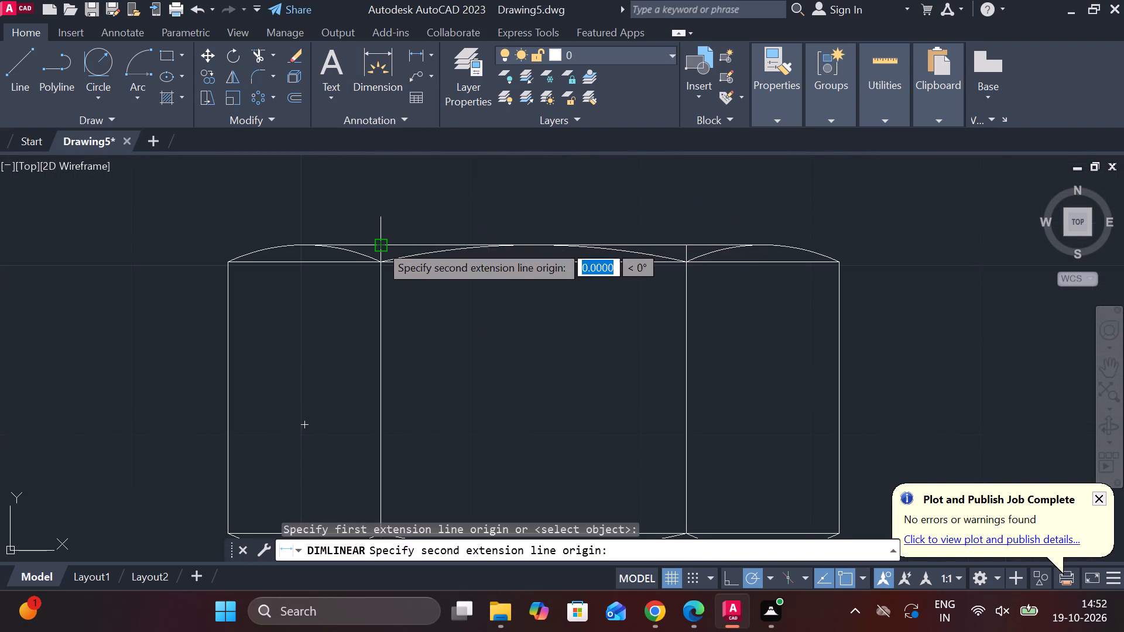
middle_click_drag(386, 312, 388, 191)
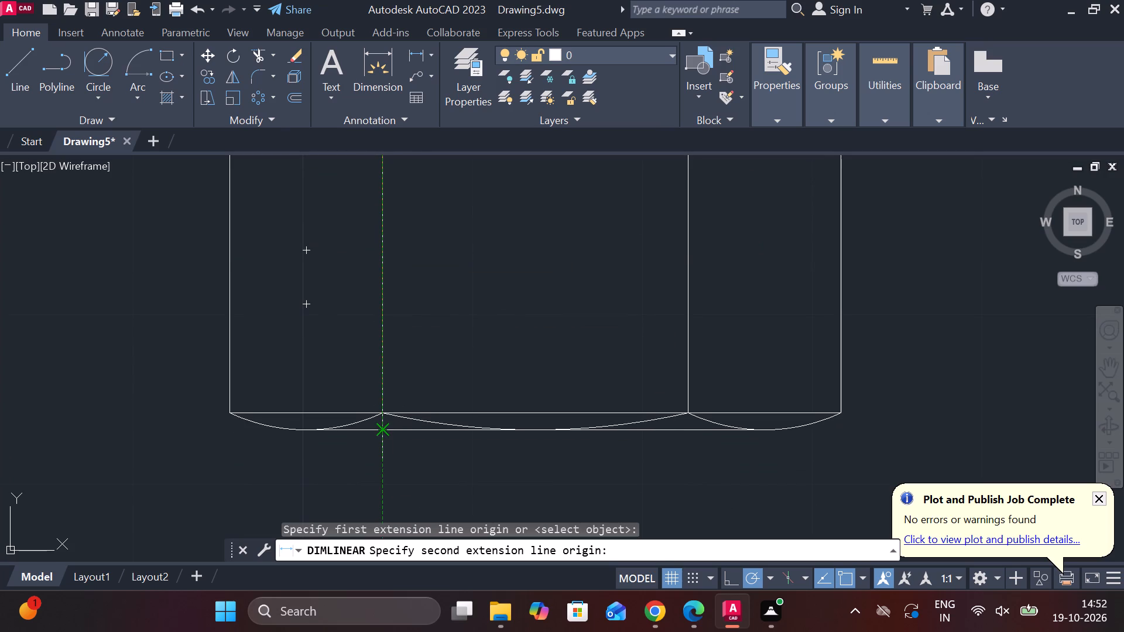
left_click(383, 430)
scroll(143, 393, "down", 1)
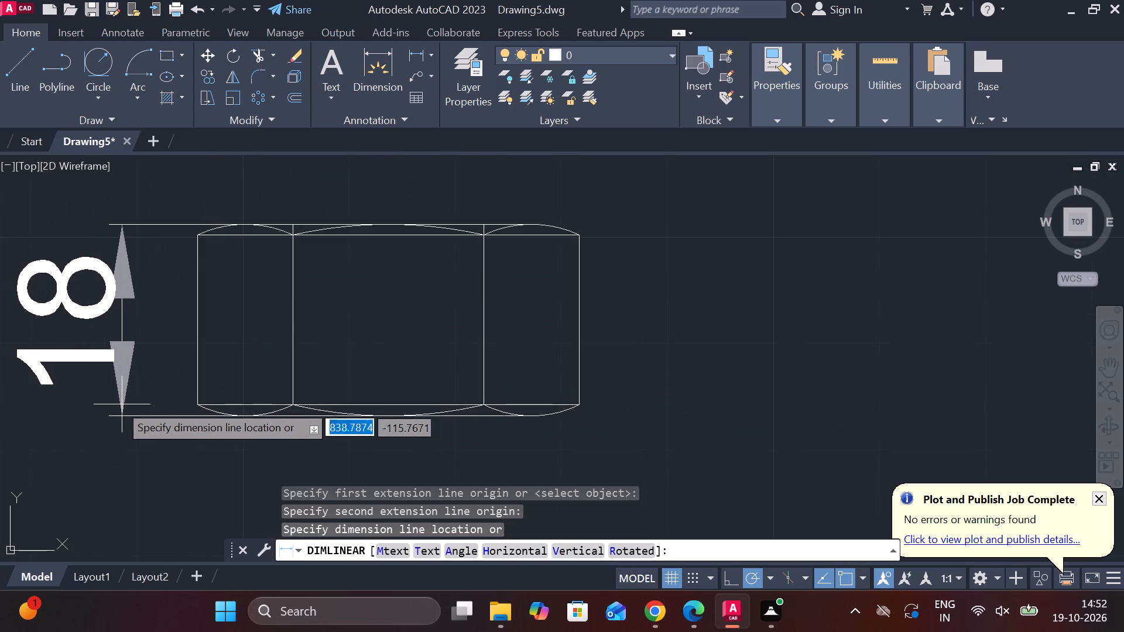
key("Escape")
Draw a horizontal line across the nut between the midpoints of its two outer vertical edges.
key("l")
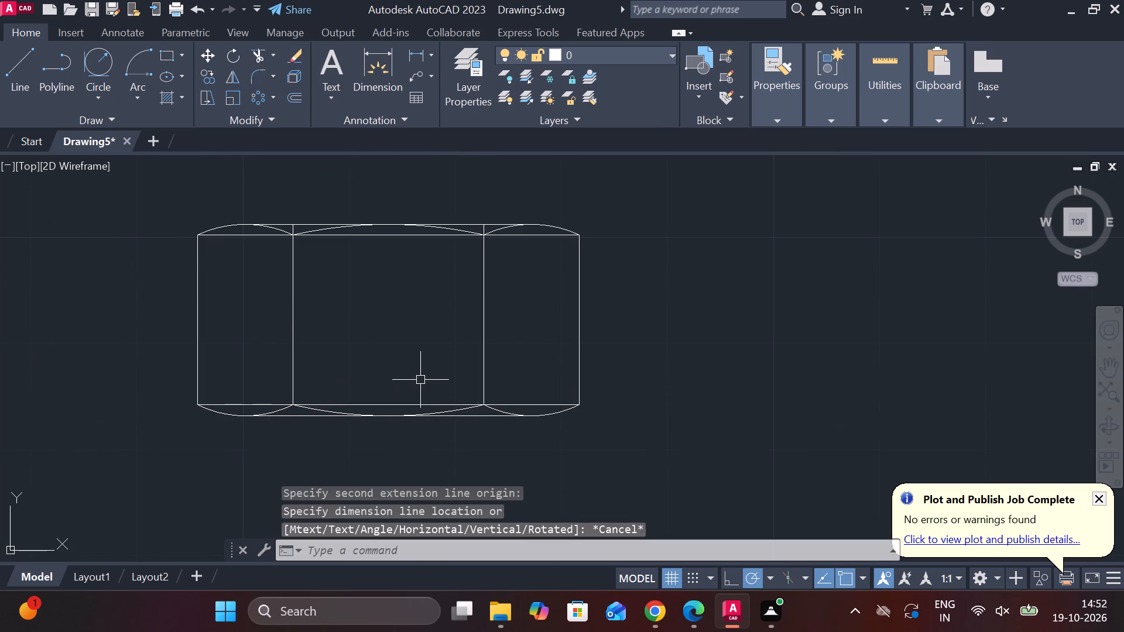
key("Return")
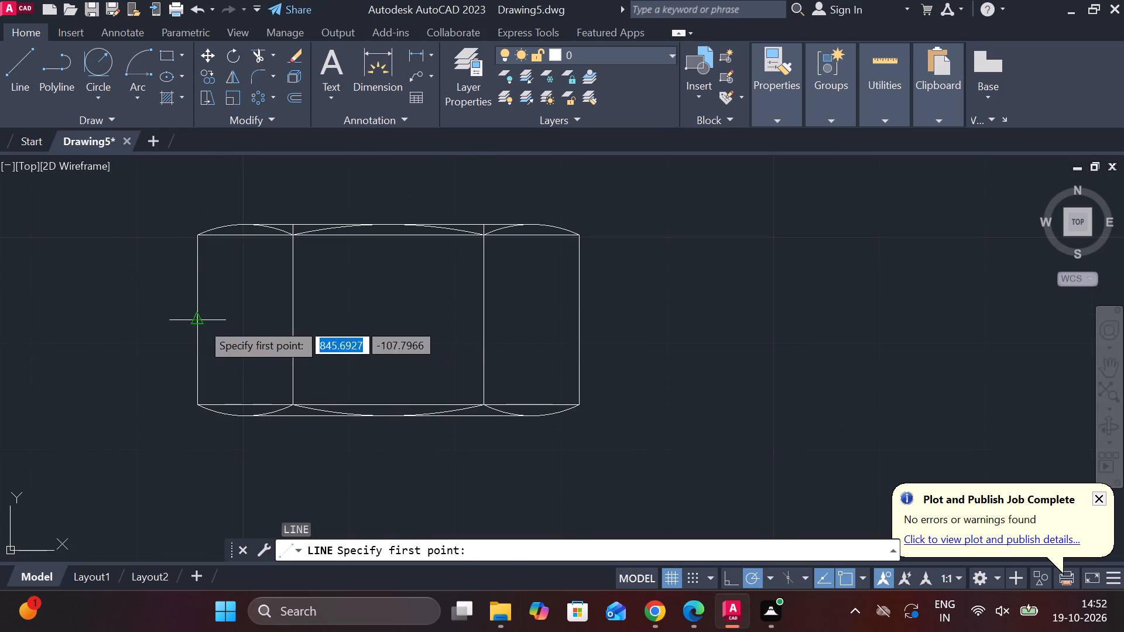
left_click(201, 322)
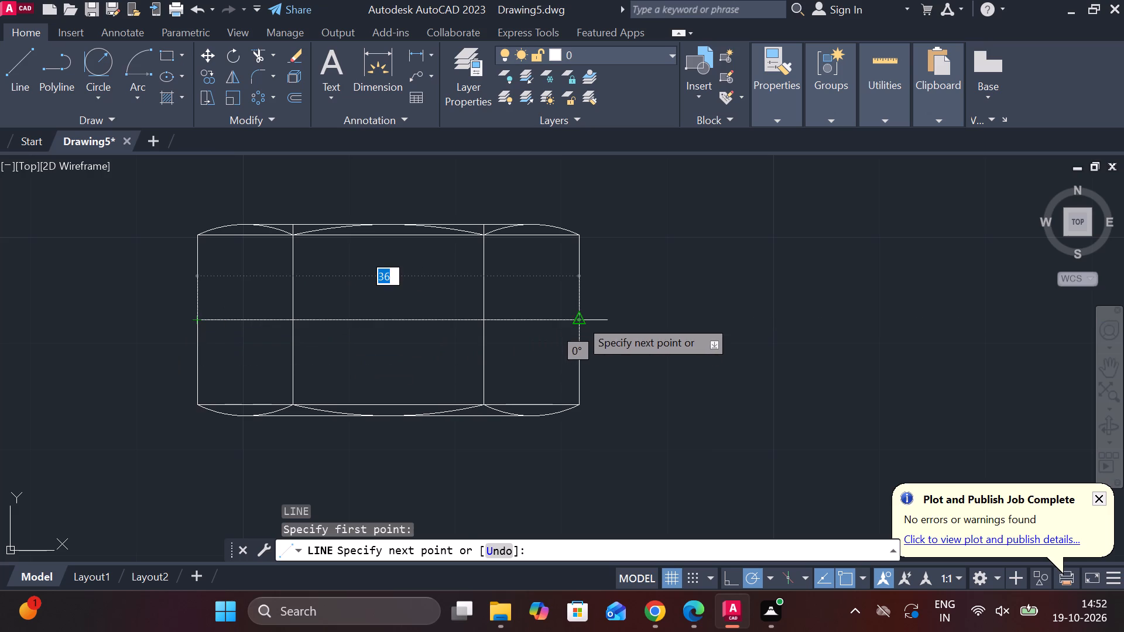
left_click(580, 319)
middle_click_drag(645, 309, 714, 411)
key("Escape")
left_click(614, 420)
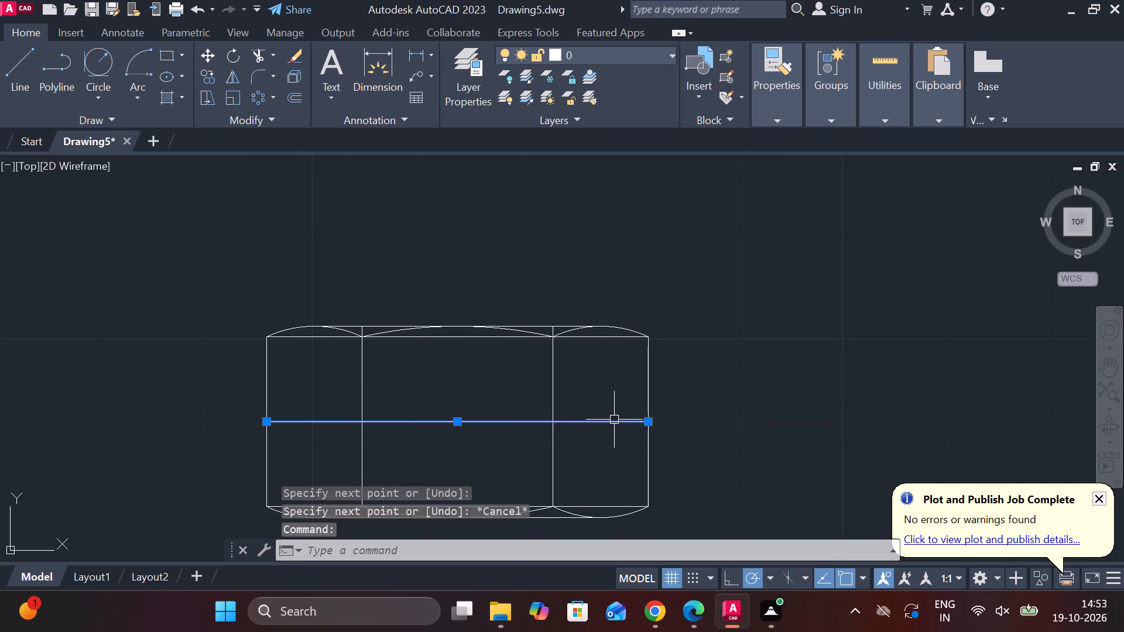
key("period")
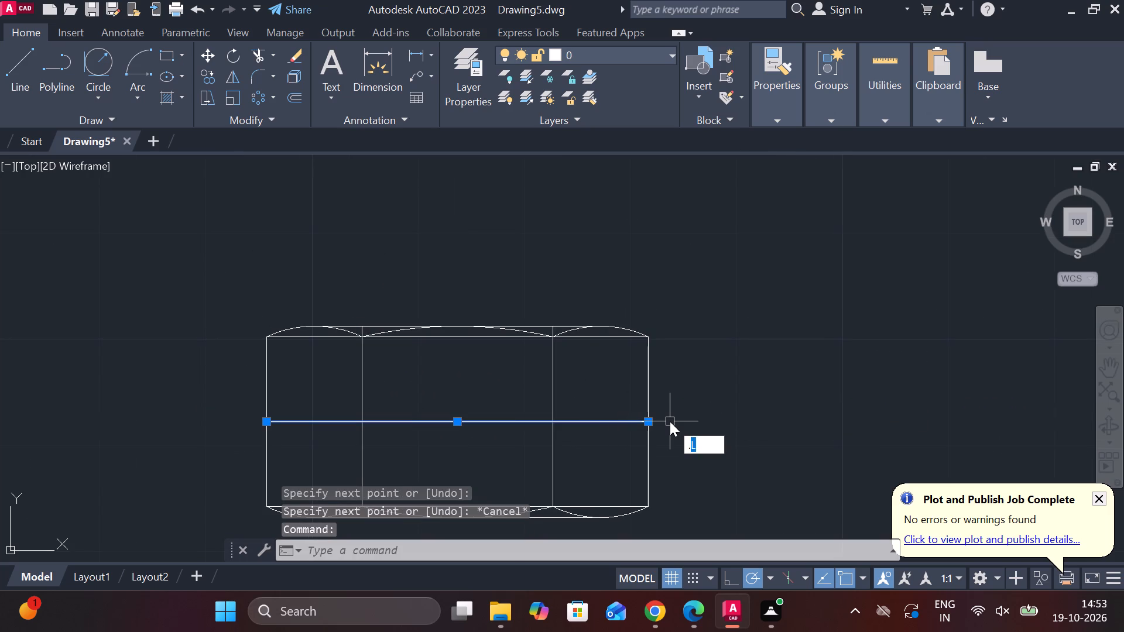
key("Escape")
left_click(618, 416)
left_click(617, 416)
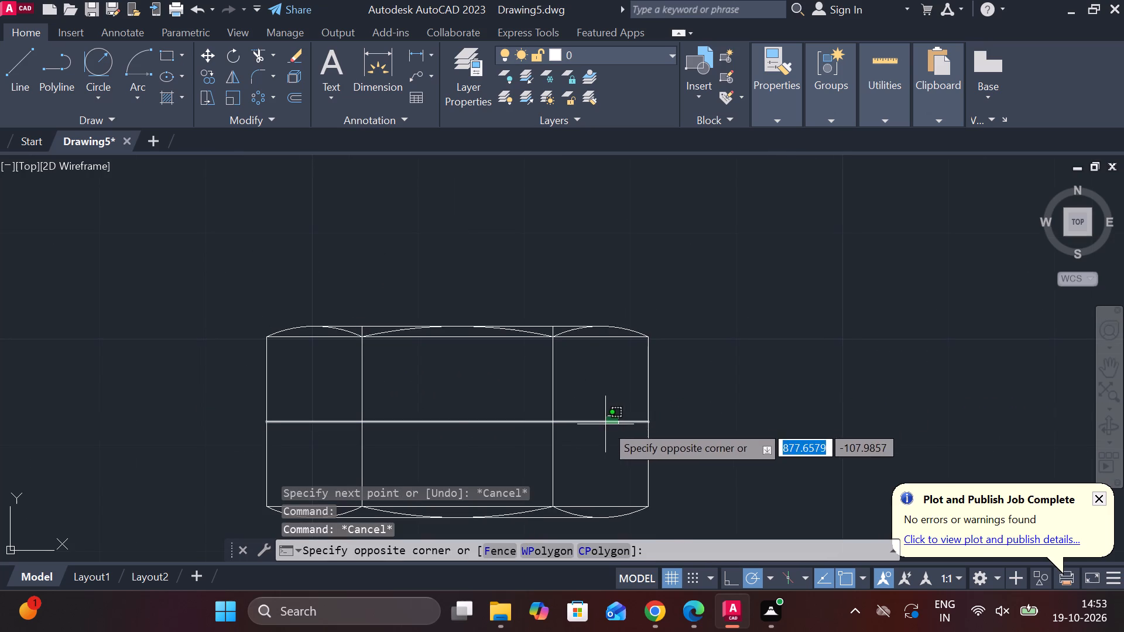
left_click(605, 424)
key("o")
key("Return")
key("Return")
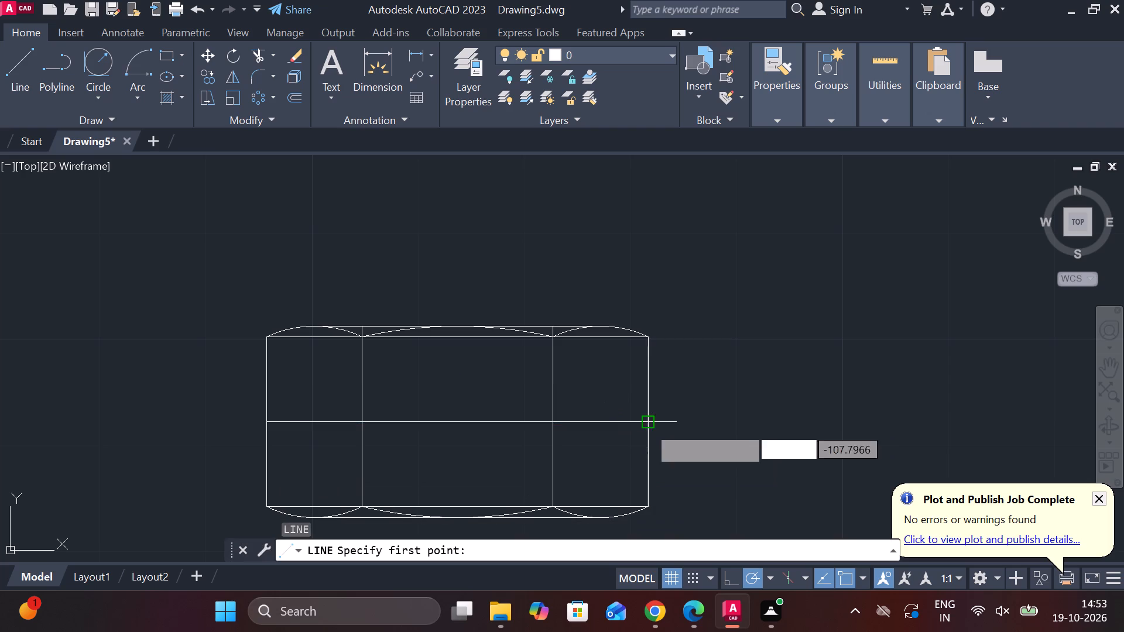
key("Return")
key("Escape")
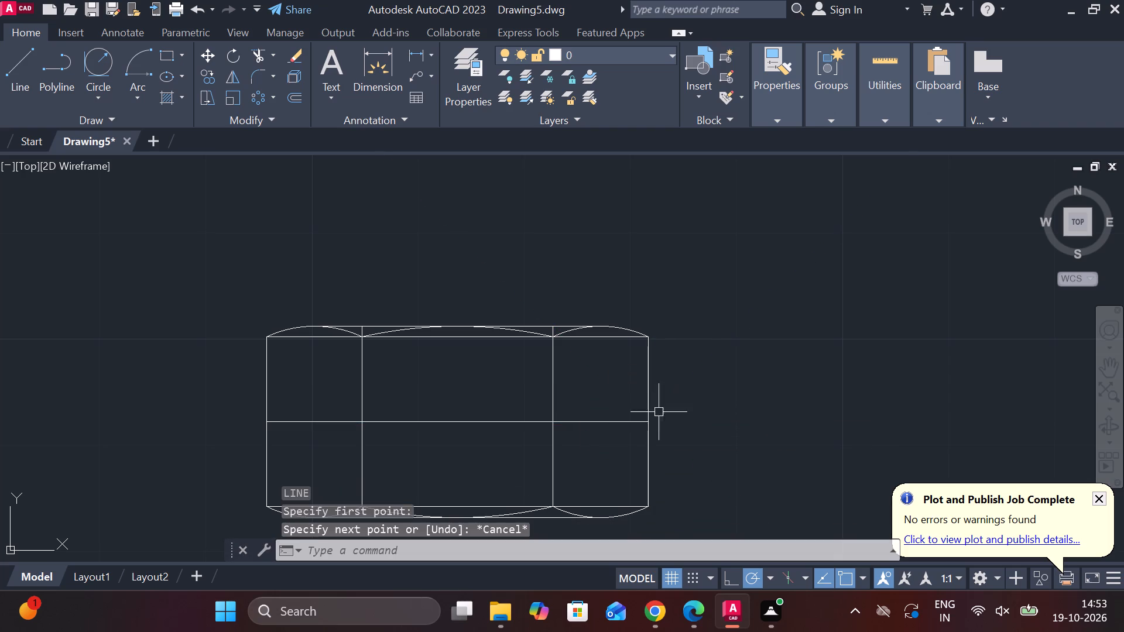
Offset the horizontal middle line by 0.5 both above and below, keeping the original.
left_click(615, 423)
key("o")
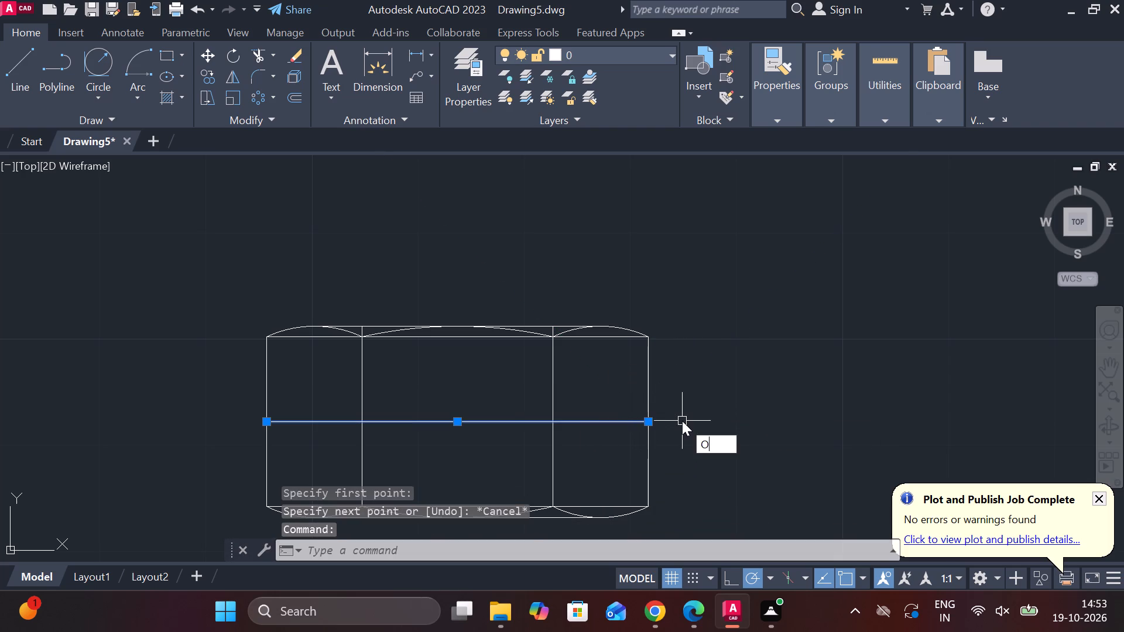
key("Return")
key("Return")
type(".5")
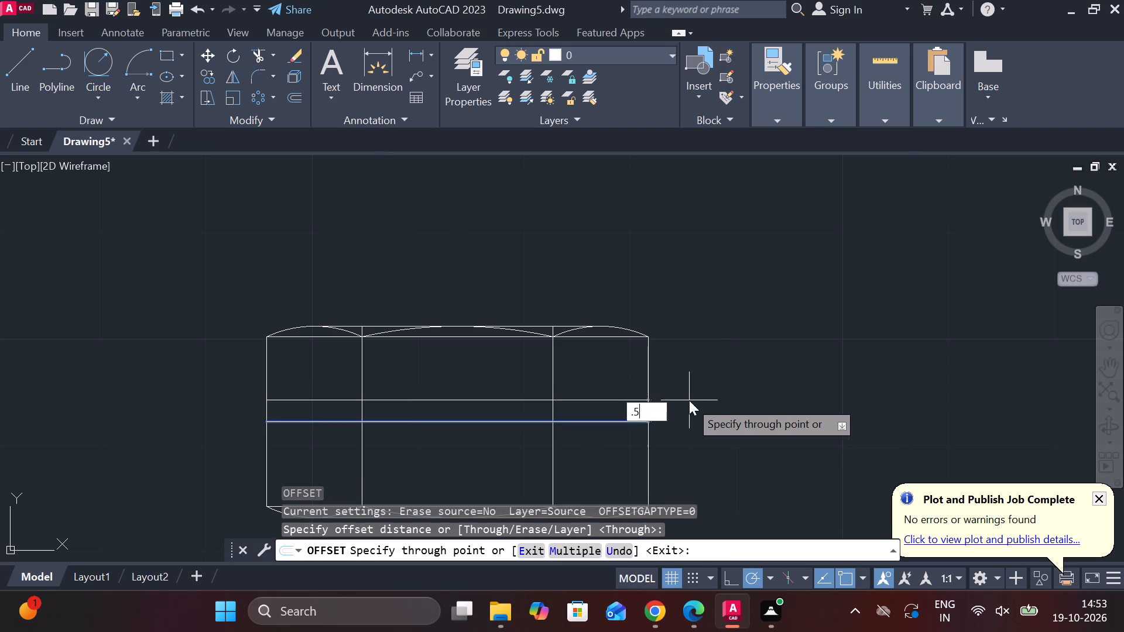
key("Return")
left_click(623, 421)
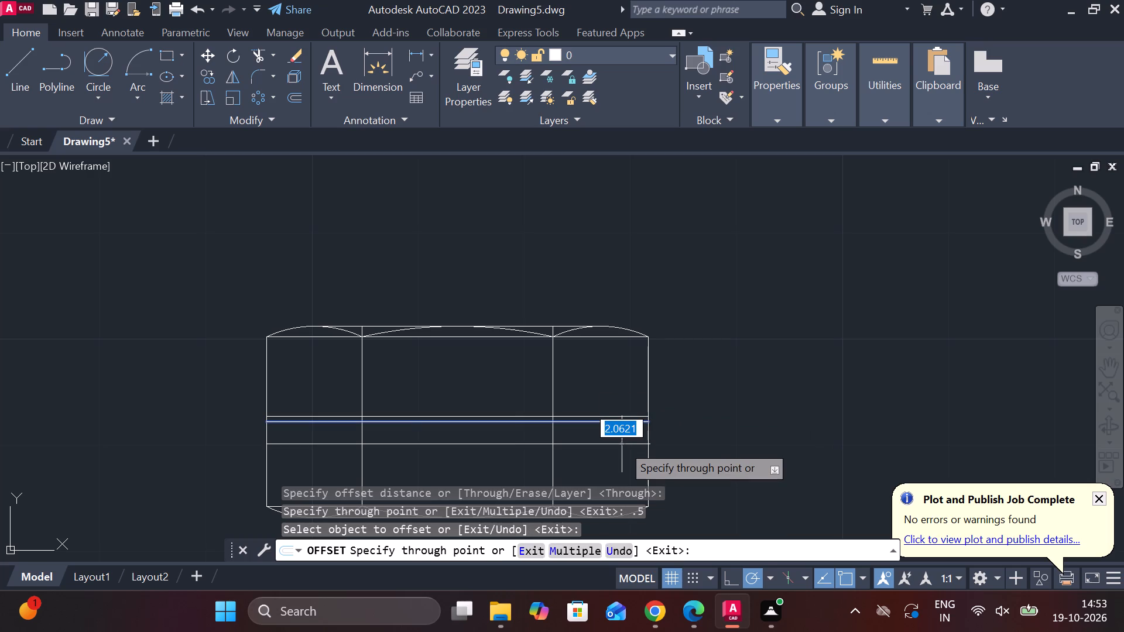
key("period")
key("5")
key("Return")
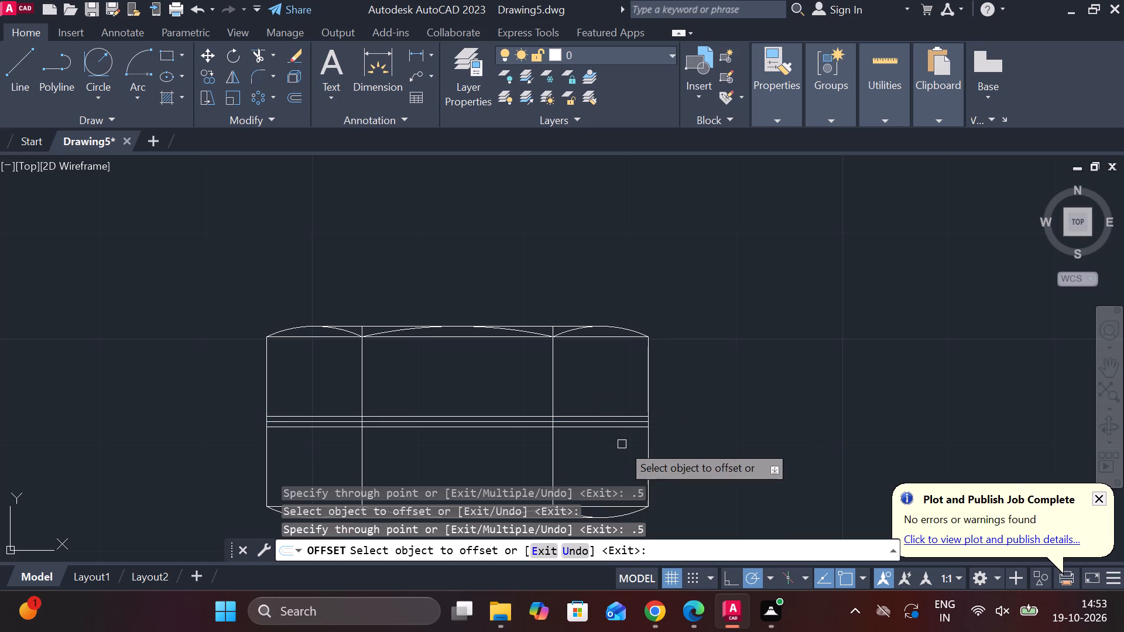
Trim the middle line and the right-hand vertical edges of the nut between the two offset lines.
scroll(611, 432, "up", 1)
key("grave")
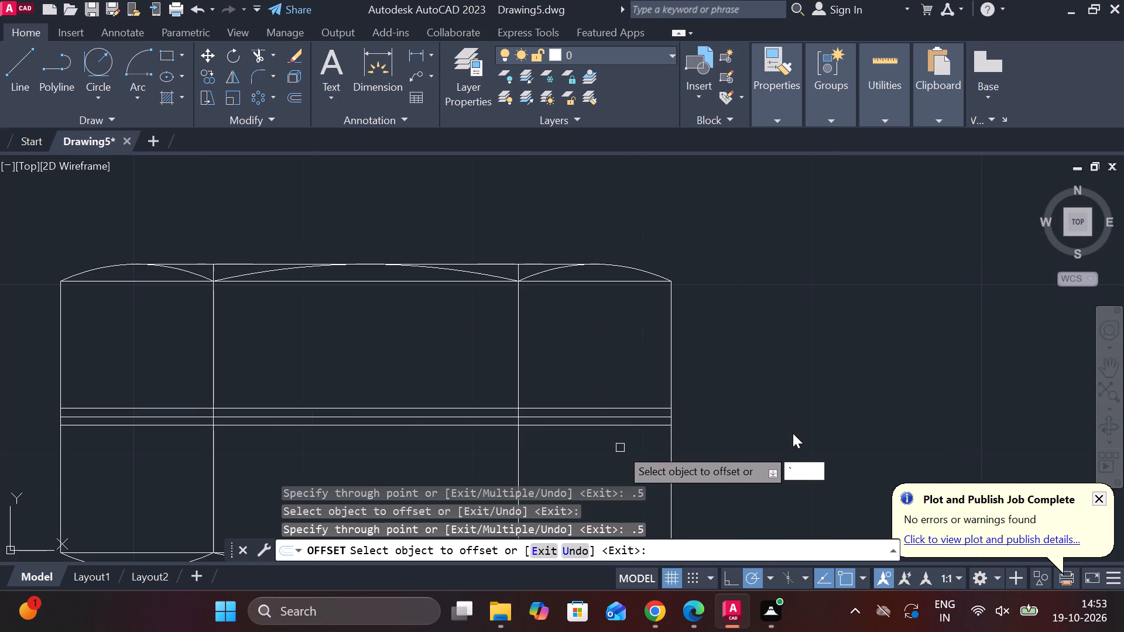
key("Escape")
type("TR")
key("space")
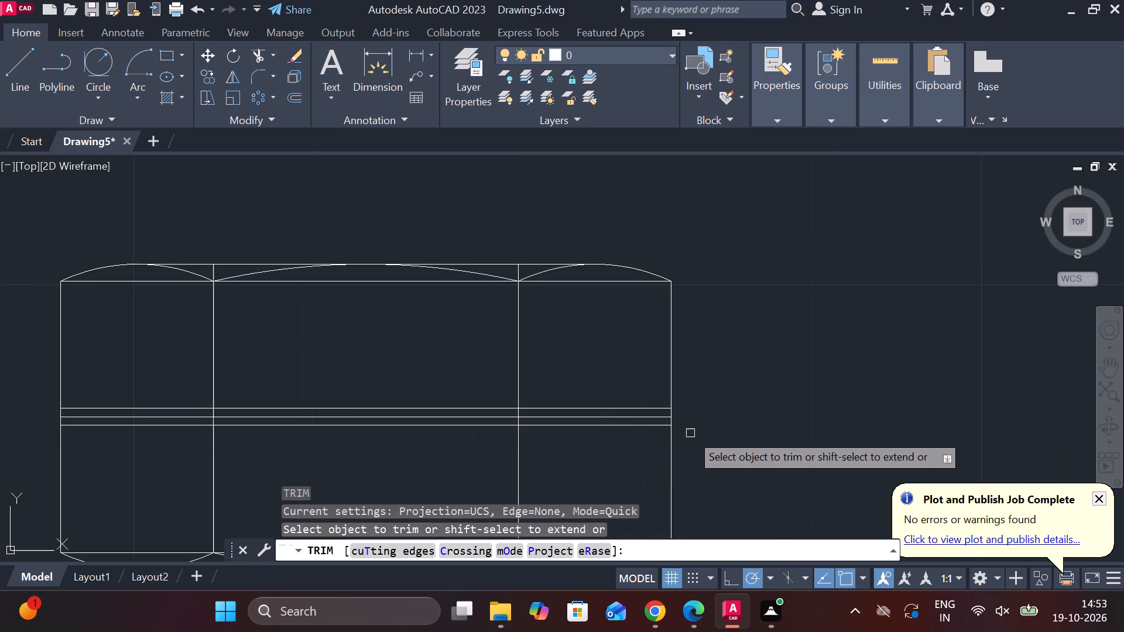
scroll(667, 428, "up", 2)
left_click(695, 407)
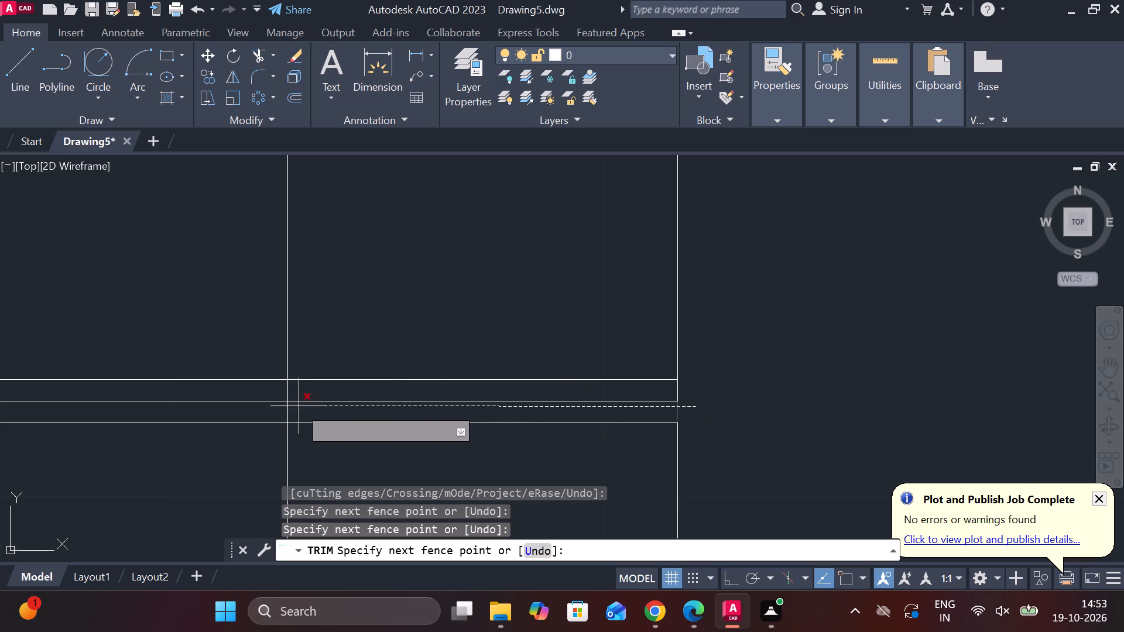
left_click(245, 394)
left_click(250, 399)
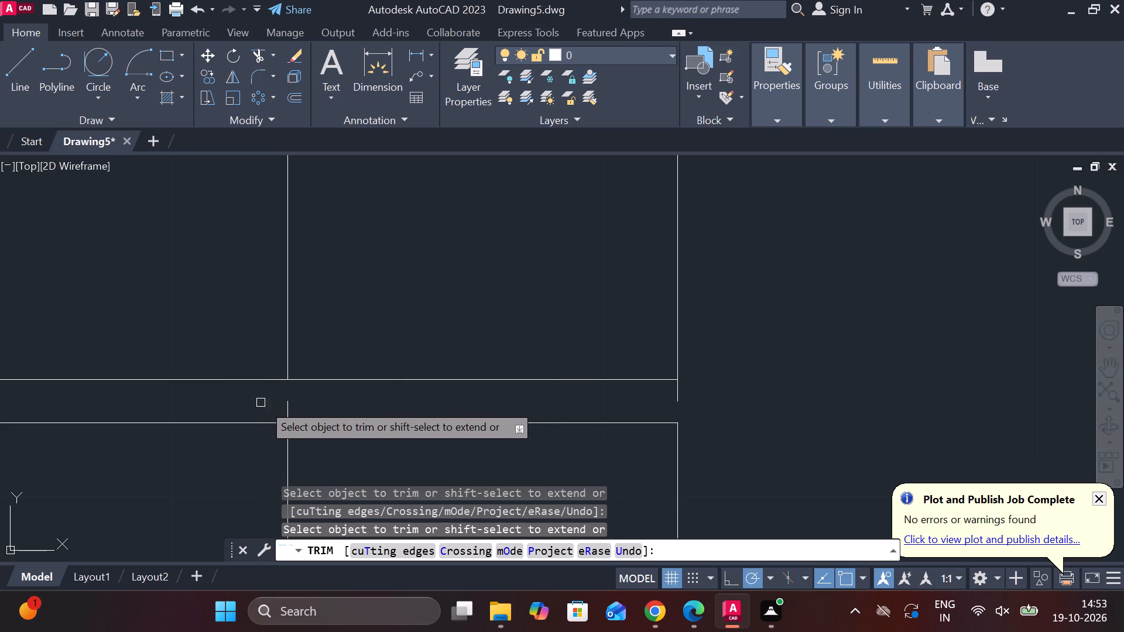
left_click(294, 408)
left_click(276, 408)
middle_click_drag(281, 407, 282, 408)
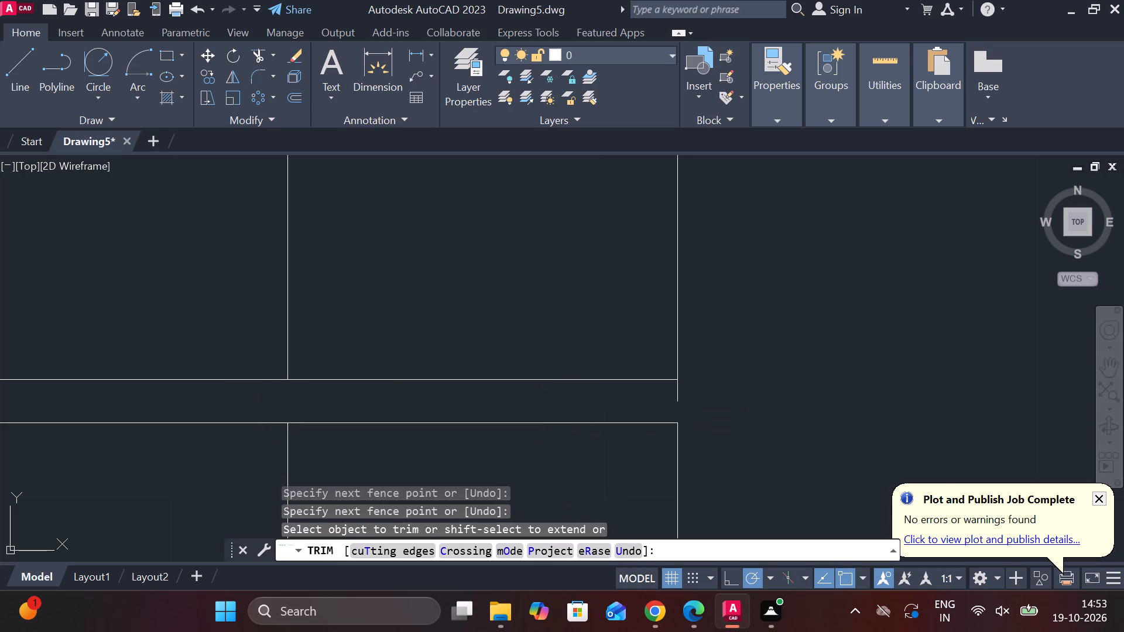
Trim the remaining pieces of the nut's left inner and both outer vertical edges between the two offset lines.
middle_click_drag(282, 408, 1101, 379)
left_click(325, 375)
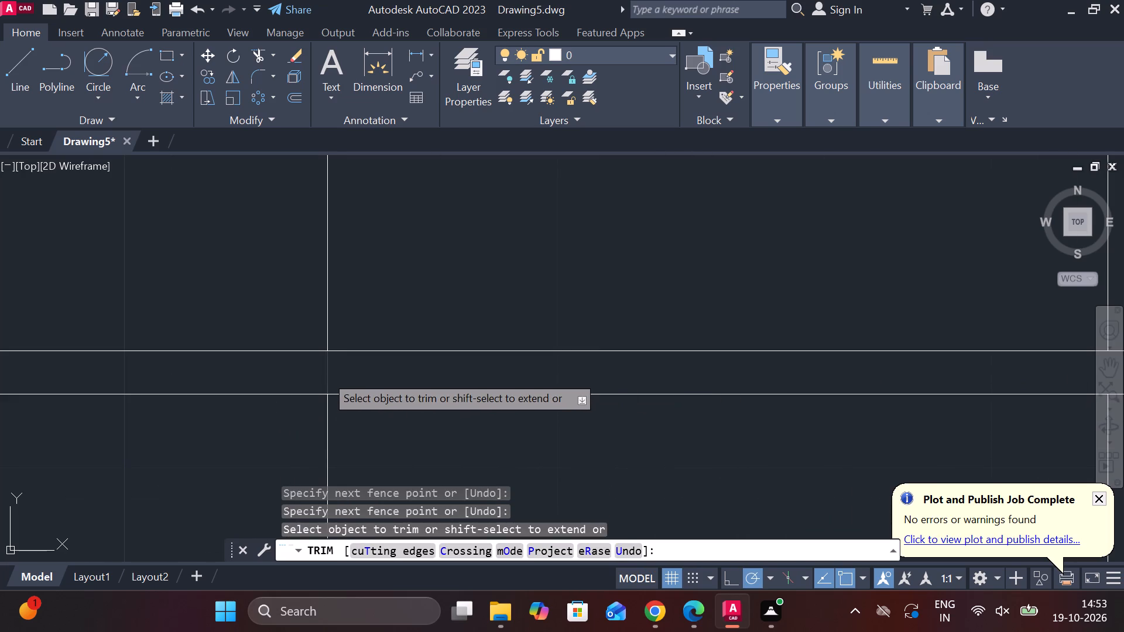
scroll(327, 372, "down", 3)
scroll(228, 364, "up", 2)
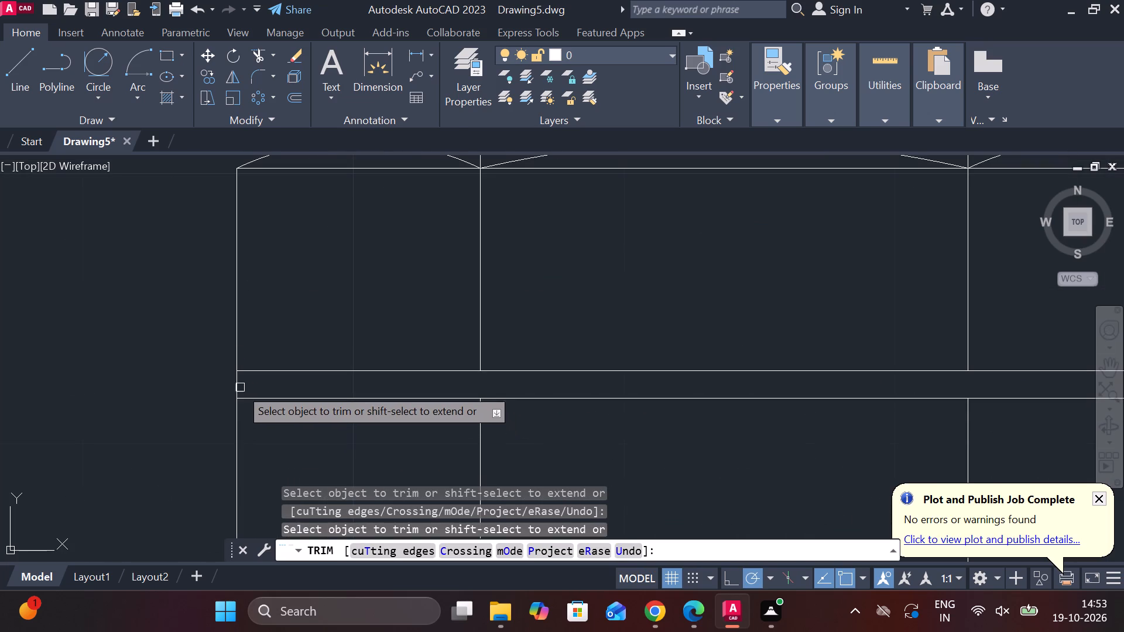
left_click(238, 386)
scroll(241, 382, "down", 3)
scroll(495, 380, "up", 2)
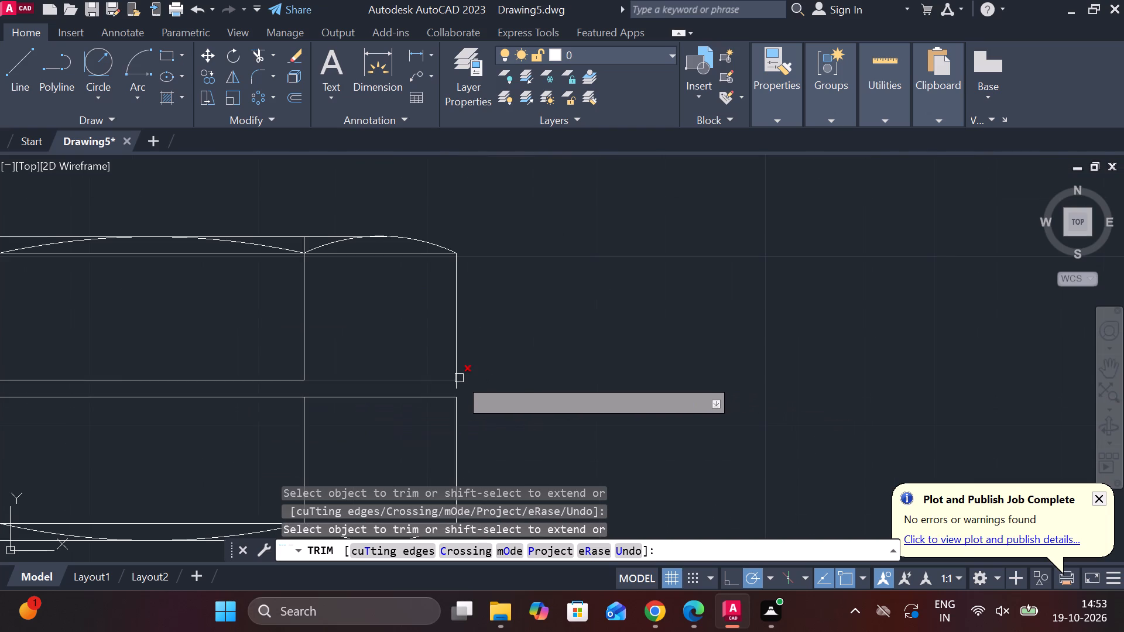
left_click(460, 389)
scroll(498, 379, "down", 2)
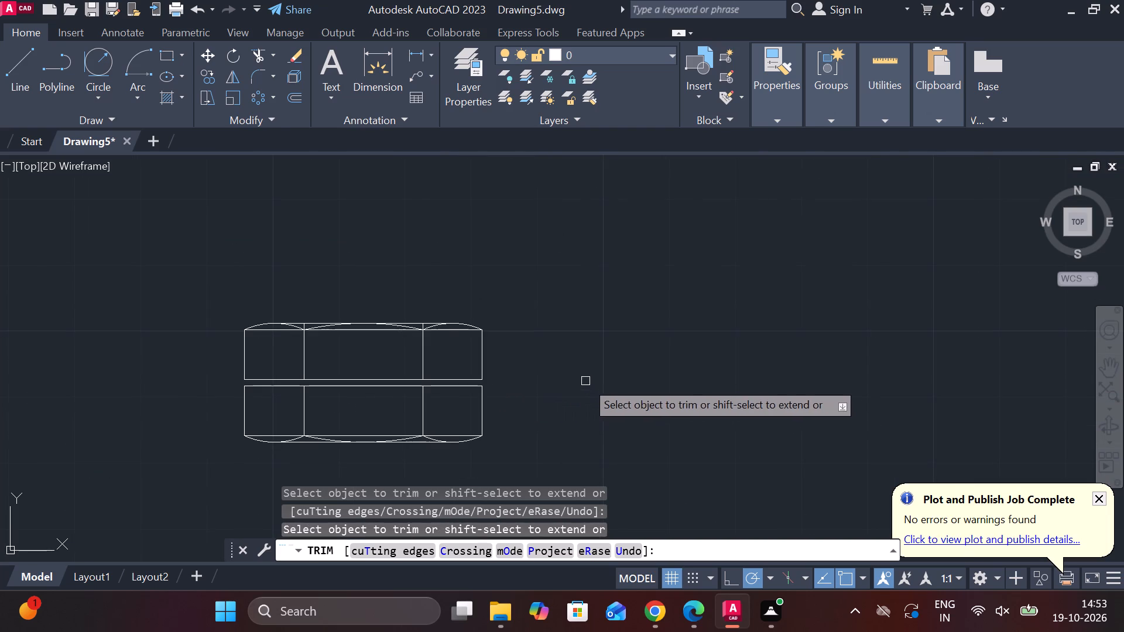
middle_click_drag(591, 382, 718, 369)
scroll(691, 367, "up", 1)
key("Escape")
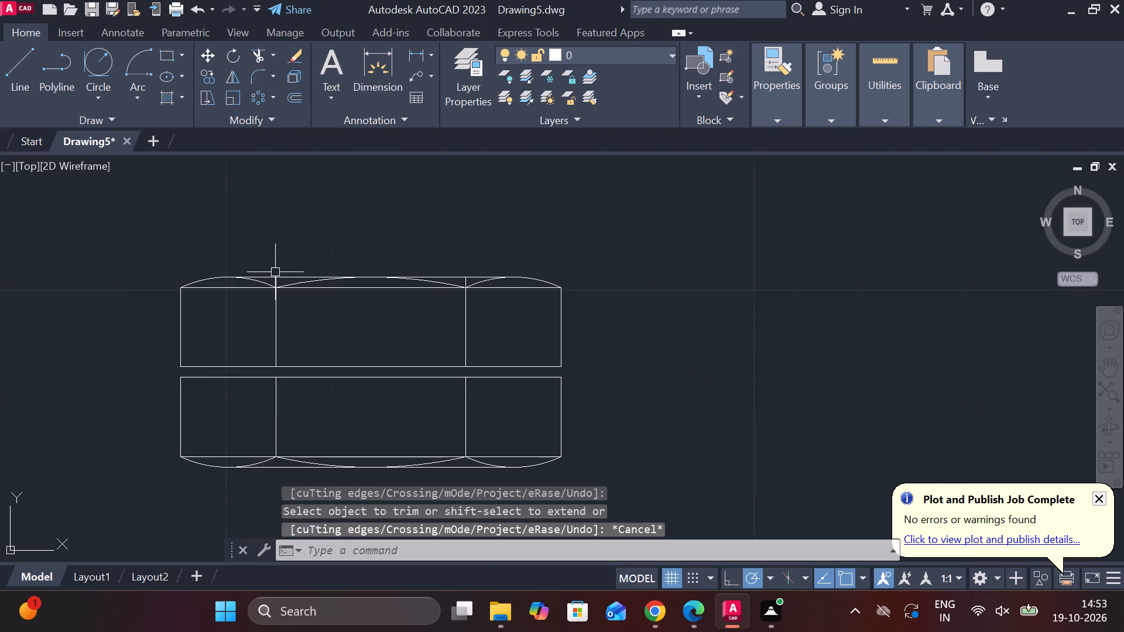
Move the nut's upper half down onto the lower half, from the midpoint of its bottom line to the midpoint of the lower half's top line.
left_click_drag(130, 238, 135, 246)
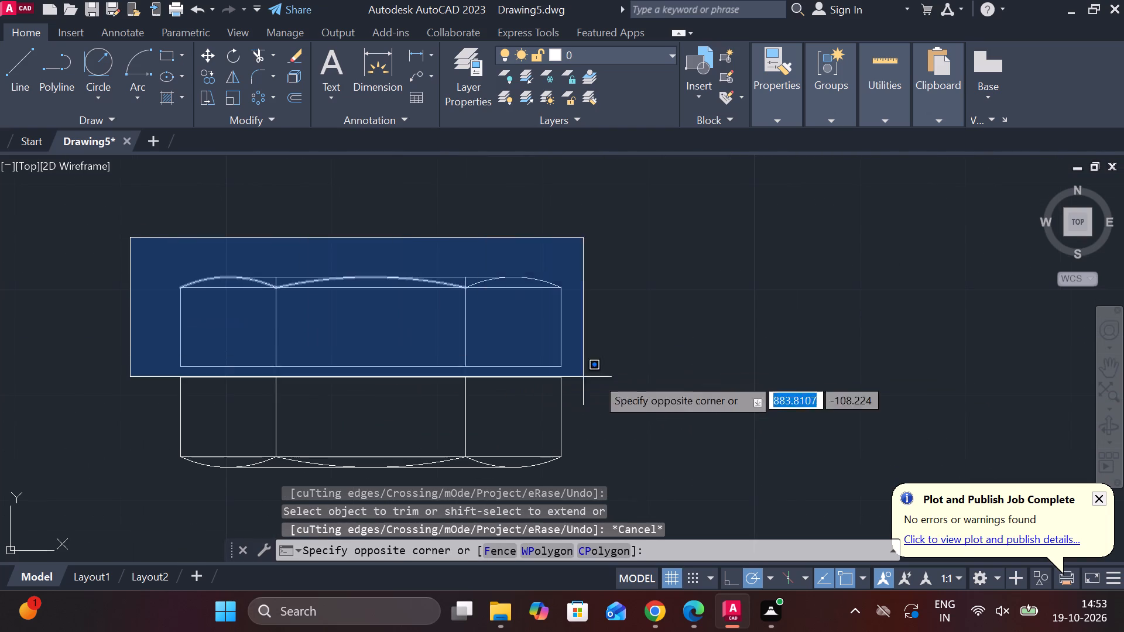
left_click(670, 372)
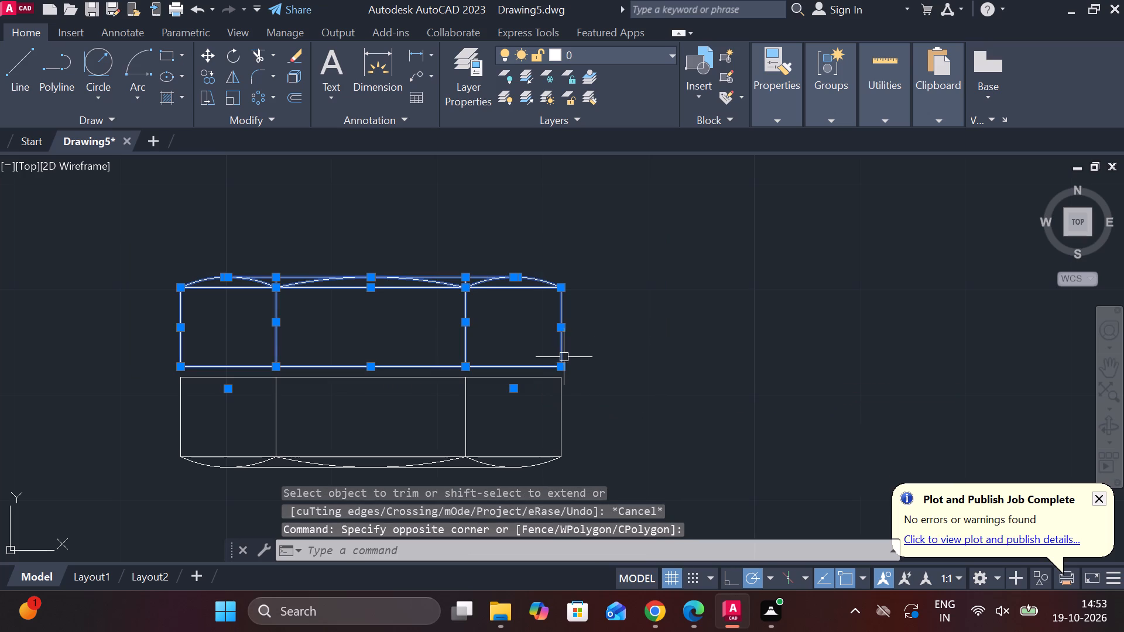
key("m")
key("Return")
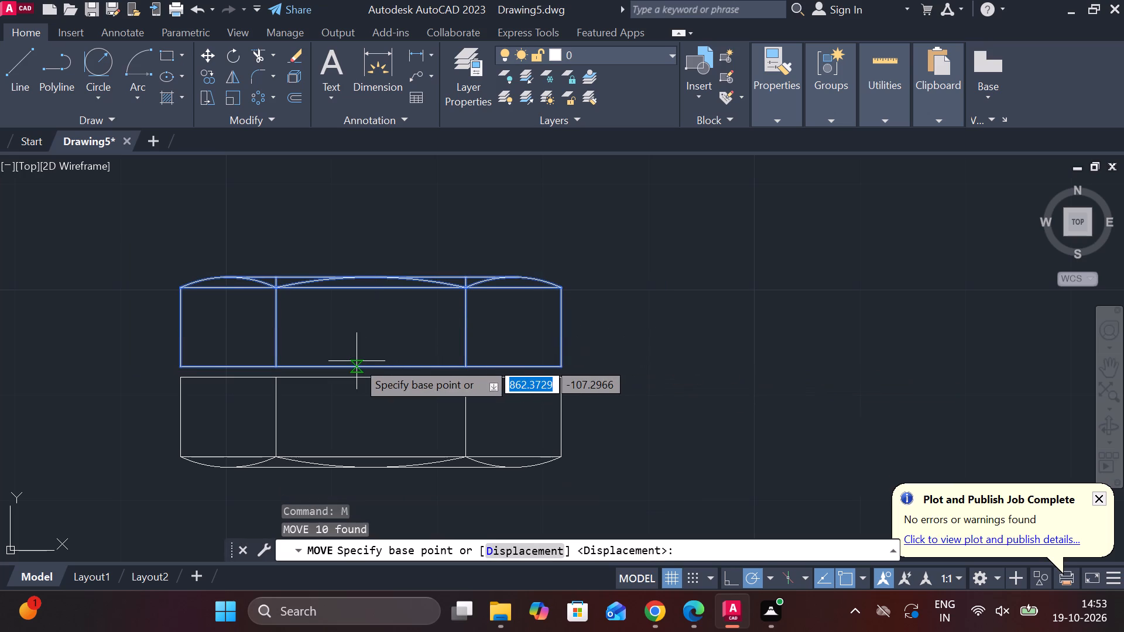
left_click(368, 369)
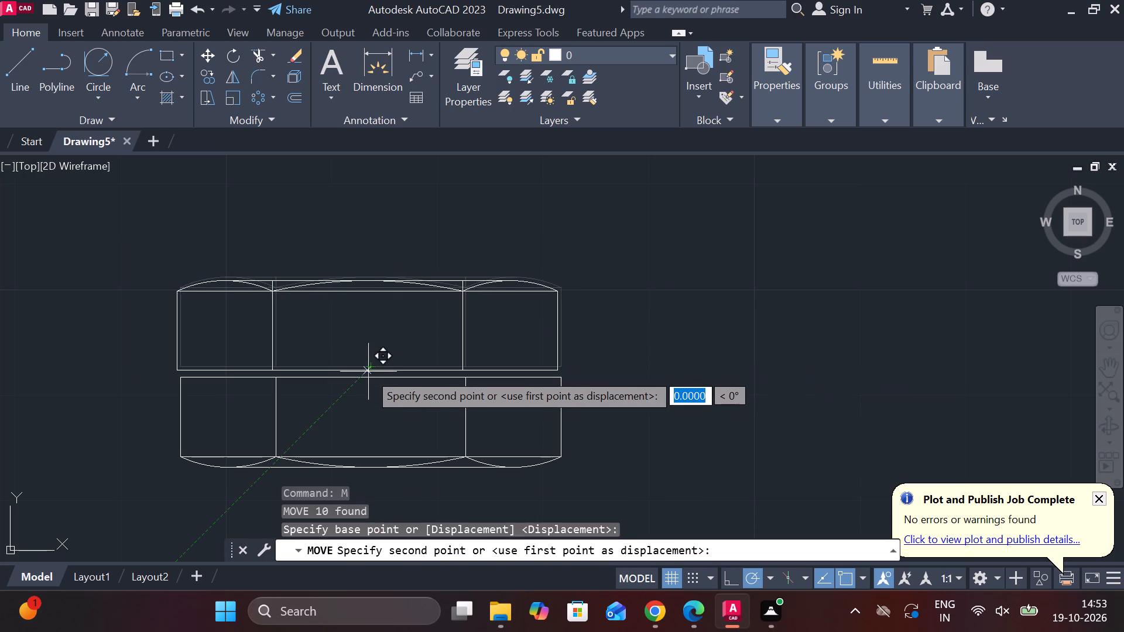
left_click(376, 376)
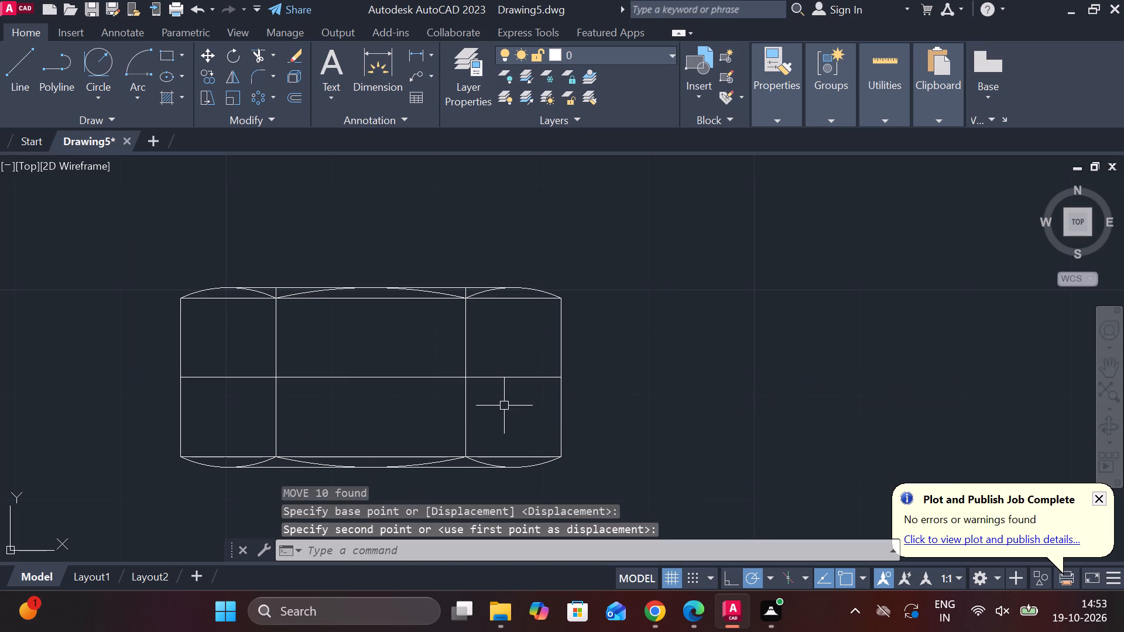
Erase the two overlapping horizontal lines where the nut's halves meet.
left_click(397, 379)
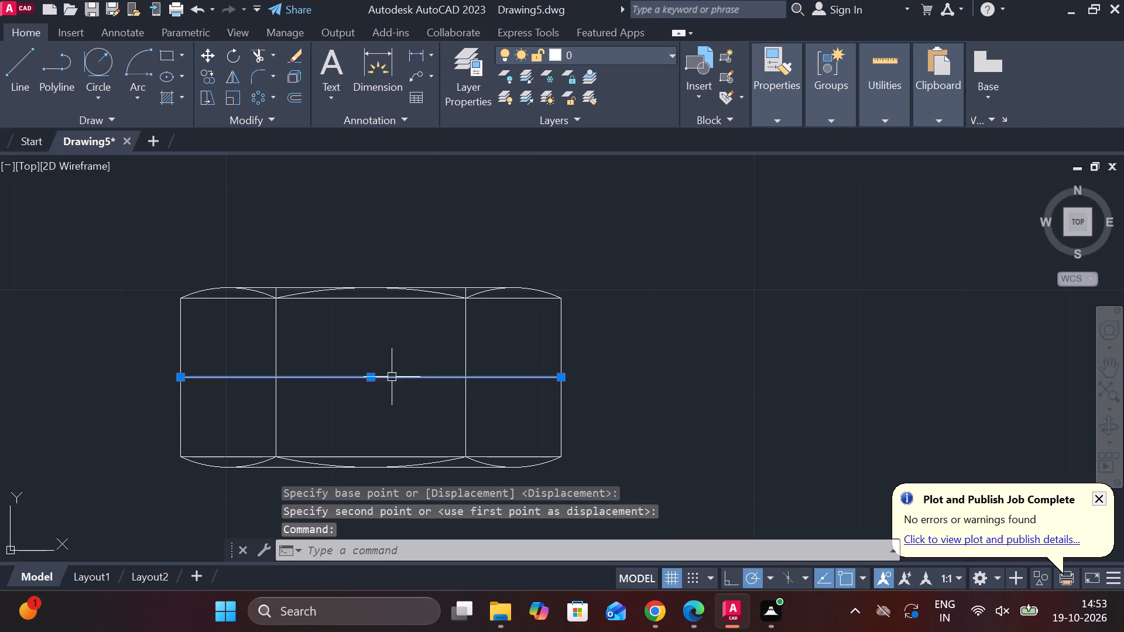
left_click(383, 376)
type("E")
key("space")
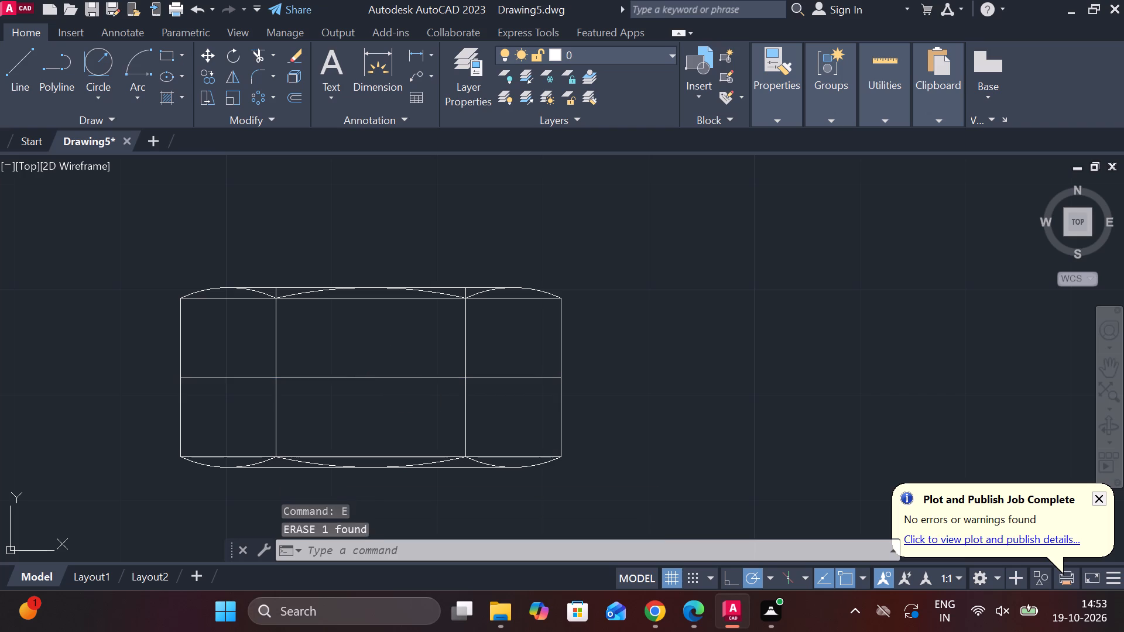
left_click(394, 380)
type("E")
key("space")
Copy the complete nut to the plain part copies, placing it just left of the plain stud.
scroll(187, 394, "up", 2)
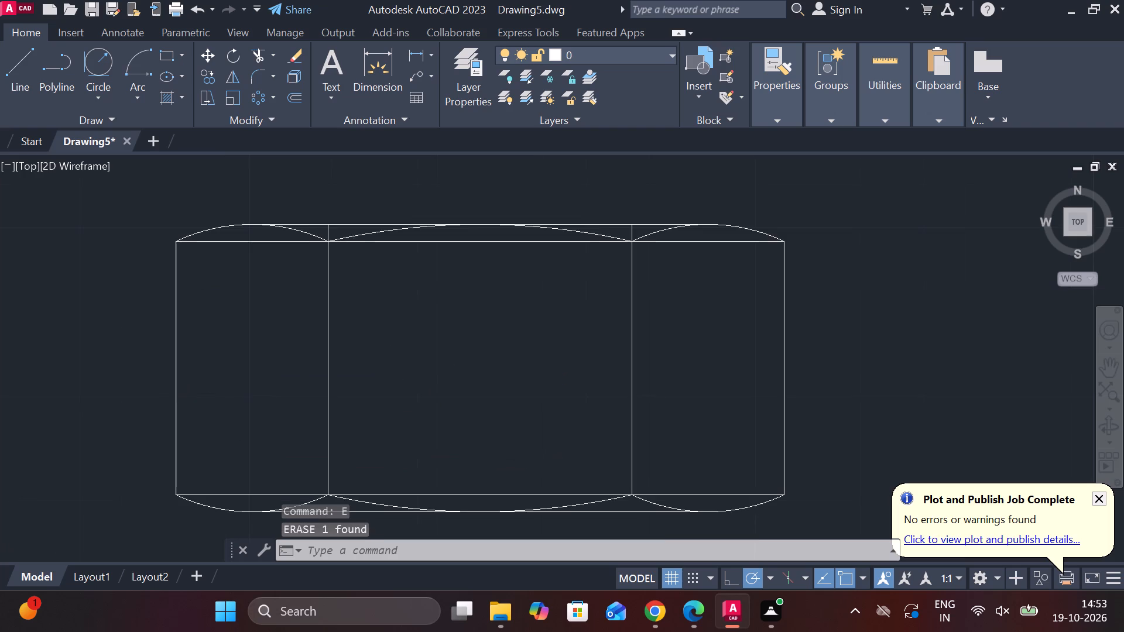
scroll(190, 394, "down", 2)
left_click_drag(99, 235, 124, 265)
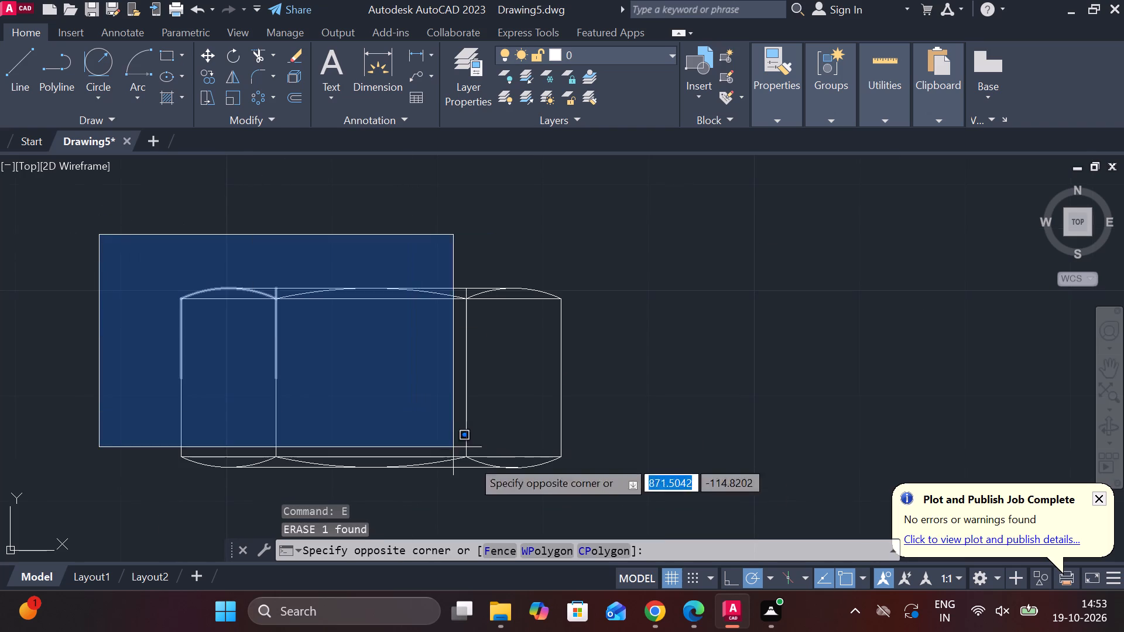
left_click(616, 480)
type("CO")
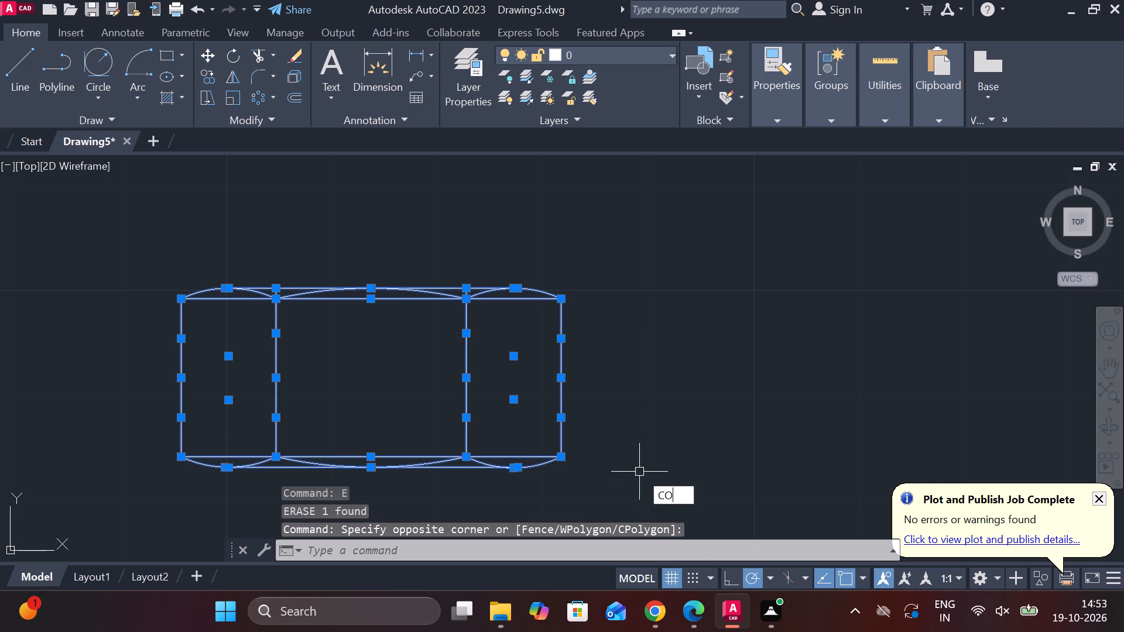
key("Return")
left_click(687, 435)
scroll(687, 432, "down", 2)
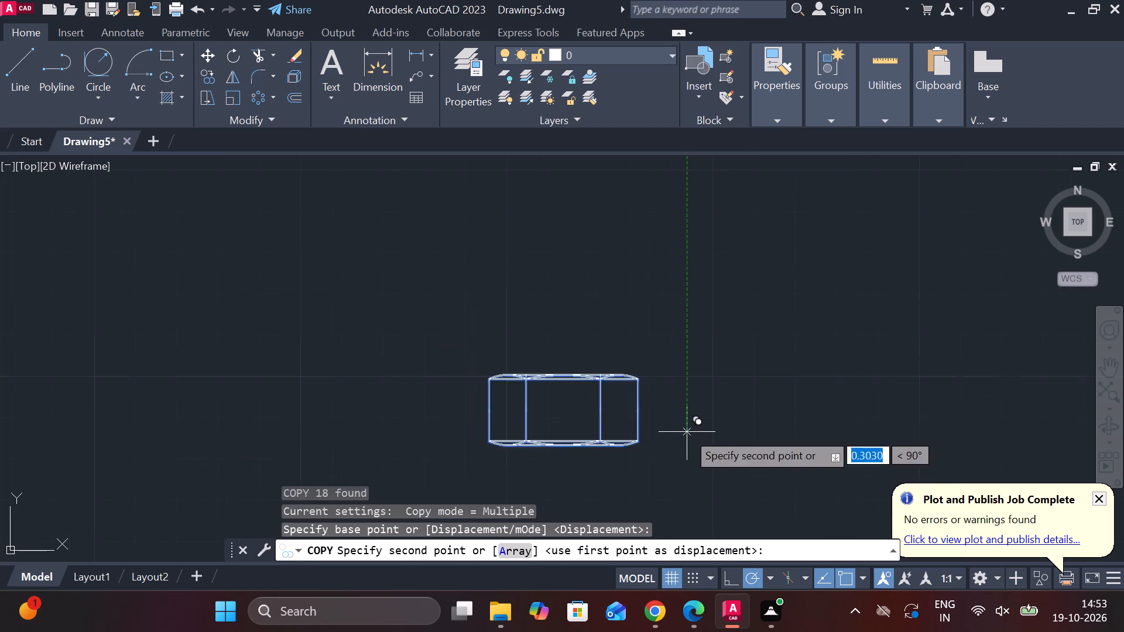
scroll(635, 419, "down", 3)
middle_click_drag(467, 376, 827, 303)
middle_click_drag(269, 329, 349, 355)
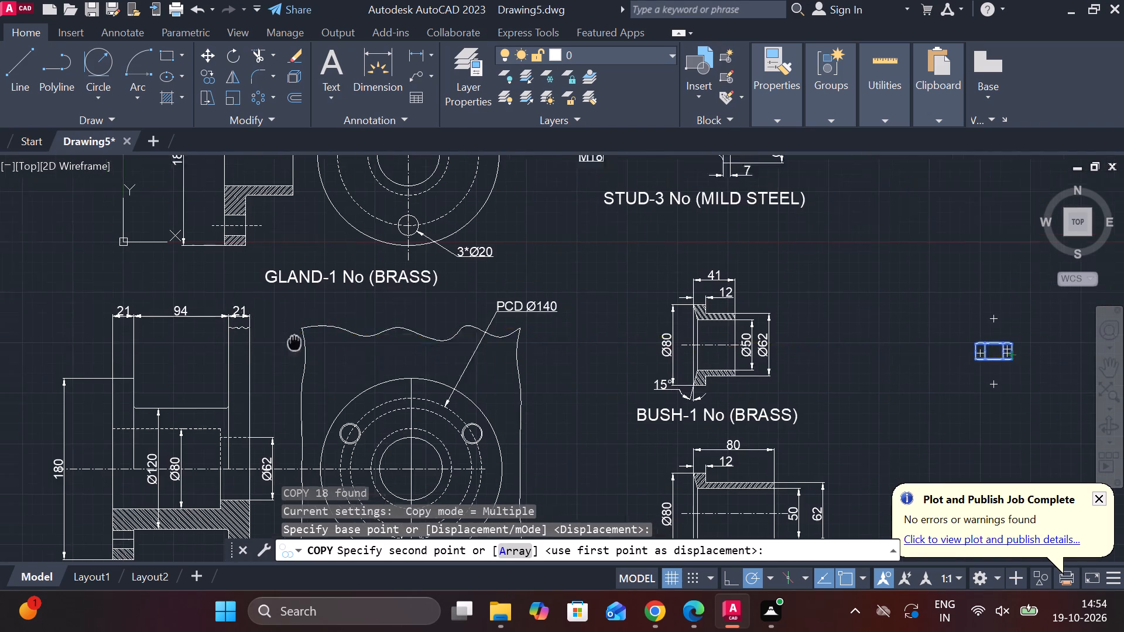
middle_click_drag(349, 355, 520, 379)
middle_click_drag(247, 404, 638, 377)
scroll(630, 369, "down", 2)
scroll(470, 350, "up", 1)
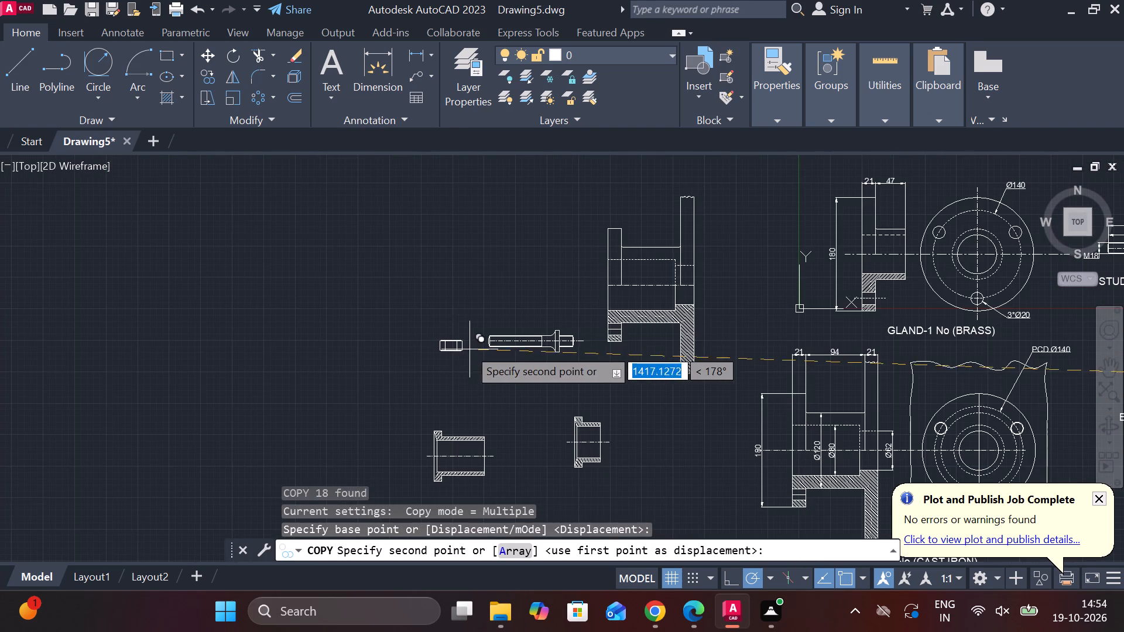
left_click(427, 333)
Place another copy of the nut above and to the right of the original nut.
scroll(478, 353, "down", 2)
scroll(869, 380, "up", 3)
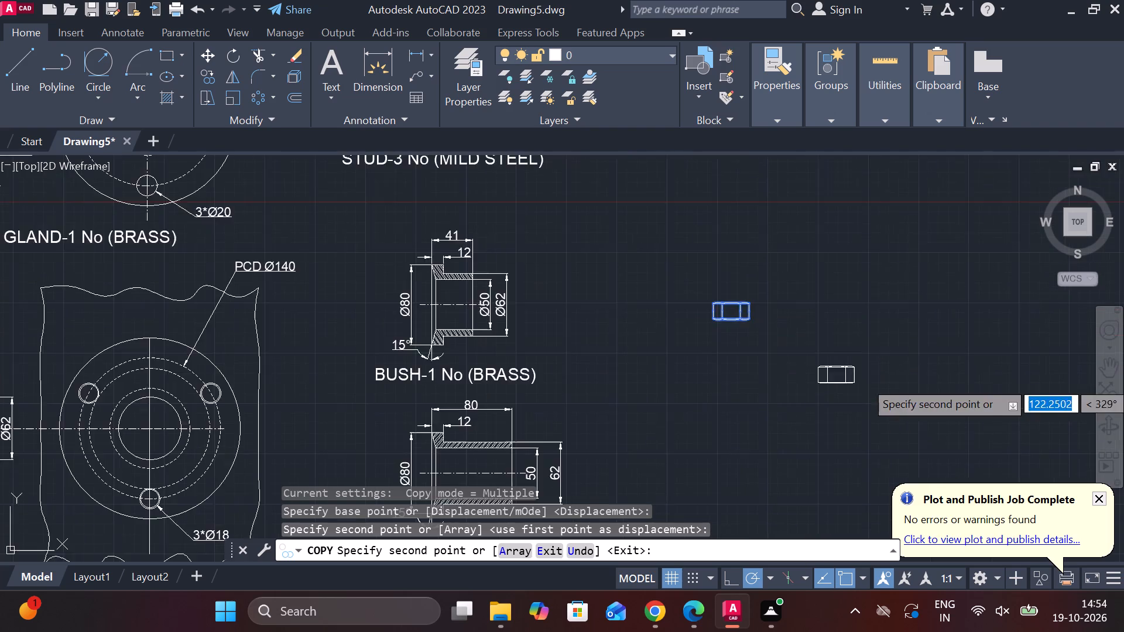
scroll(764, 341, "up", 5)
middle_click_drag(717, 390, 714, 425)
scroll(799, 320, "down", 1)
middle_click_drag(753, 341, 703, 360)
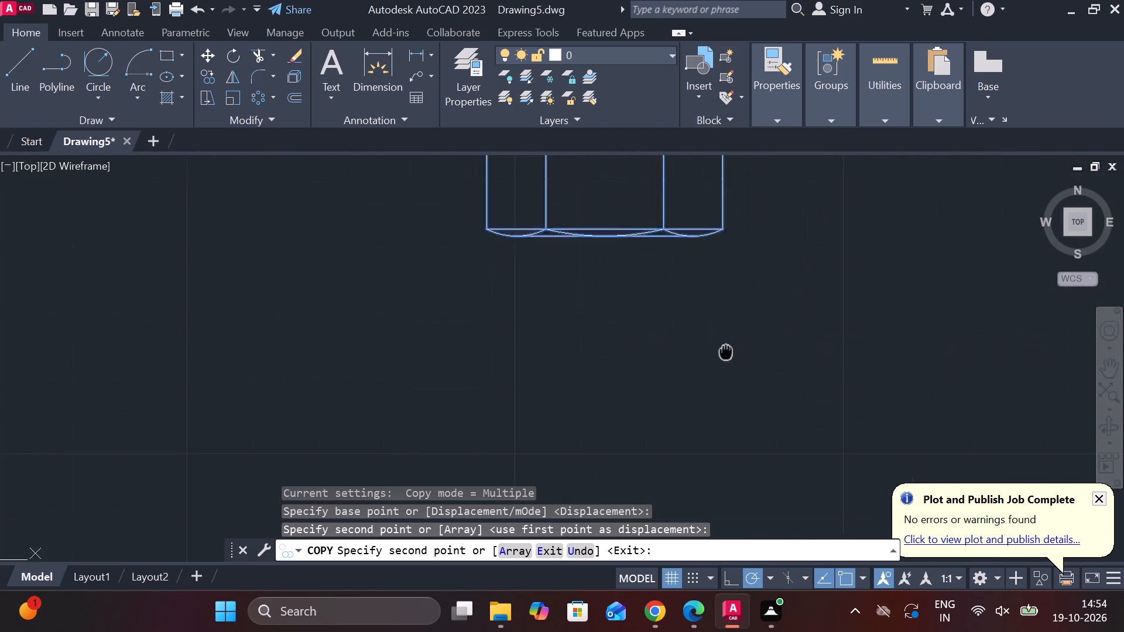
middle_click_drag(703, 360, 647, 400)
middle_click_drag(968, 351, 817, 484)
scroll(813, 483, "down", 1)
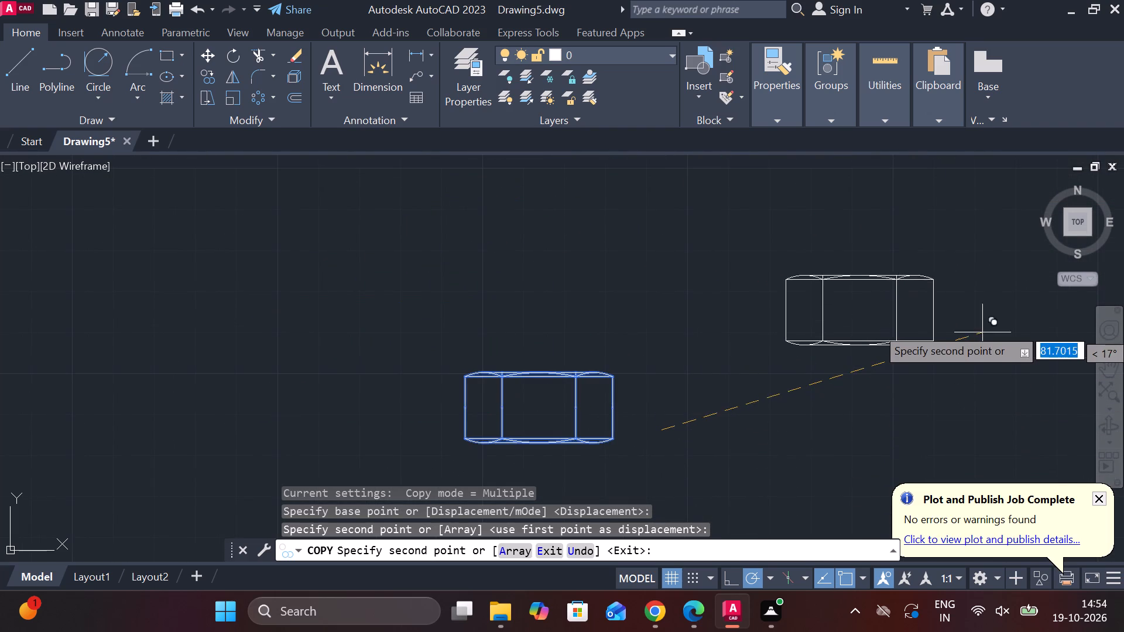
left_click(1003, 321)
key("Escape")
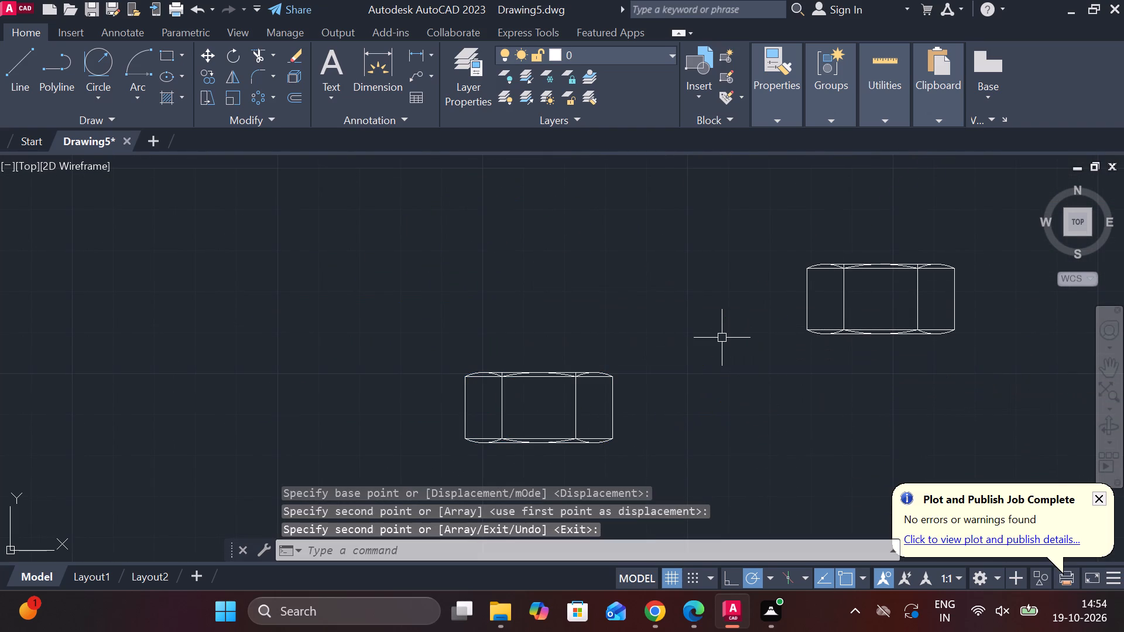
Add a vertical linear dimension for the original nut's overall height, placed to the left of the nut.
scroll(673, 395, "up", 1)
left_click(410, 50)
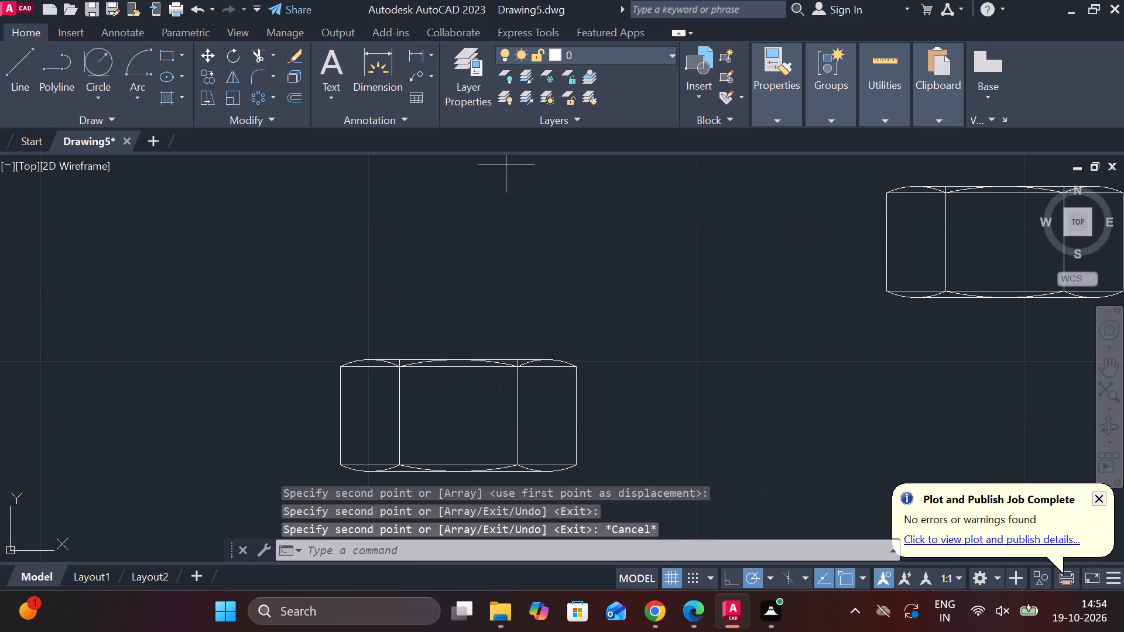
middle_click_drag(510, 218, 578, 44)
left_click(467, 190)
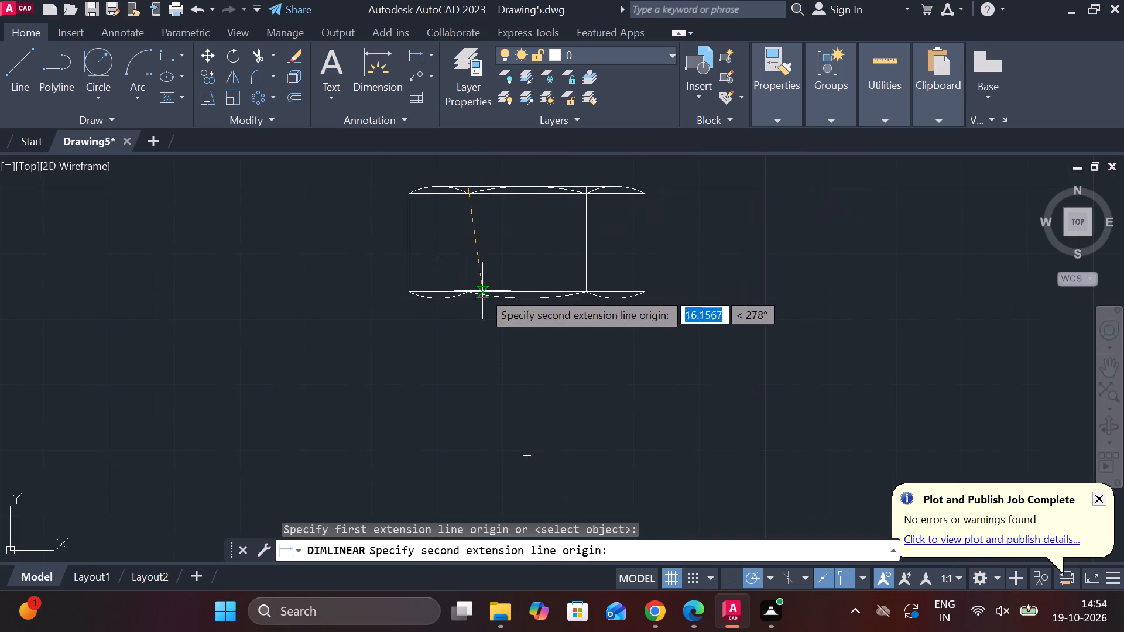
left_click(467, 305)
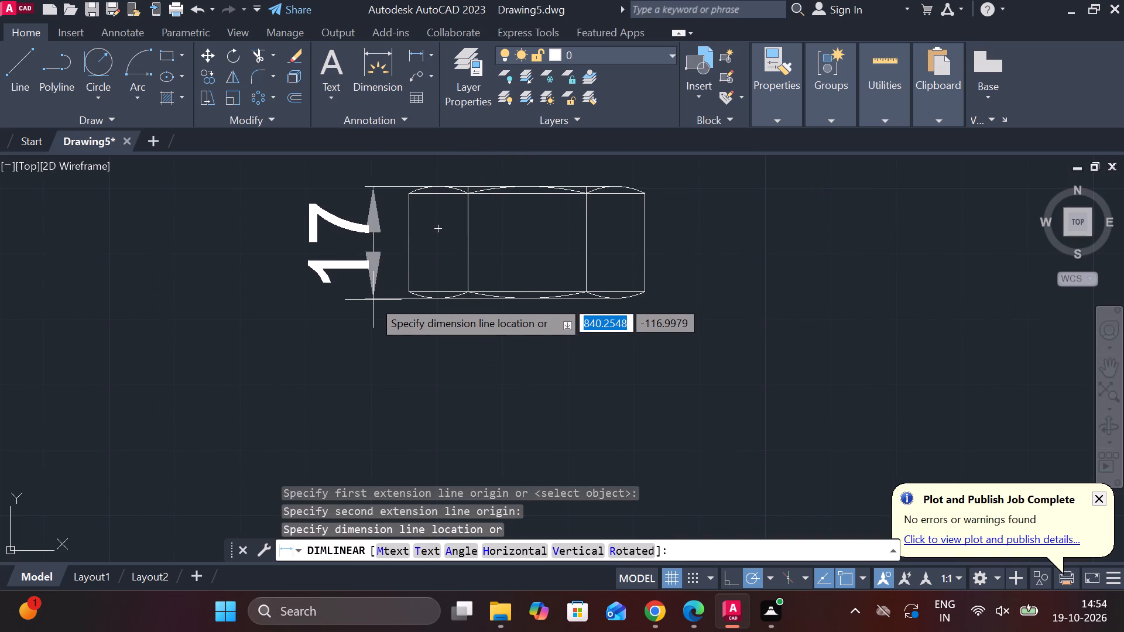
left_click(359, 303)
middle_click_drag(376, 339, 267, 450)
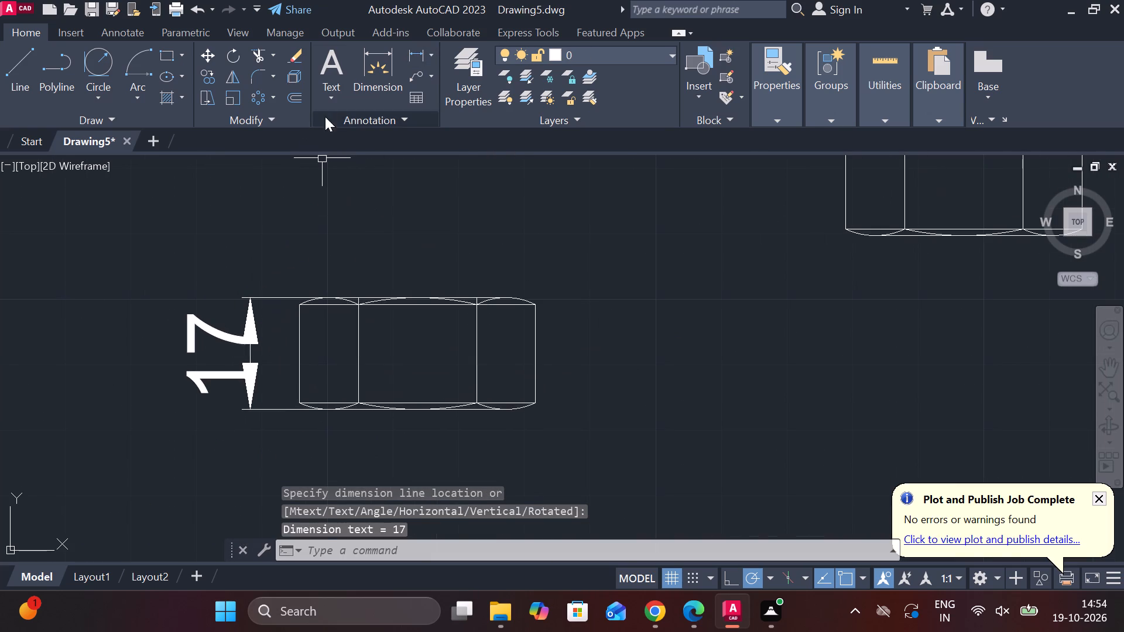
Add a leader pointing to the original nut's top edge, reading M18 with text height 7.
left_click(412, 78)
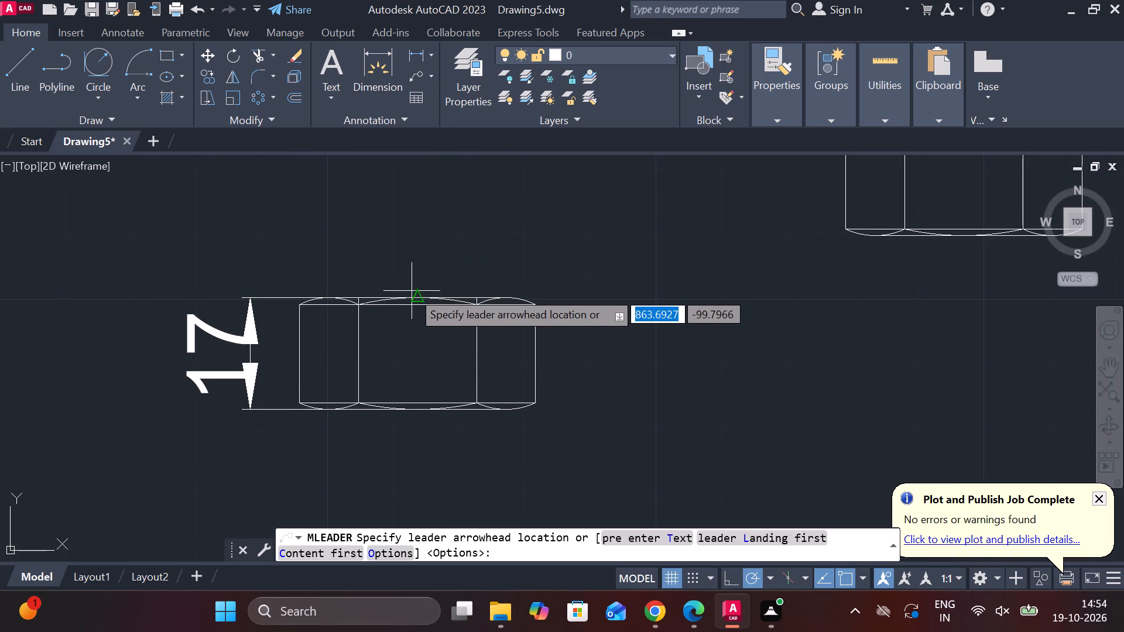
left_click(413, 296)
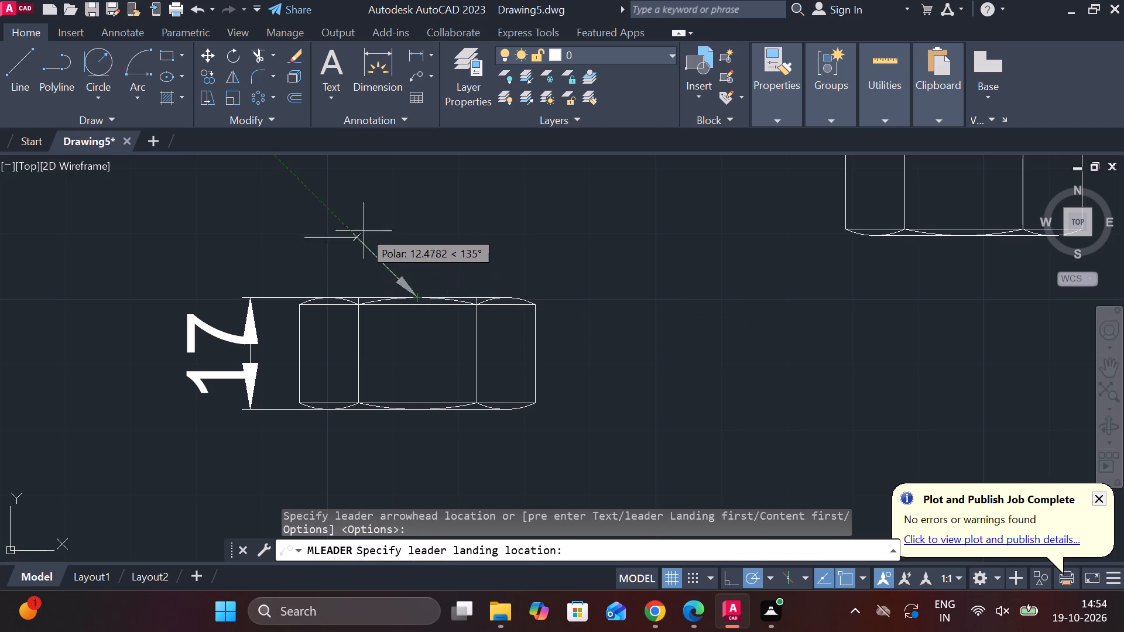
left_click(360, 221)
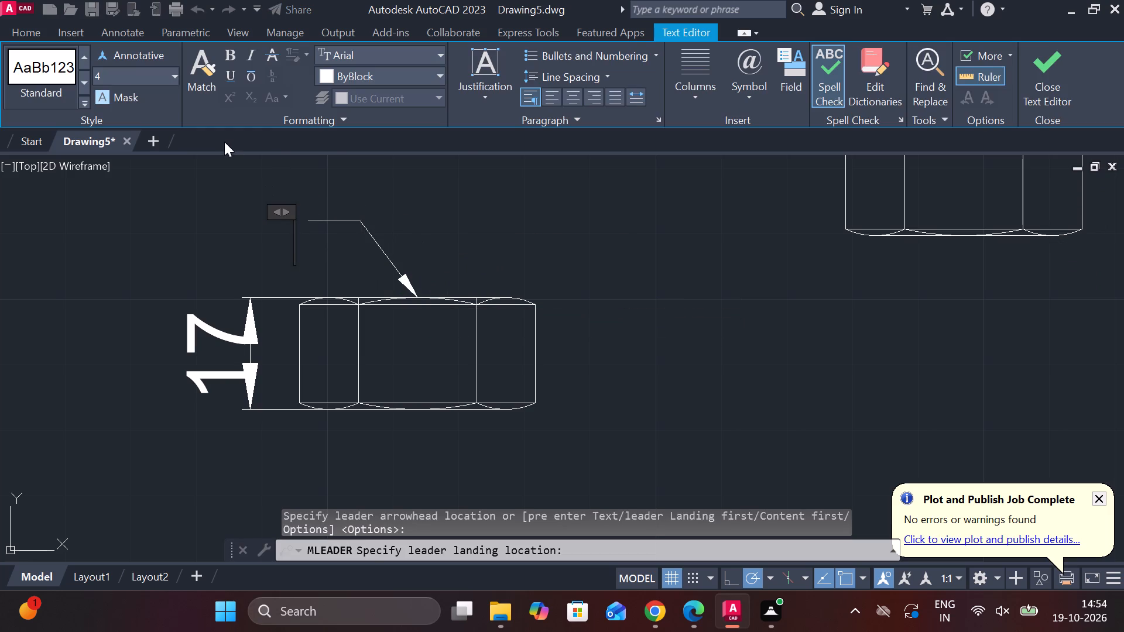
left_click(162, 80)
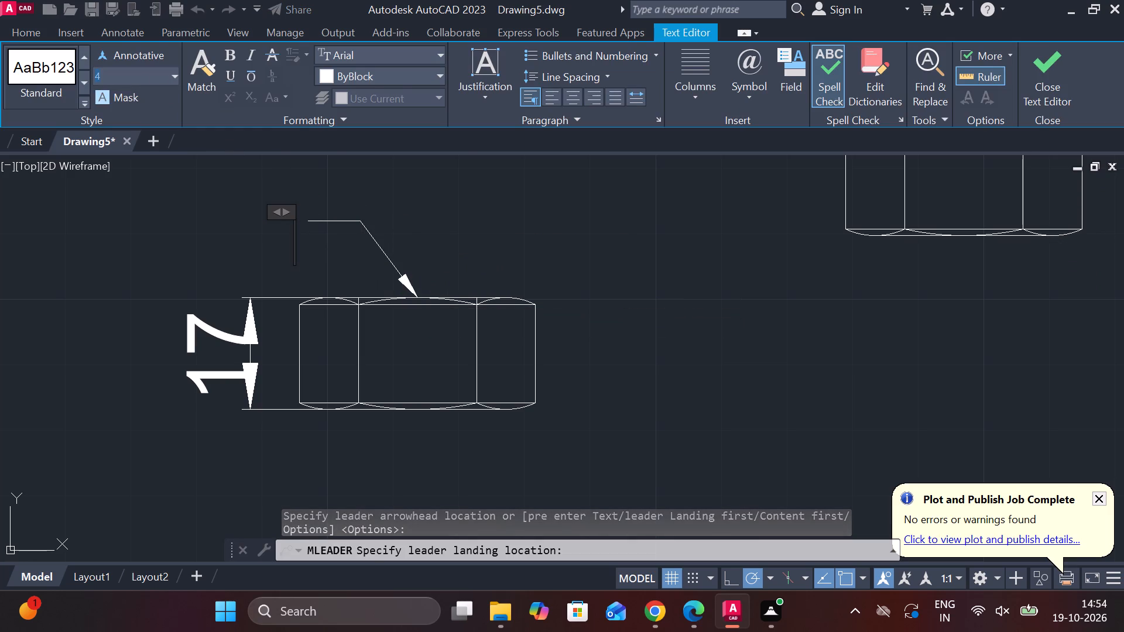
key("7")
key("Return")
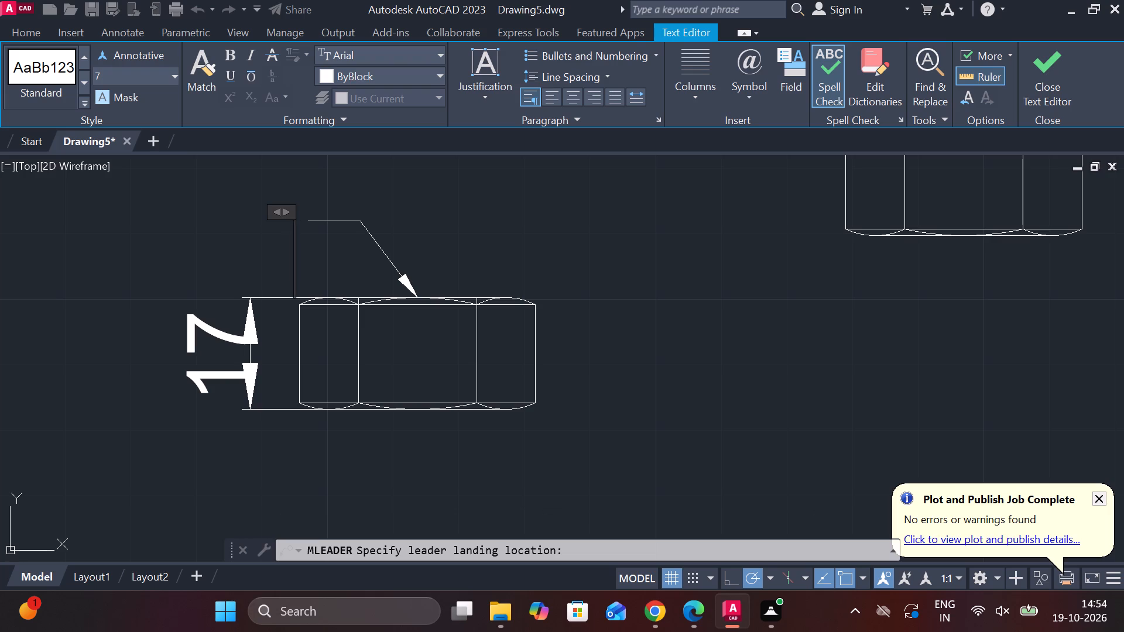
key("m")
type("18")
left_click(1056, 86)
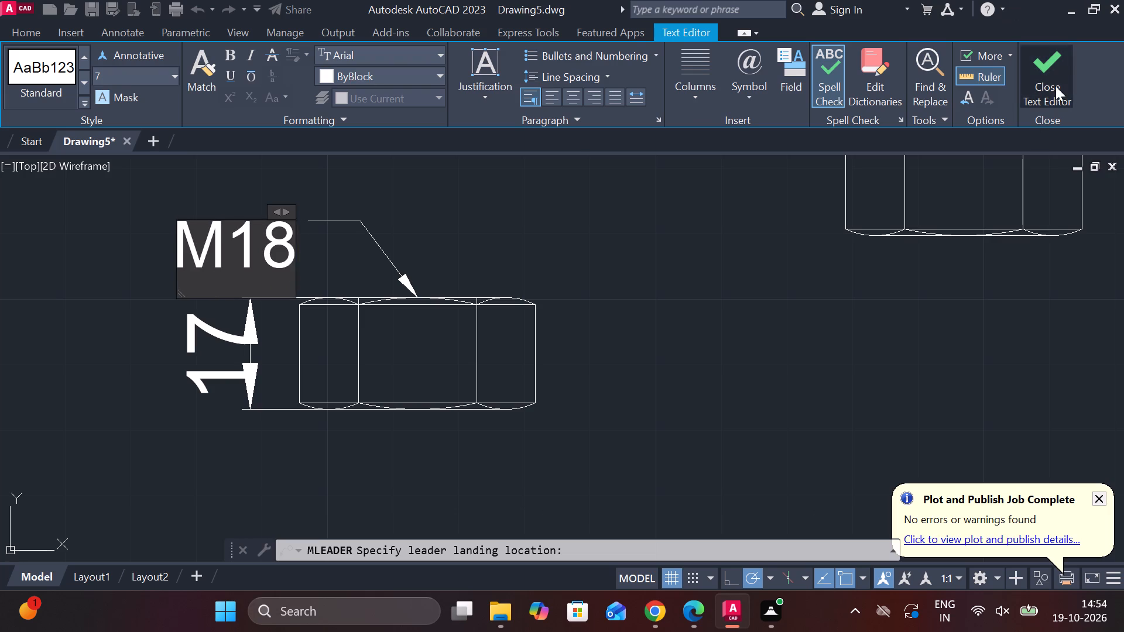
Draw a horizontal line across the copied nut between the midpoints of its outer vertical sides.
scroll(412, 297, "down", 4)
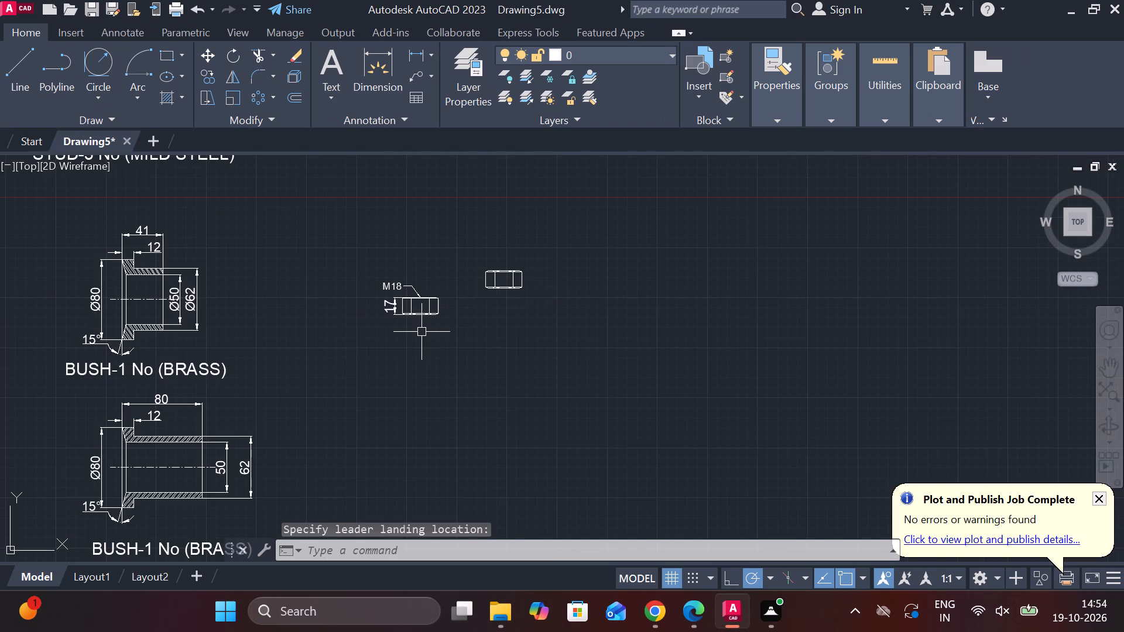
scroll(419, 332, "up", 2)
middle_click_drag(465, 345, 399, 407)
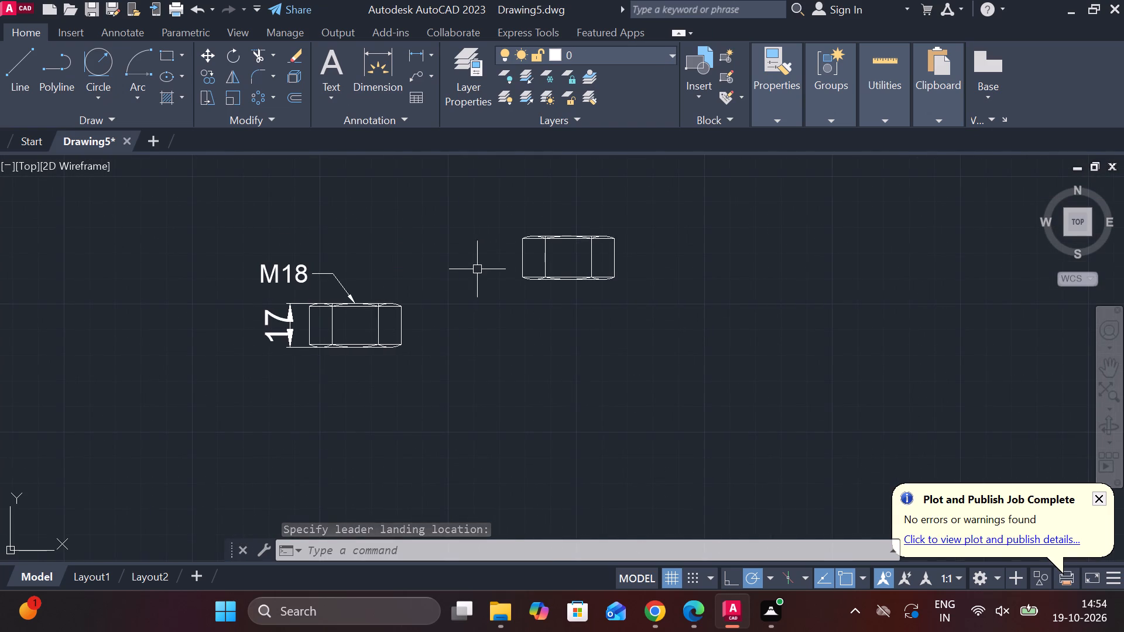
scroll(474, 286, "up", 1)
middle_click_drag(394, 327, 317, 376)
scroll(403, 341, "up", 1)
middle_click_drag(394, 340, 310, 378)
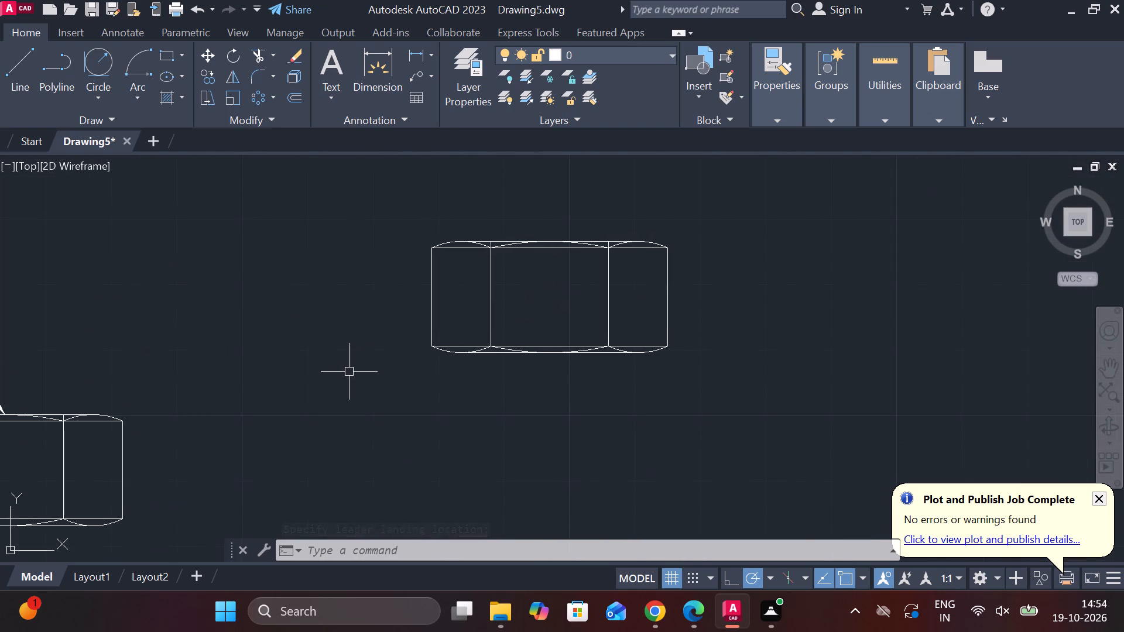
middle_click_drag(292, 410, 173, 439)
scroll(325, 347, "up", 1)
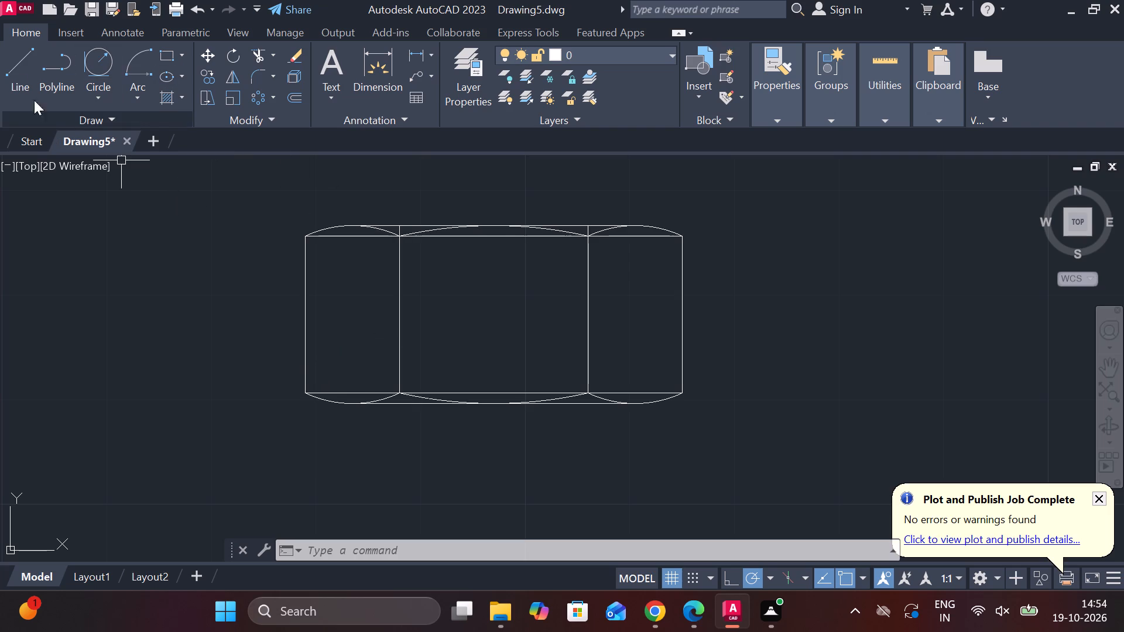
left_click(18, 70)
left_click(306, 311)
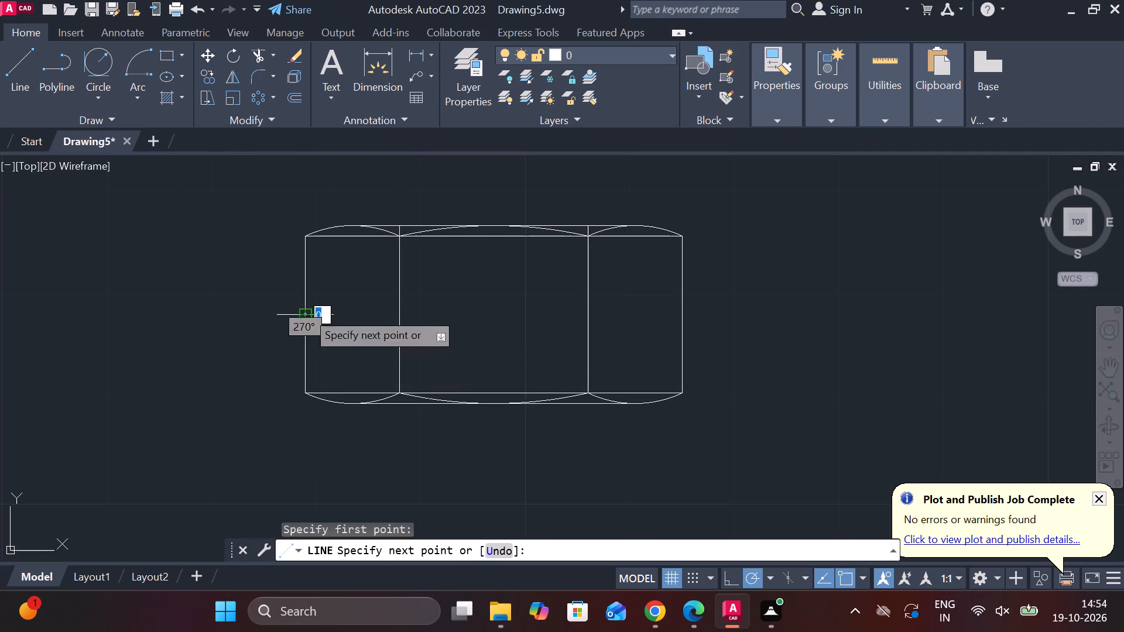
left_click(681, 317)
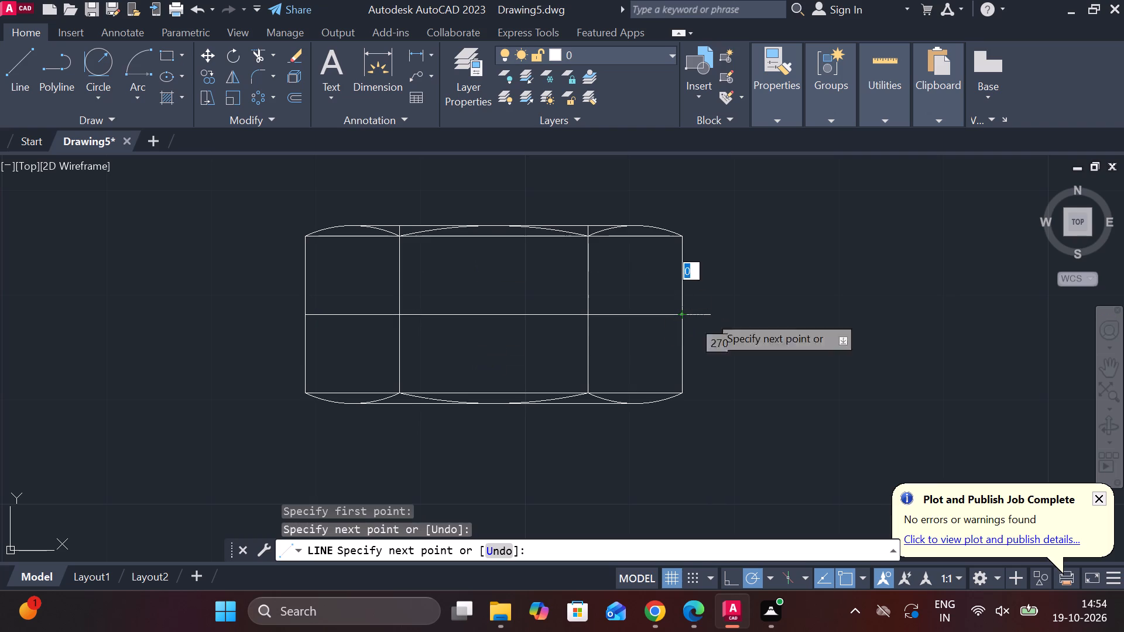
key("Escape")
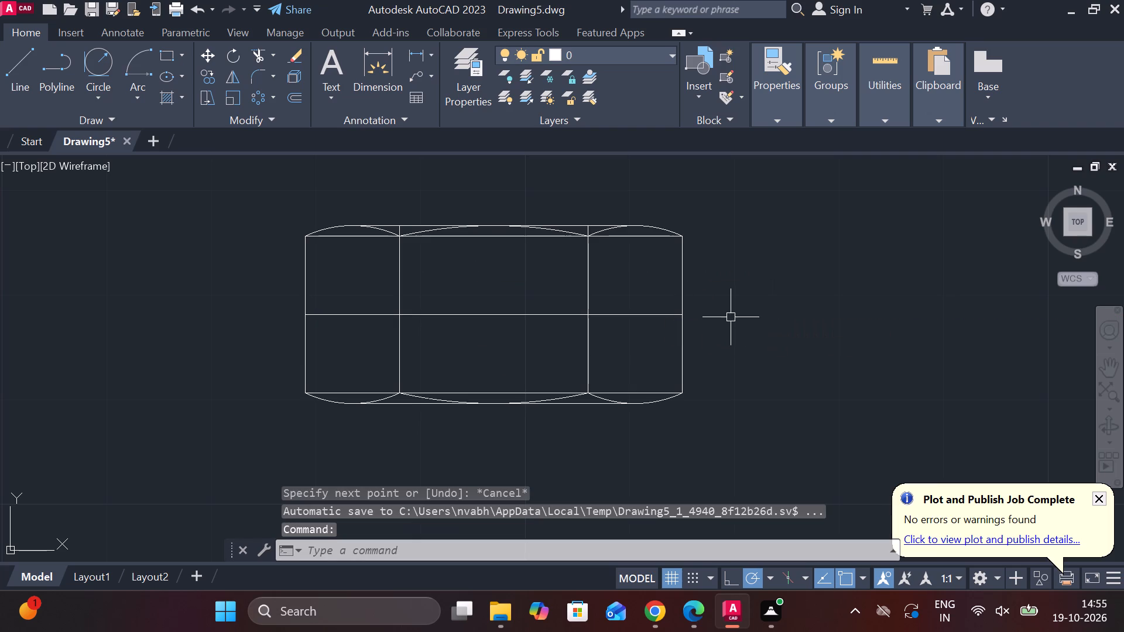
Offset the copied nut's horizontal midline by 2.5 both above and below.
left_click(642, 312)
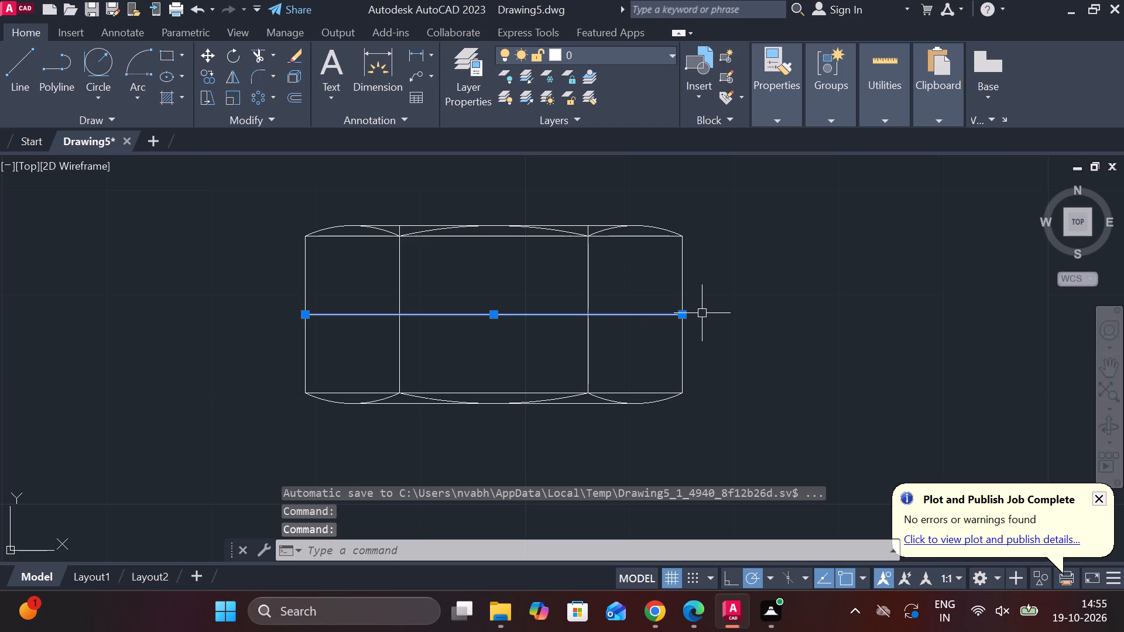
key("o")
key("Return")
key("Return")
key("2")
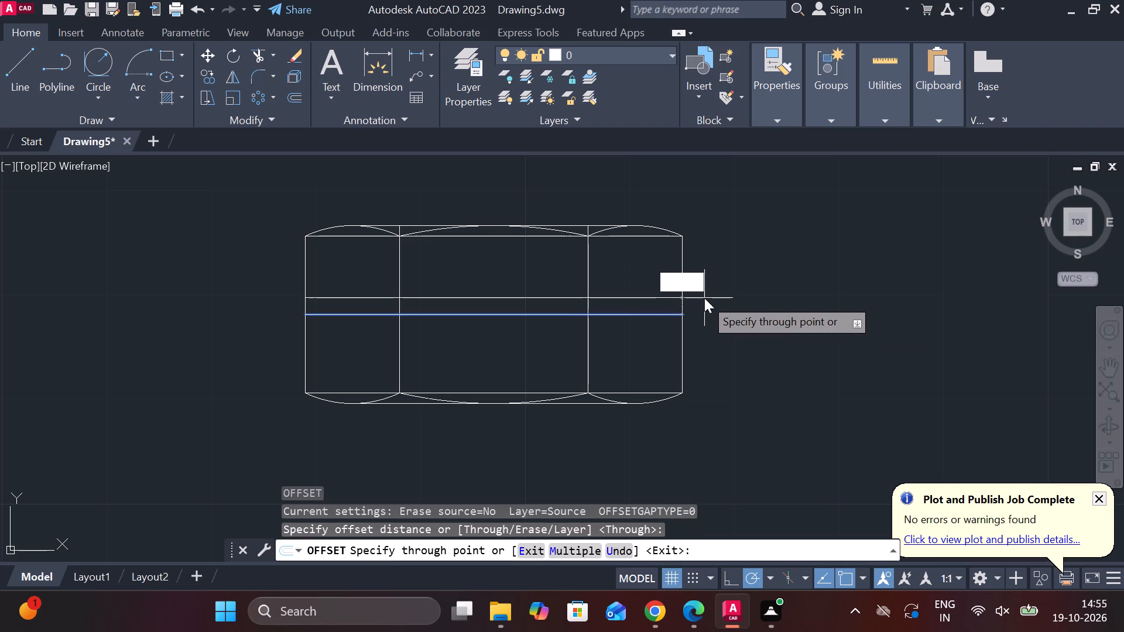
type(".5")
key("Return")
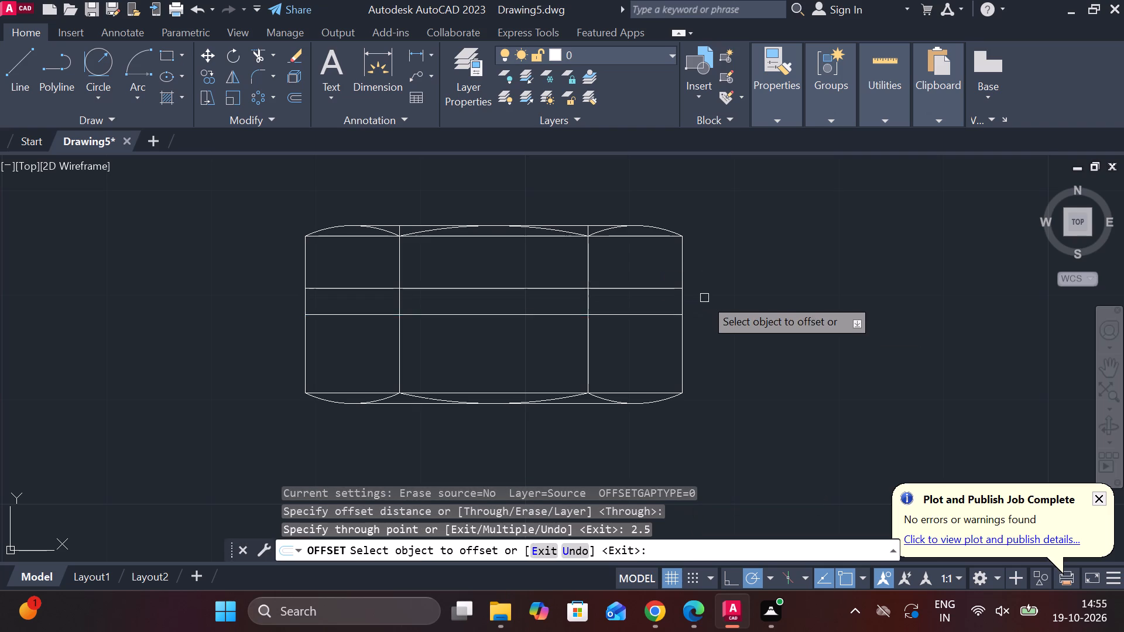
left_click(657, 314)
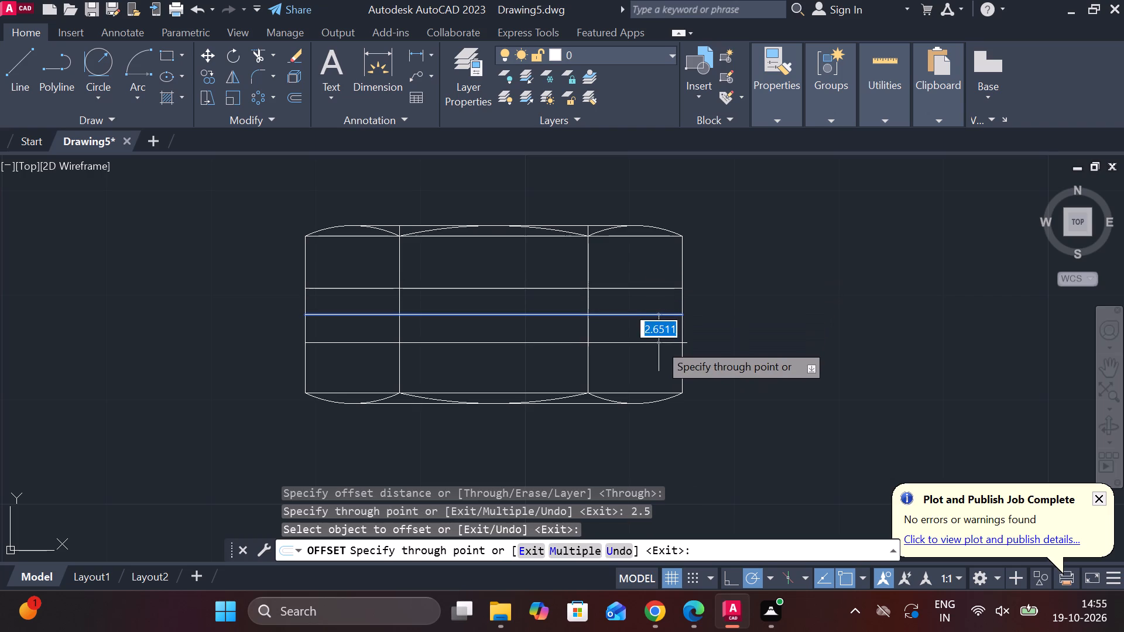
type("2.5")
key("Return")
key("Escape")
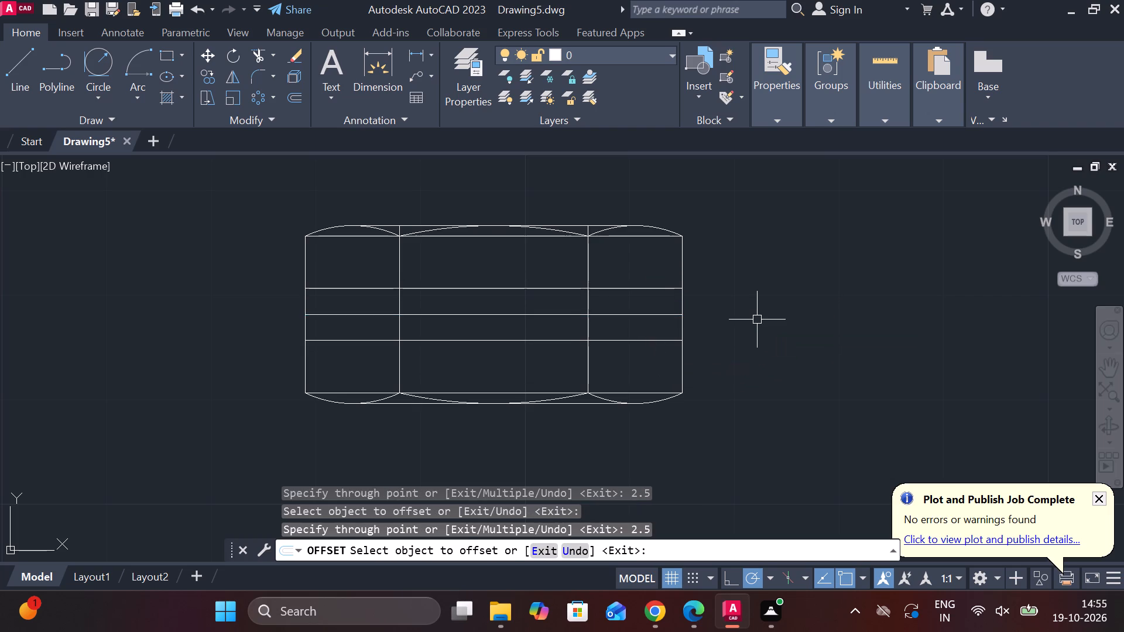
Trim away the midline and all vertical segments between the two offset lines, leaving separate upper and lower nut portions.
type("TR")
key("space")
left_click(659, 315)
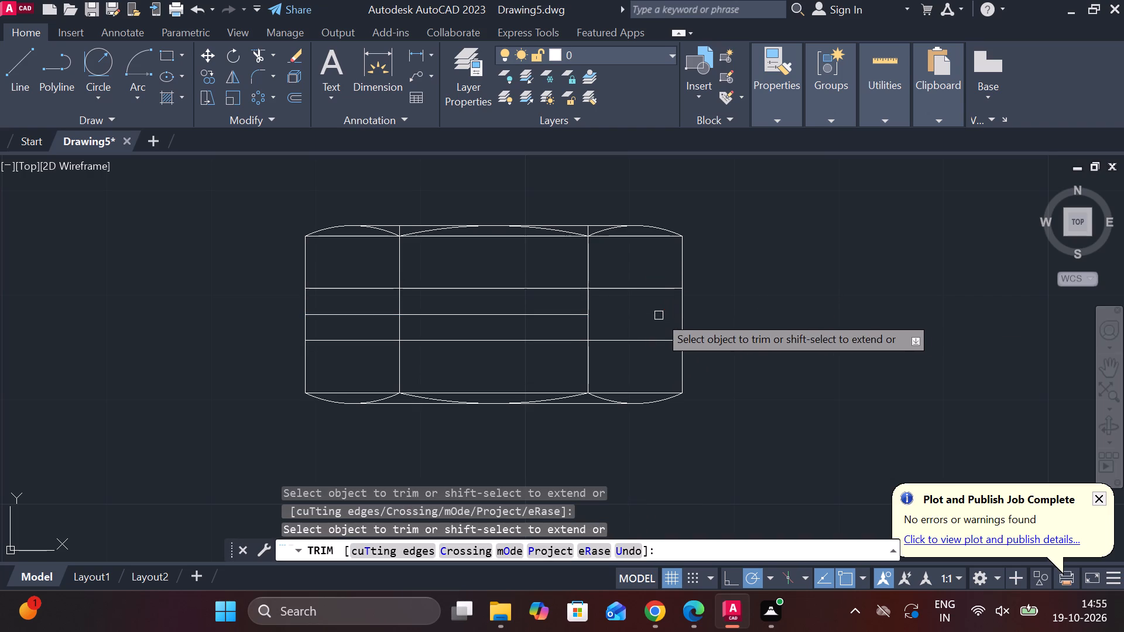
left_click_drag(700, 319, 674, 319)
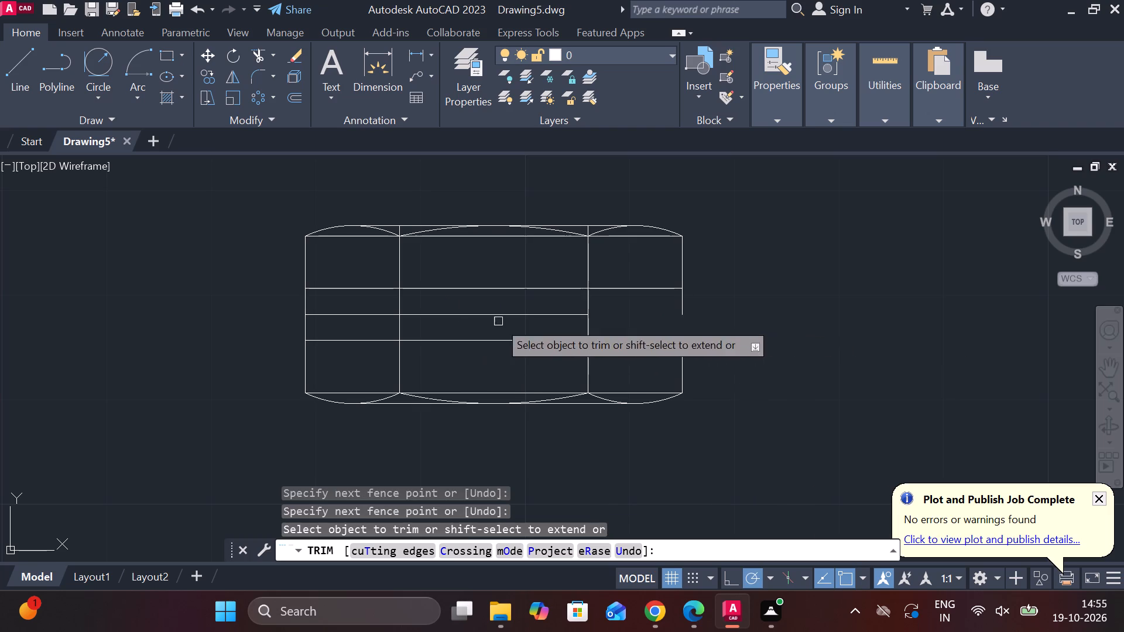
left_click_drag(545, 321, 600, 321)
left_click(680, 305)
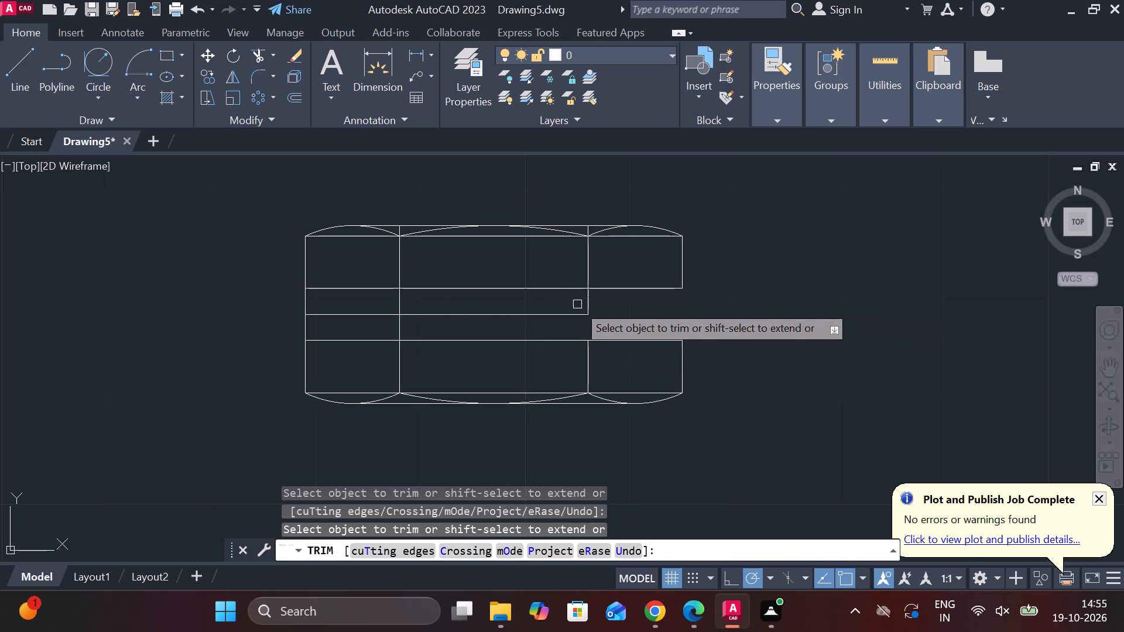
left_click(529, 317)
left_click(502, 316)
left_click(291, 303)
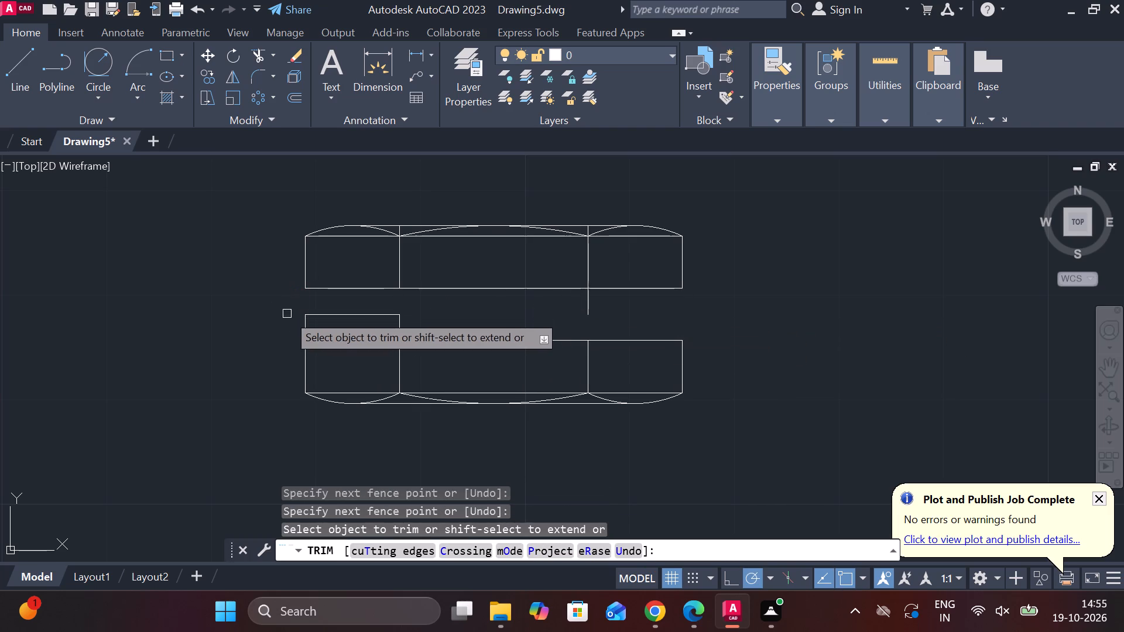
left_click(302, 315)
left_click(396, 324)
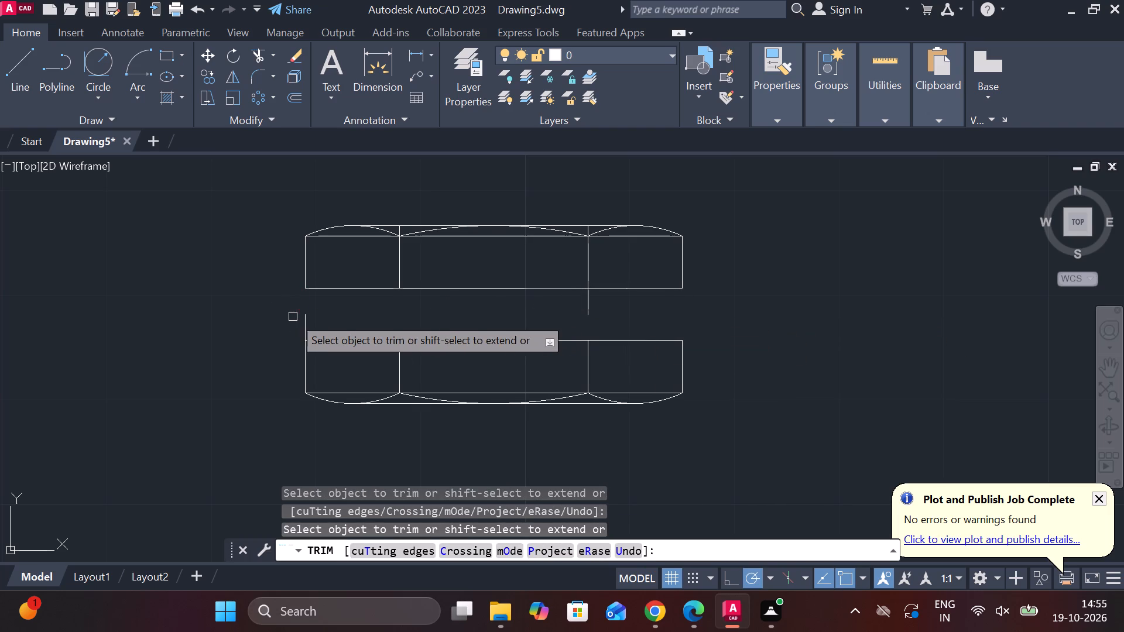
left_click(304, 322)
left_click(588, 305)
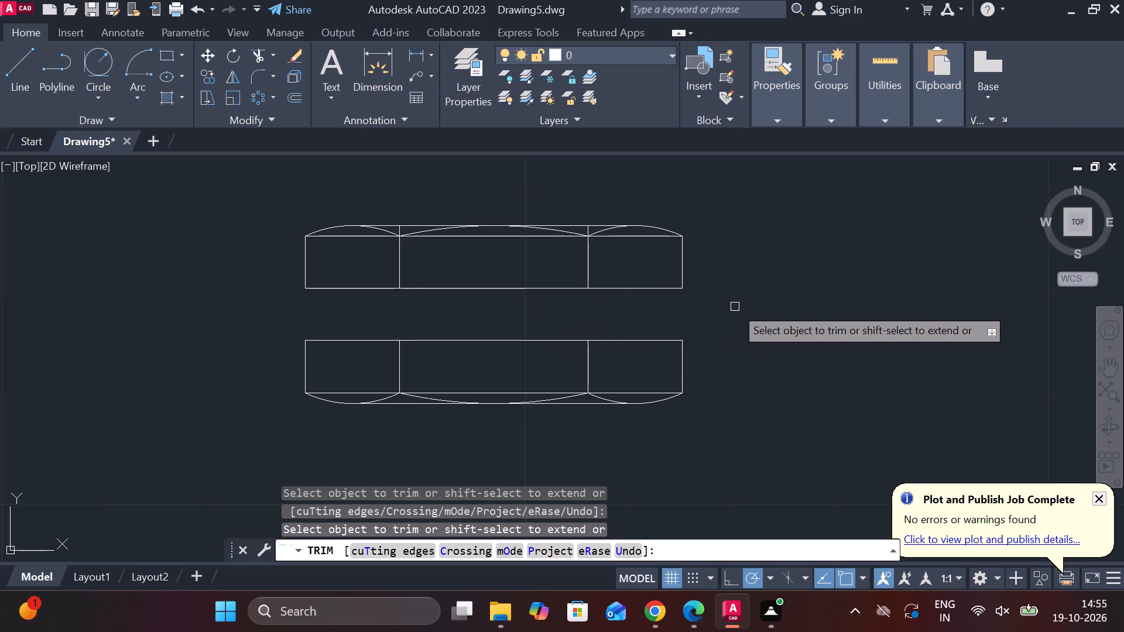
key("Escape")
Move the upper nut portion down 5 so its lower edge meets the lower portion's top edge at the midpoint.
left_click(202, 197)
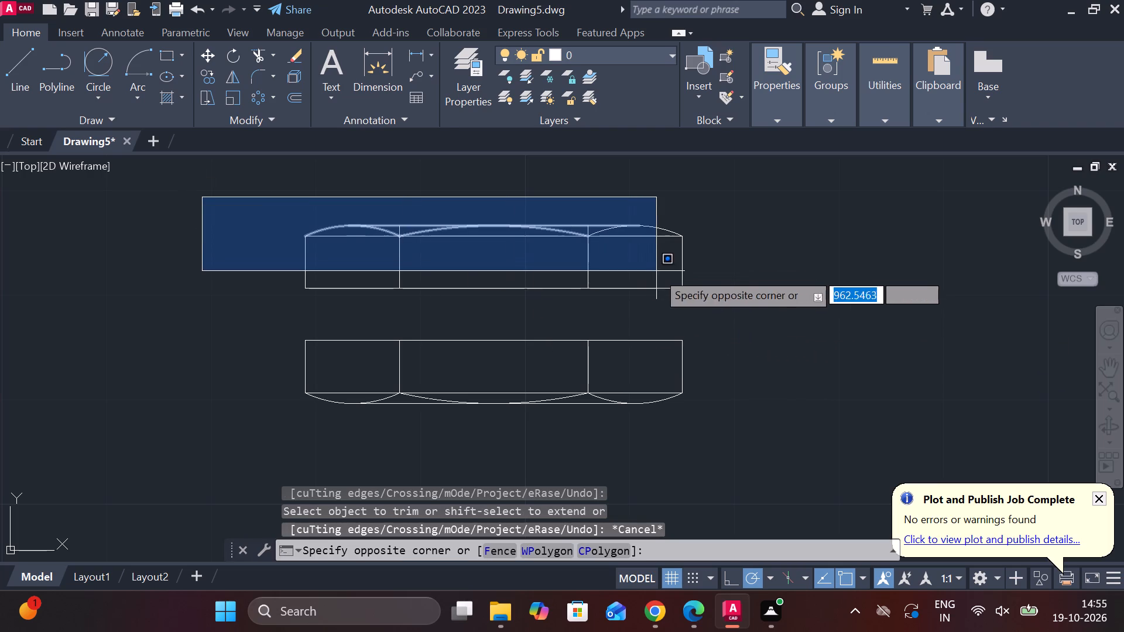
left_click(733, 292)
key("m")
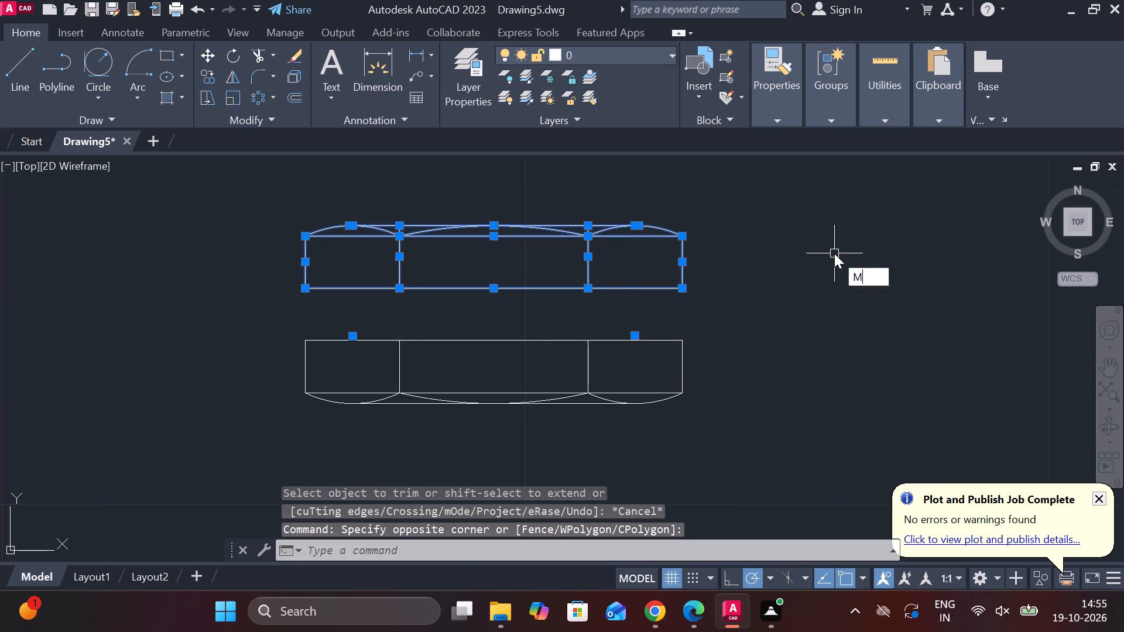
key("Return")
left_click(494, 291)
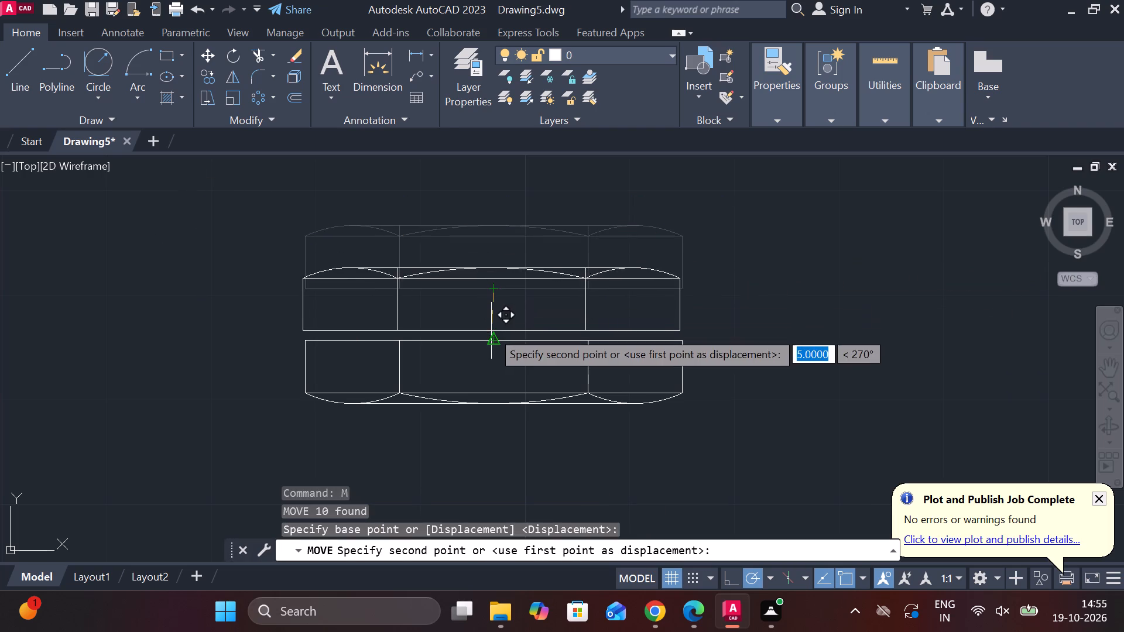
left_click(491, 339)
Erase the two overlapping horizontal lines where the copied nut's portions meet.
left_click(544, 344)
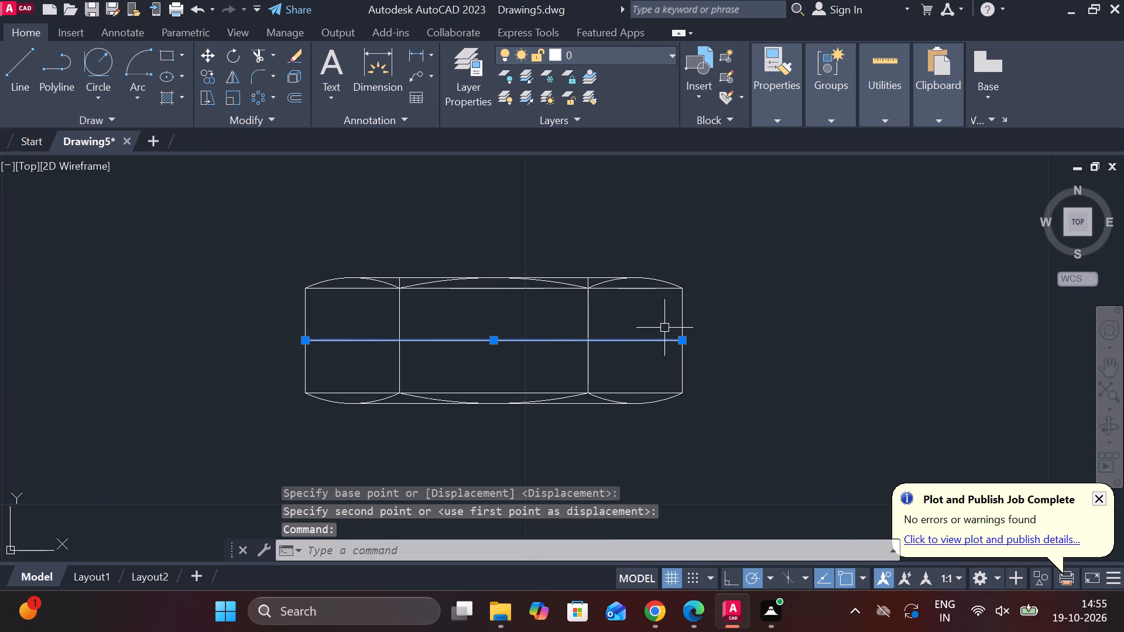
type("E")
key("space")
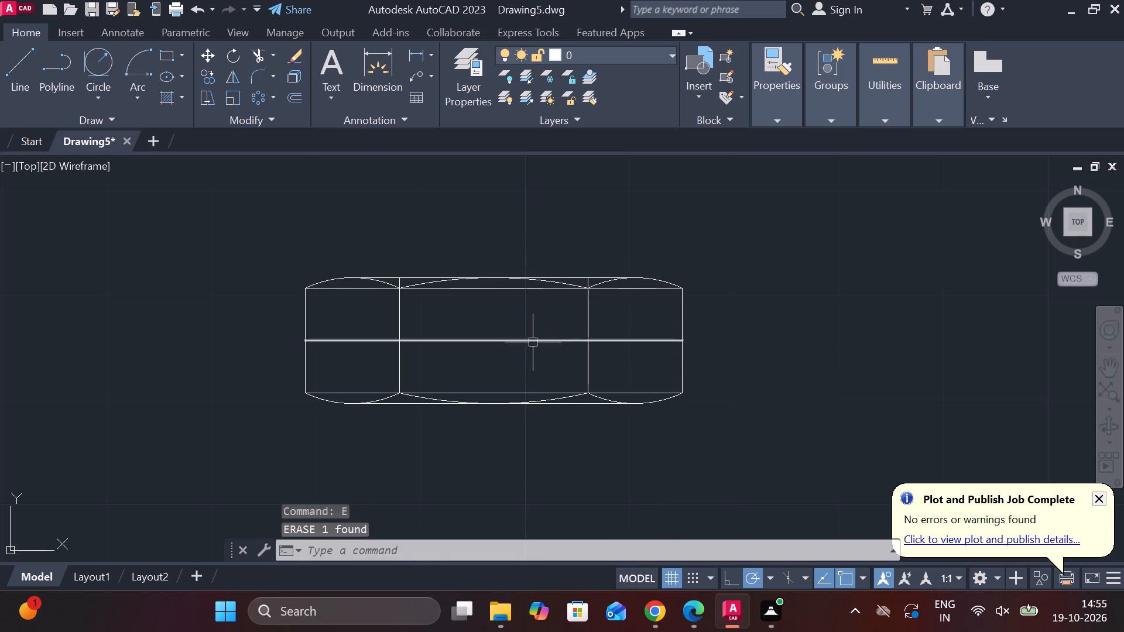
left_click(532, 348)
left_click(523, 342)
left_click(485, 338)
type("E")
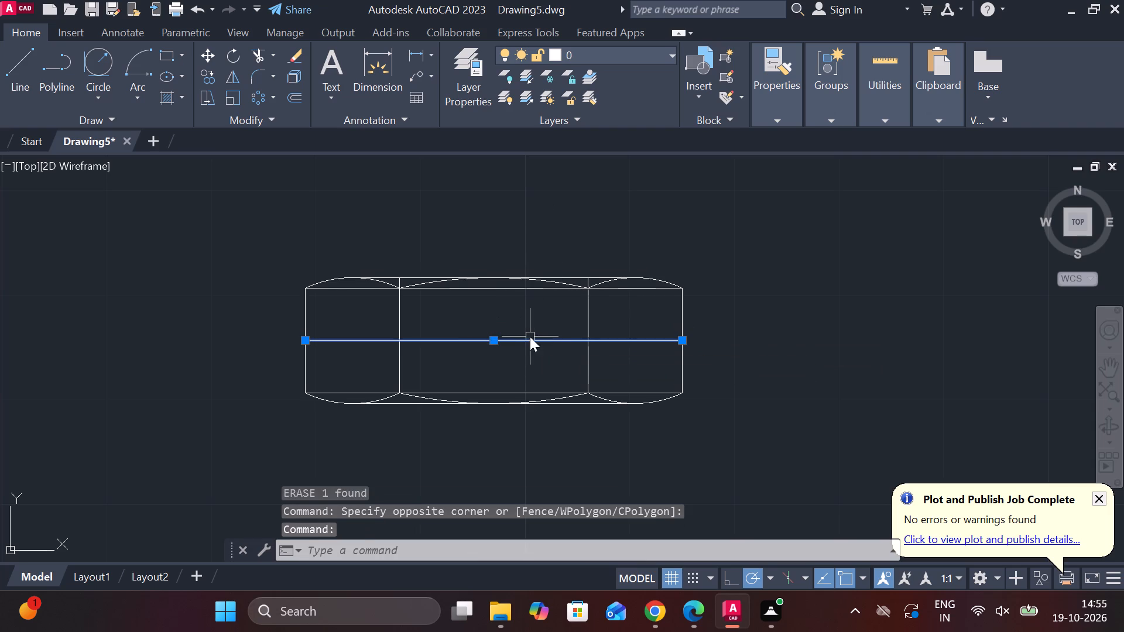
key("space")
Join all the lines and arcs of the shortened nut.
left_click_drag(238, 195, 238, 201)
left_click(853, 483)
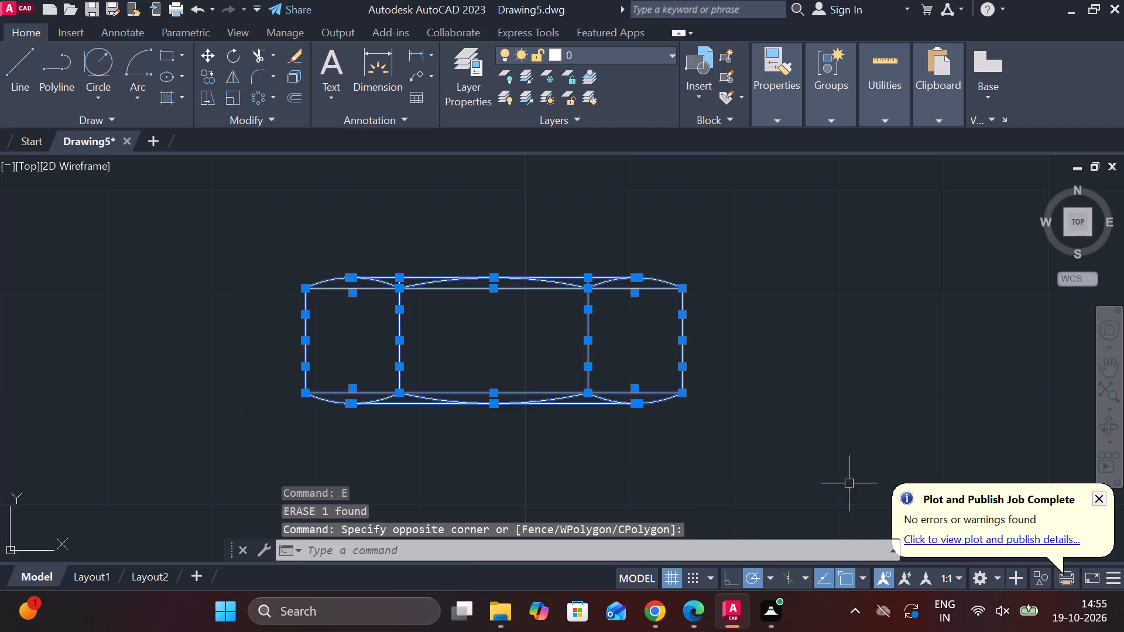
key("j")
key("Return")
Add a linear dimension for the shortened nut's overall height, placed beside the nut.
scroll(746, 407, "down", 1)
scroll(587, 286, "up", 1)
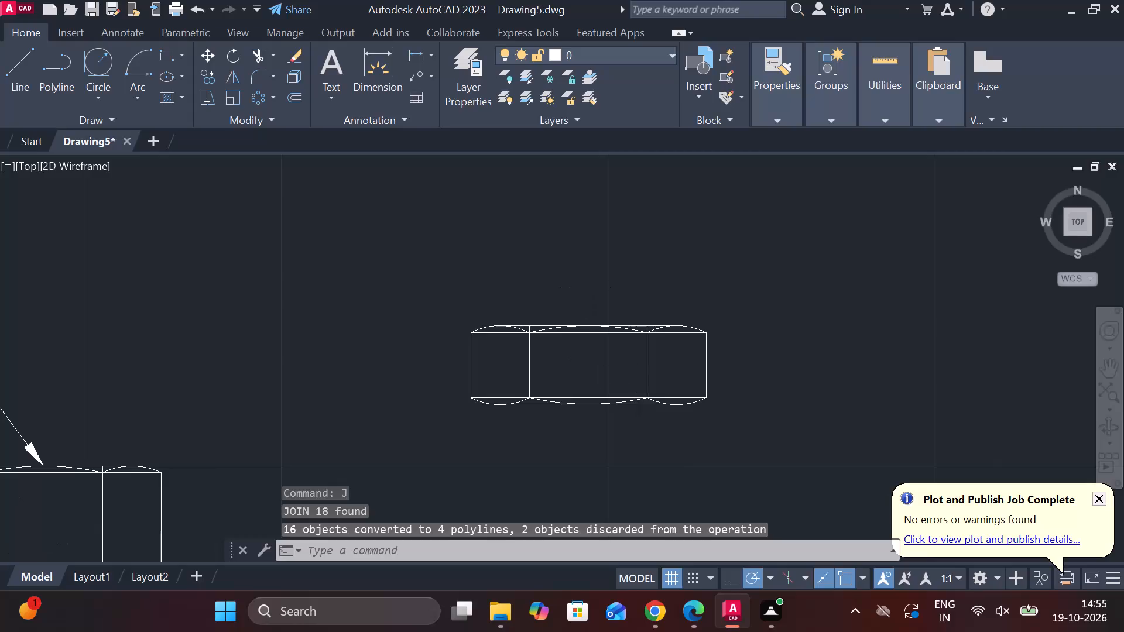
left_click(409, 61)
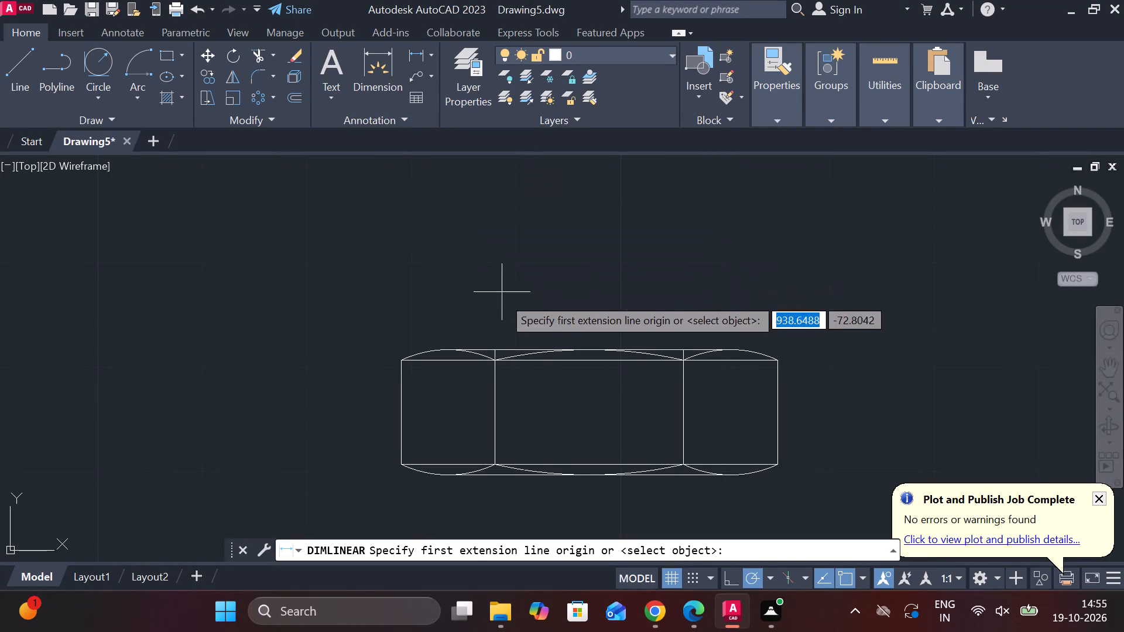
left_click(497, 341)
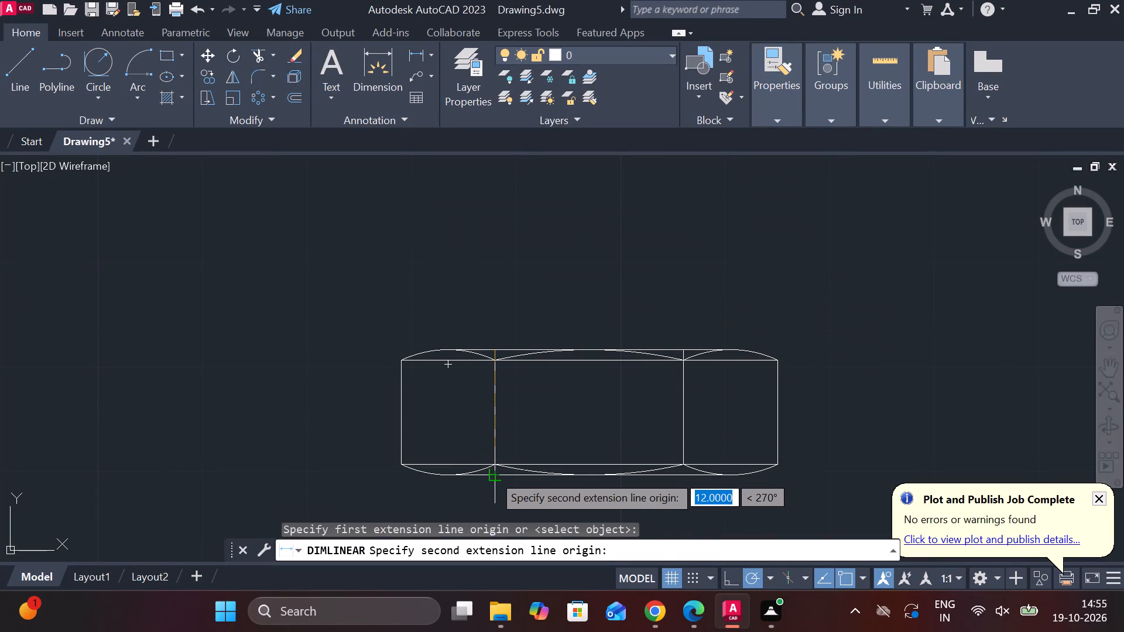
left_click(492, 474)
scroll(342, 438, "down", 2)
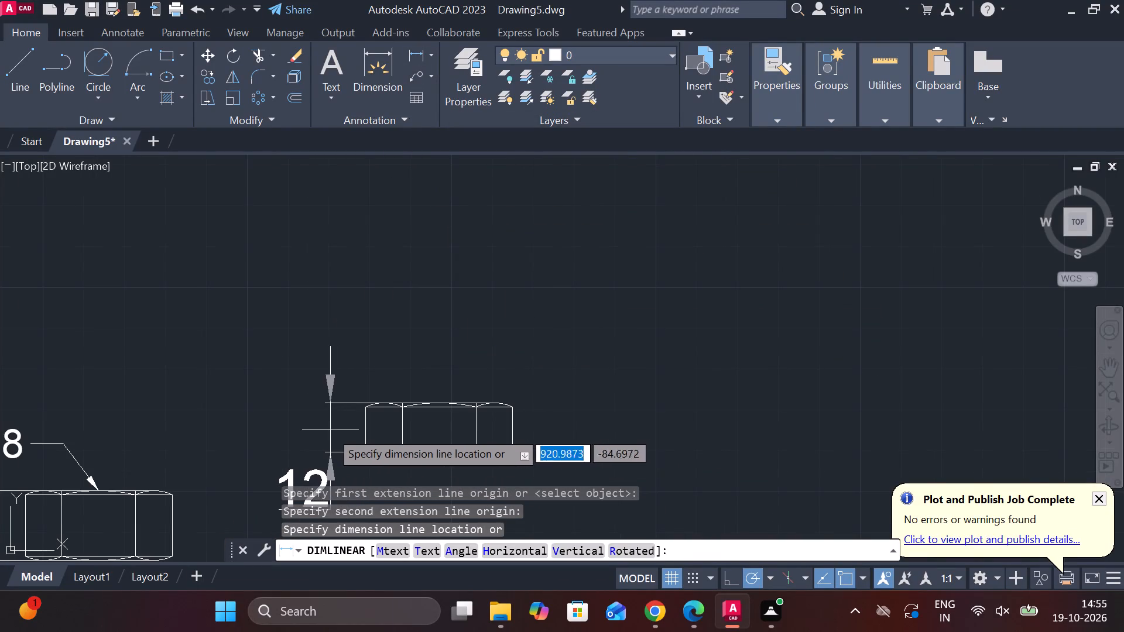
left_click(330, 430)
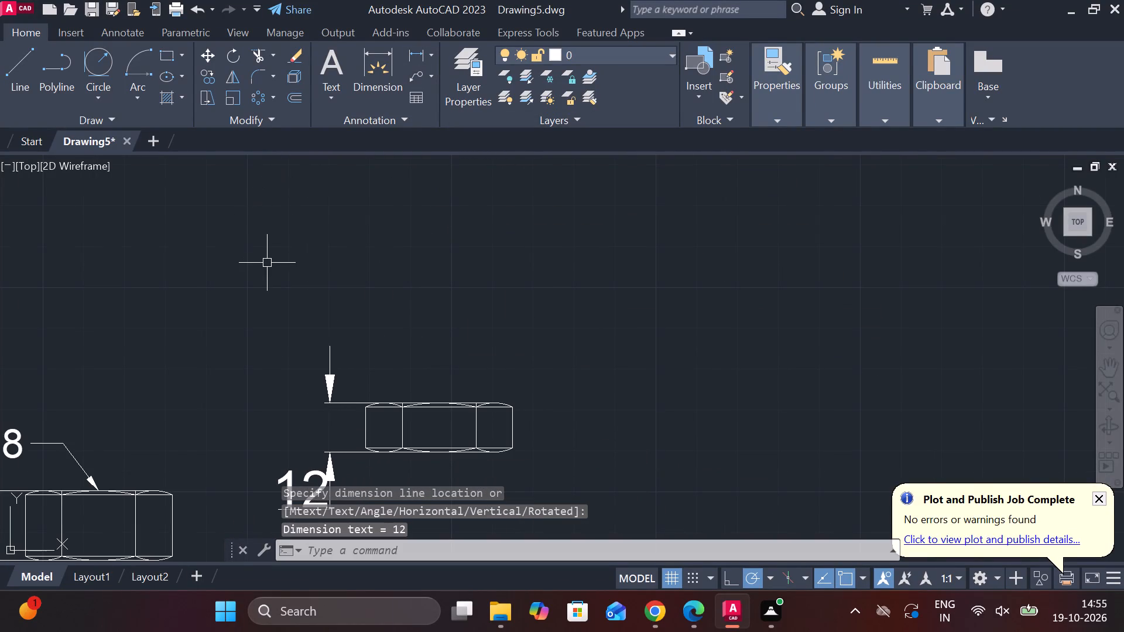
Copy the thicker nut's M18 leader to the midpoint of the shortened nut's top edge.
scroll(267, 264, "down", 1)
middle_click_drag(284, 267, 352, 260)
scroll(198, 376, "up", 1)
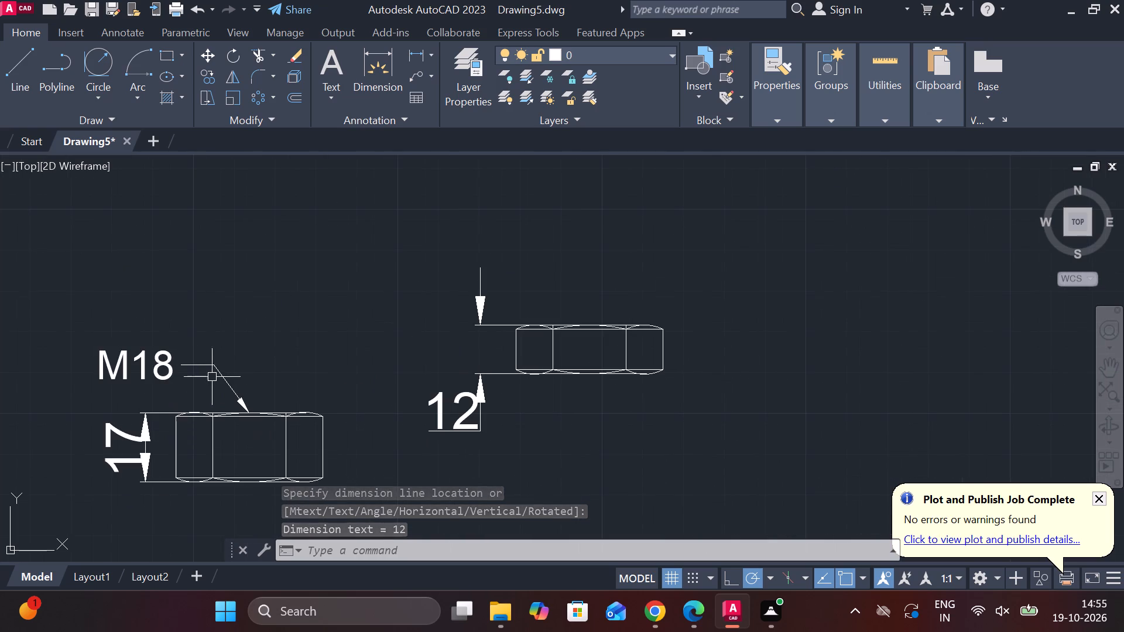
left_click(224, 386)
type("CO")
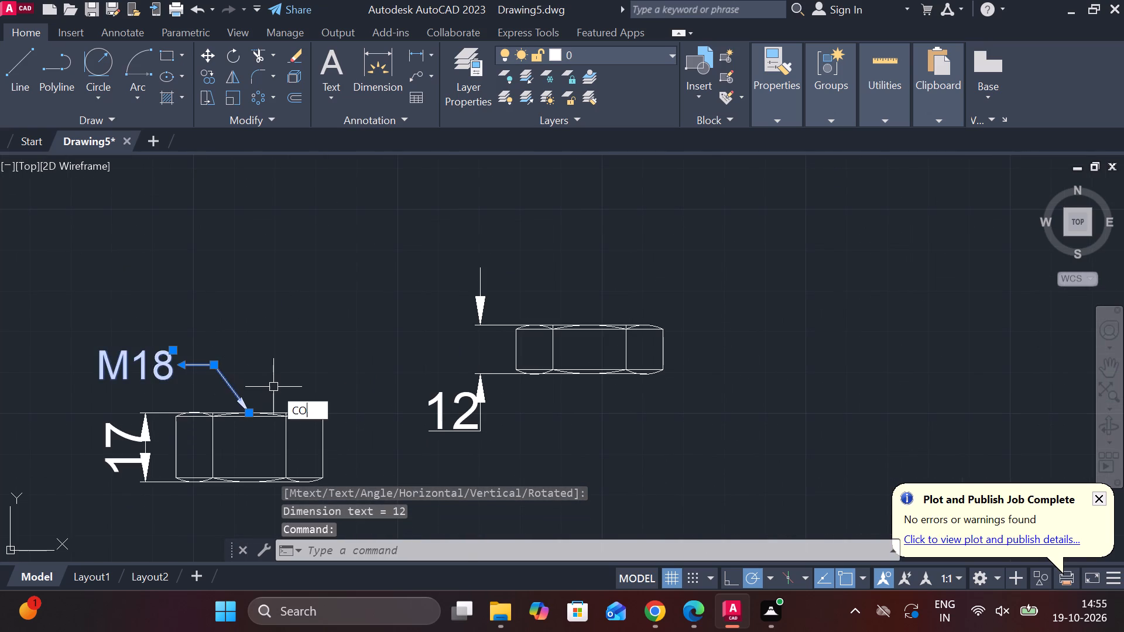
key("Return")
scroll(138, 420, "up", 2)
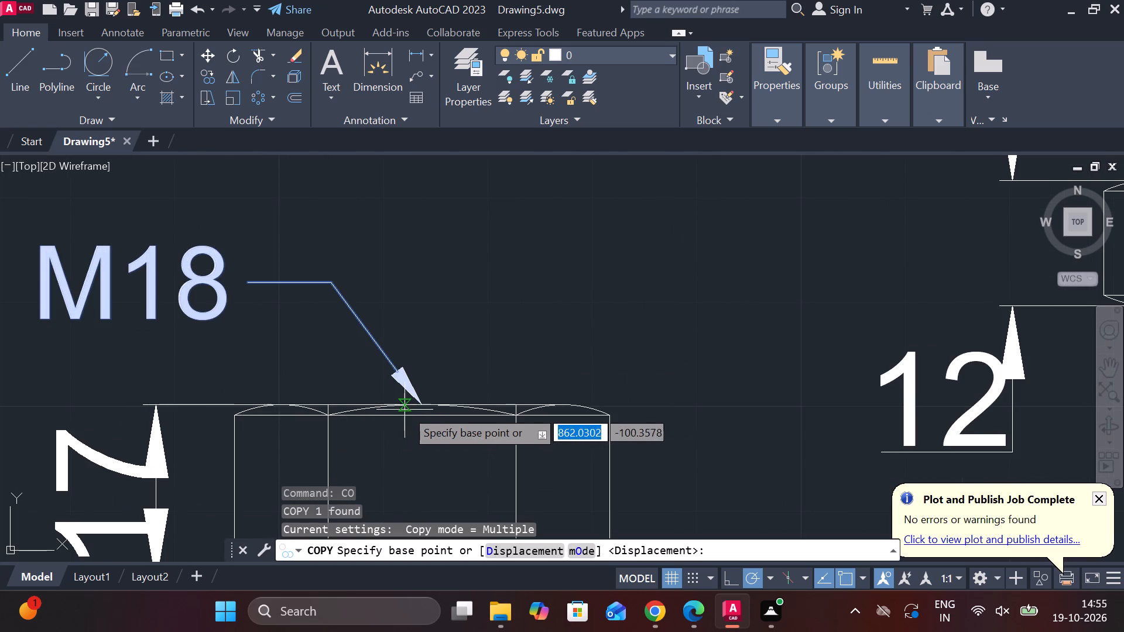
left_click(413, 407)
scroll(425, 370, "down", 1)
middle_click_drag(490, 405, 299, 475)
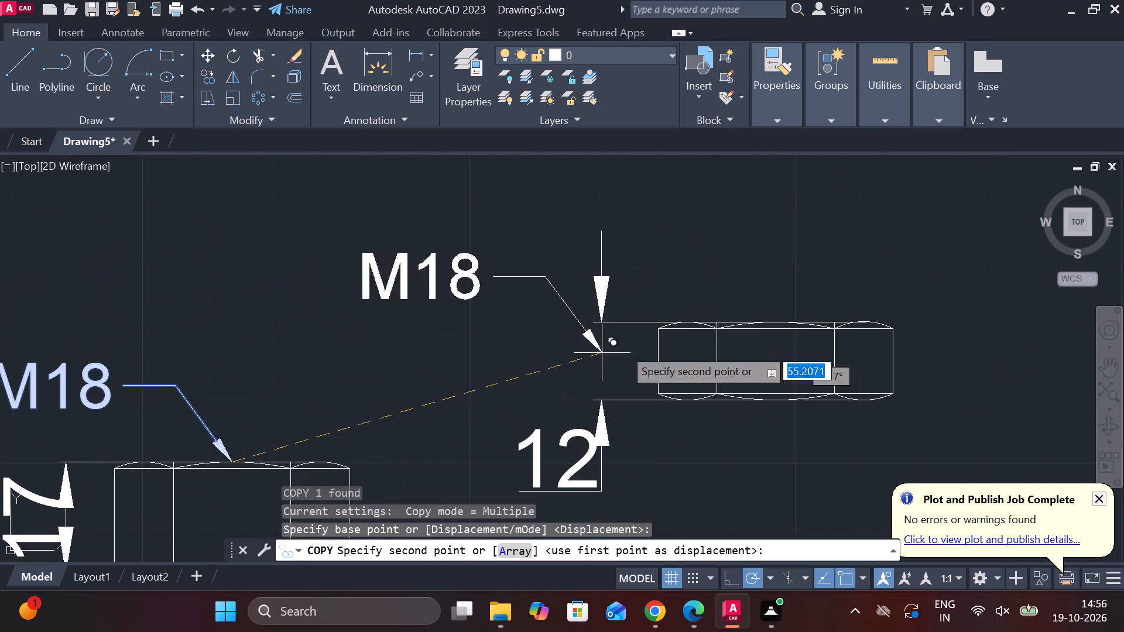
scroll(825, 315, "up", 2)
scroll(828, 321, "down", 2)
scroll(819, 314, "up", 2)
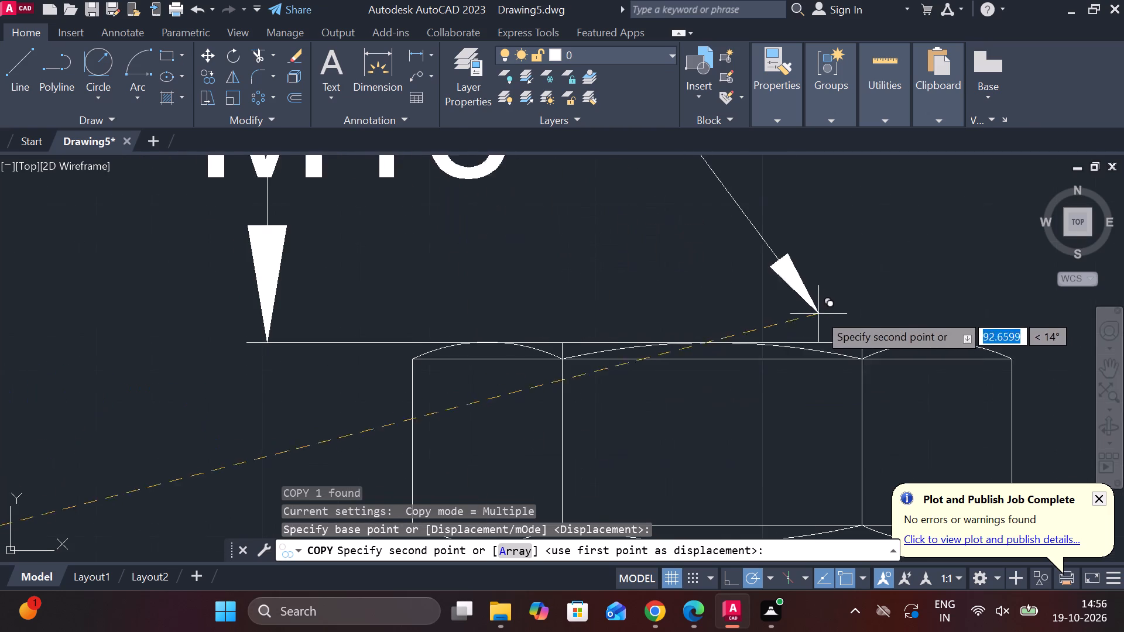
left_click(713, 338)
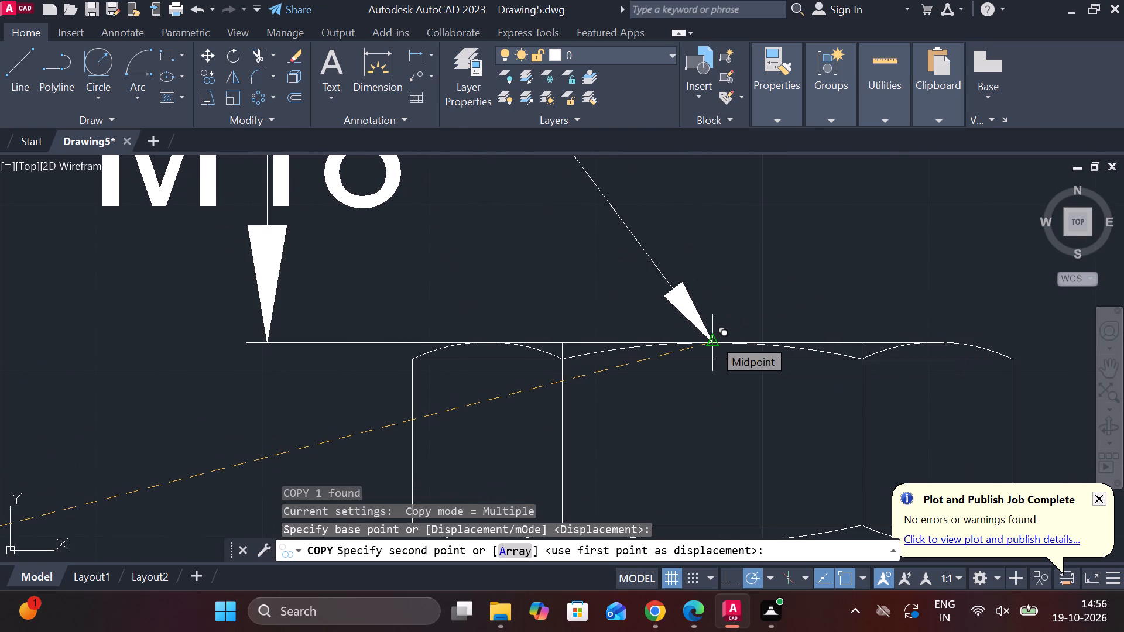
scroll(752, 321, "down", 3)
scroll(892, 306, "up", 1)
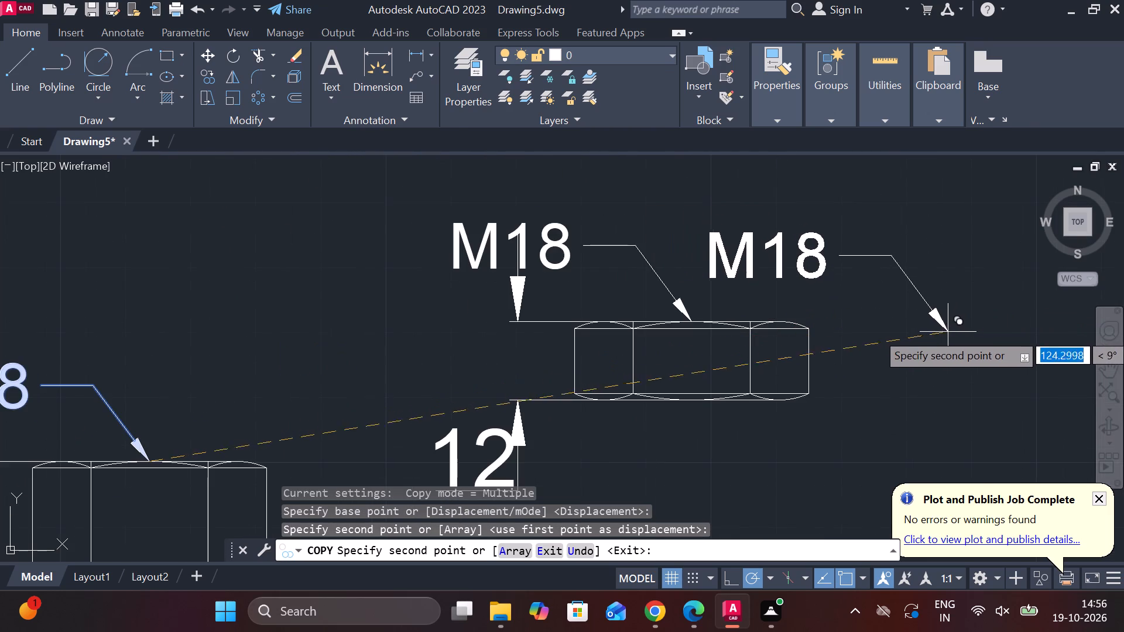
key("Escape")
Move the shortened nut with its 12 dimension and M18 leader to sit closer beside the 17-high nut.
scroll(934, 355, "down", 1)
scroll(868, 366, "down", 1)
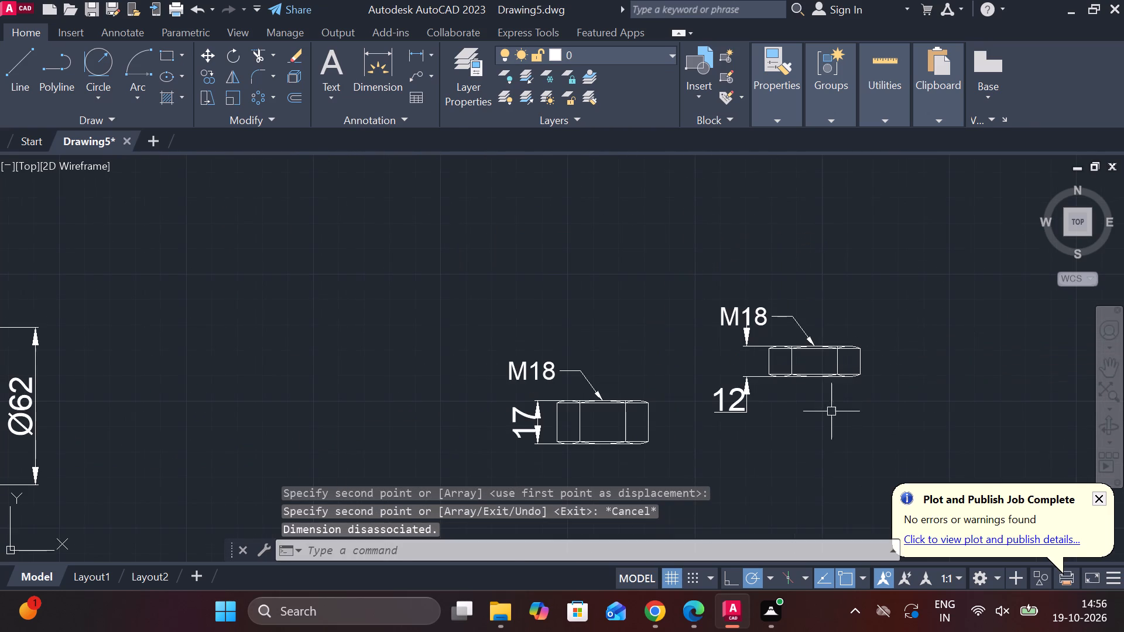
left_click(657, 270)
left_click(892, 458)
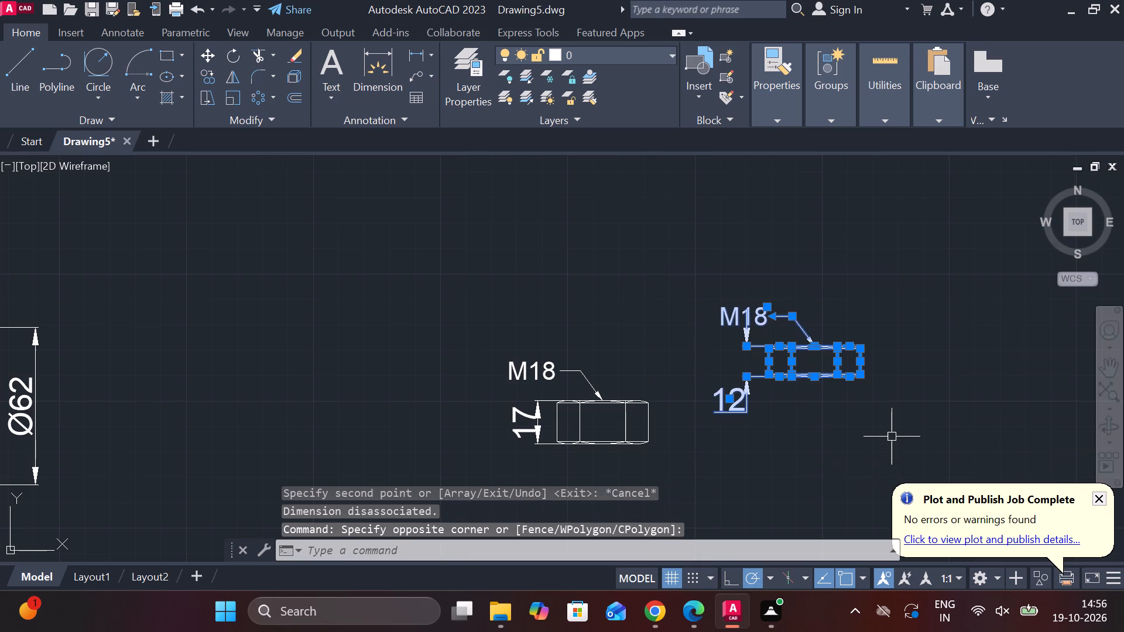
key("m")
key("Return")
left_click(867, 423)
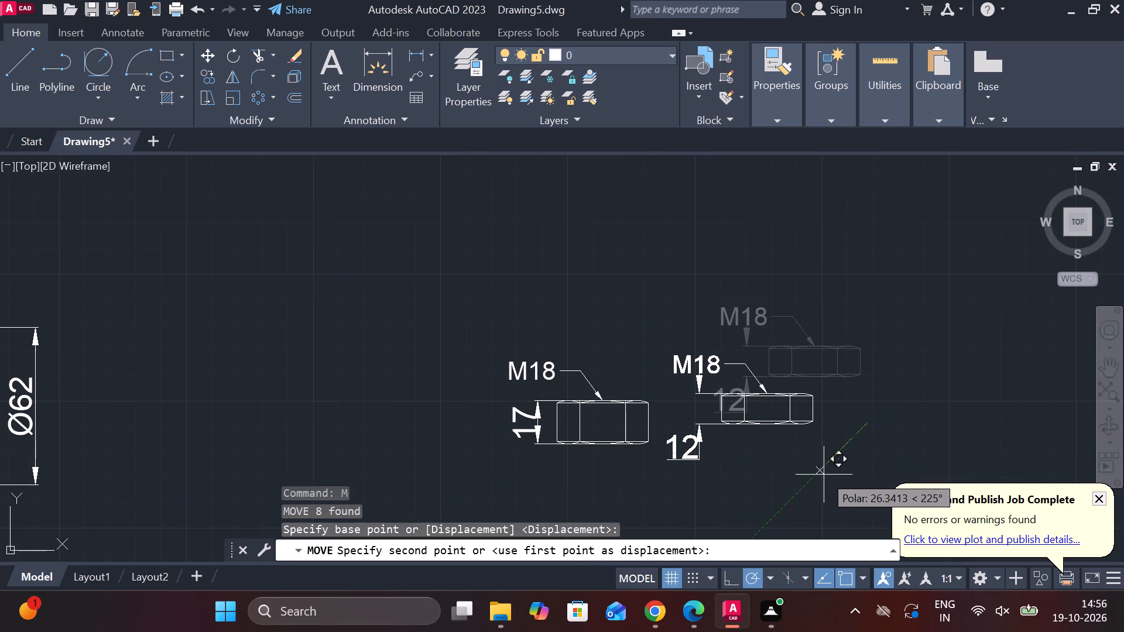
middle_click_drag(659, 445, 457, 409)
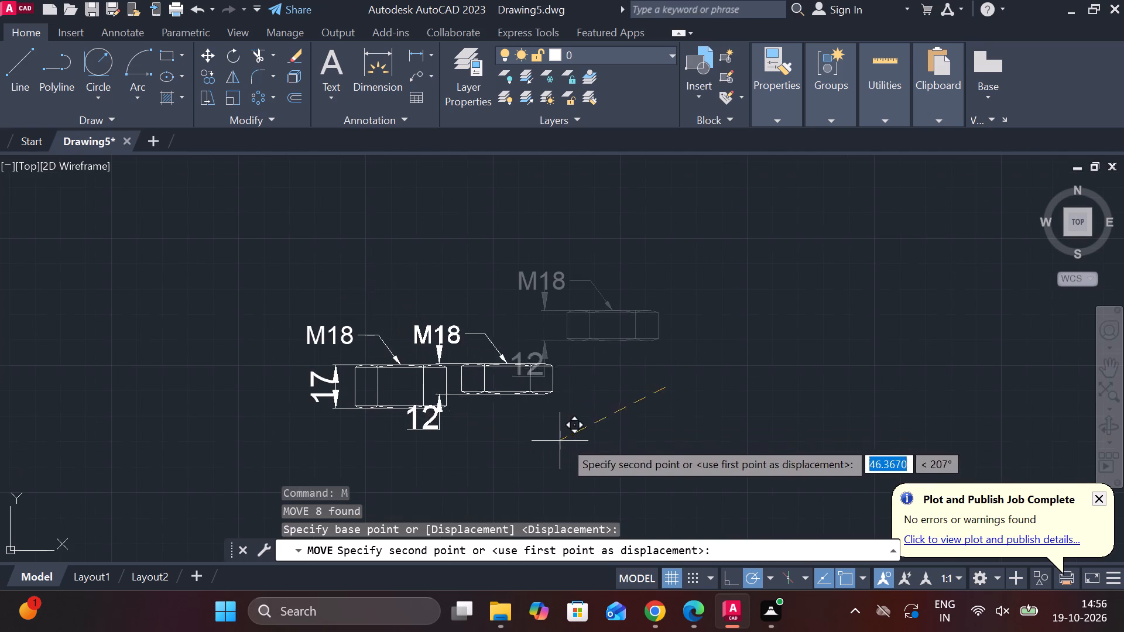
left_click(630, 445)
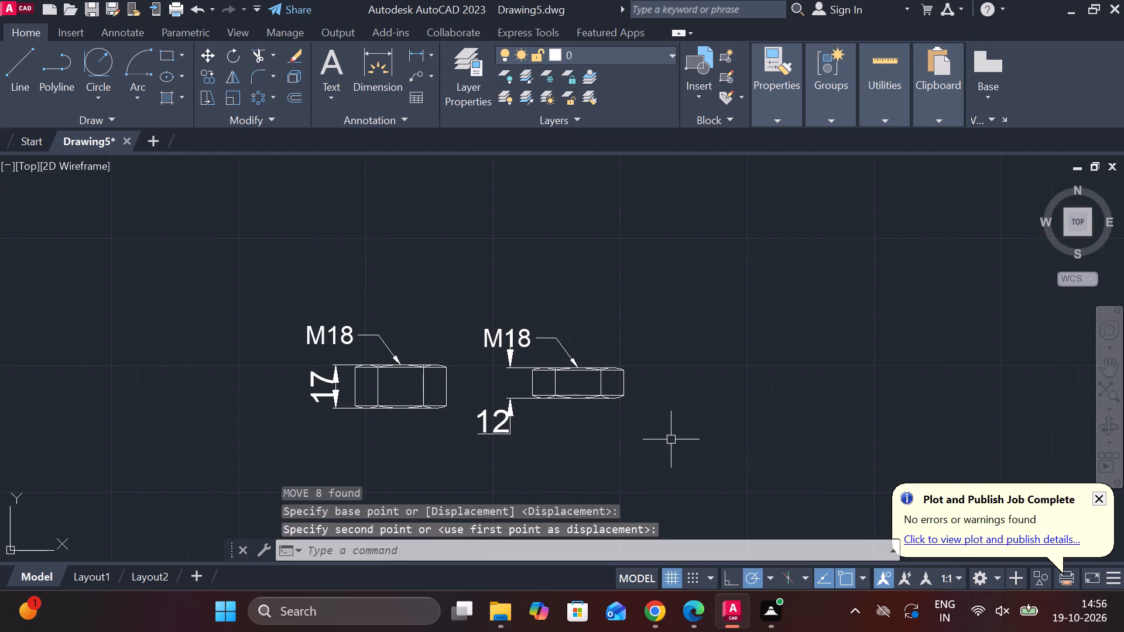
Copy the BUSH-1 No (BRASS) label and paste it beneath the two dimensioned nuts.
scroll(671, 438, "down", 2)
scroll(633, 456, "up", 1)
middle_click_drag(492, 421, 644, 284)
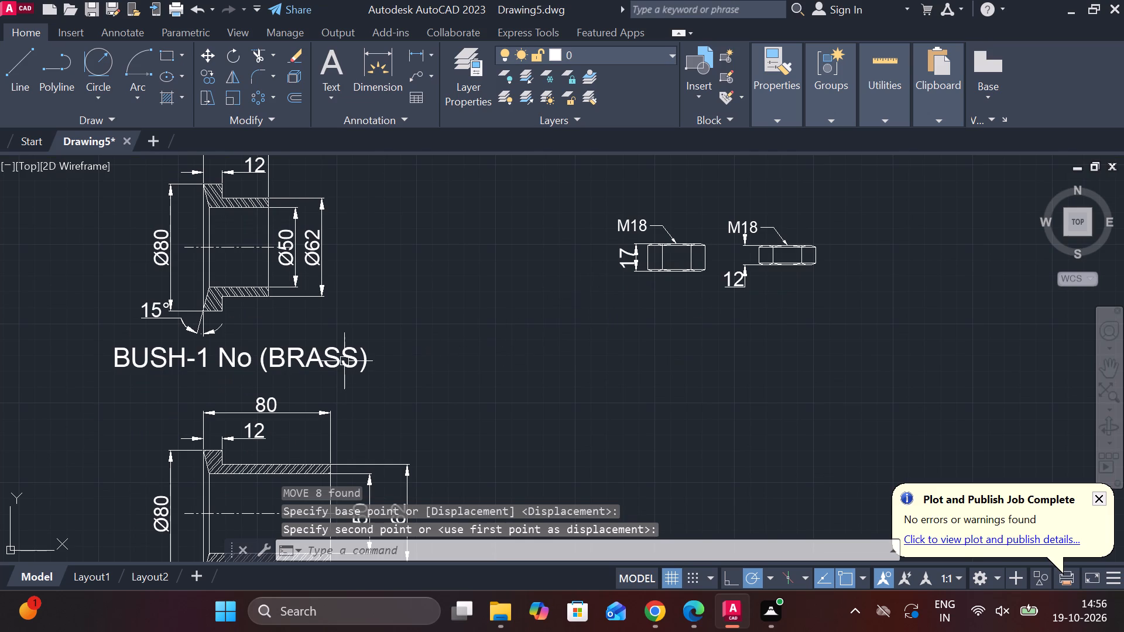
left_click(343, 361)
key("ctrl+c")
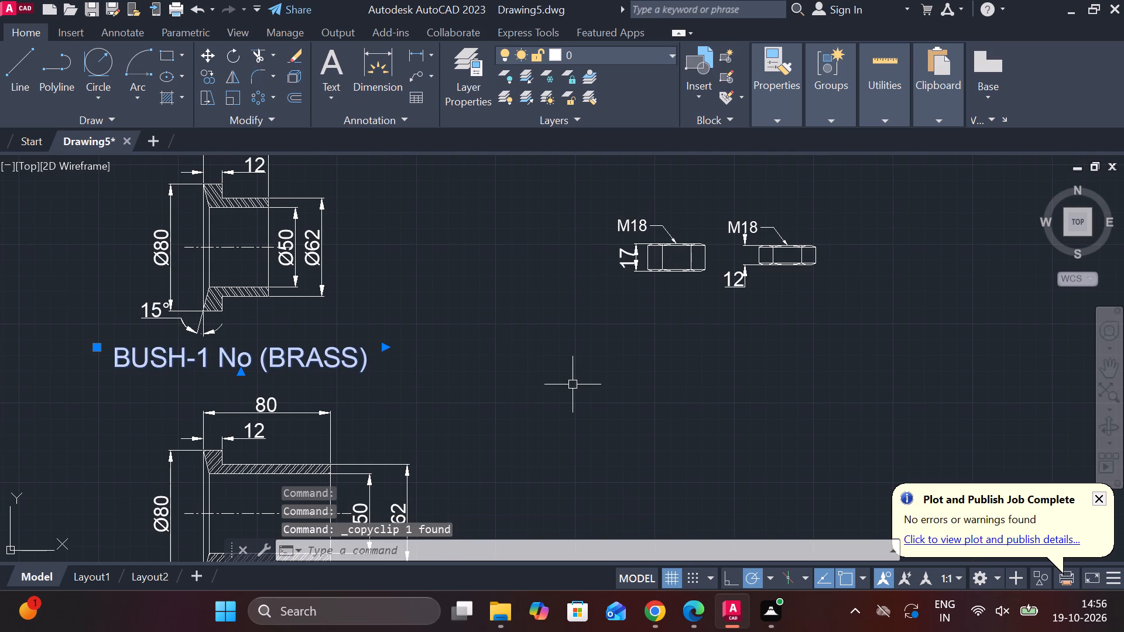
key("v")
key("Escape")
left_click(325, 366)
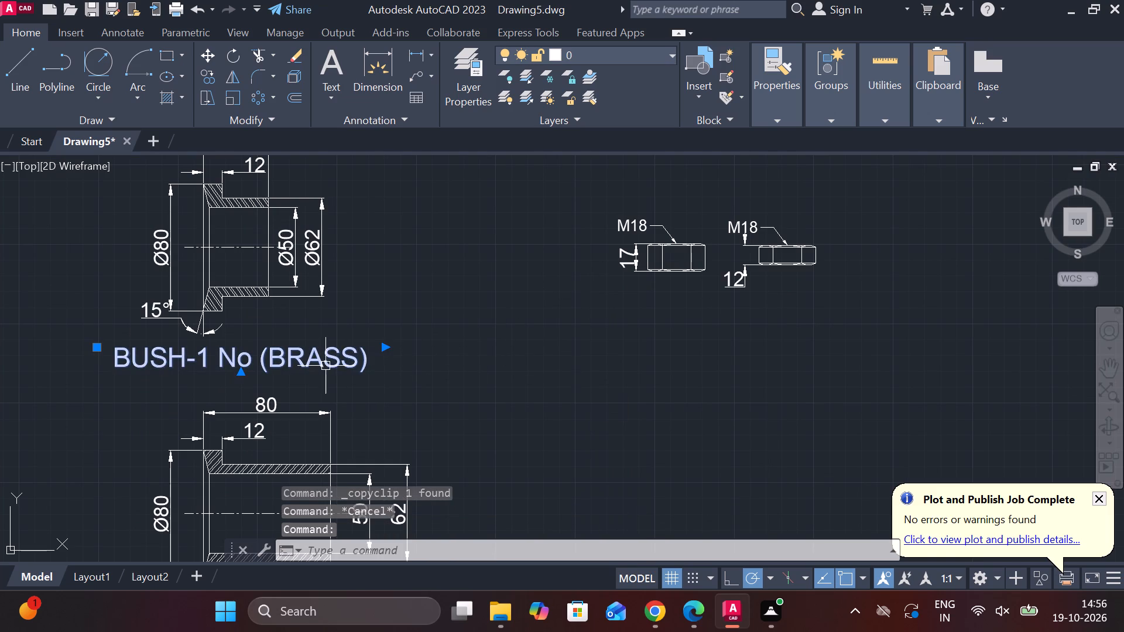
key("ctrl+c")
key("ctrl+v")
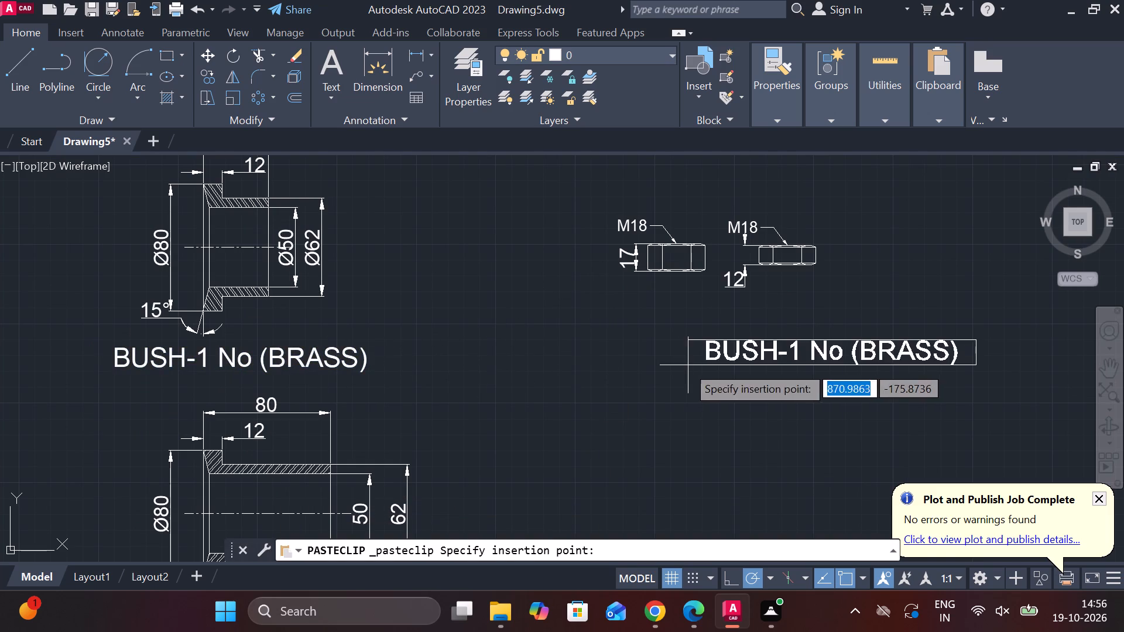
scroll(614, 353, "up", 1)
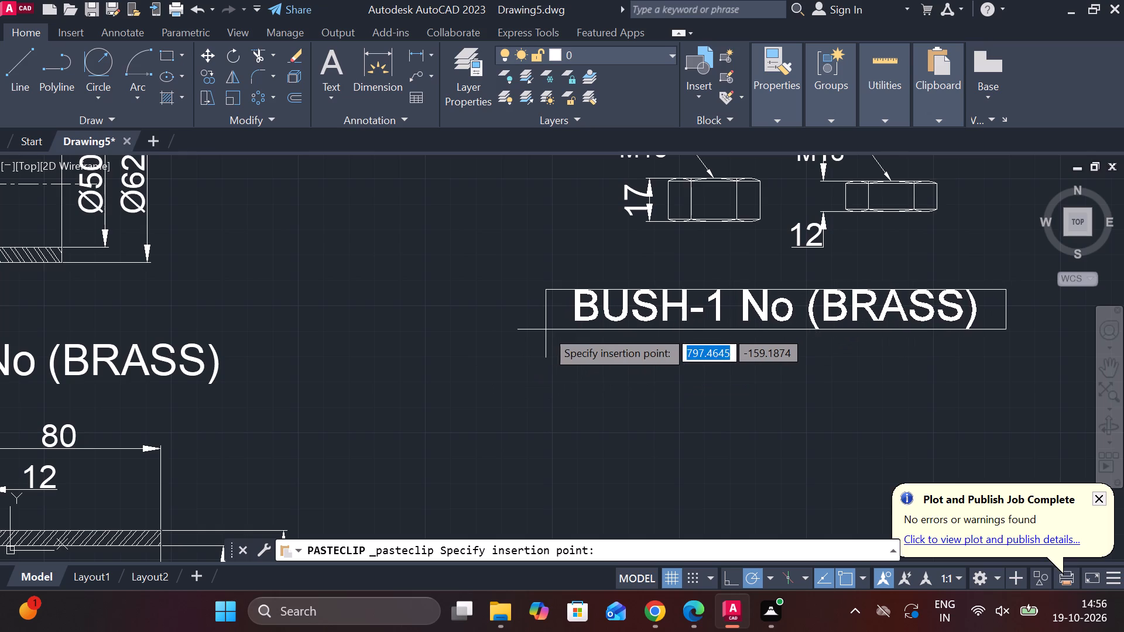
left_click(556, 326)
scroll(584, 329, "down", 1)
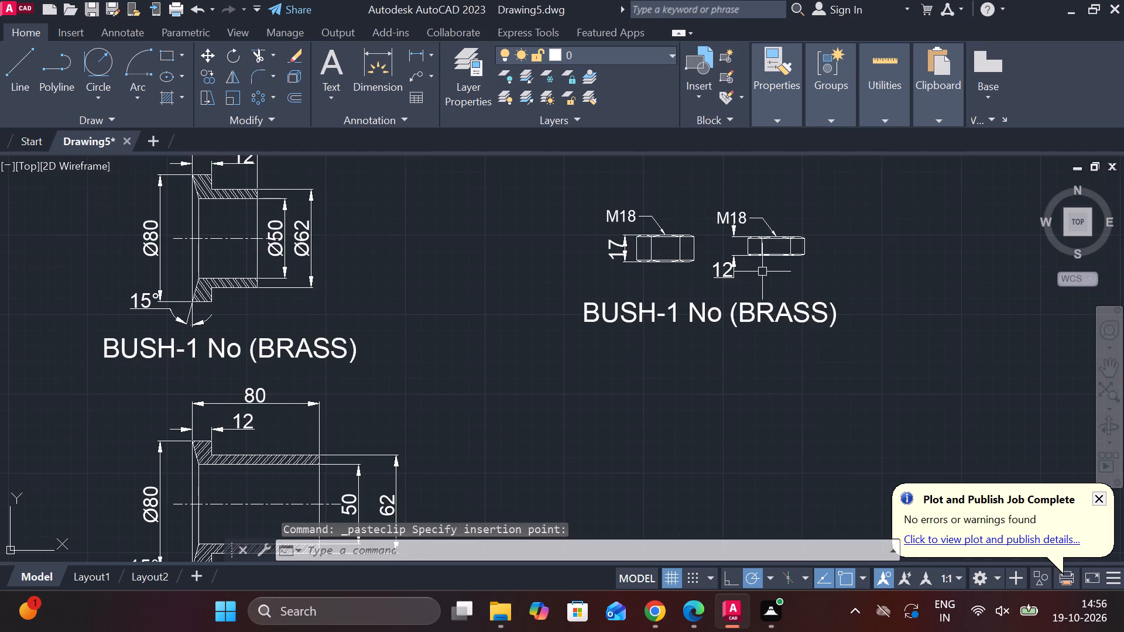
Copy the shortened nut with its 12 dimension and M18 leader into the empty area near the plain thicker nut.
scroll(767, 259, "up", 3)
left_click(695, 146)
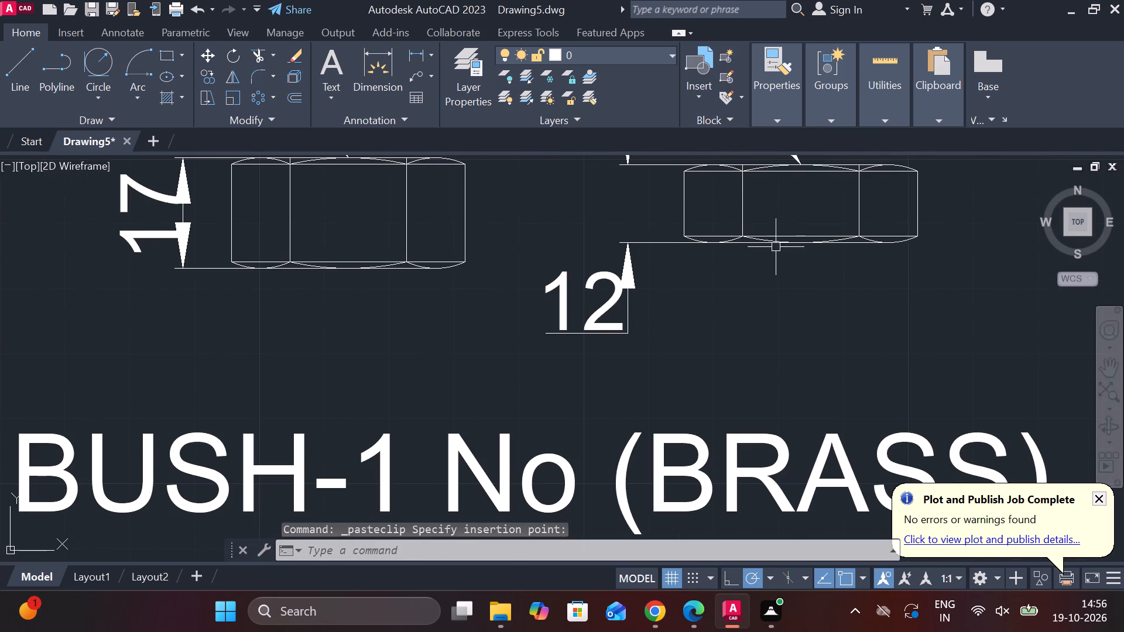
left_click_drag(958, 284, 944, 267)
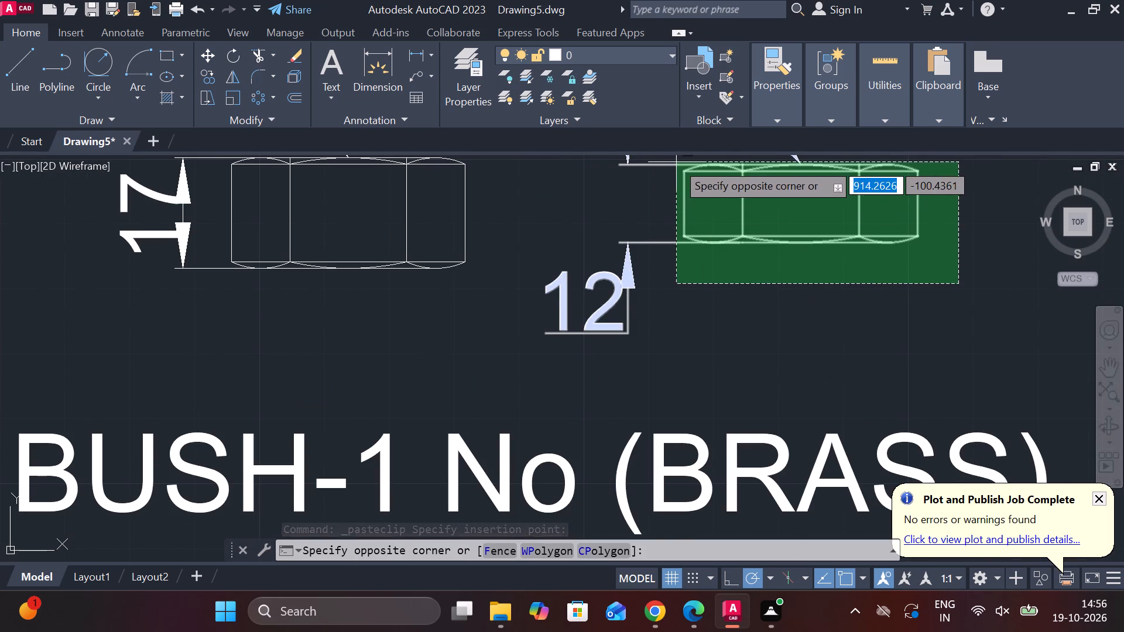
left_click(676, 162)
scroll(678, 229, "down", 1)
type("CO")
key("Return")
left_click(750, 293)
scroll(750, 303, "down", 3)
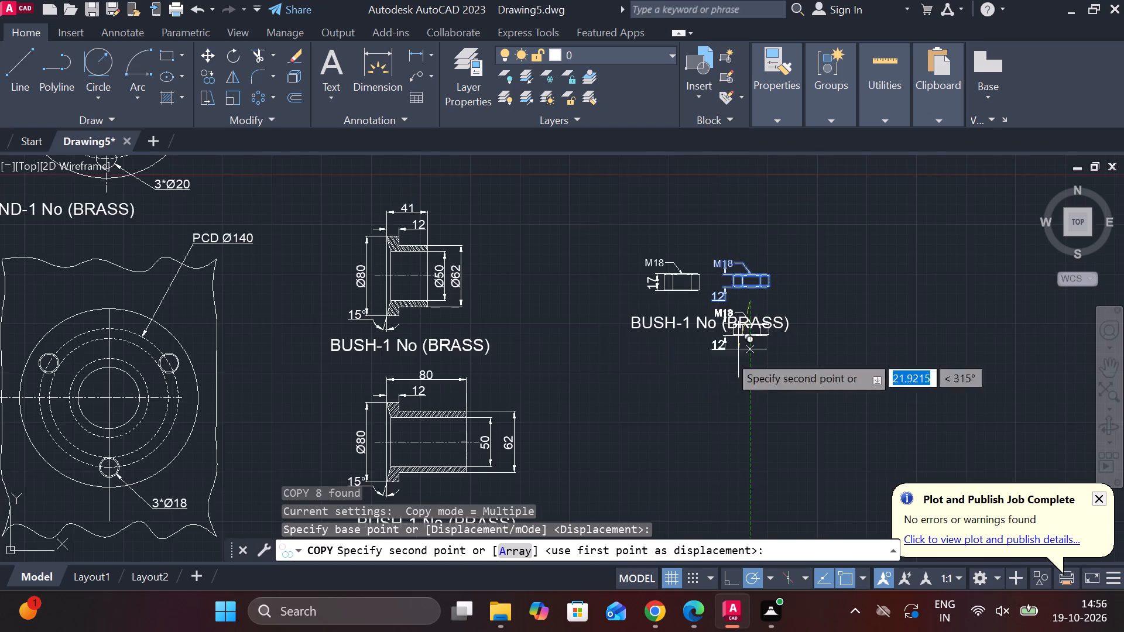
middle_click_drag(430, 344, 958, 349)
scroll(659, 345, "down", 2)
scroll(159, 305, "up", 3)
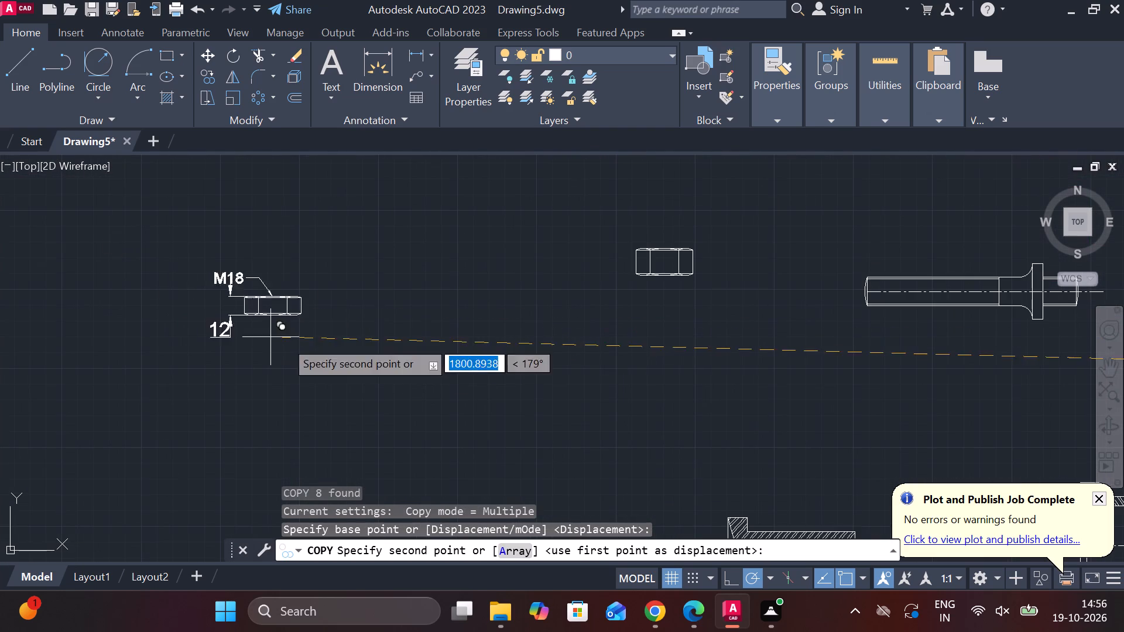
scroll(455, 349, "up", 1)
left_click(455, 349)
key("Escape")
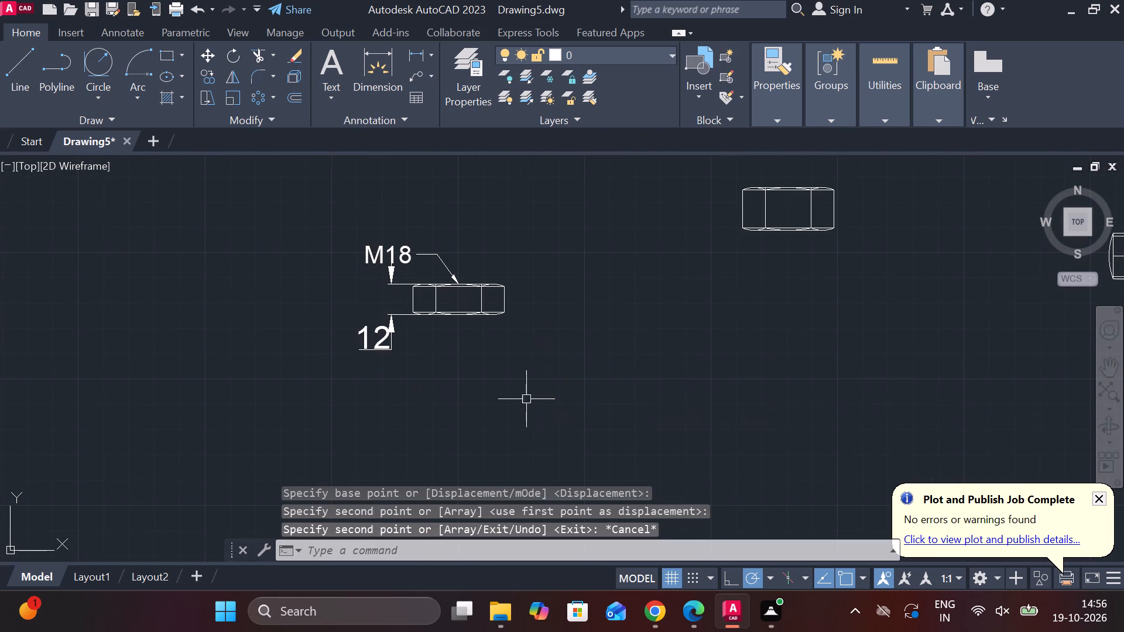
Erase the 12 dimension and M18 leader from the new copy of the shortened nut.
left_click(395, 237)
left_click(393, 273)
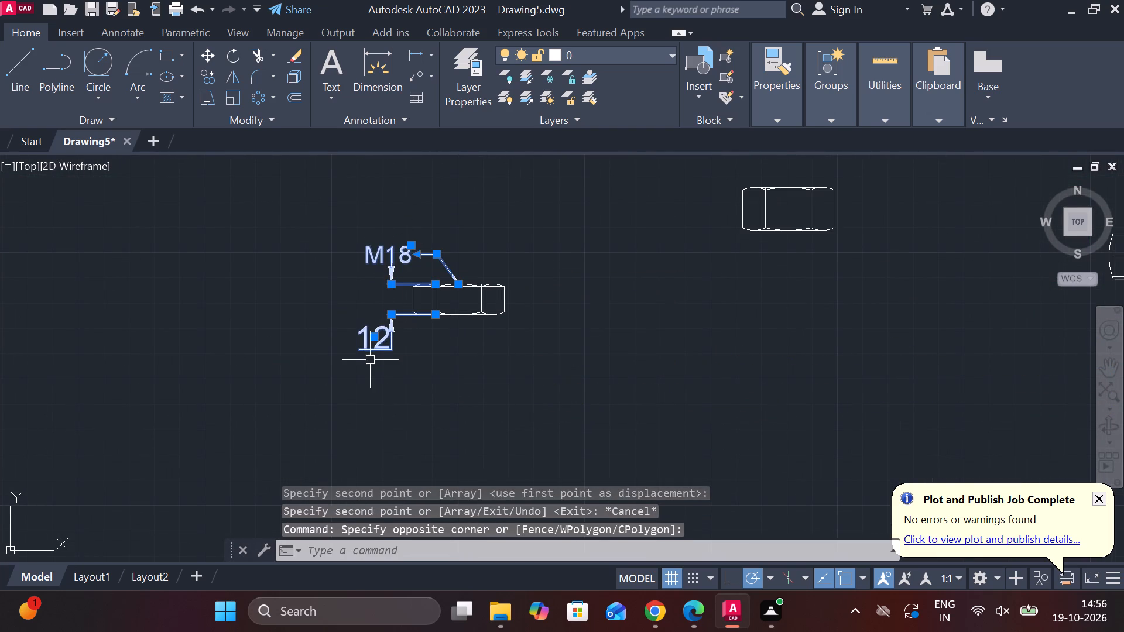
type("E")
key("space")
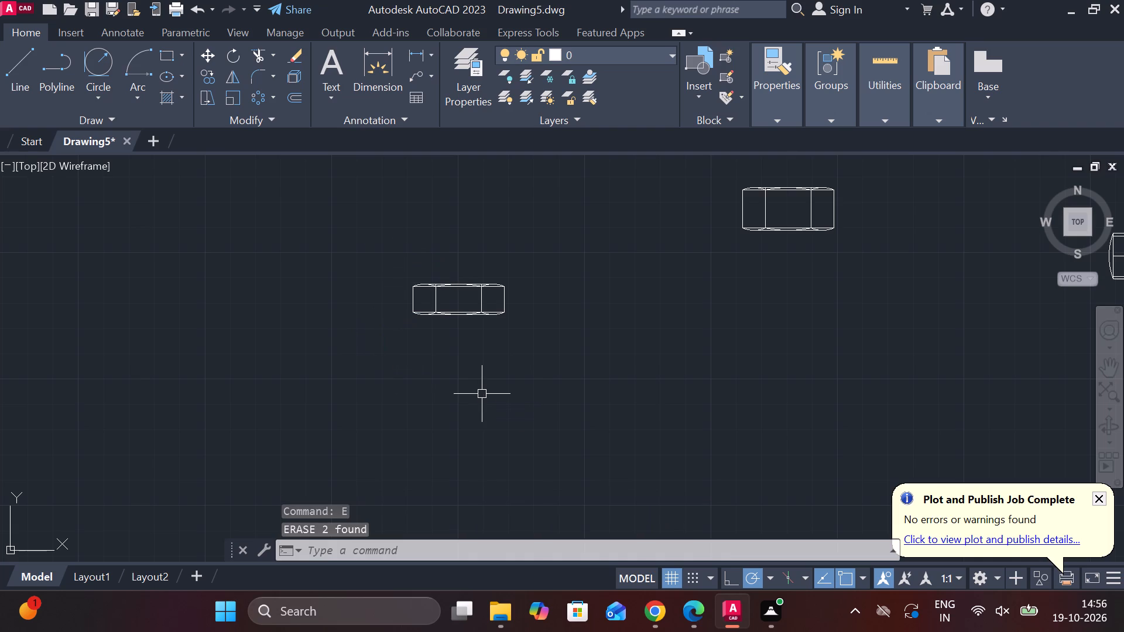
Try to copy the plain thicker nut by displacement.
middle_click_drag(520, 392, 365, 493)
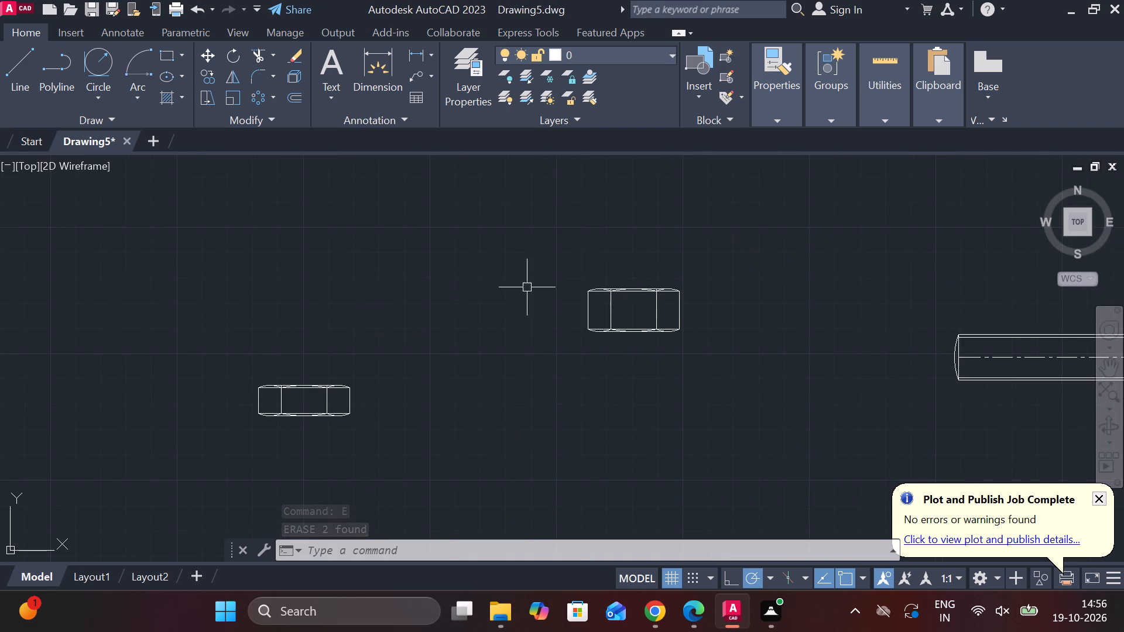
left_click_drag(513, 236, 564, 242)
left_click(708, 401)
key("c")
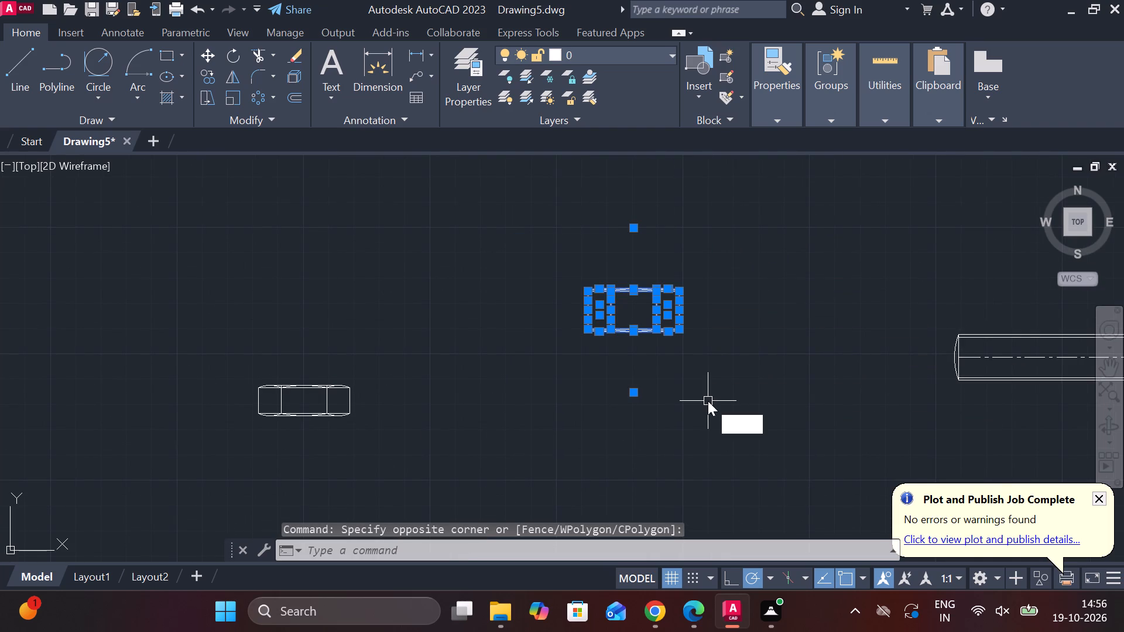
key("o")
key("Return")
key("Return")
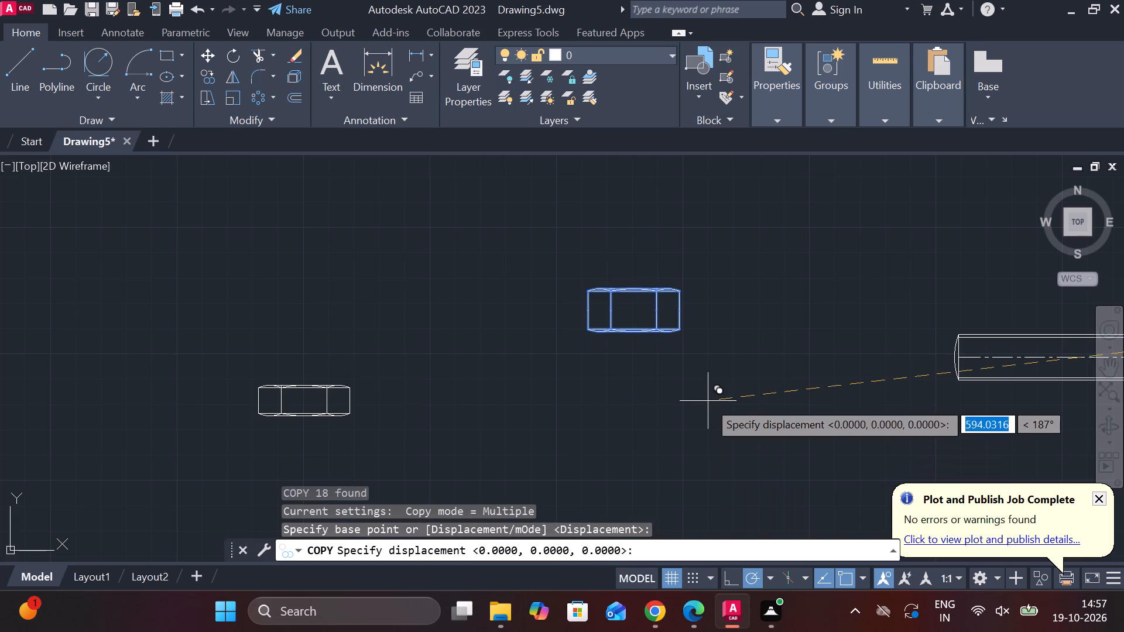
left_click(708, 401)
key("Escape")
Copy the plain thicker nut and place the duplicate just above the original.
left_click_drag(543, 208, 559, 255)
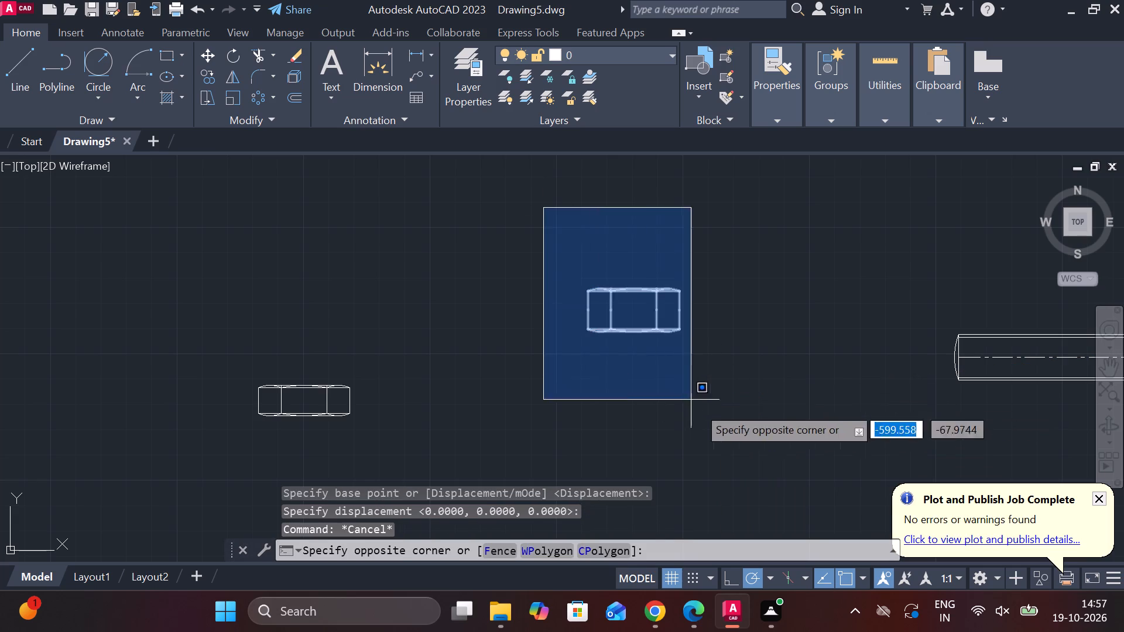
left_click(734, 430)
type("CO")
key("Return")
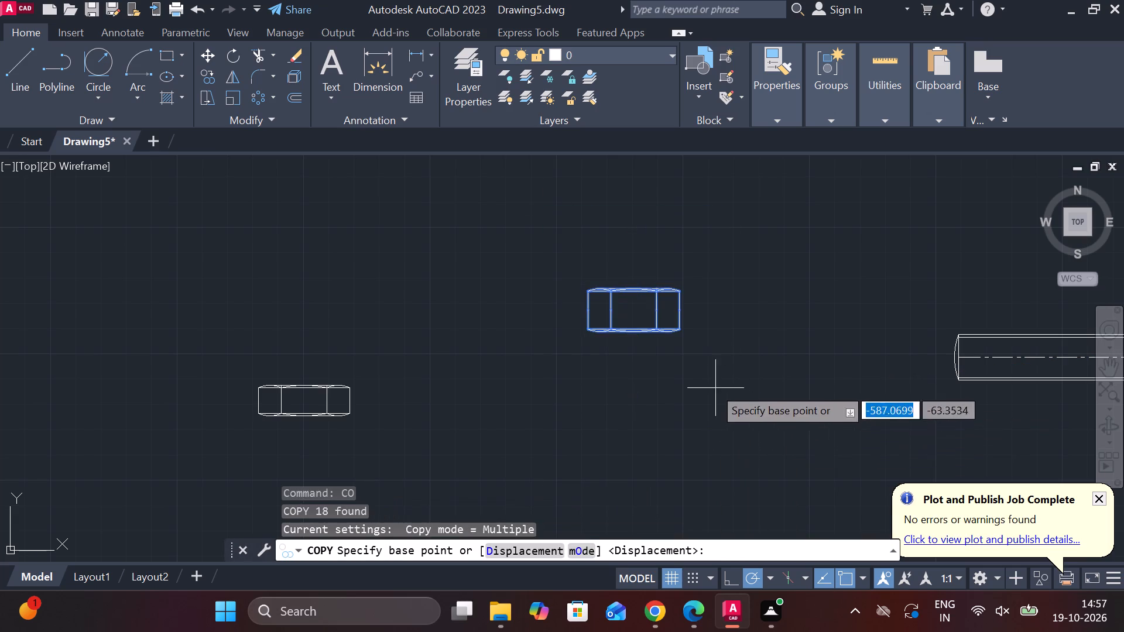
left_click(680, 374)
left_click(699, 270)
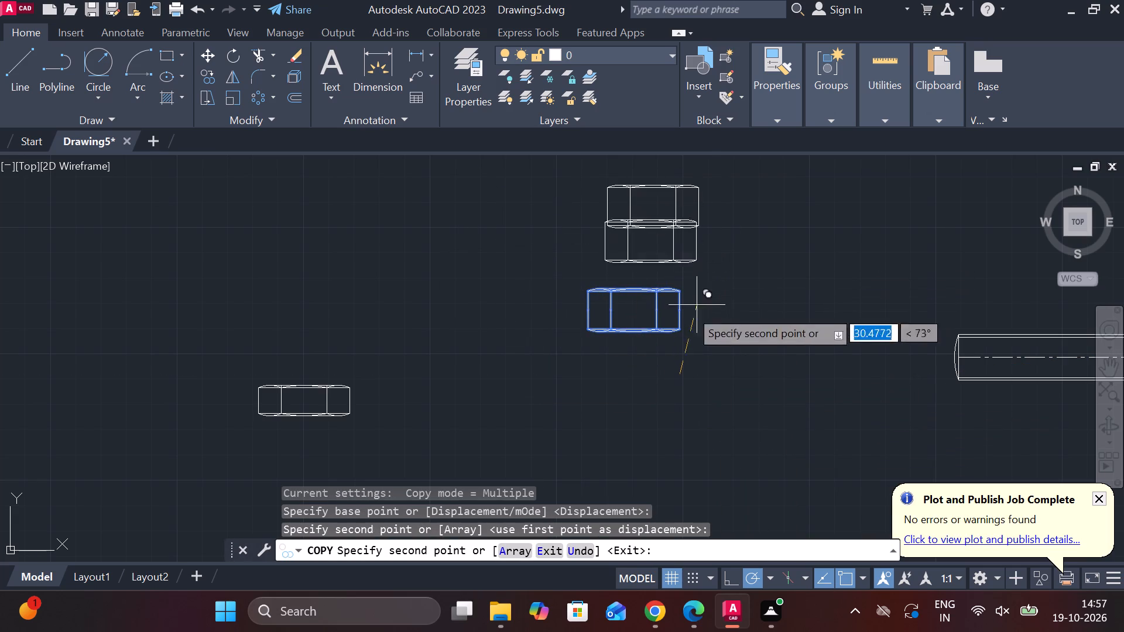
key("Escape")
Copy the plain thinner nut and place the duplicate directly above the original.
left_click_drag(170, 331, 184, 331)
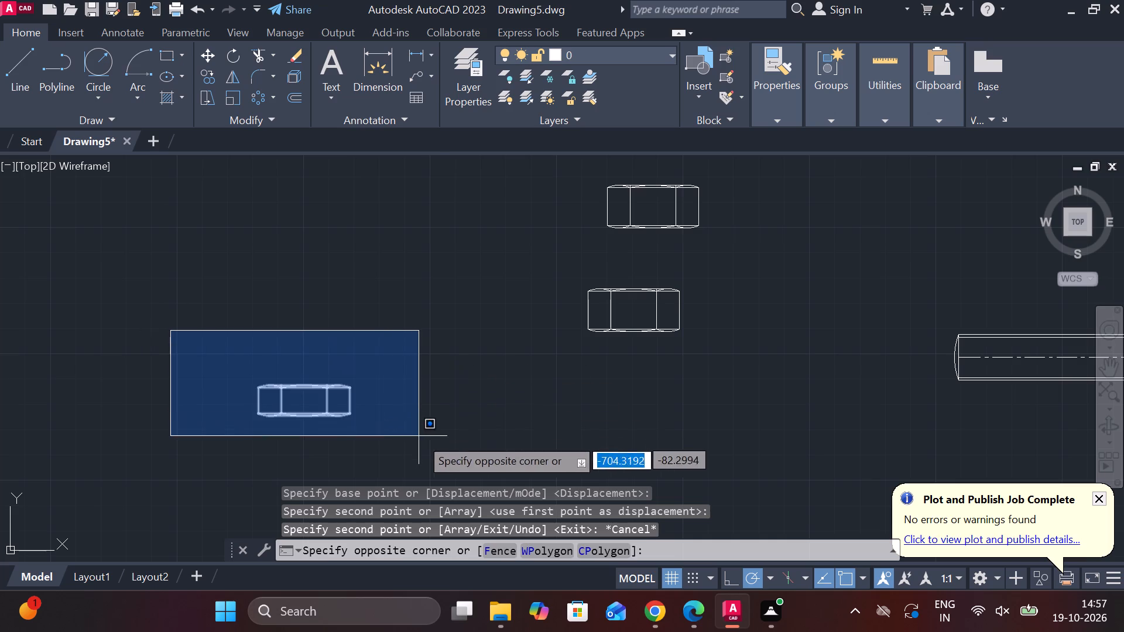
left_click(420, 437)
type("CO")
key("Return")
left_click(389, 417)
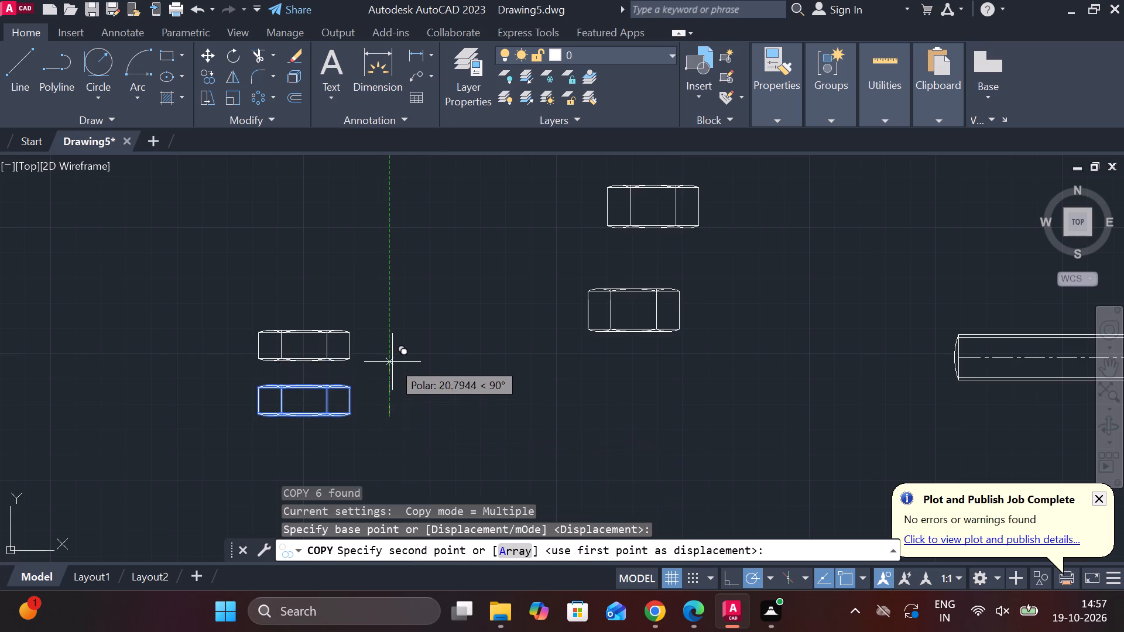
left_click(395, 347)
scroll(474, 386, "down", 2)
key("Escape")
Copy the plain stud with its centreline and place the duplicate above it, toward the plain nuts.
left_click(645, 313)
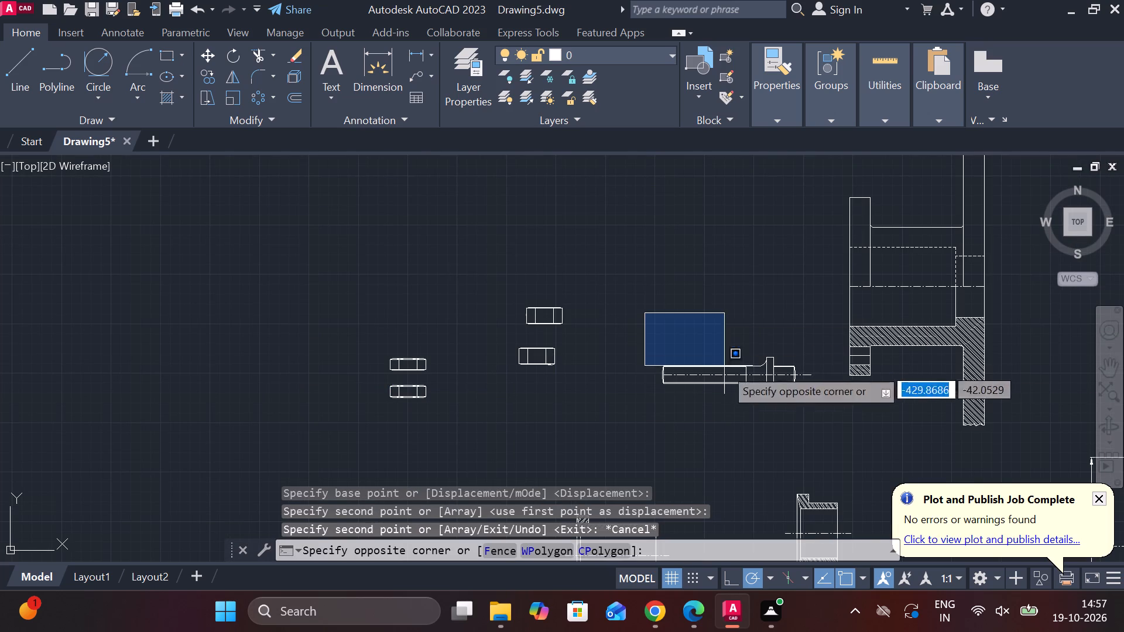
left_click(834, 422)
type("CO")
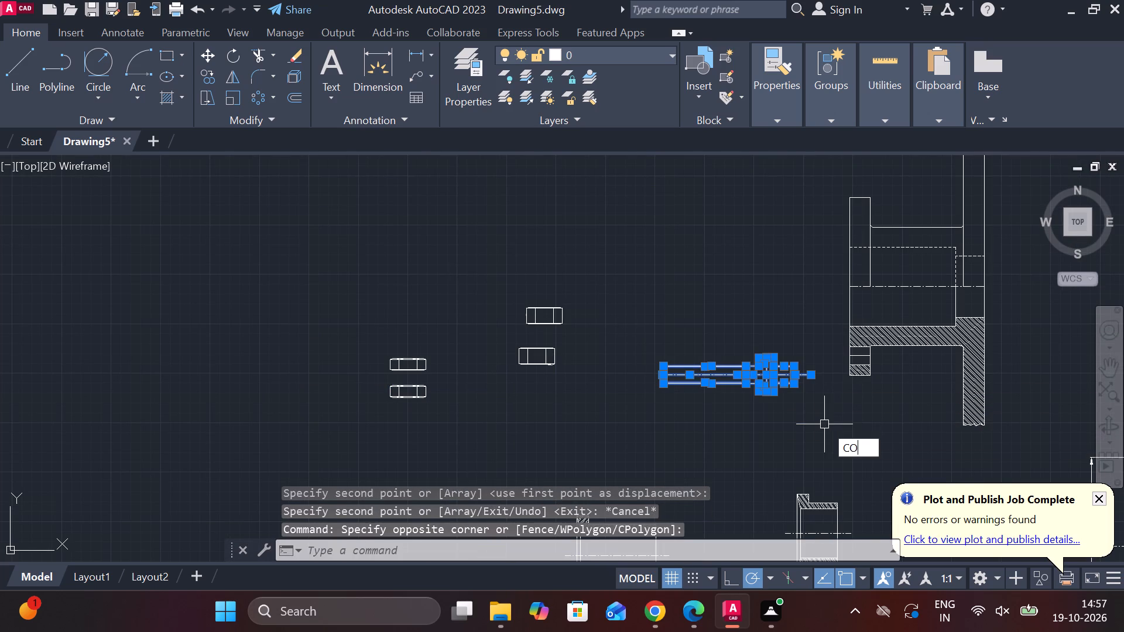
key("Return")
left_click(820, 428)
left_click(763, 332)
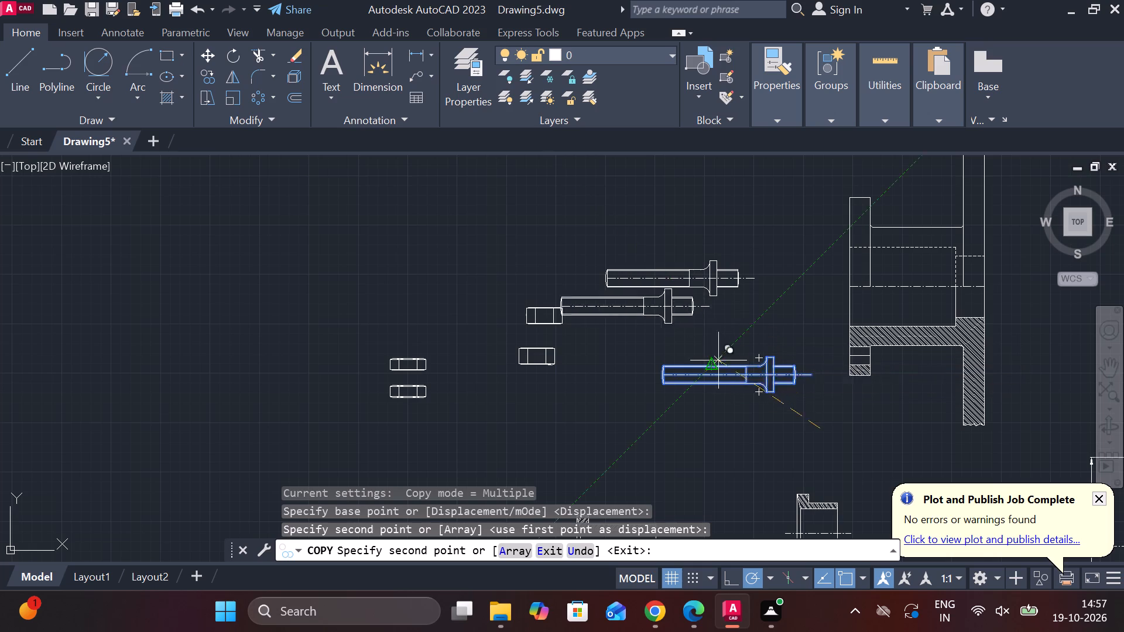
key("Escape")
Erase the stray plain nut lying far away from the other plain part copies.
scroll(717, 344, "down", 1)
middle_click_drag(677, 431, 423, 382)
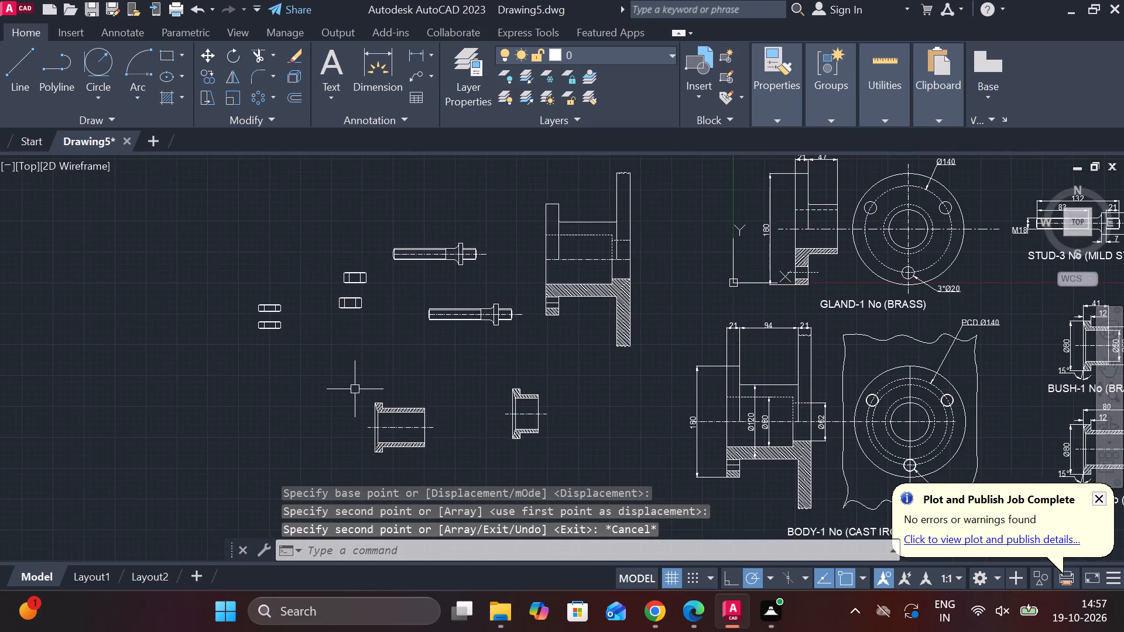
scroll(265, 382, "down", 2)
middle_click(265, 382)
scroll(149, 385, "up", 2)
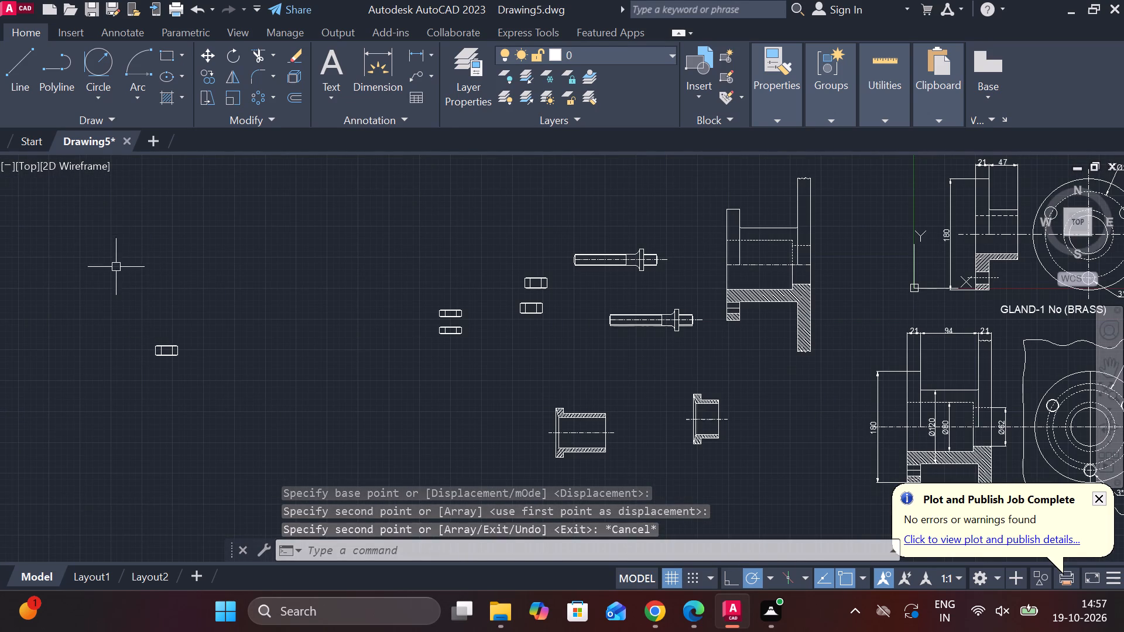
left_click(134, 325)
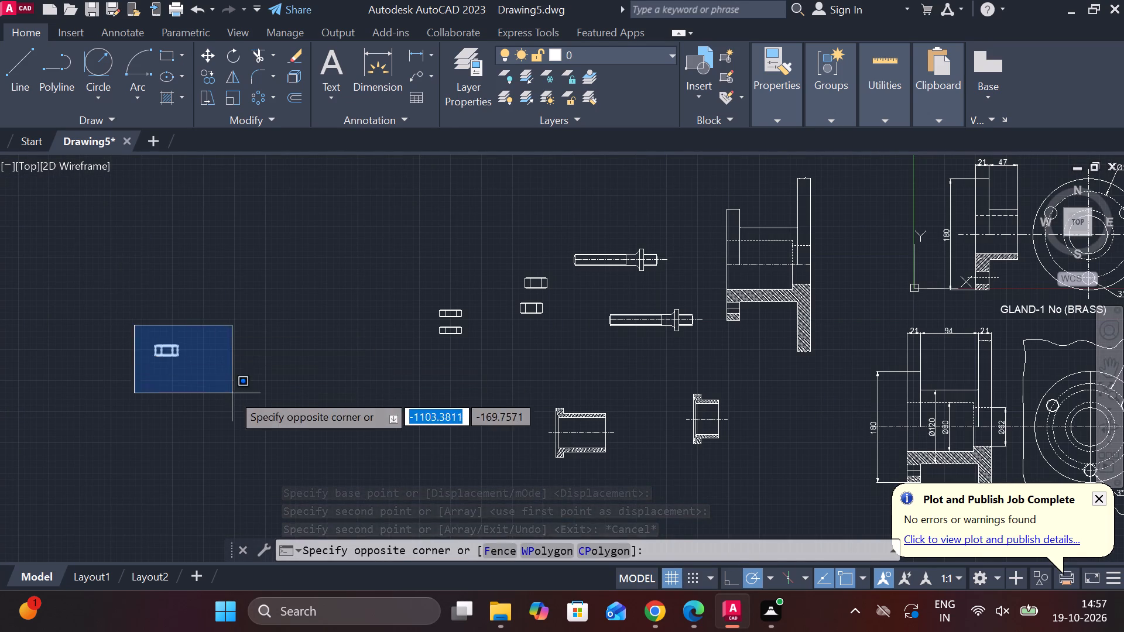
left_click(233, 393)
key("e")
key("Return")
Replace the part name BUSH with NUT & LOCK NUT in the label beneath the two dimensioned nuts.
scroll(236, 393, "down", 1)
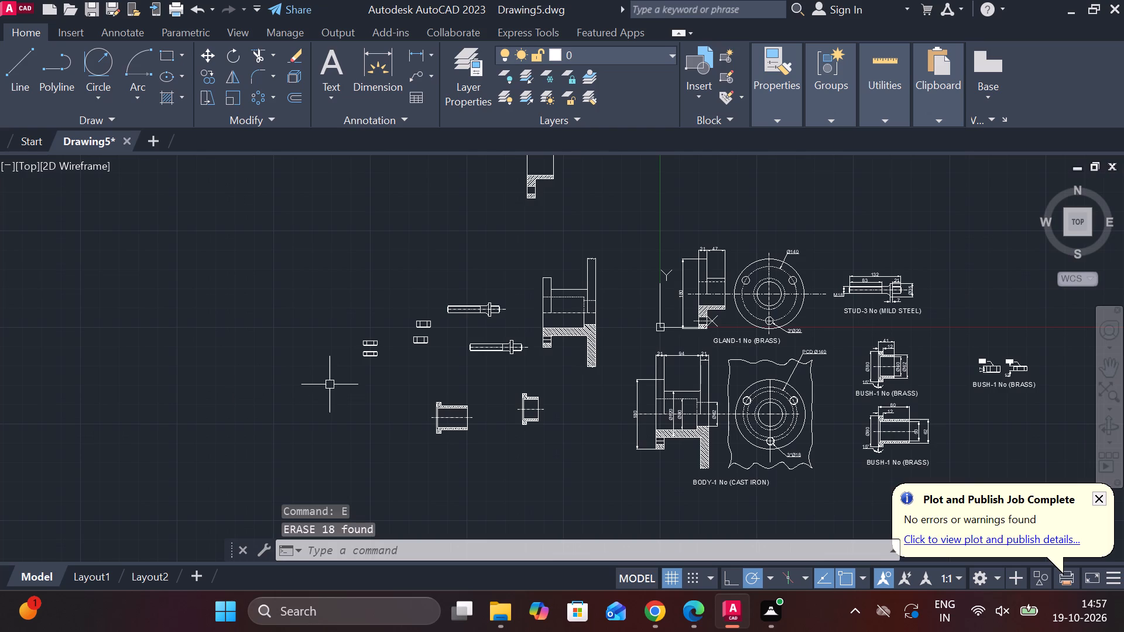
scroll(381, 376, "up", 2)
middle_click_drag(429, 365, 0, 363)
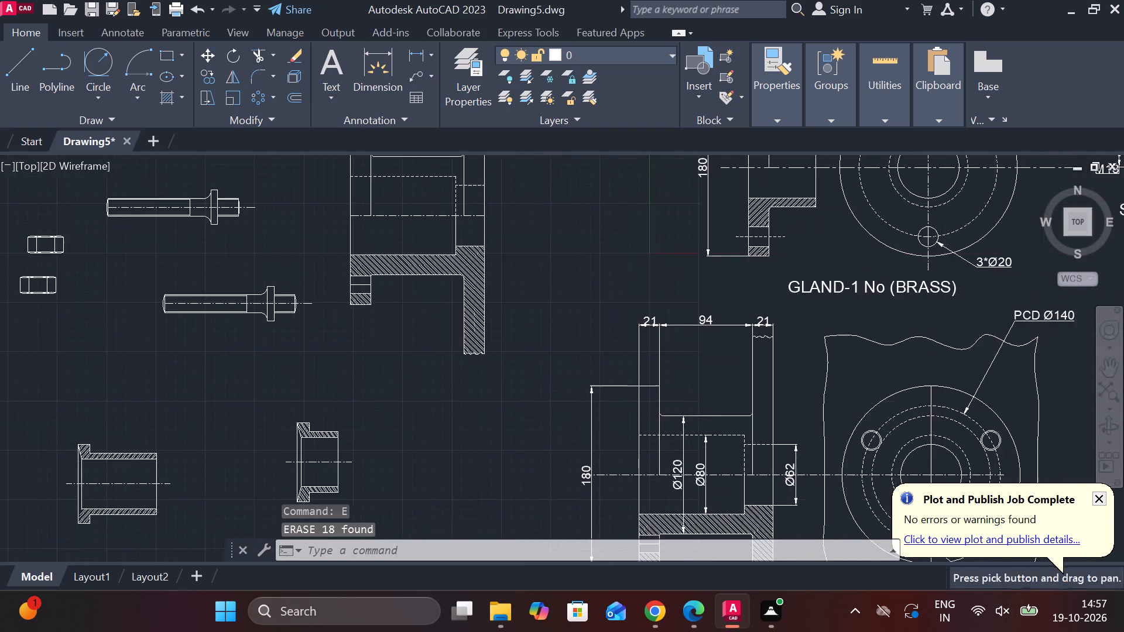
middle_click_drag(1116, 425, 471, 435)
middle_click_drag(792, 427, 446, 432)
scroll(486, 424, "up", 1)
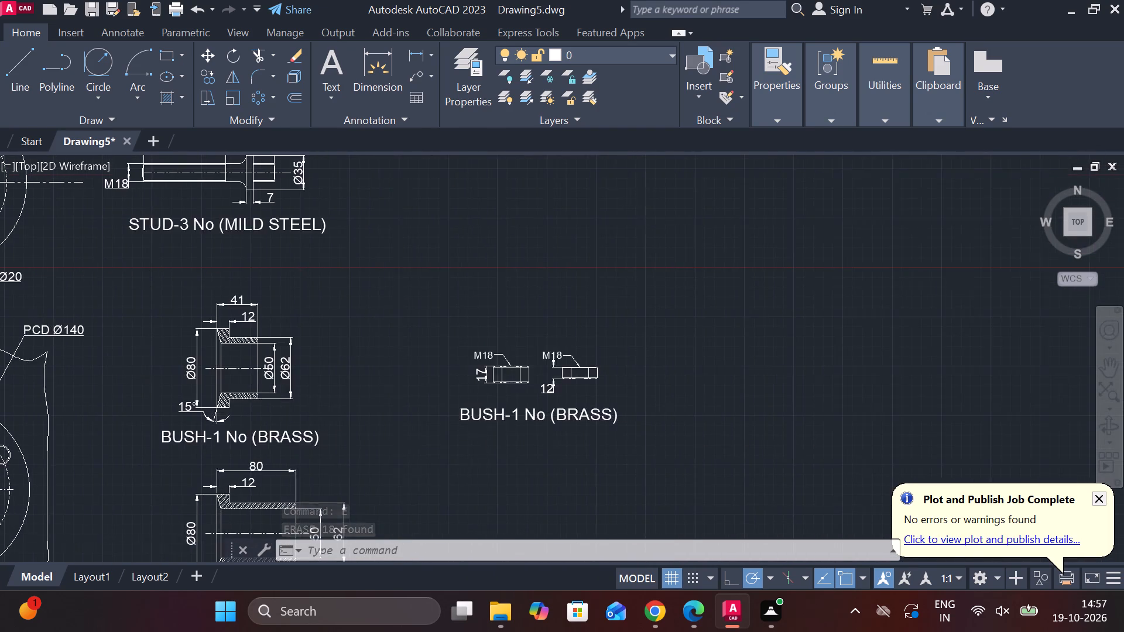
scroll(486, 424, "up", 1)
double_click(612, 403)
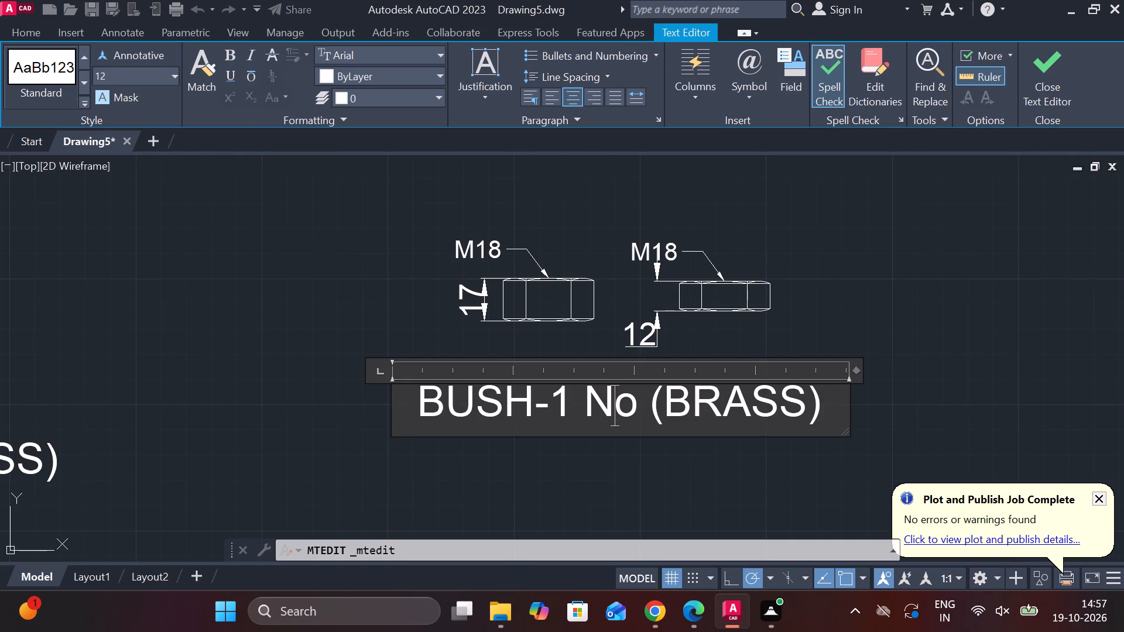
key("Left")
key("Left")
key("Left")
key("Left")
key("BackSpace")
key("BackSpace")
key("BackSpace")
key("BackSpace")
type("NUT")
key("space")
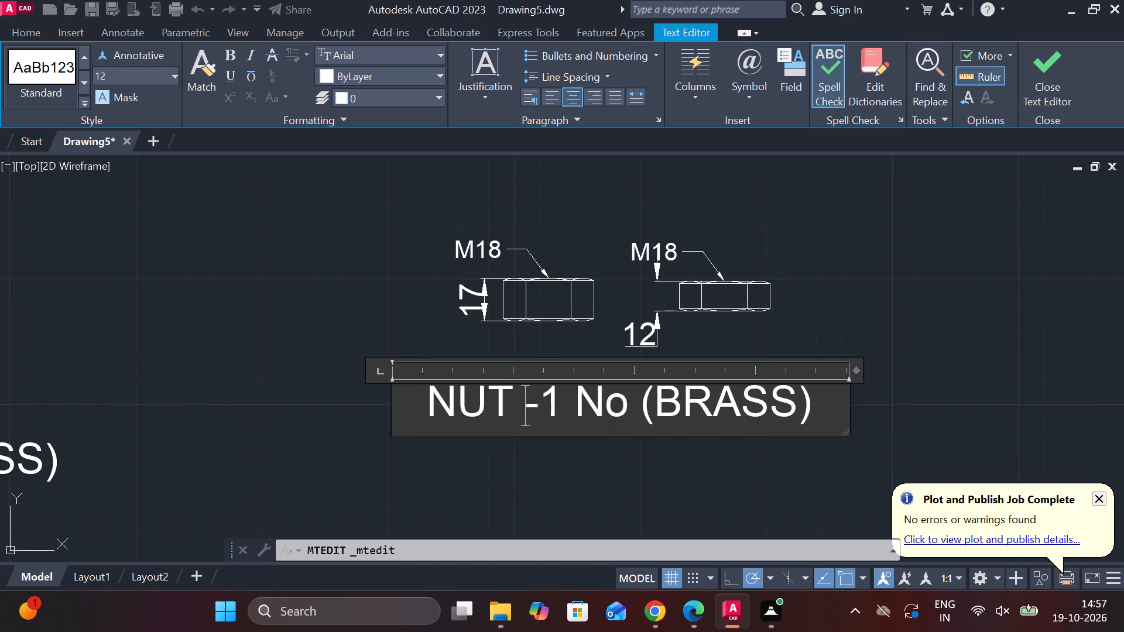
key("shift+ampersand")
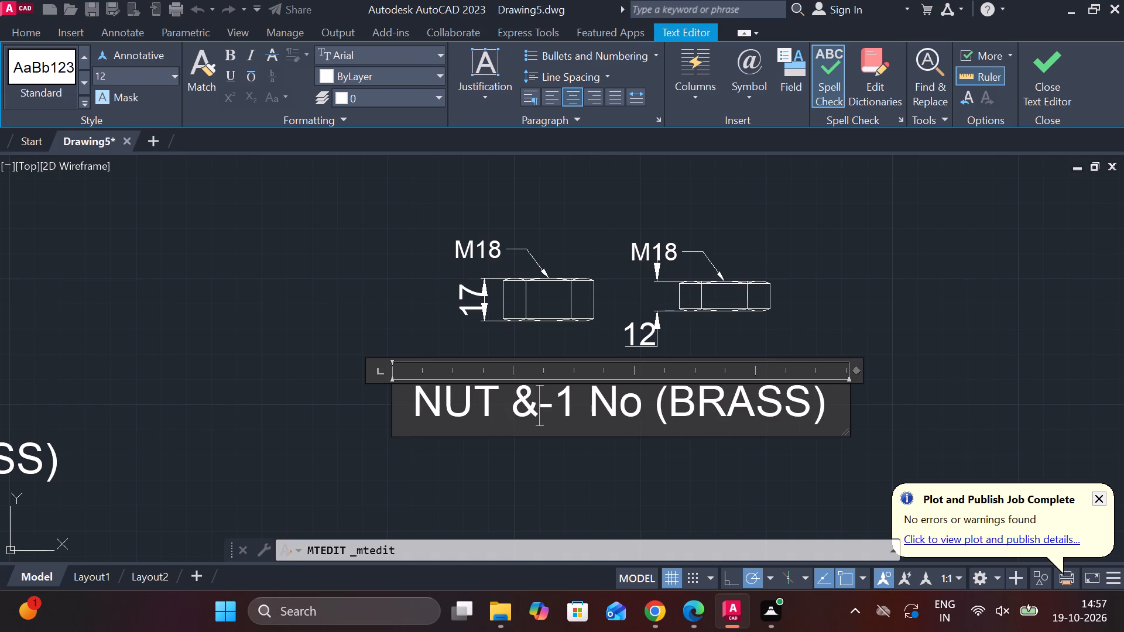
key("space")
type("LOCK")
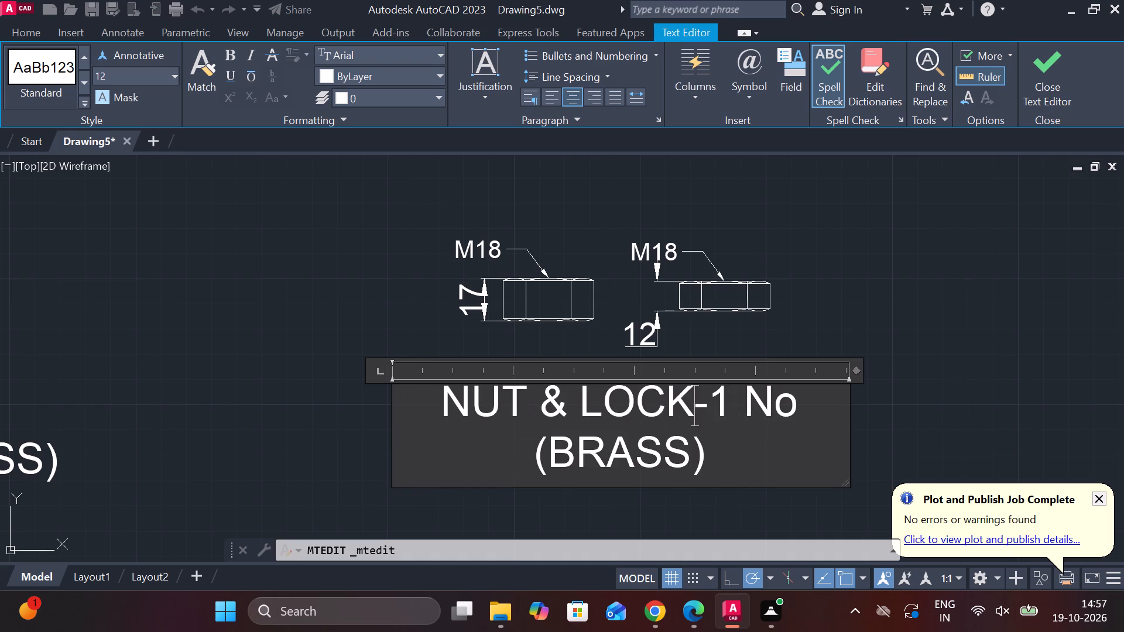
key("space")
type("NUT")
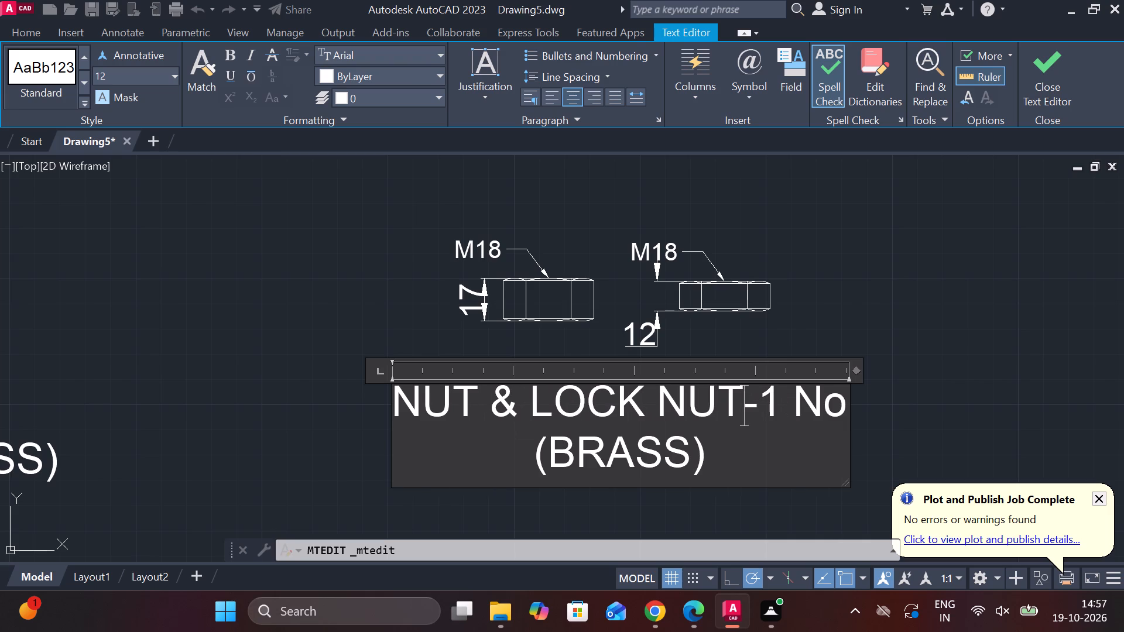
Set the quantity in the nut label to 3.
key("Right")
key("Right")
key("BackSpace")
key("3")
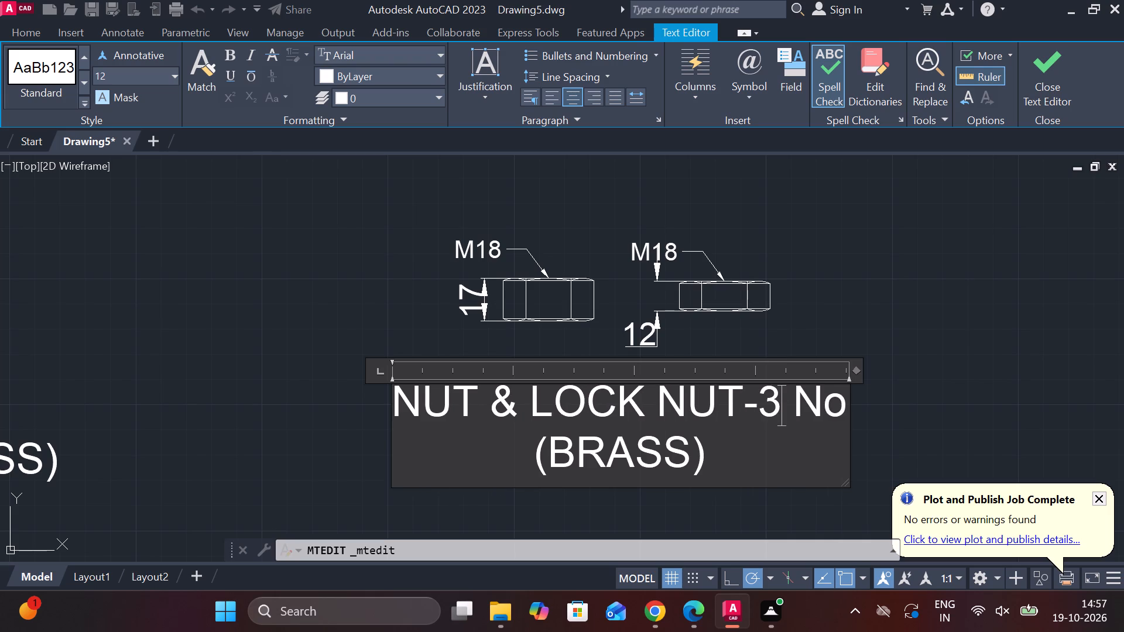
Replace the material BRASS in the nut label with MILD STEEL and finish editing the text.
key("Down")
key("Left")
key("BackSpace")
key("BackSpace")
key("BackSpace")
key("BackSpace")
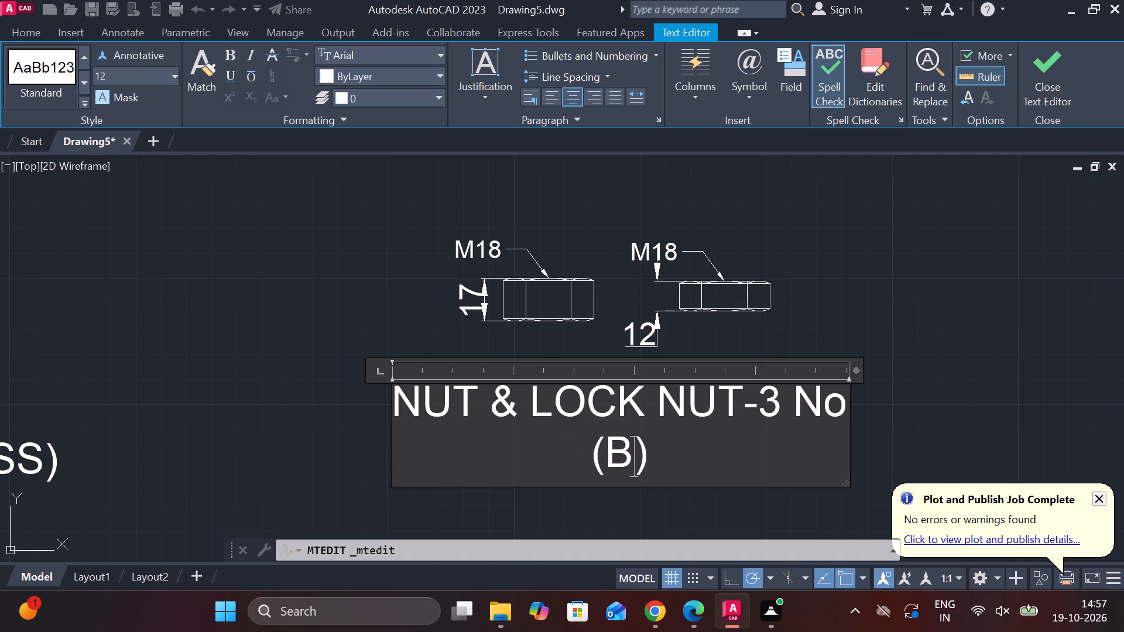
key("BackSpace")
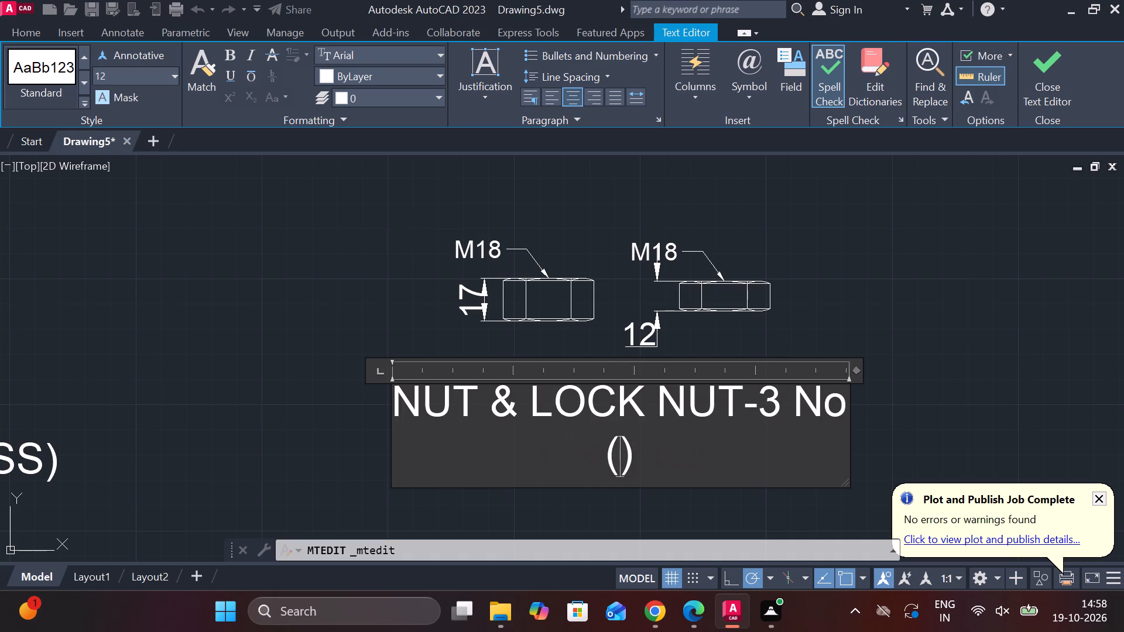
type("MILD STEEL")
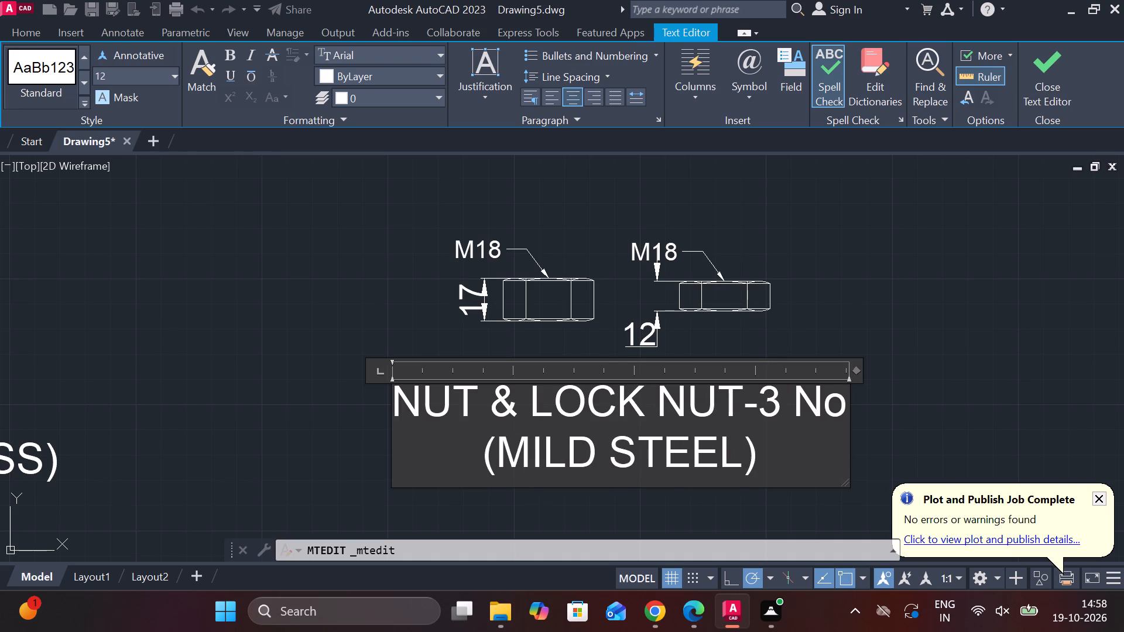
left_click(1057, 92)
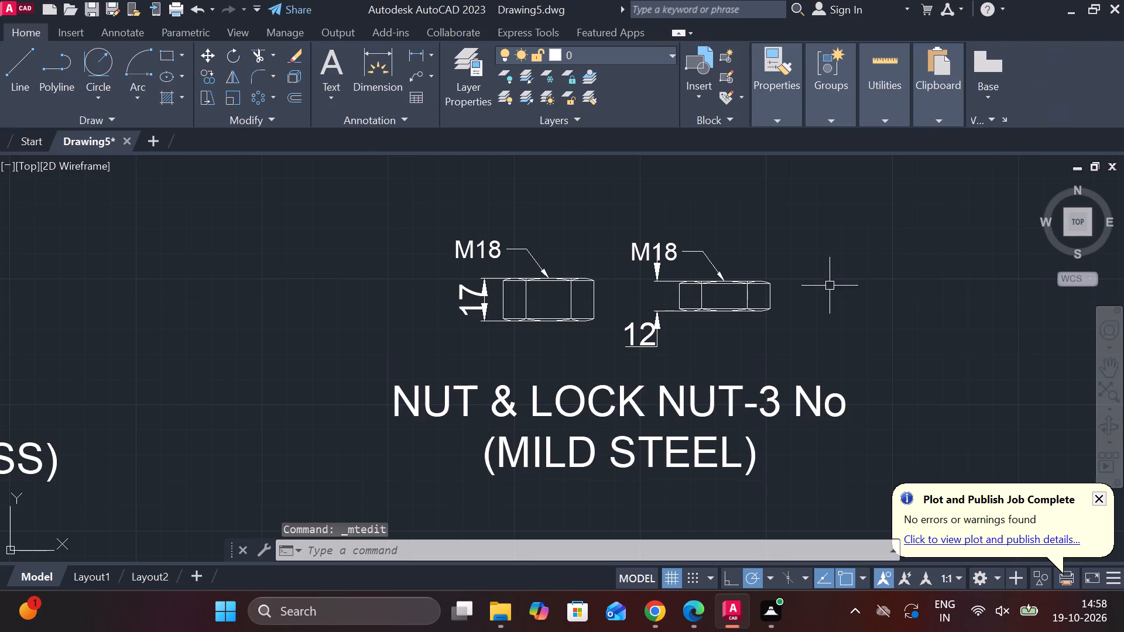
Move both dimensioned nuts with their label closer to the bush drawings, just below the level of the stud label.
scroll(821, 293, "down", 4)
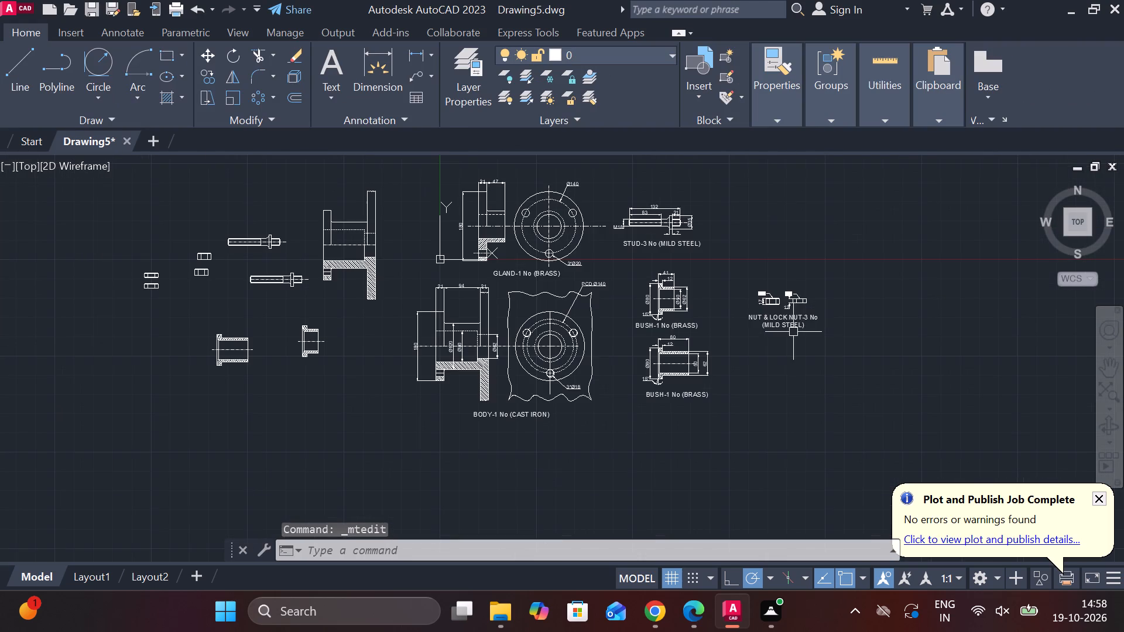
left_click(734, 269)
left_click(865, 356)
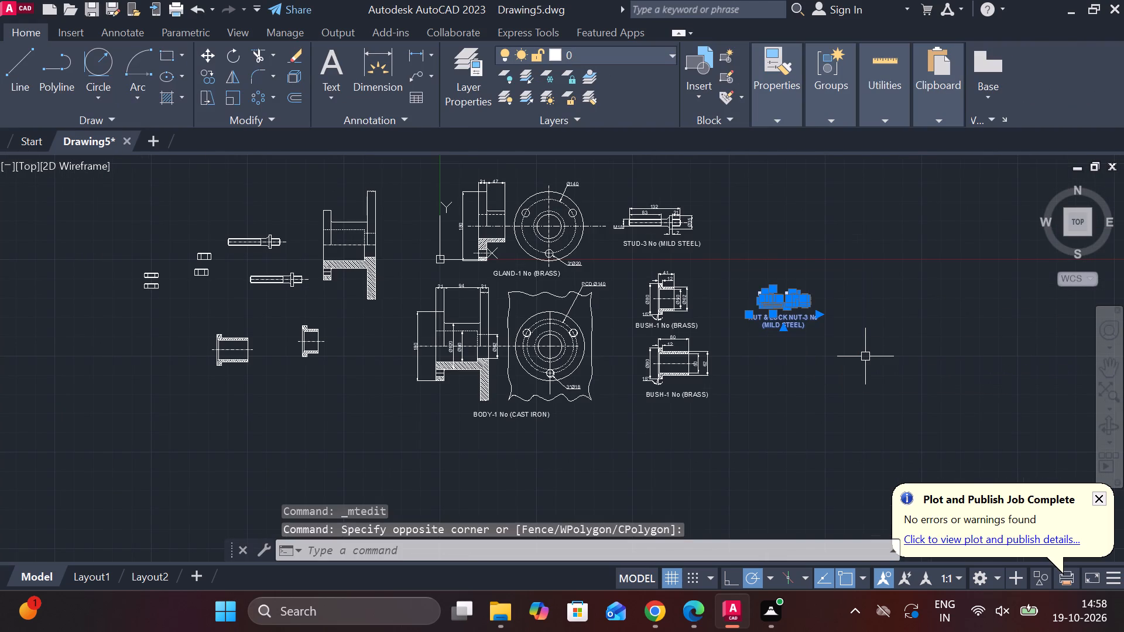
key("m")
key("Return")
left_click(861, 356)
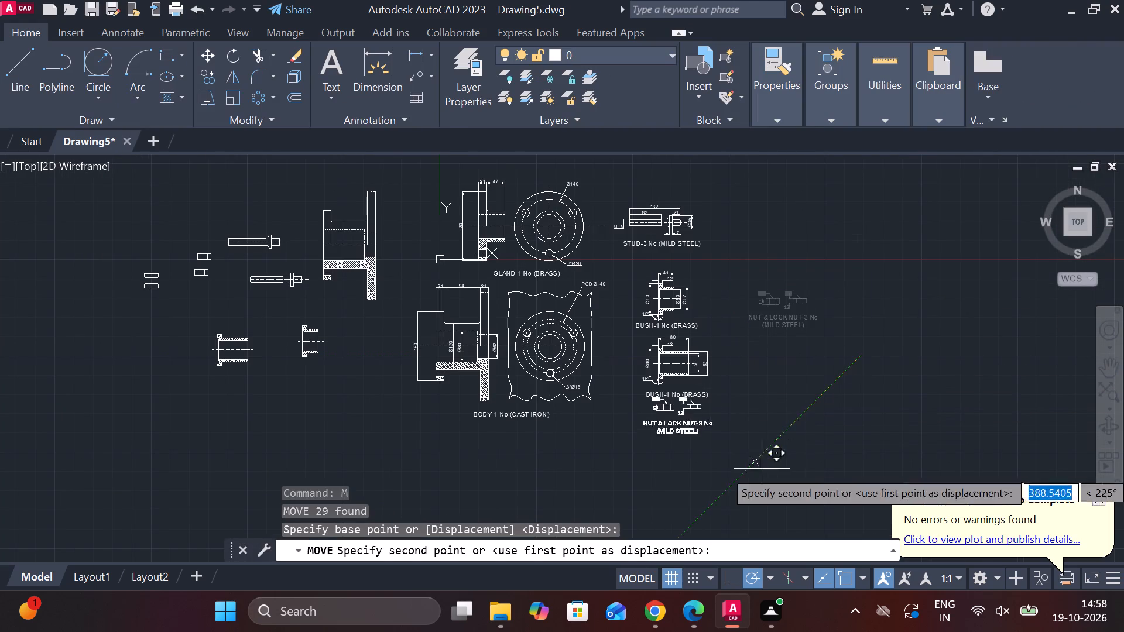
scroll(746, 375, "up", 1)
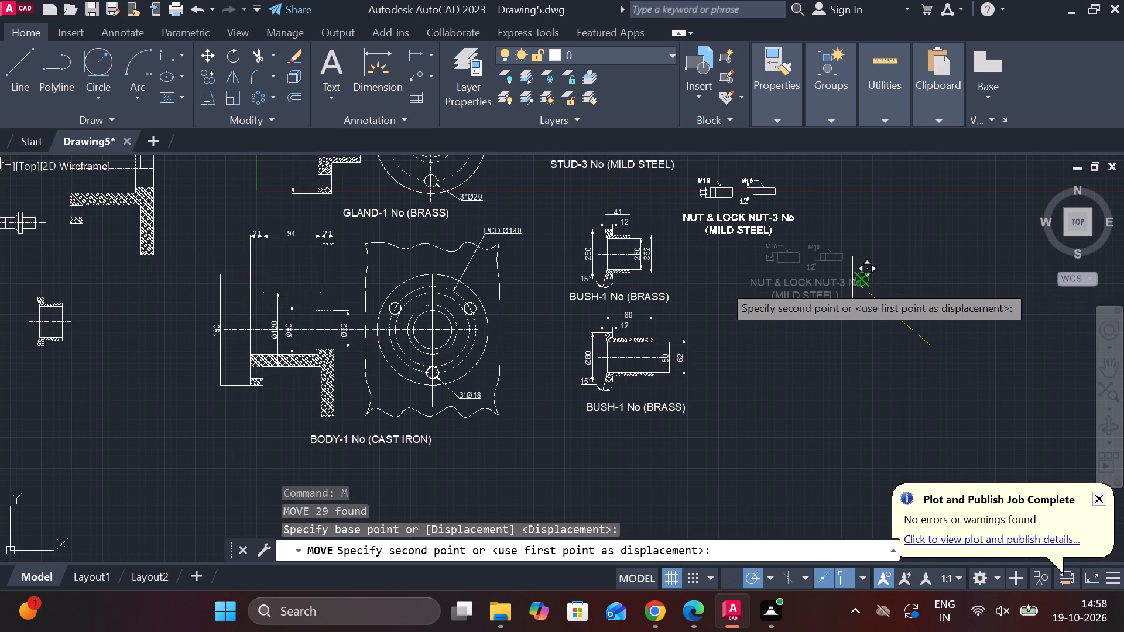
left_click(852, 284)
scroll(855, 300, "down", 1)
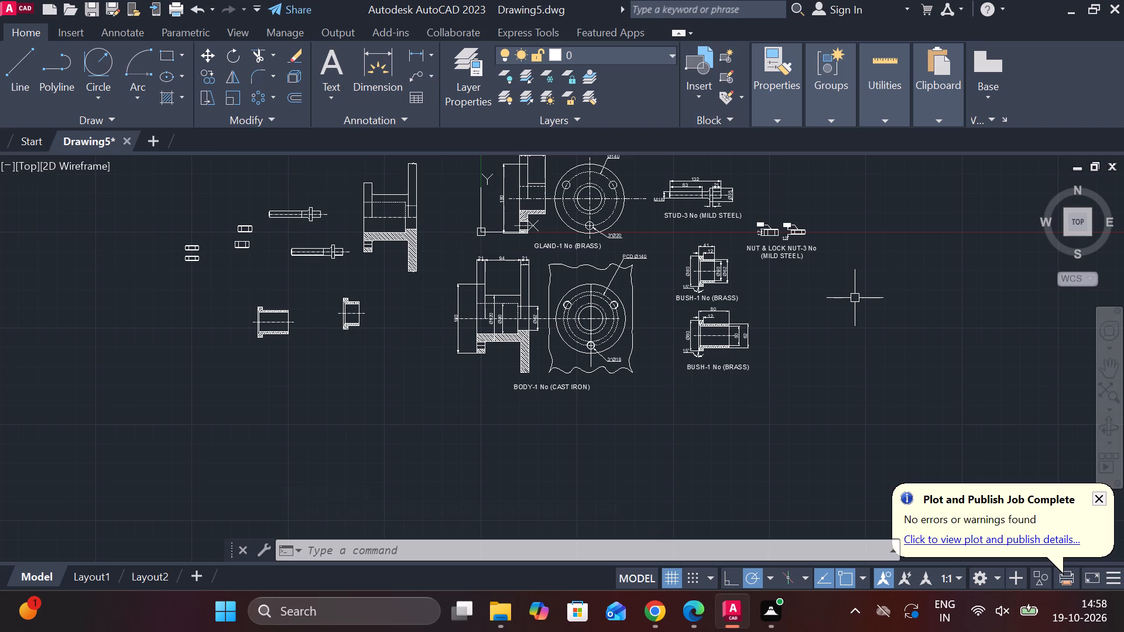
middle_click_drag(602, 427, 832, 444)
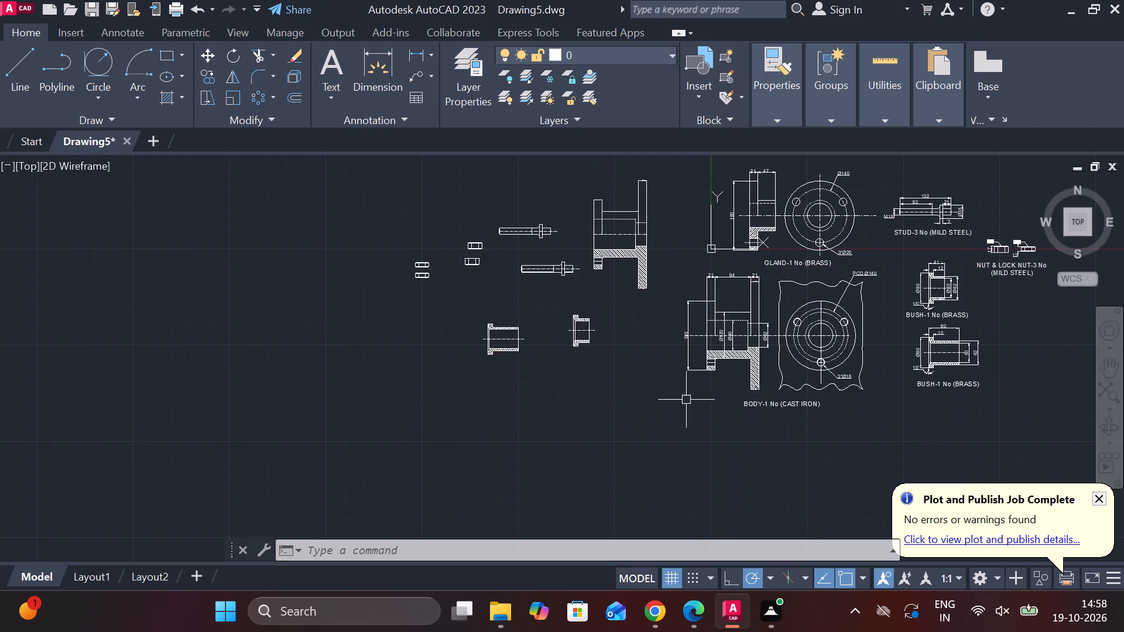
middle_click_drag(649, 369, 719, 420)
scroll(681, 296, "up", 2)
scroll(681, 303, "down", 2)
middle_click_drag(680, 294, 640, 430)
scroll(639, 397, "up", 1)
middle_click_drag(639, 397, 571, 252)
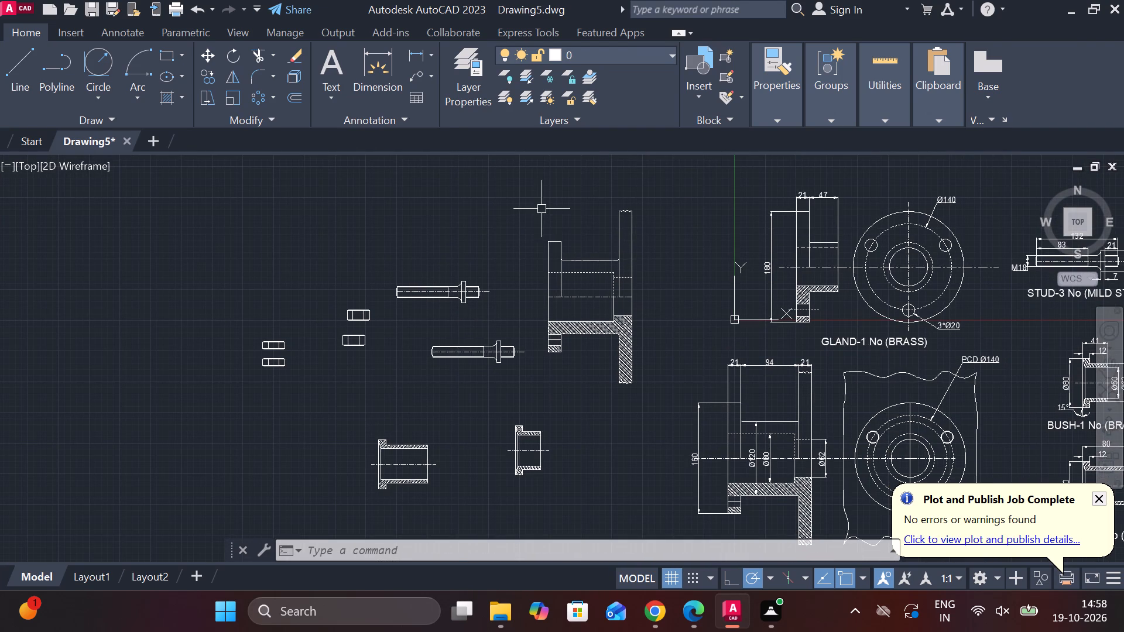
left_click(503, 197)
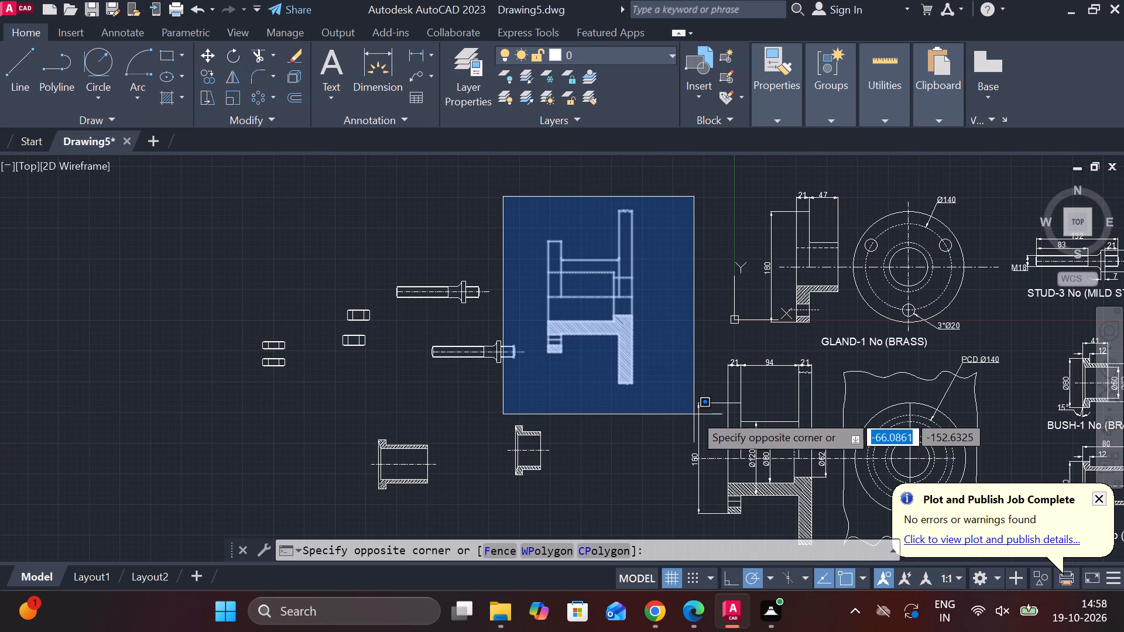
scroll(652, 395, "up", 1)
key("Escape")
Move the plain body half-section from beside the studs to the empty area below the dimensioned body and bush drawings.
middle_click_drag(519, 254, 501, 278)
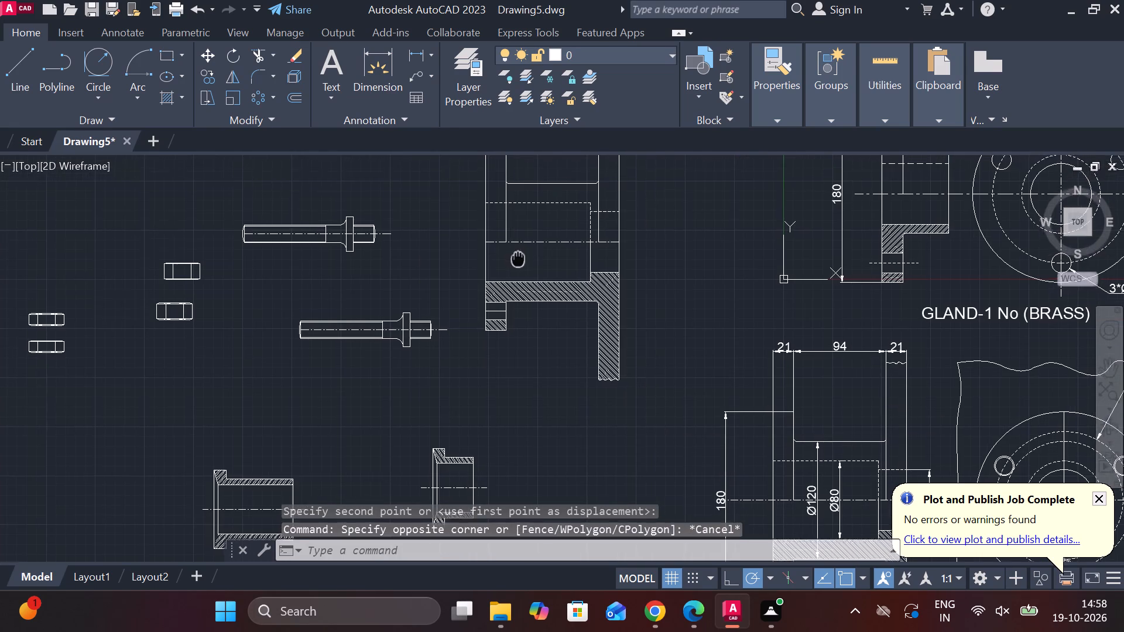
middle_click_drag(501, 278, 410, 399)
left_click(335, 217)
middle_click_drag(577, 384, 605, 307)
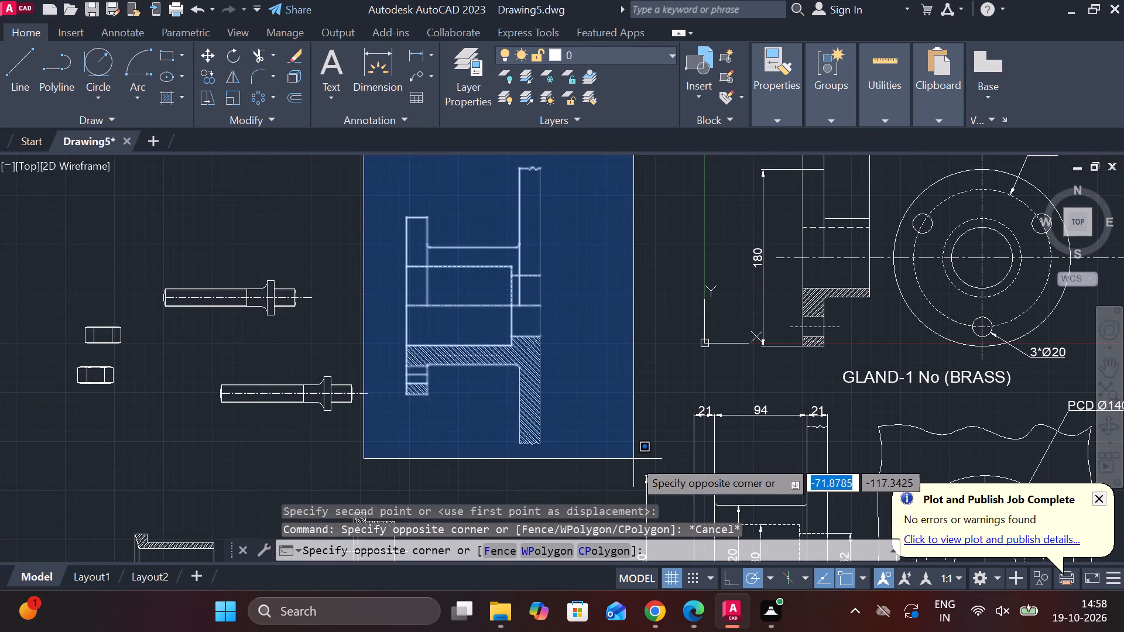
left_click(618, 470)
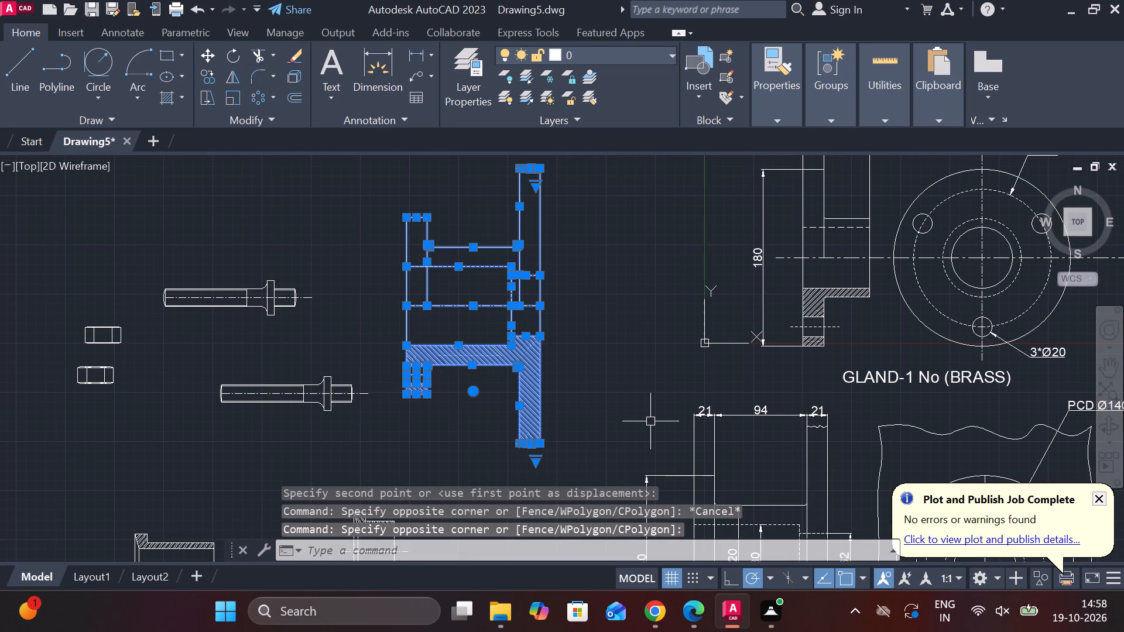
key("m")
key("Return")
left_click_drag(626, 385, 626, 391)
middle_click_drag(644, 409, 718, 580)
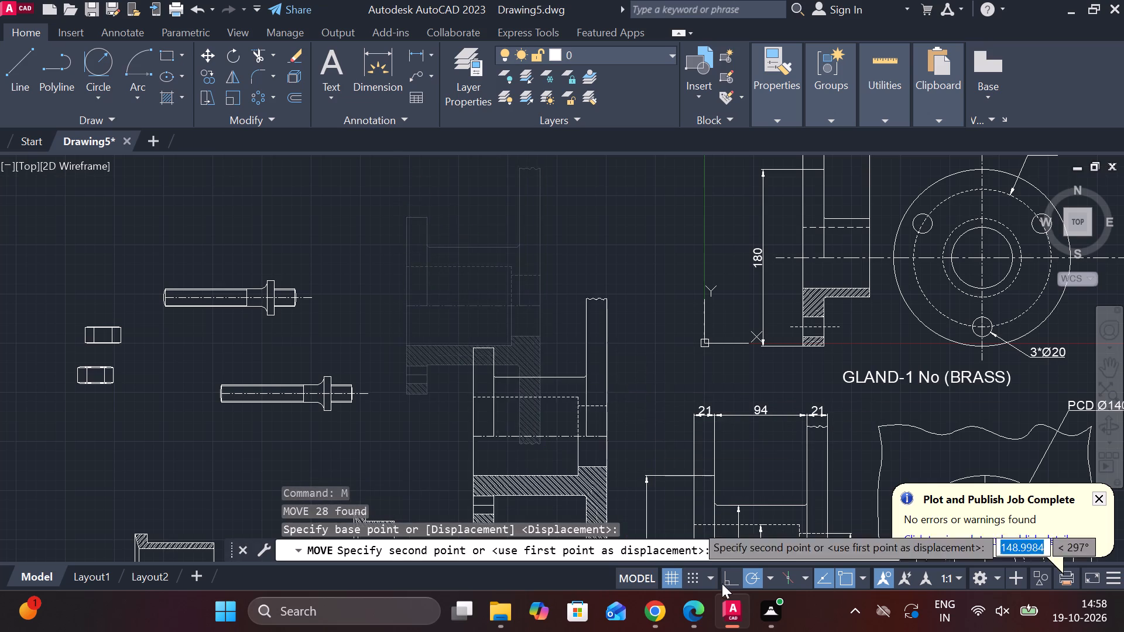
scroll(606, 362, "down", 2)
middle_click_drag(745, 398, 633, 221)
scroll(752, 466, "up", 1)
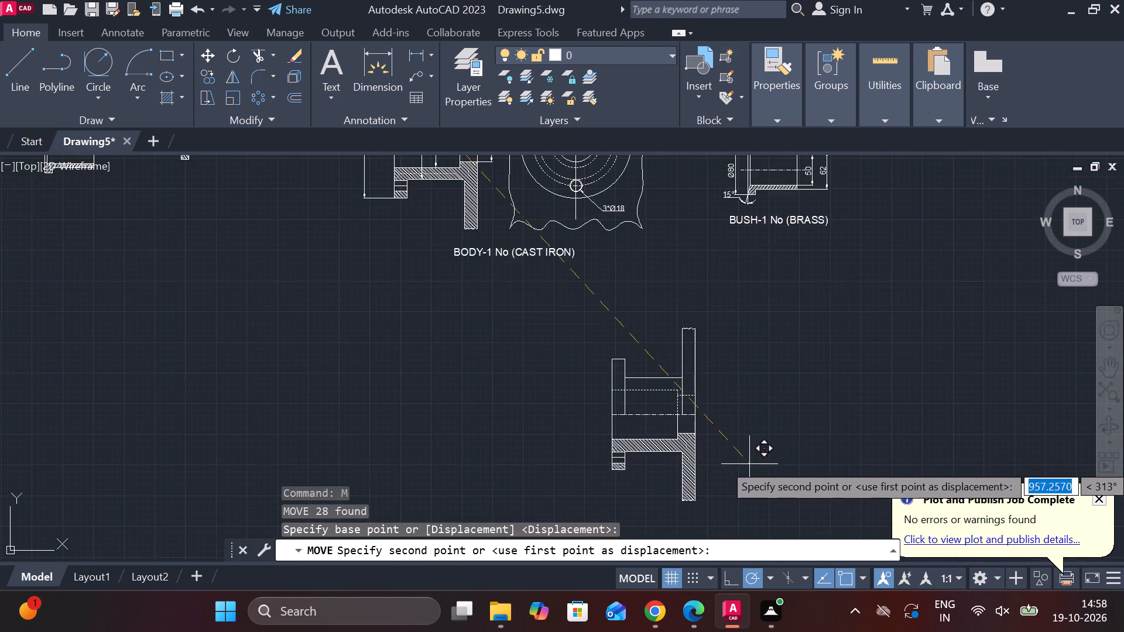
scroll(741, 459, "up", 1)
left_click(761, 432)
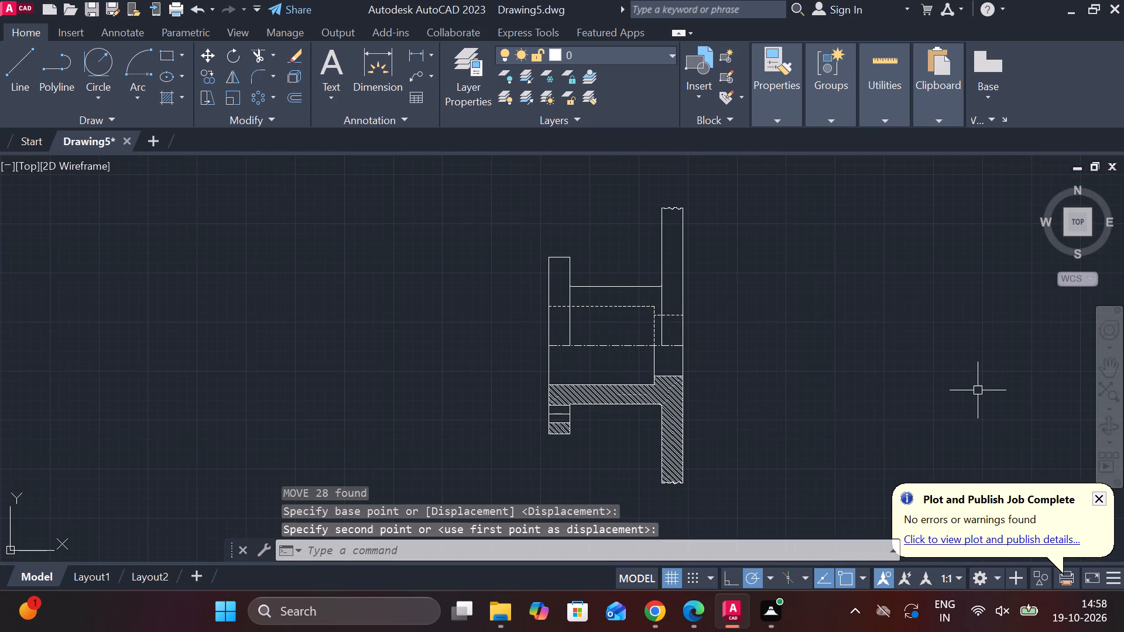
Move the plain gland half-section onto the plain body, placing the midpoint of its spigot end at the body's flange face on the centreline.
scroll(952, 392, "down", 2)
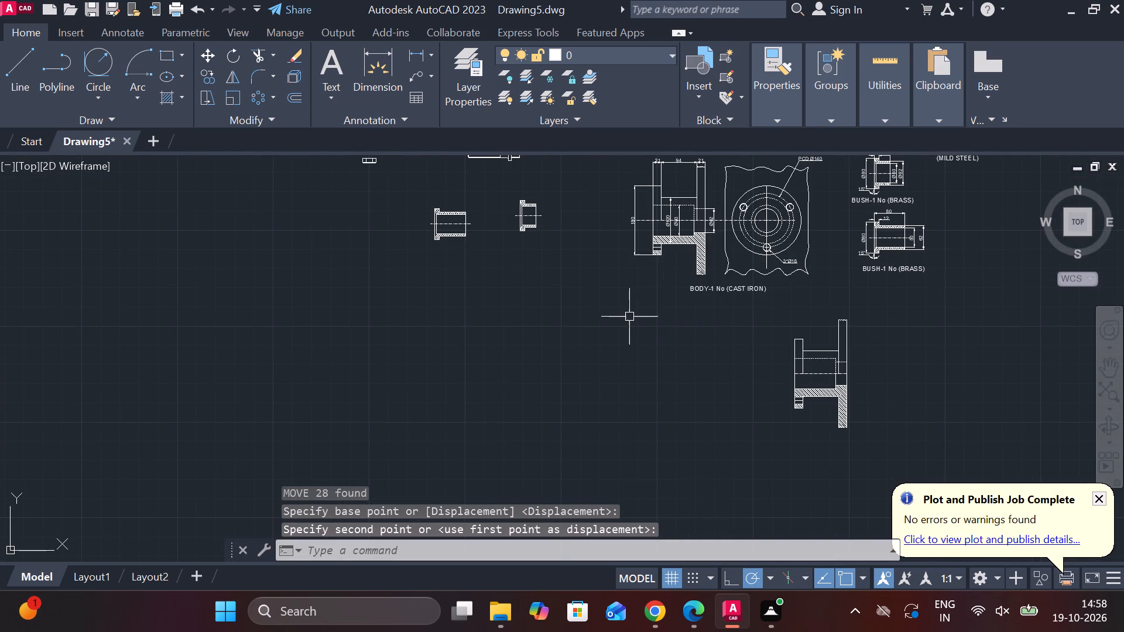
scroll(706, 328, "up", 1)
middle_click_drag(705, 355, 609, 353)
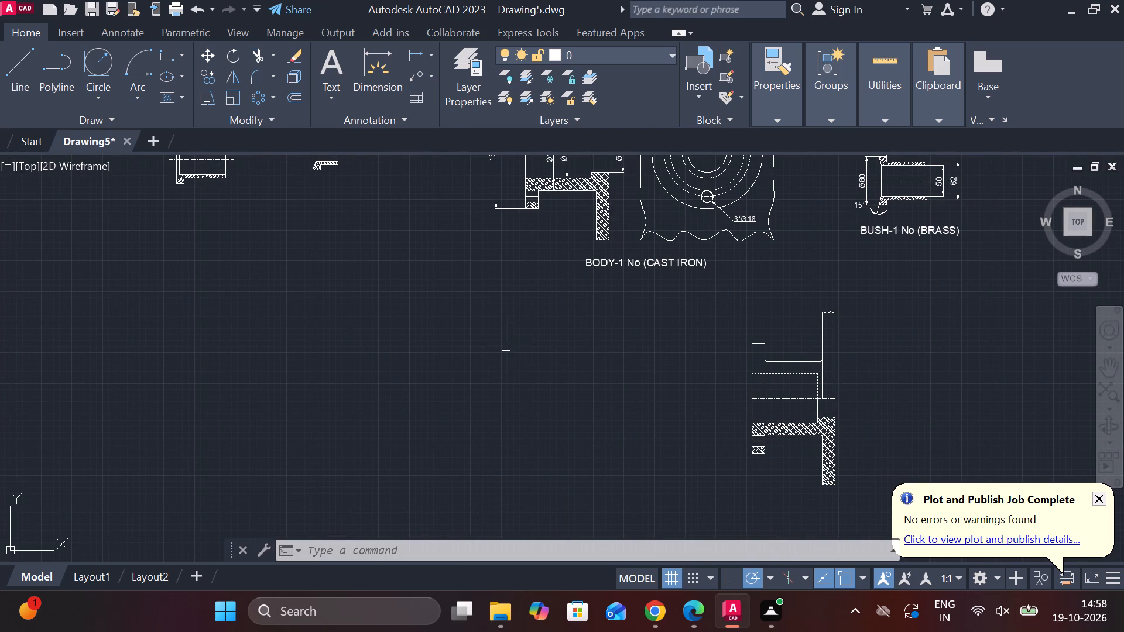
scroll(506, 335, "down", 1)
middle_click_drag(481, 317, 525, 452)
middle_click_drag(450, 241, 505, 451)
left_click_drag(451, 225, 460, 235)
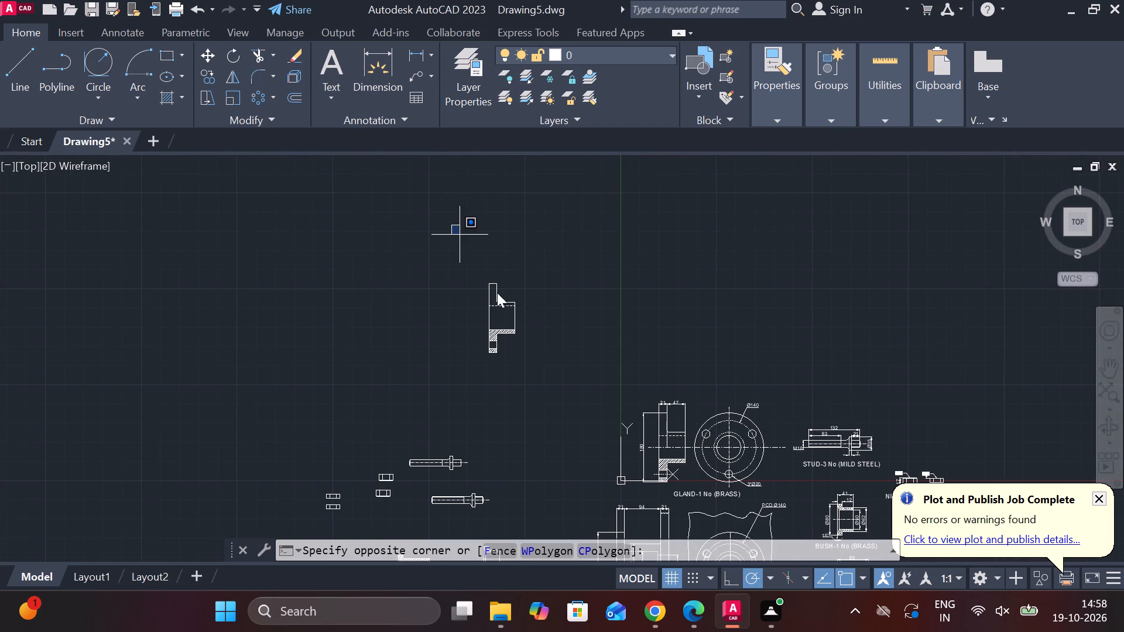
left_click(552, 408)
key("m")
key("Return")
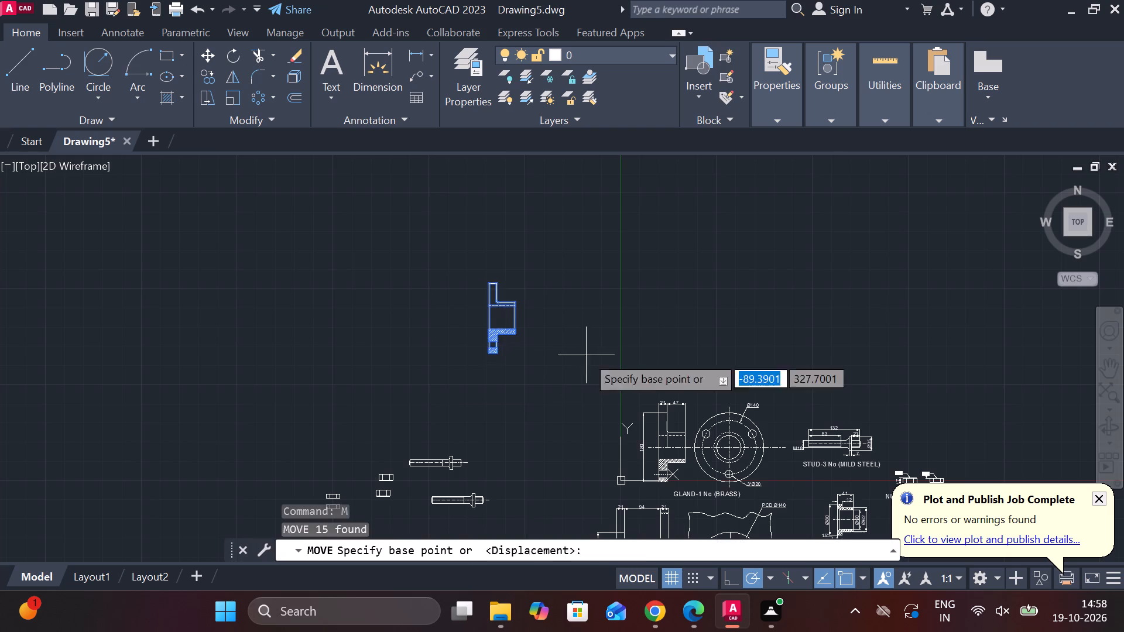
scroll(523, 288, "up", 1)
left_click(513, 335)
scroll(547, 332, "down", 2)
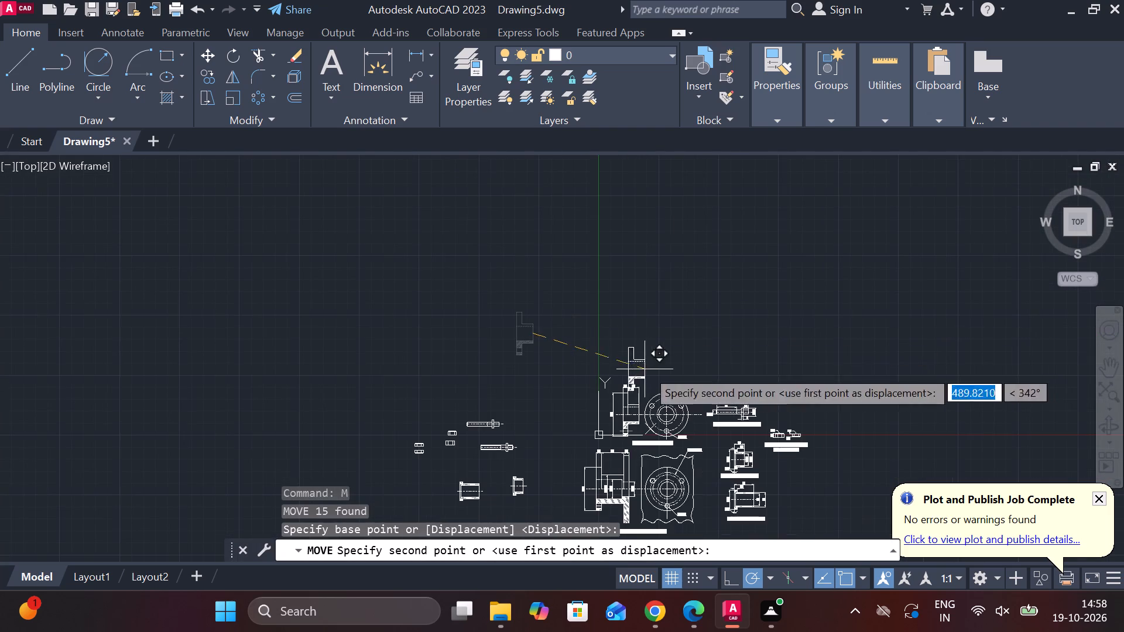
middle_click_drag(710, 377, 601, 138)
scroll(625, 375, "up", 3)
middle_click_drag(598, 485, 608, 414)
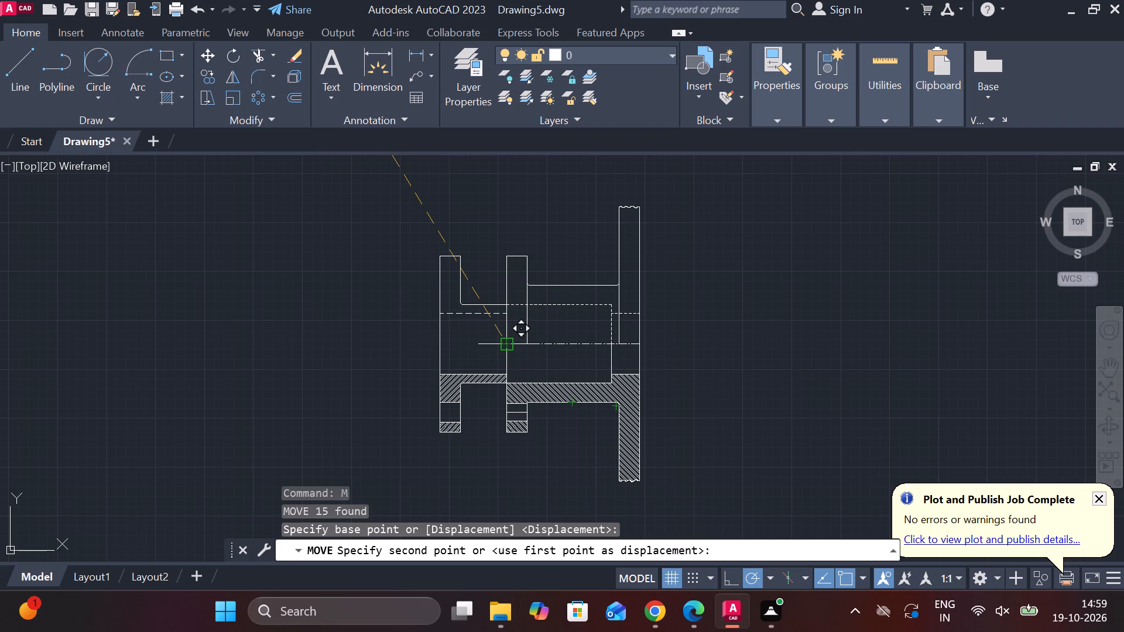
scroll(507, 346, "up", 1)
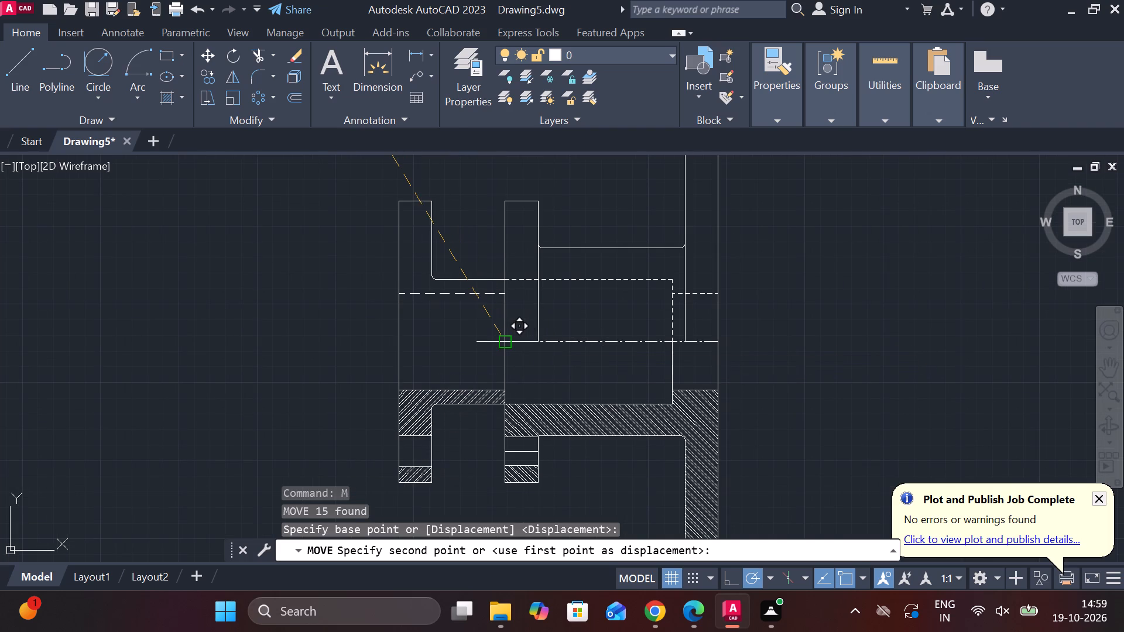
left_click(509, 342)
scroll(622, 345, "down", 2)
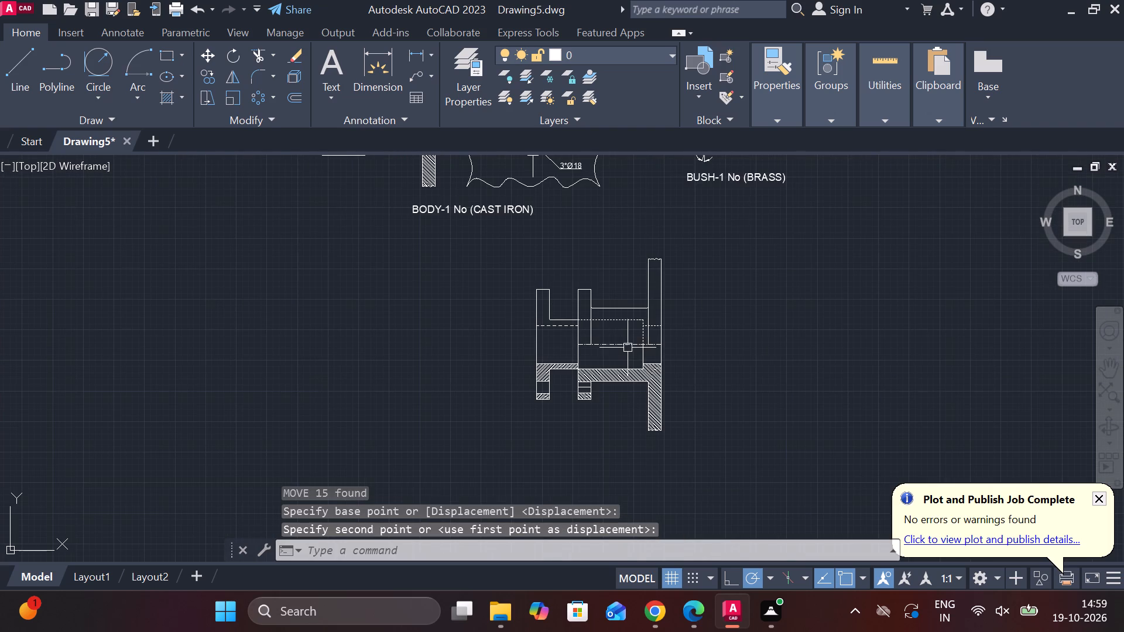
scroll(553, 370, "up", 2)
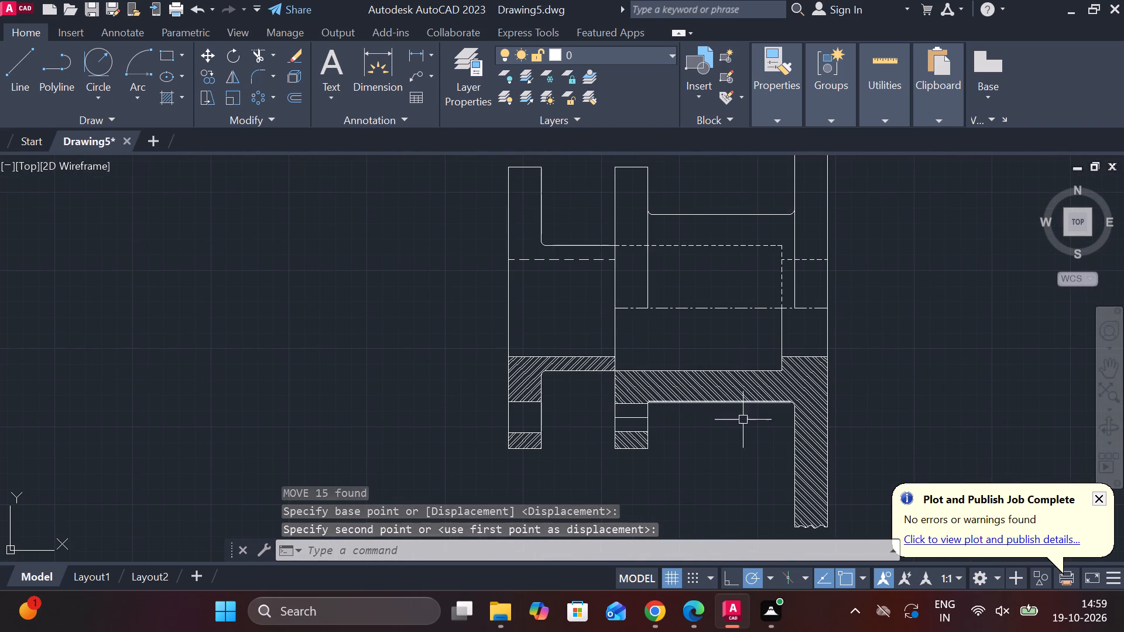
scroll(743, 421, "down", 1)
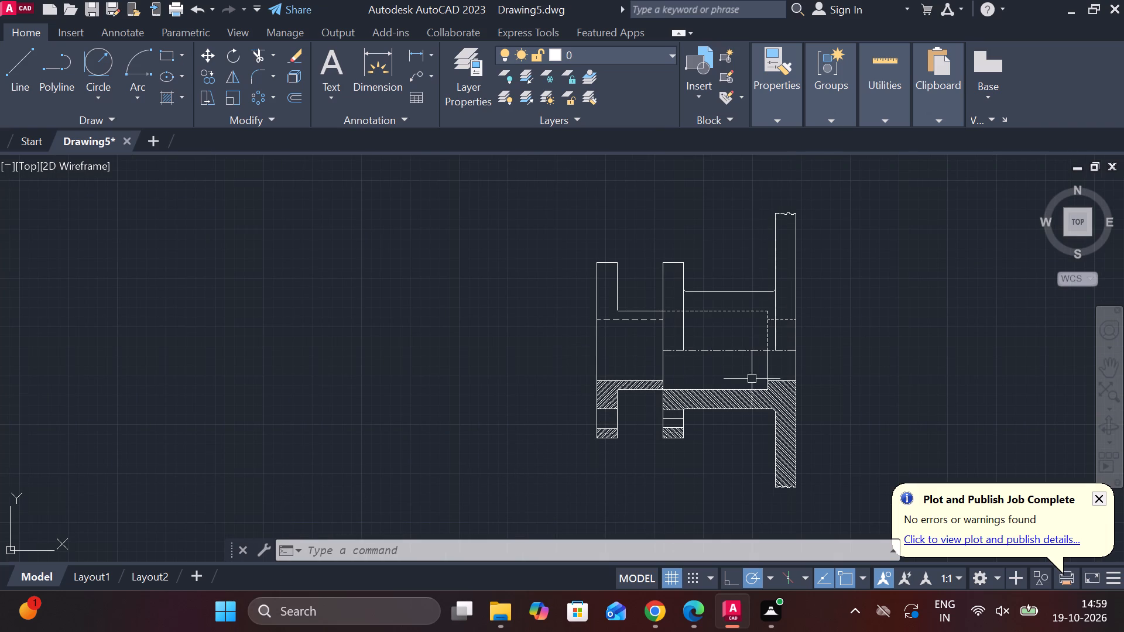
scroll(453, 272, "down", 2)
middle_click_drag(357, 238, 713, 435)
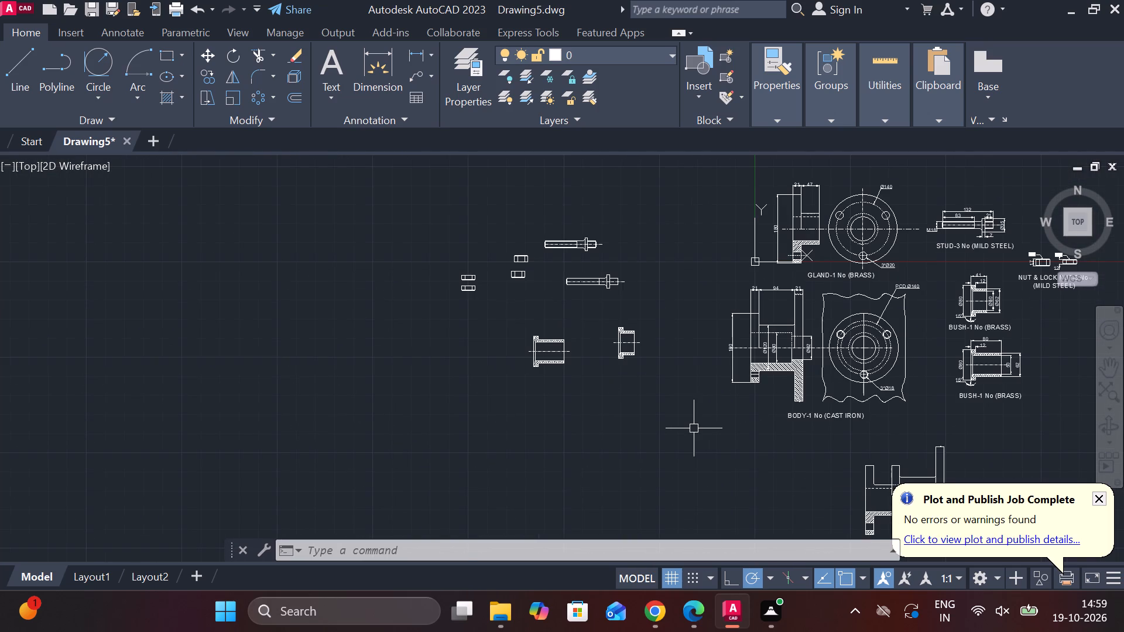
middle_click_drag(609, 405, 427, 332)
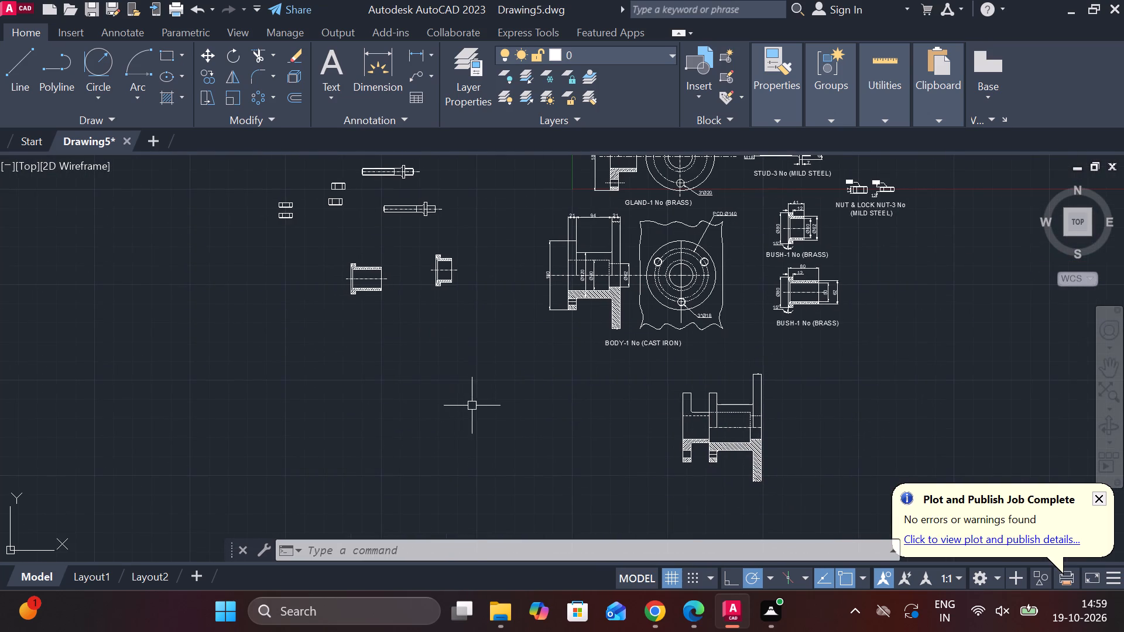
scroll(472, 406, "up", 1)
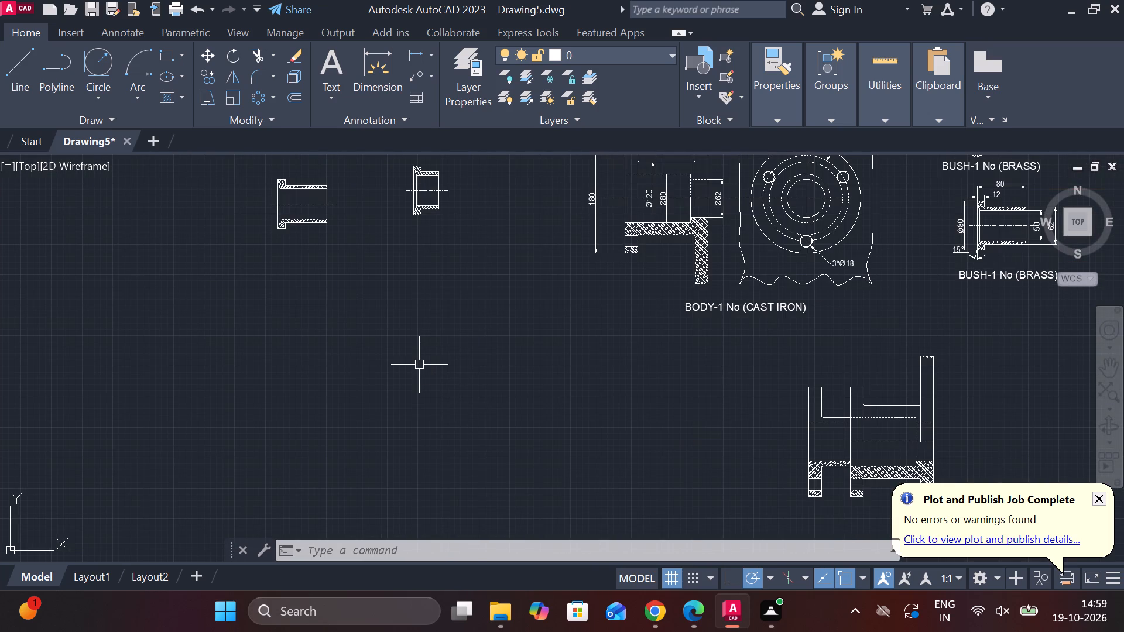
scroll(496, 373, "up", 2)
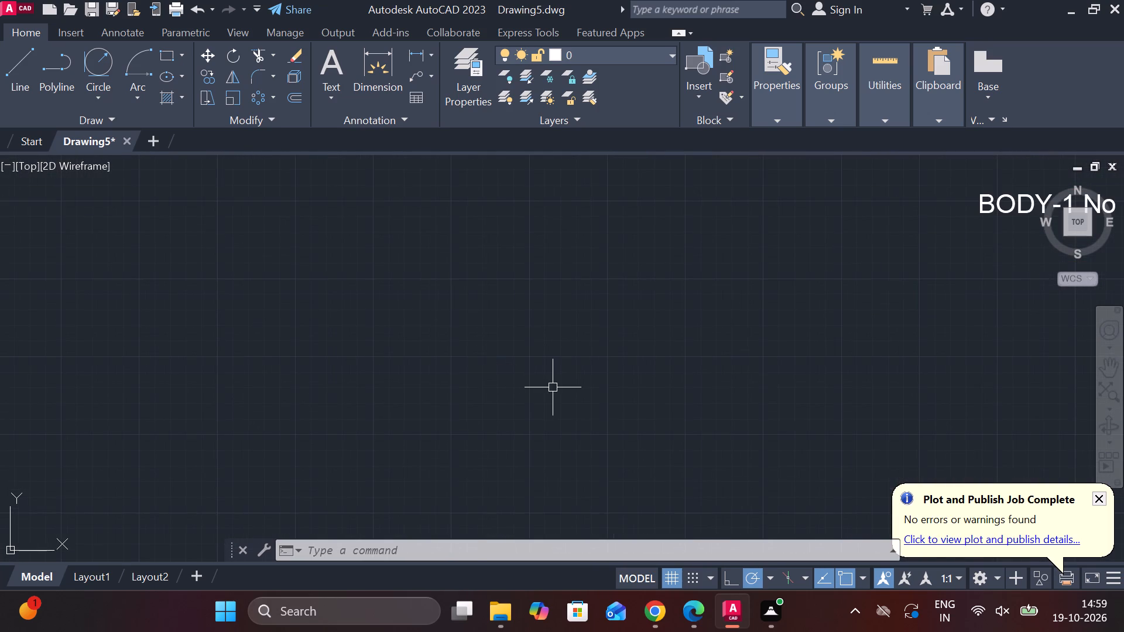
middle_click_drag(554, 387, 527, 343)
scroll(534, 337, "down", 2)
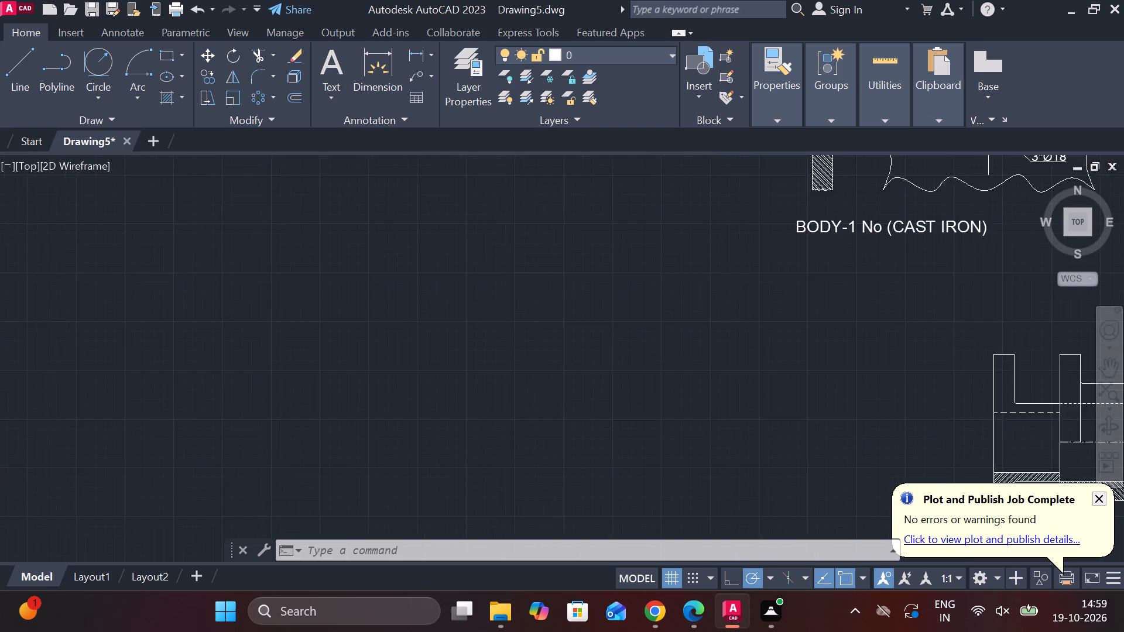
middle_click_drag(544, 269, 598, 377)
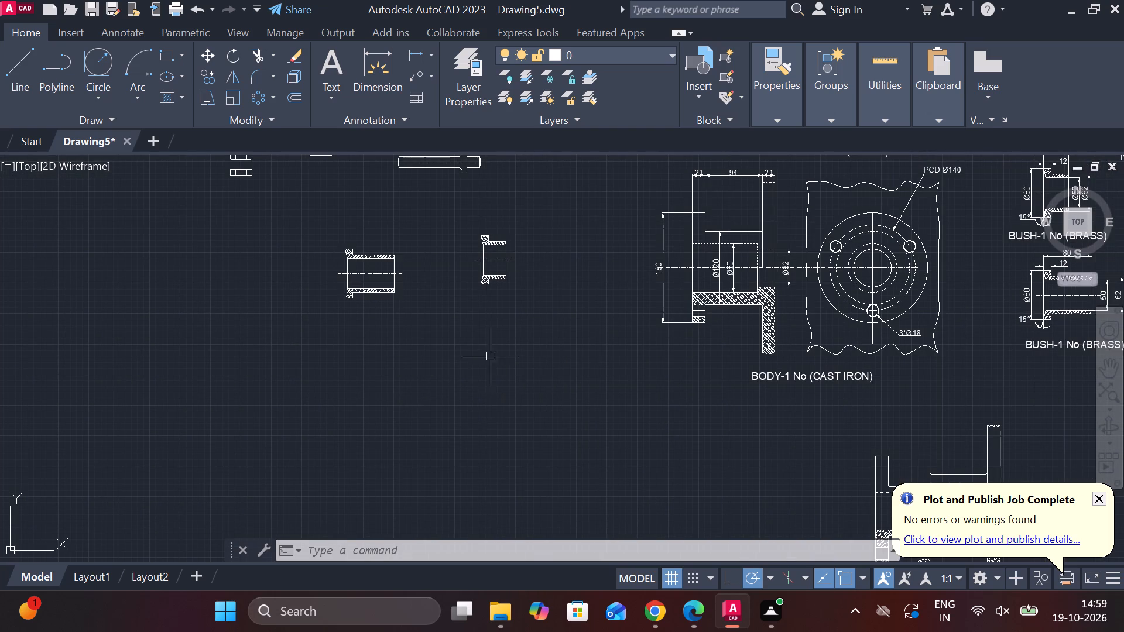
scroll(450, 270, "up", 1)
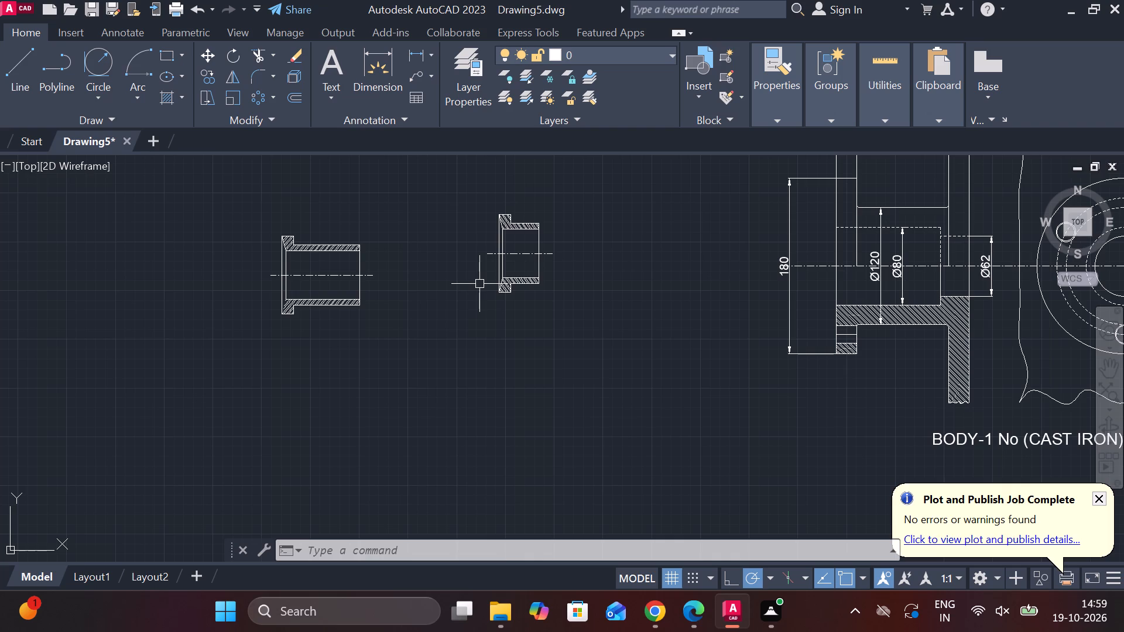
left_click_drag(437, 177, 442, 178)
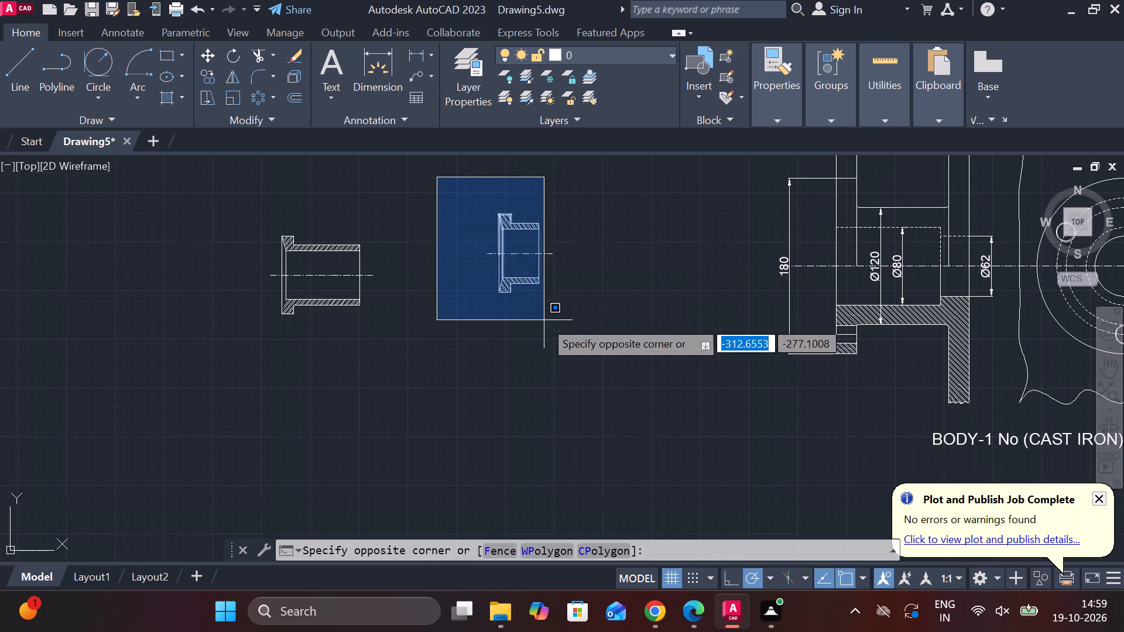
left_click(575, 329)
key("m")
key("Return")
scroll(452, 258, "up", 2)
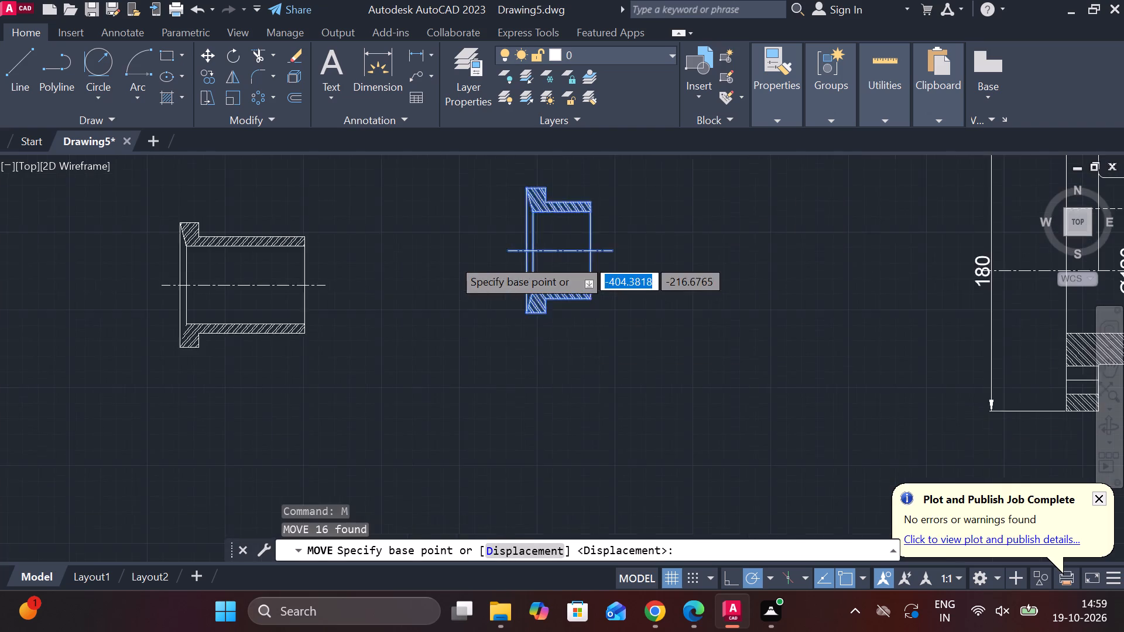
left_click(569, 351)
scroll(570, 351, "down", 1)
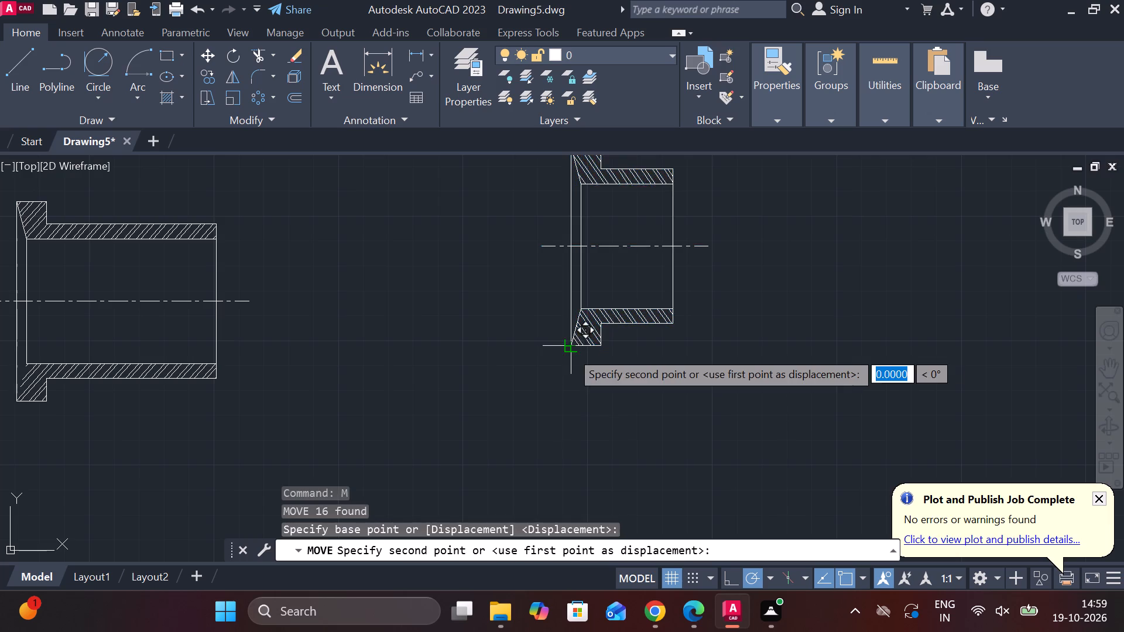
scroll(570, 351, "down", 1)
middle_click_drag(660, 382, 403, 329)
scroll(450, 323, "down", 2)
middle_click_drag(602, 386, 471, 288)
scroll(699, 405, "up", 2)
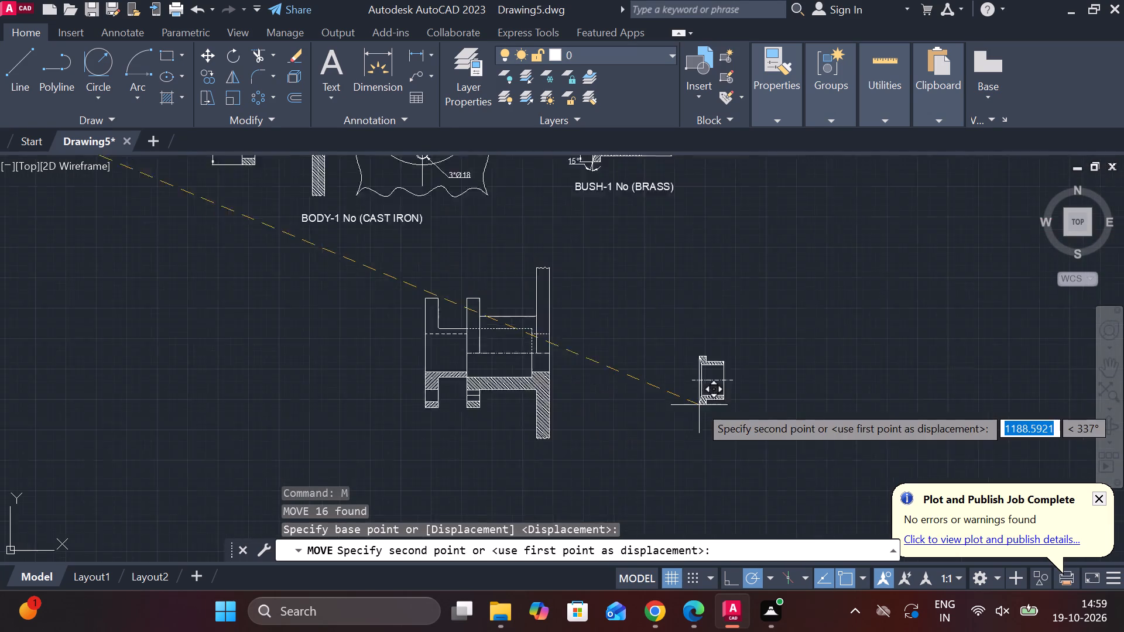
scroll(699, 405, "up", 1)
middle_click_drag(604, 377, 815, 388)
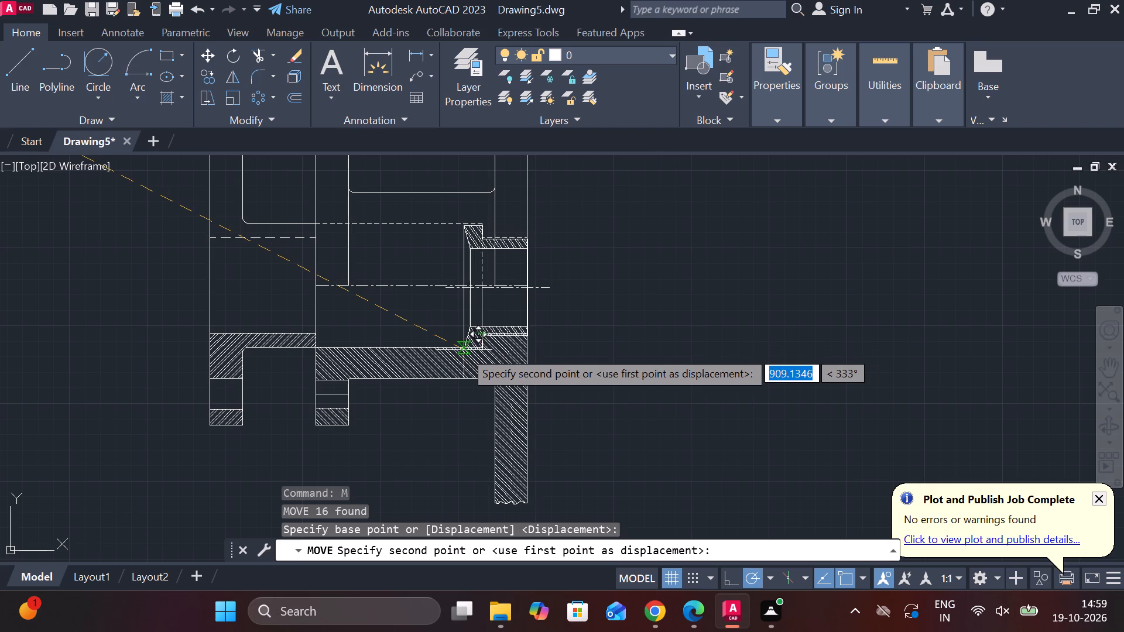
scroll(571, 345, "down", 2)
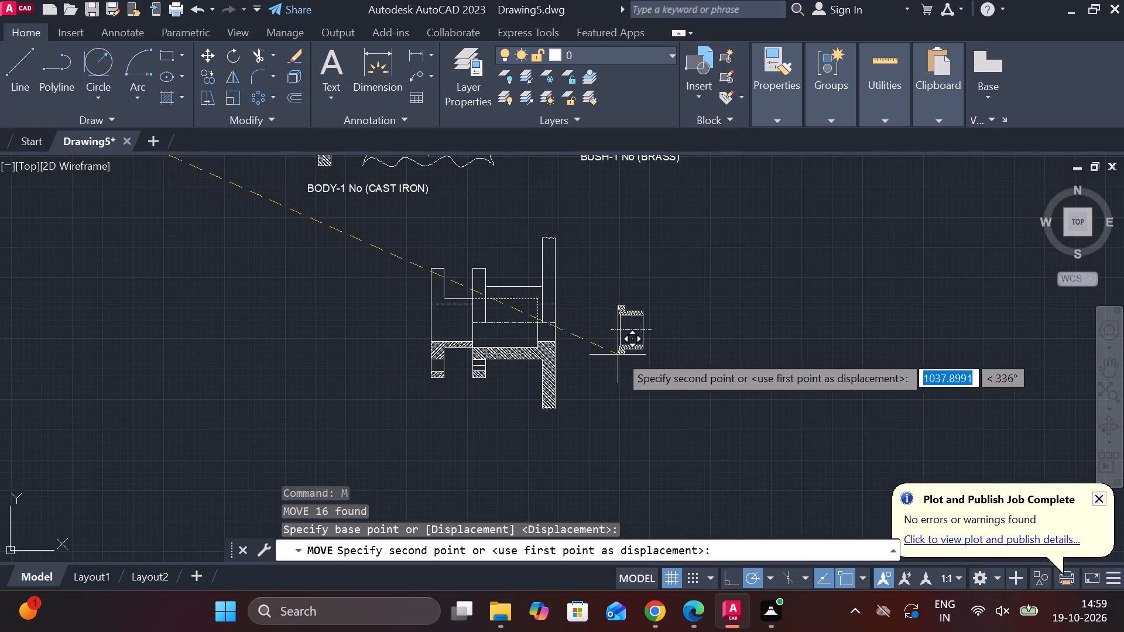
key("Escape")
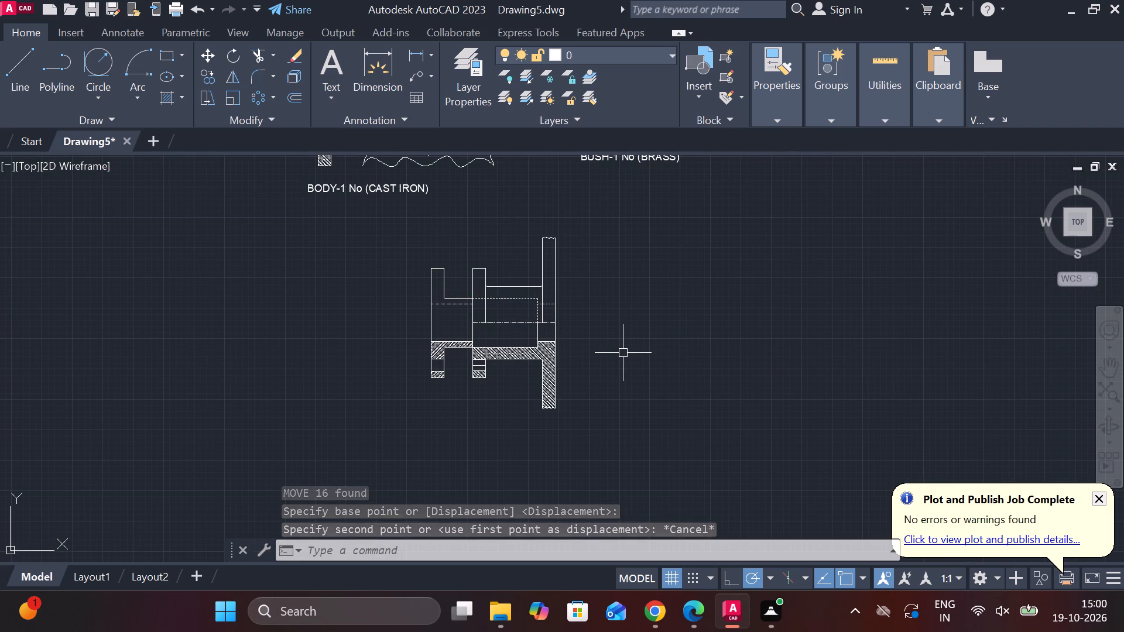
Examine the plain gland seated against the plain body and compare it with the remaining loose parts and dimensioned drawings.
scroll(623, 353, "down", 1)
scroll(496, 307, "up", 2)
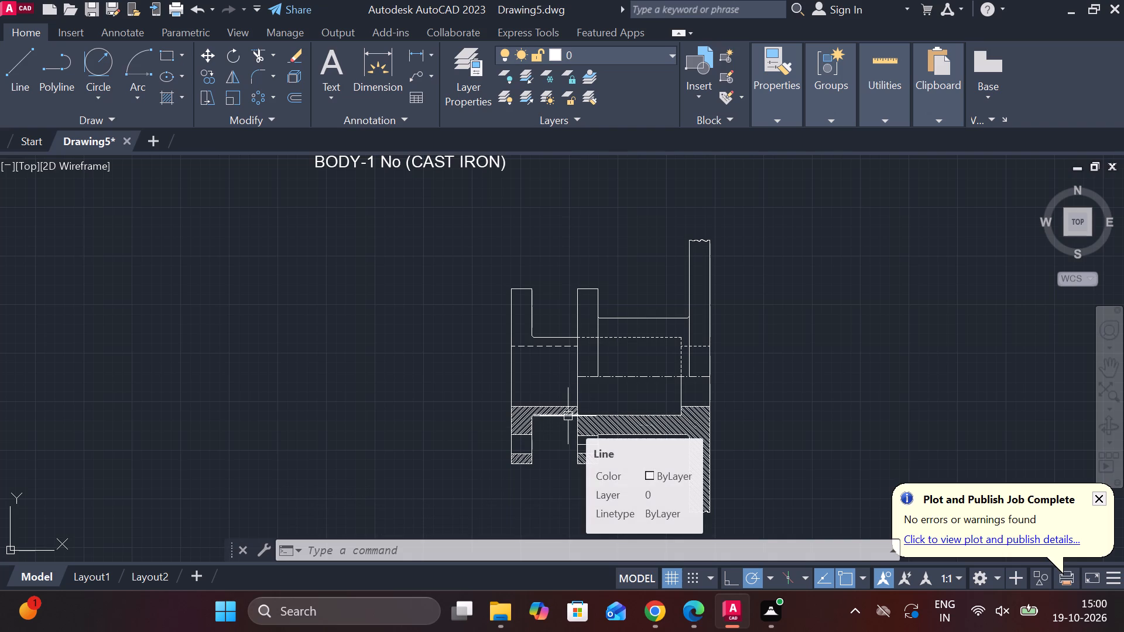
scroll(497, 394, "down", 1)
middle_click_drag(477, 358, 565, 404)
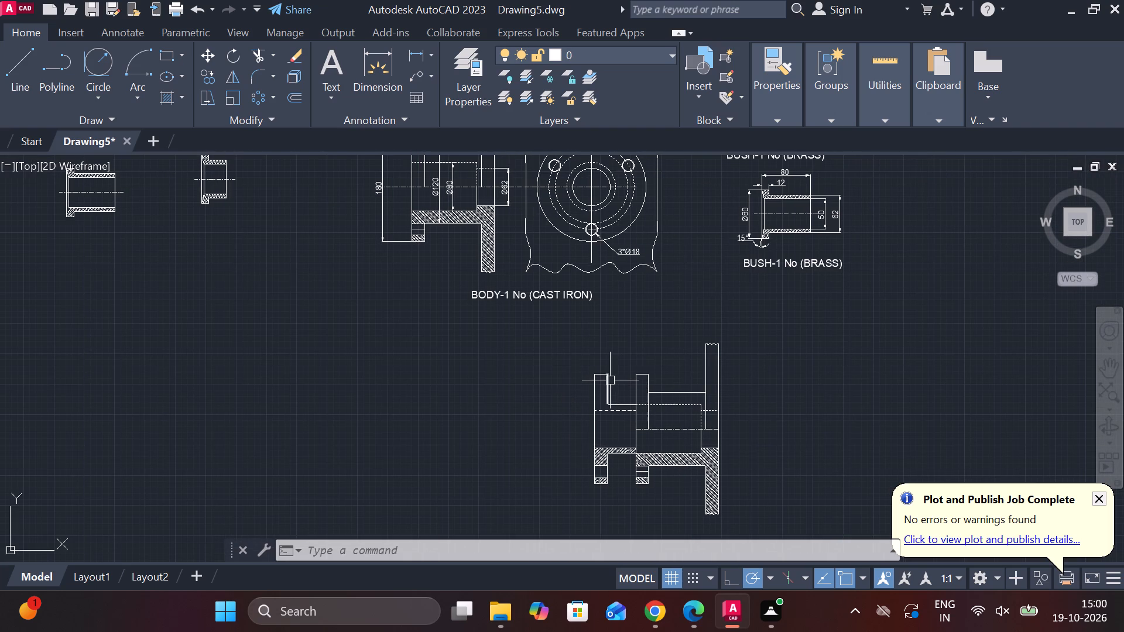
scroll(563, 375, "down", 1)
middle_click_drag(438, 358, 512, 380)
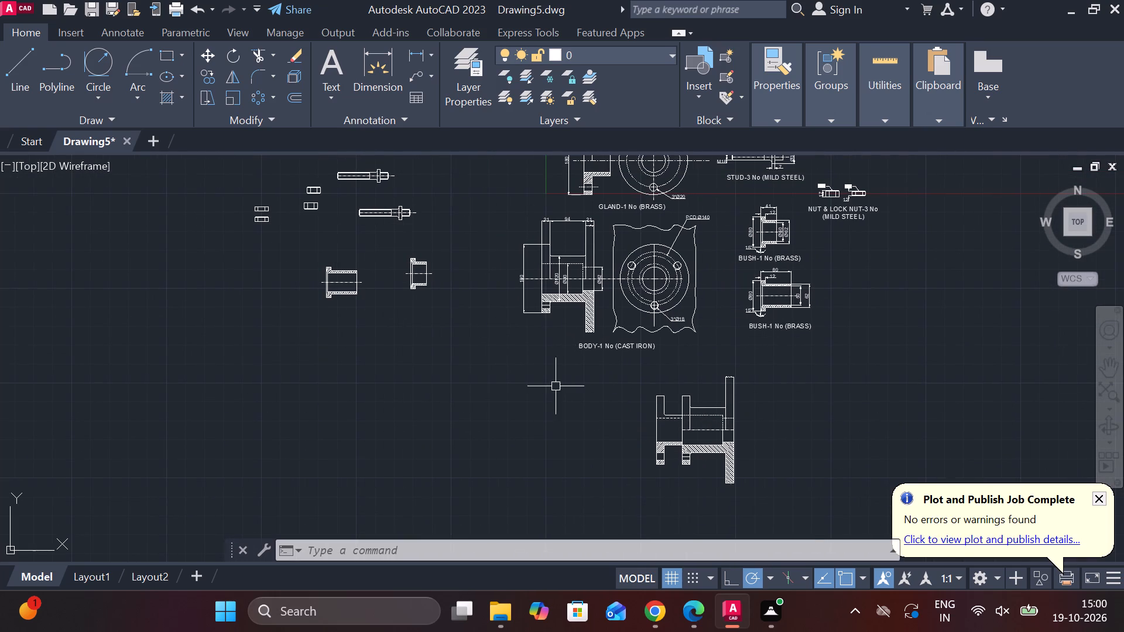
scroll(595, 388, "up", 1)
middle_click_drag(629, 417, 554, 417)
scroll(660, 462, "up", 1)
middle_click_drag(647, 428, 615, 349)
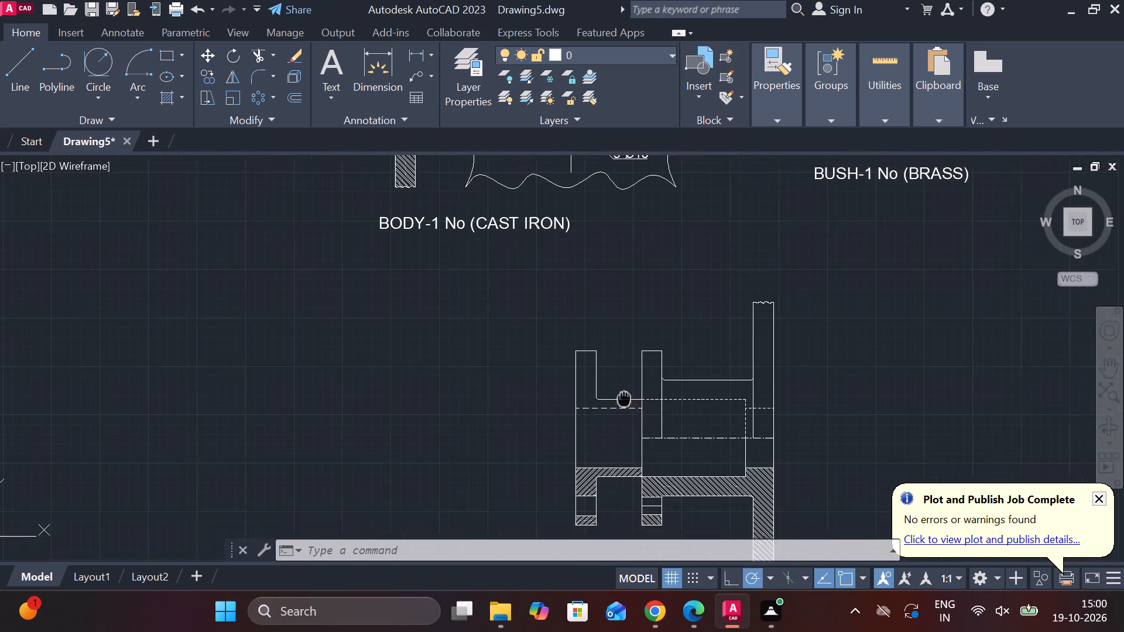
middle_click_drag(615, 349, 610, 285)
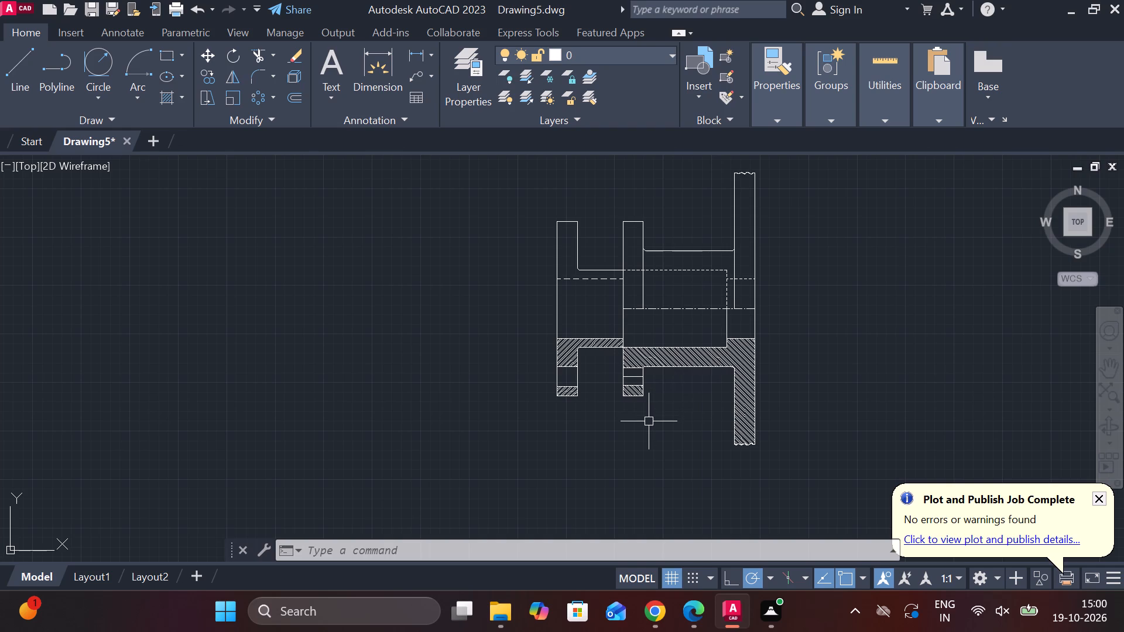
scroll(481, 402, "up", 1)
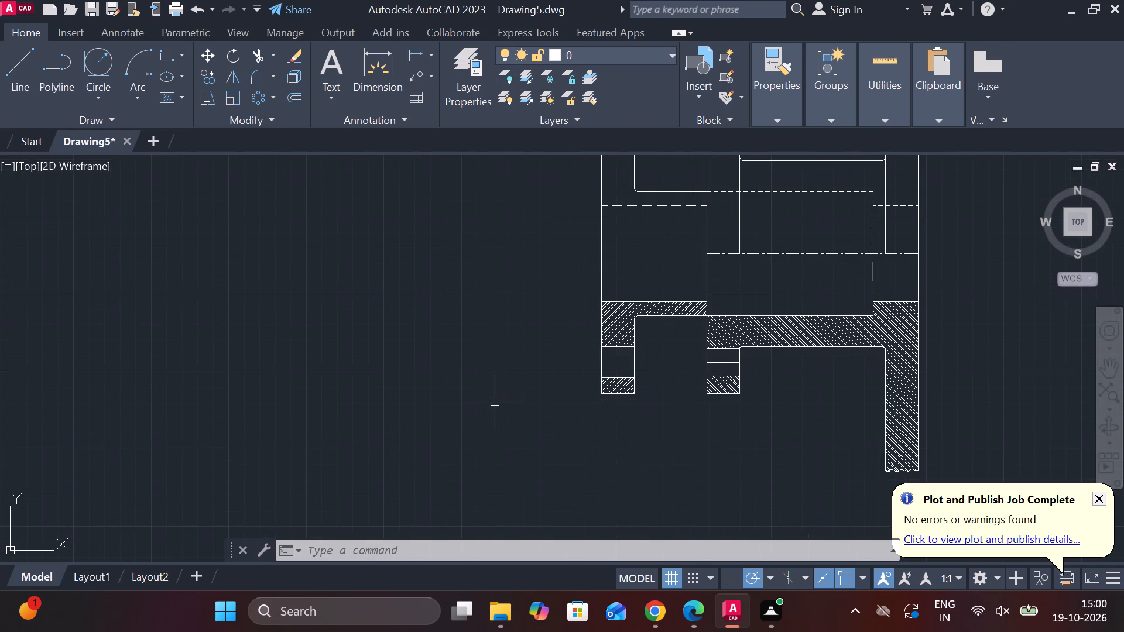
scroll(516, 344, "down", 1)
middle_click_drag(508, 312, 553, 394)
scroll(727, 491, "up", 1)
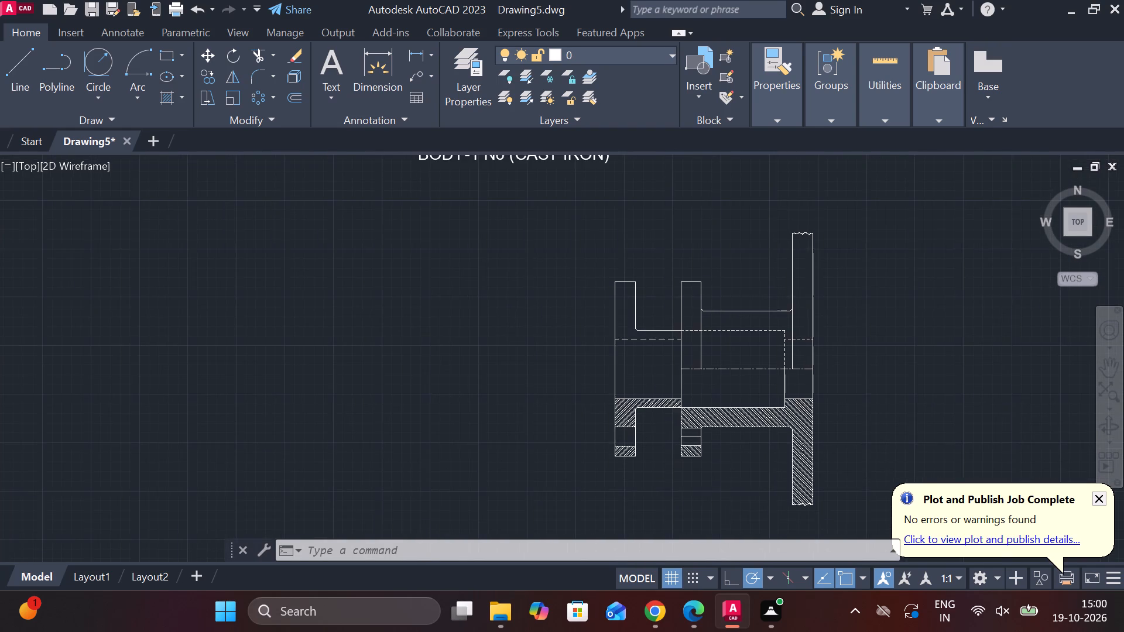
scroll(727, 491, "up", 1)
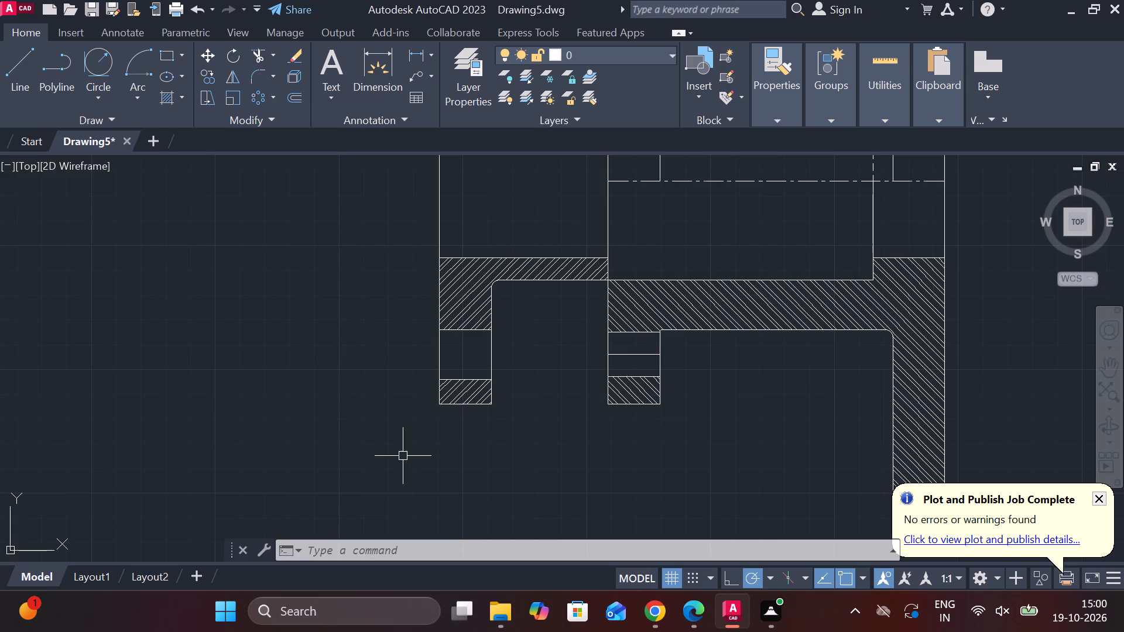
scroll(552, 393, "down", 2)
scroll(552, 393, "up", 1)
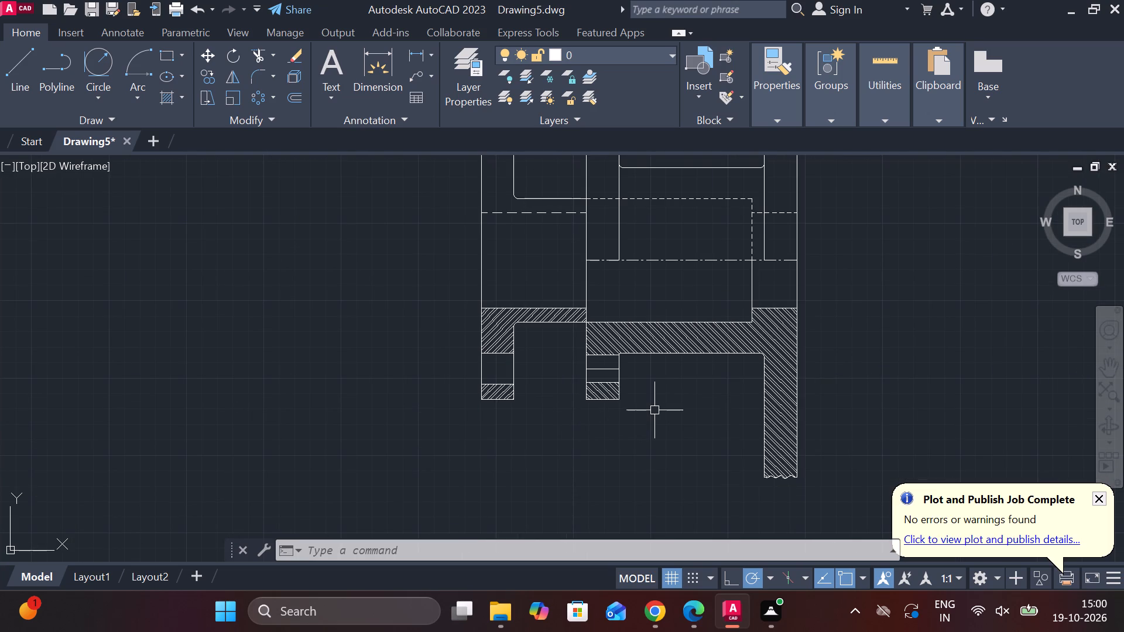
Undo the move that placed the plain gland half-section against the body's flange face.
key("ctrl+z")
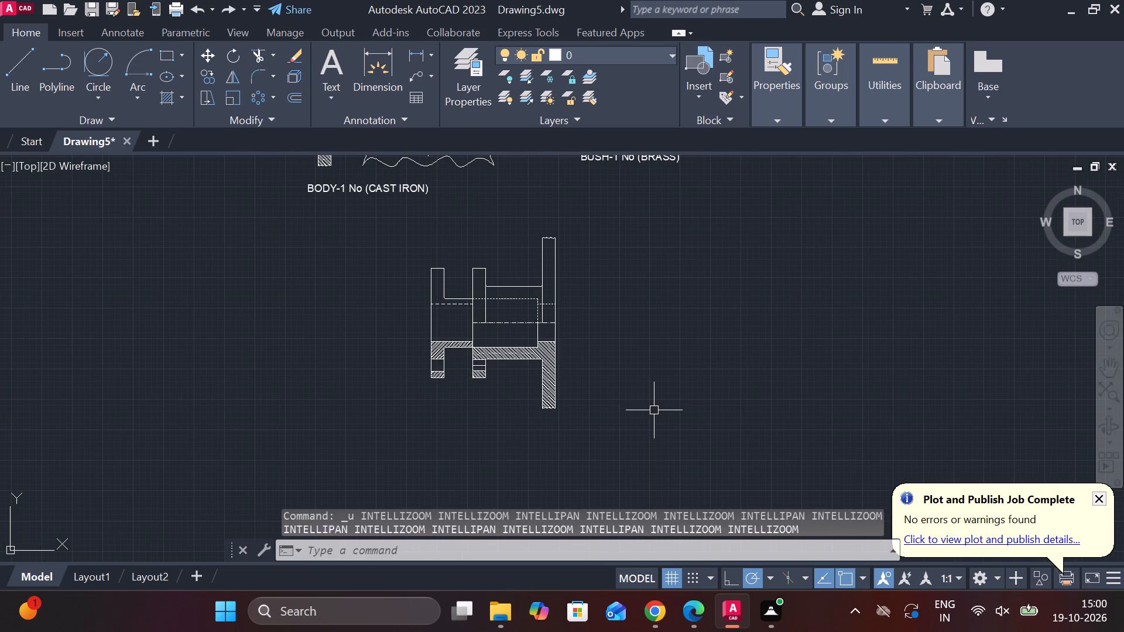
key("ctrl+z")
scroll(654, 409, "down", 1)
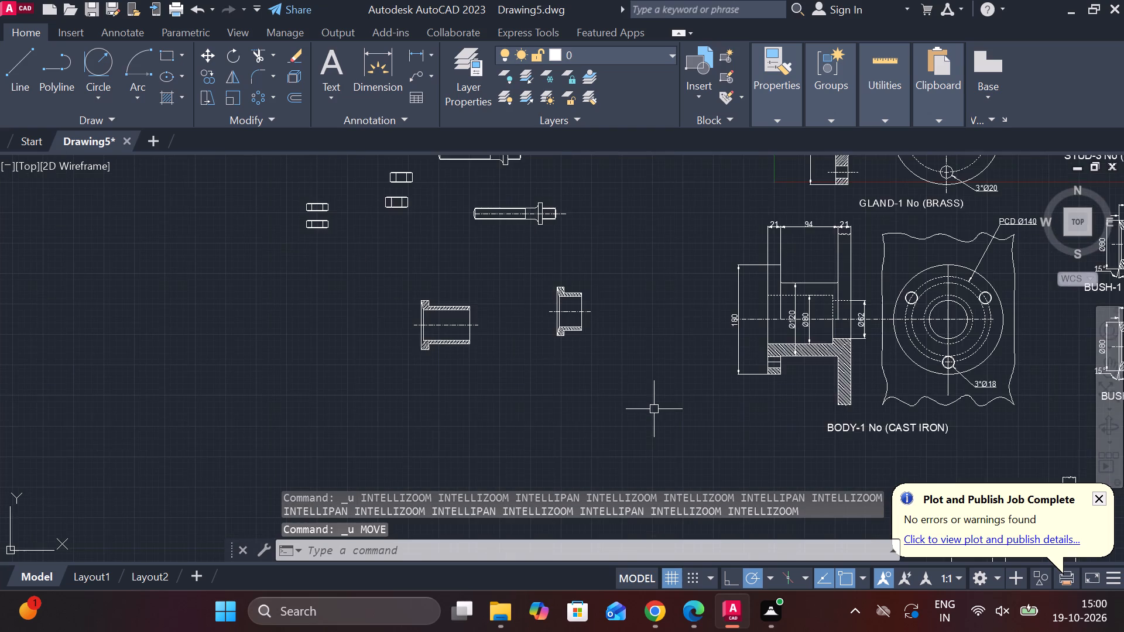
scroll(654, 409, "down", 2)
key("ctrl+z")
key("ctrl+z")
key("ctrl+z")
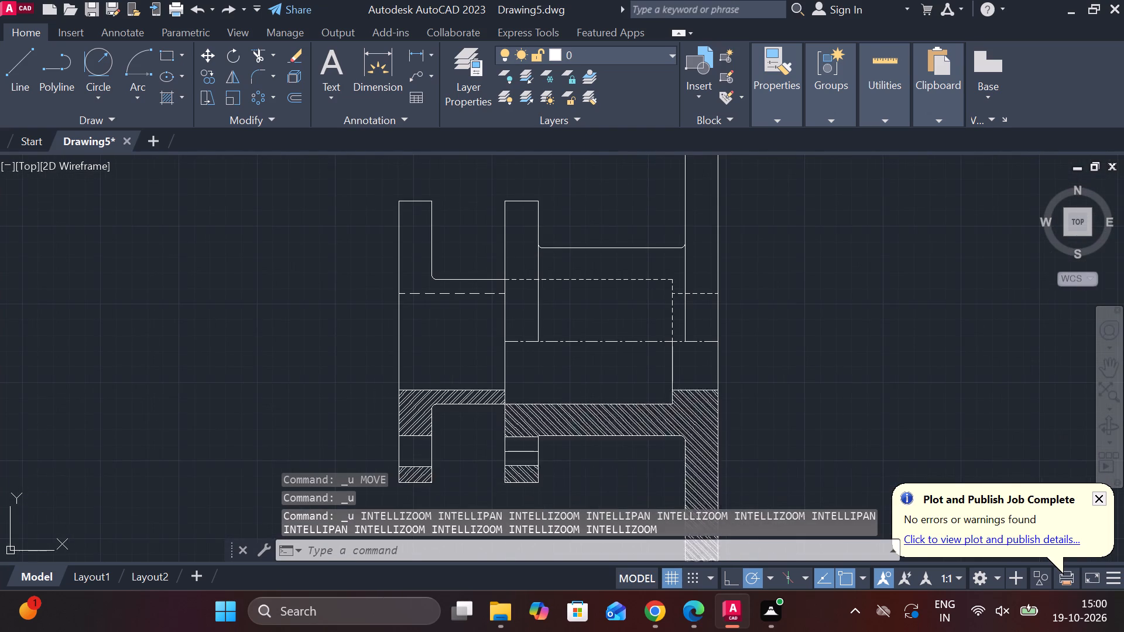
Rotate the longer plain bush section 180° about a point just below it, reversing its flange end.
scroll(697, 428, "down", 1)
middle_click_drag(575, 415, 440, 150)
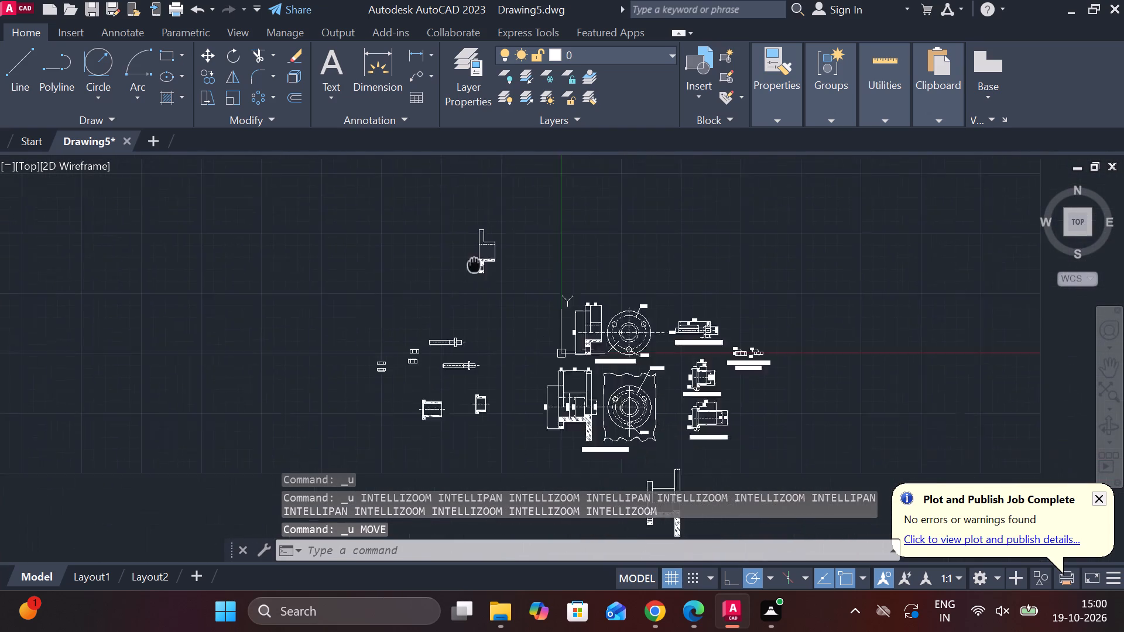
middle_click_drag(440, 150, 438, 130)
scroll(417, 206, "up", 1)
scroll(397, 338, "up", 3)
middle_click_drag(388, 307, 487, 455)
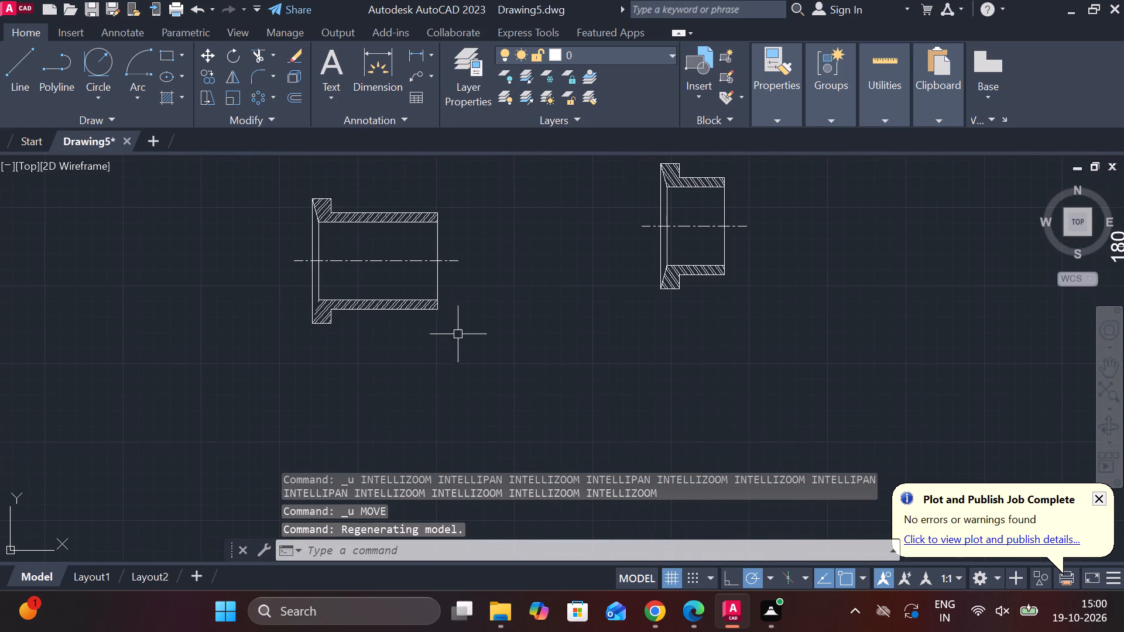
left_click_drag(259, 183, 280, 188)
left_click(525, 375)
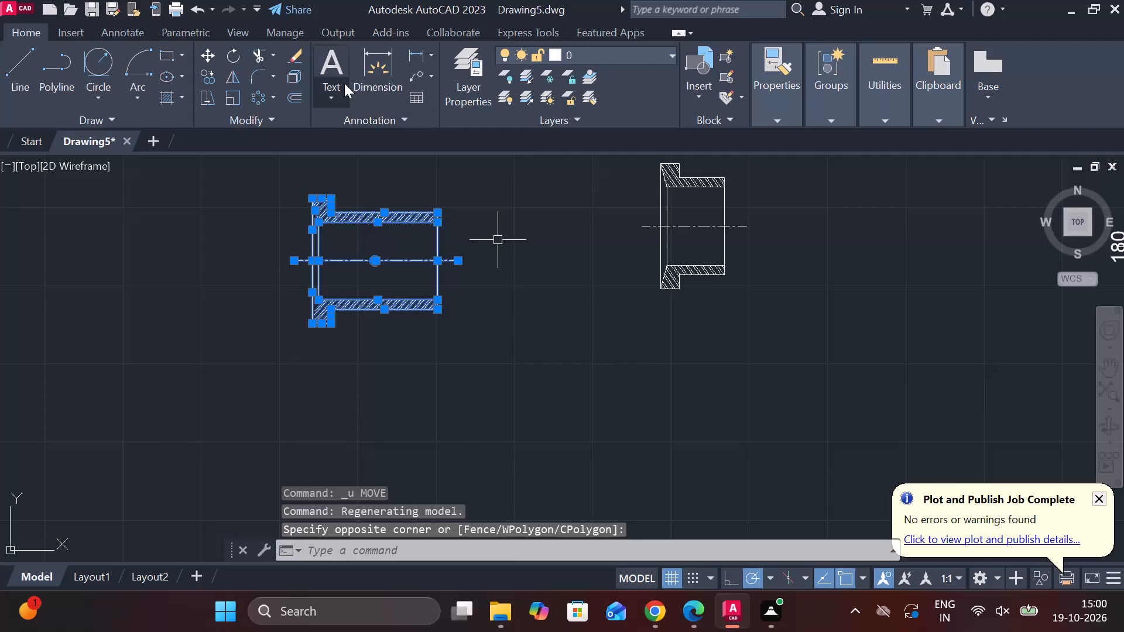
left_click(235, 60)
left_click(332, 356)
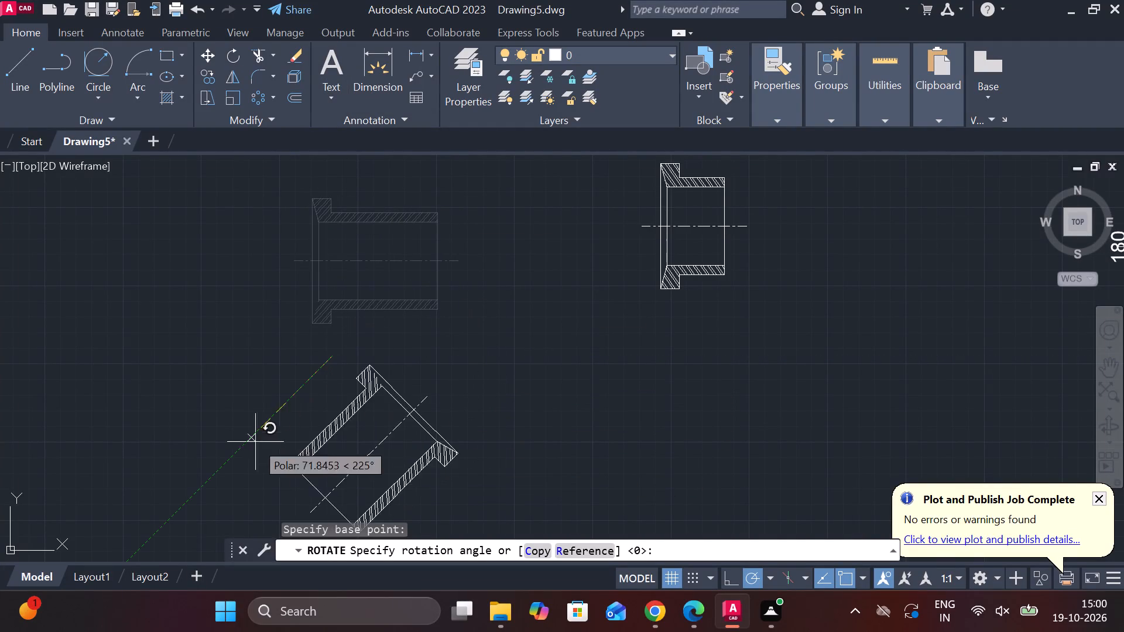
left_click(221, 349)
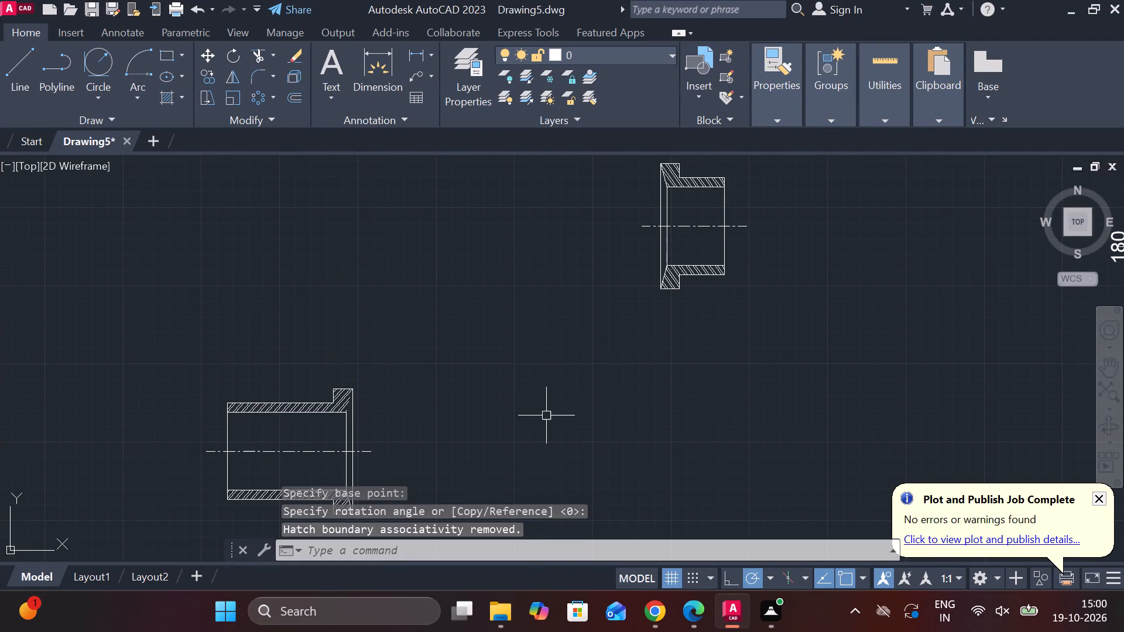
Move the rotated long bush with its centreline, based at its plain end's centre, to the empty space just left of the plain body's flange.
middle_click_drag(550, 427, 648, 335)
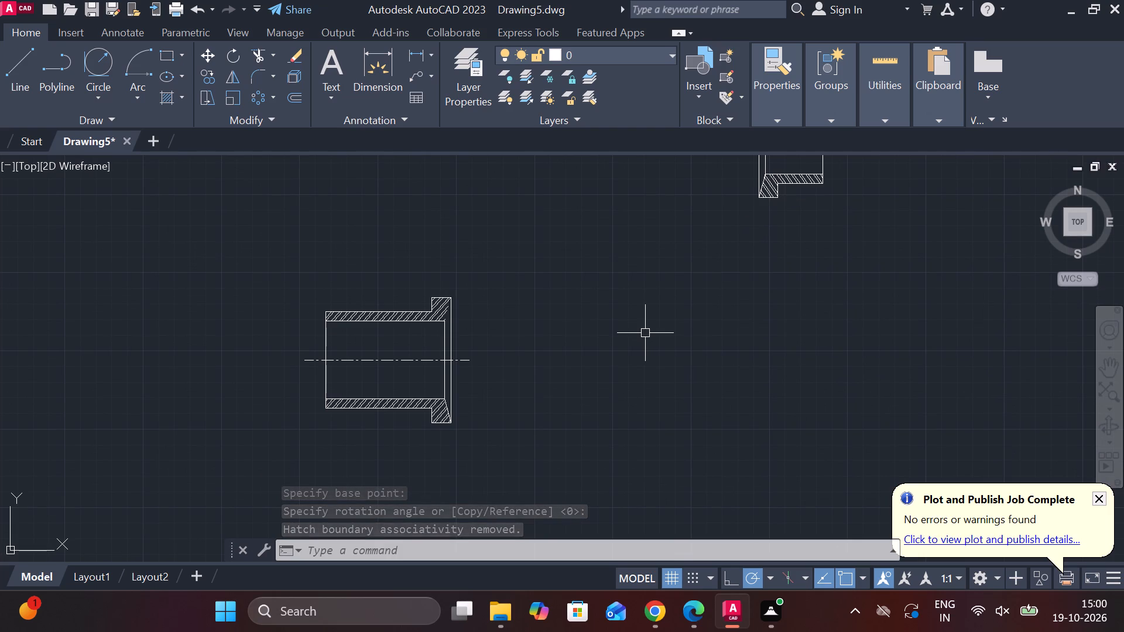
middle_click_drag(636, 354, 710, 295)
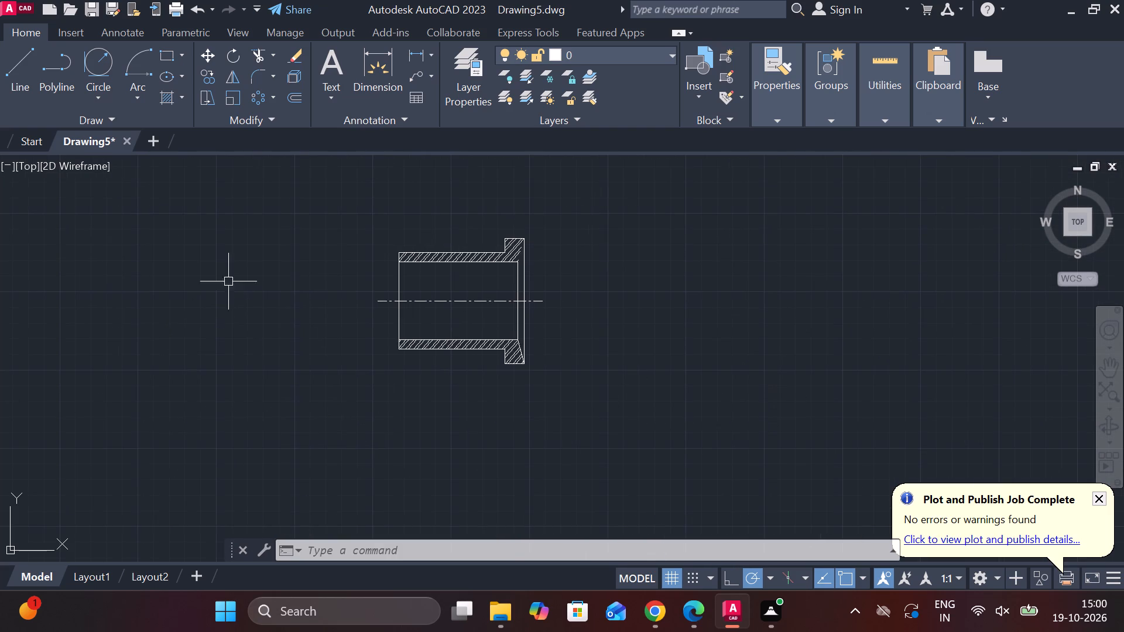
left_click_drag(352, 215, 357, 212)
left_click(600, 425)
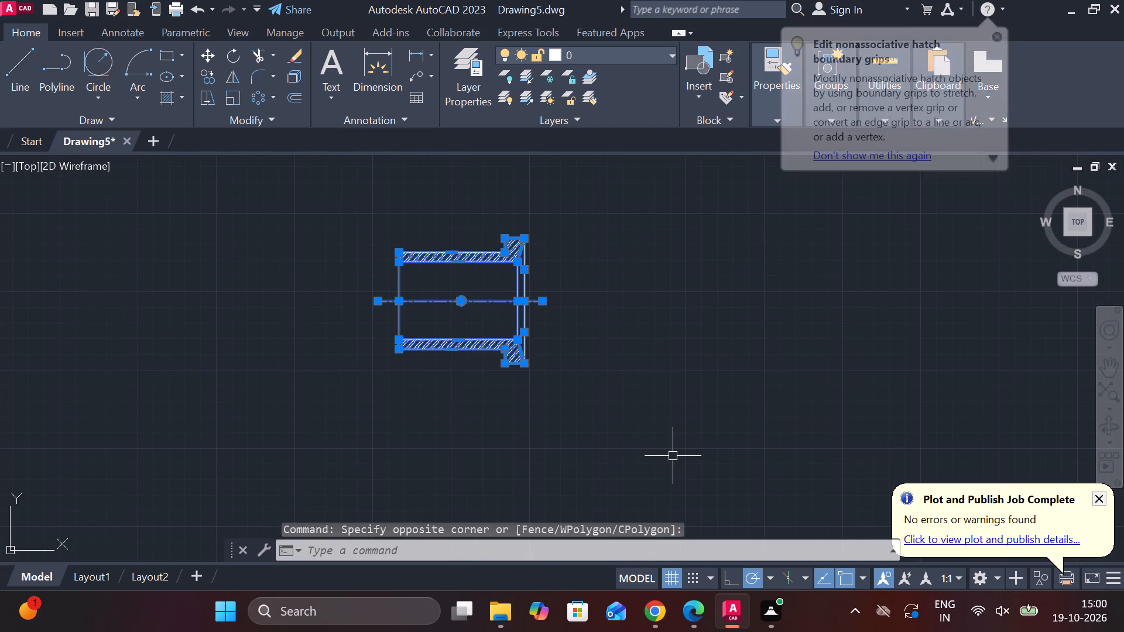
key("m")
key("Return")
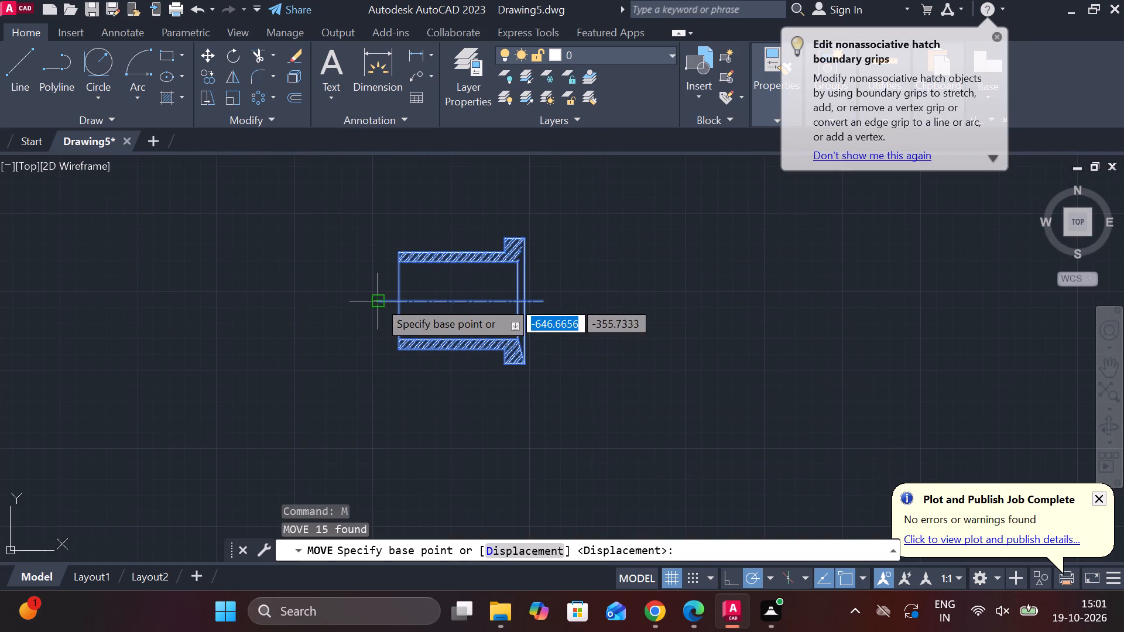
left_click(401, 299)
scroll(441, 320, "down", 2)
middle_click_drag(604, 418, 177, 264)
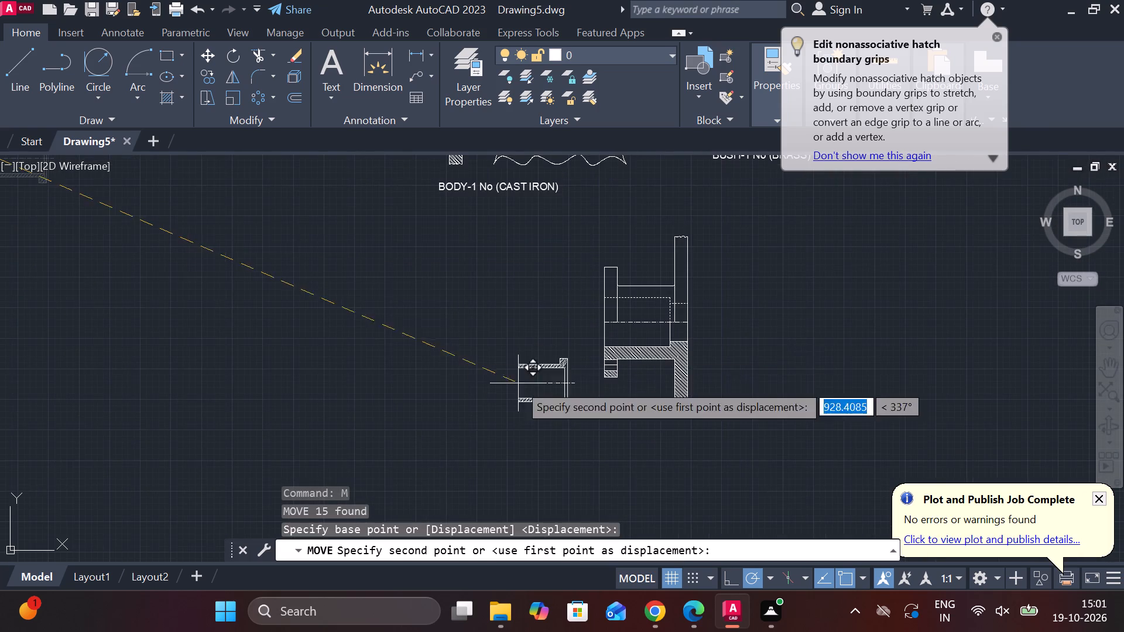
scroll(571, 312, "up", 1)
scroll(623, 293, "up", 2)
middle_click_drag(622, 344, 485, 294)
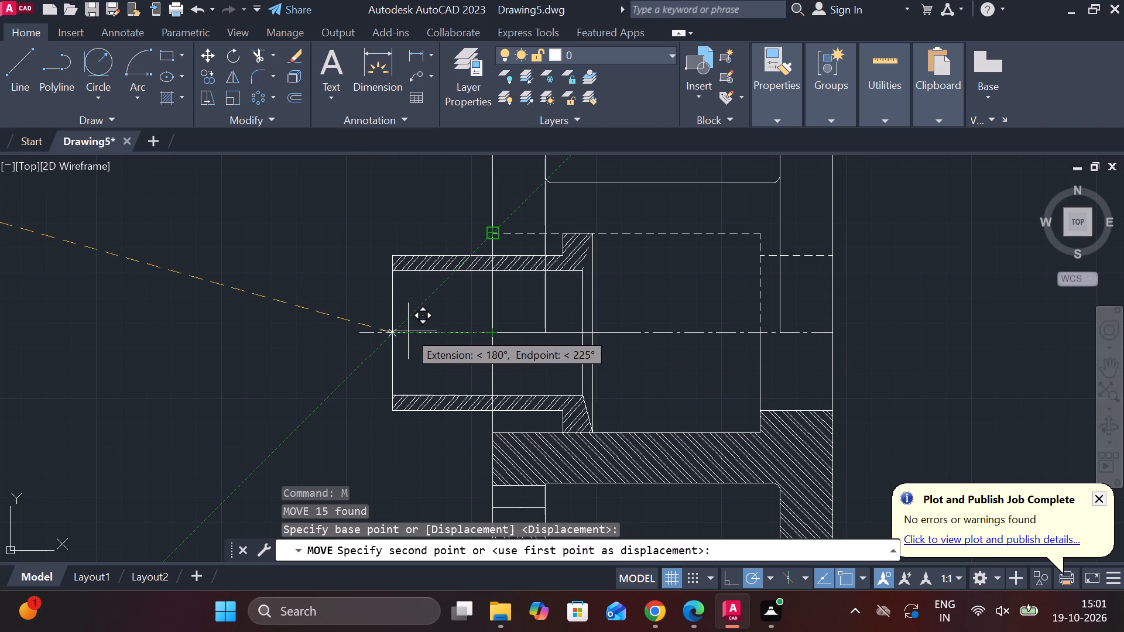
middle_click_drag(279, 336, 312, 344)
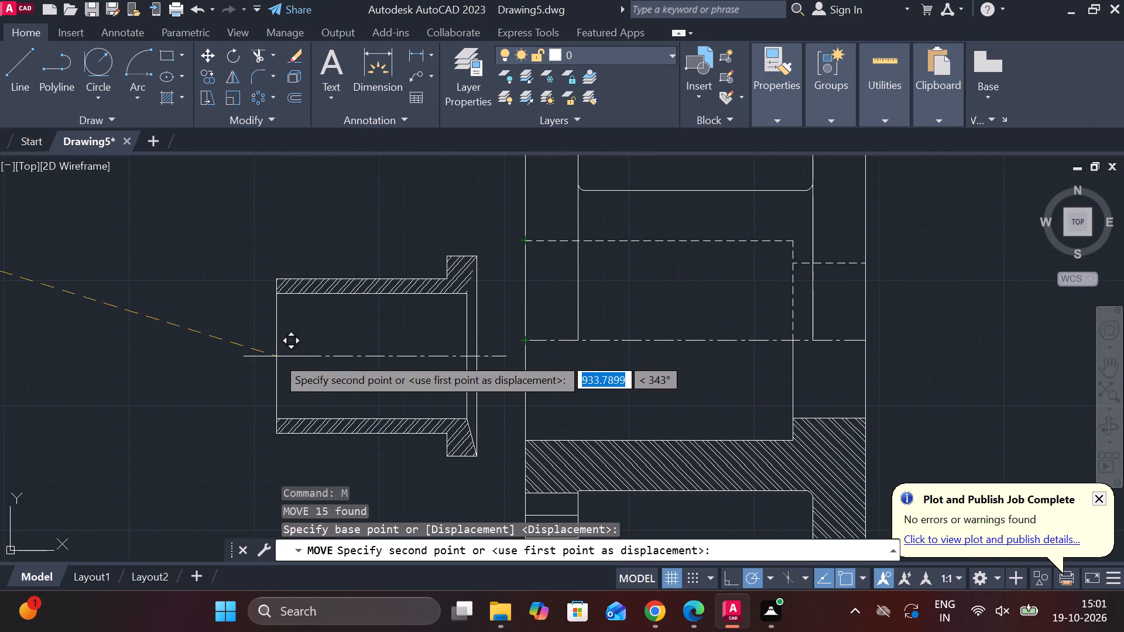
left_click(276, 356)
key("Escape")
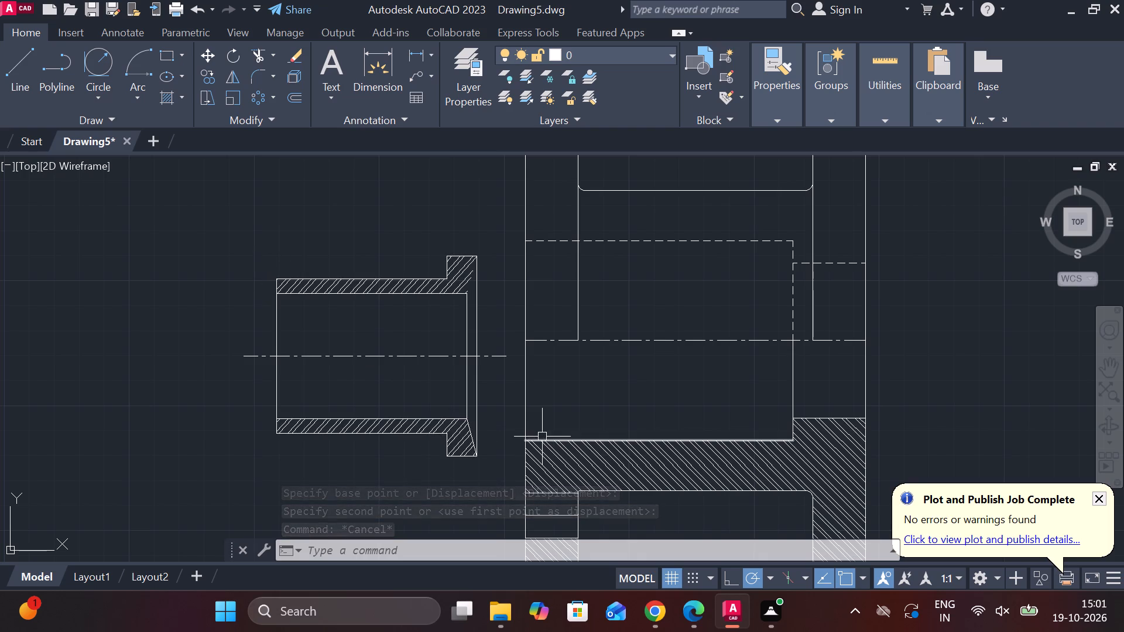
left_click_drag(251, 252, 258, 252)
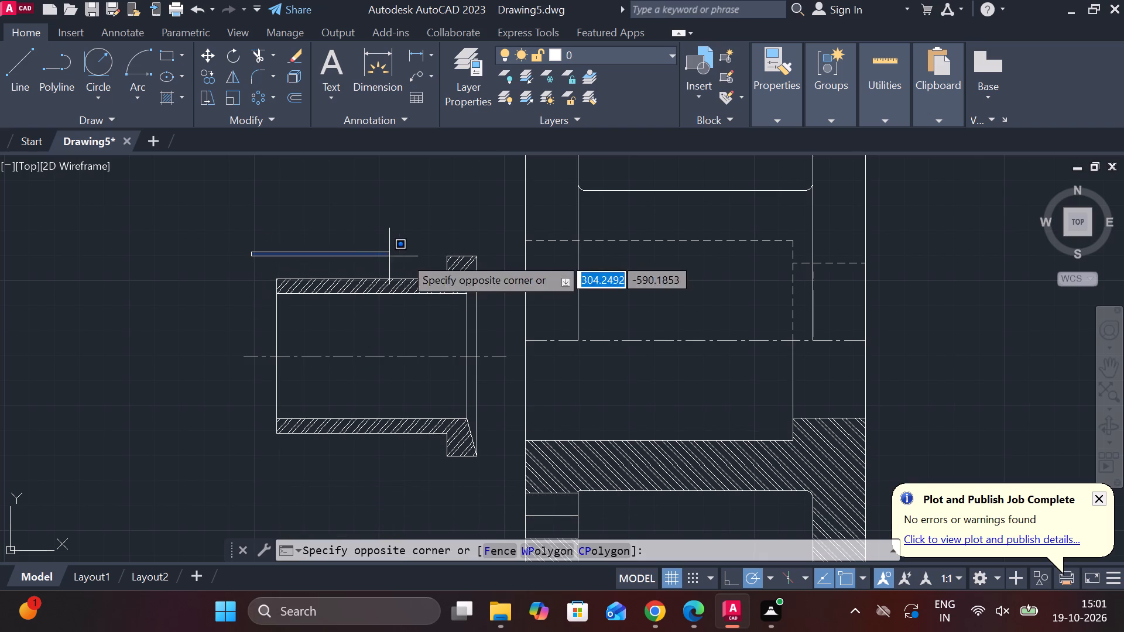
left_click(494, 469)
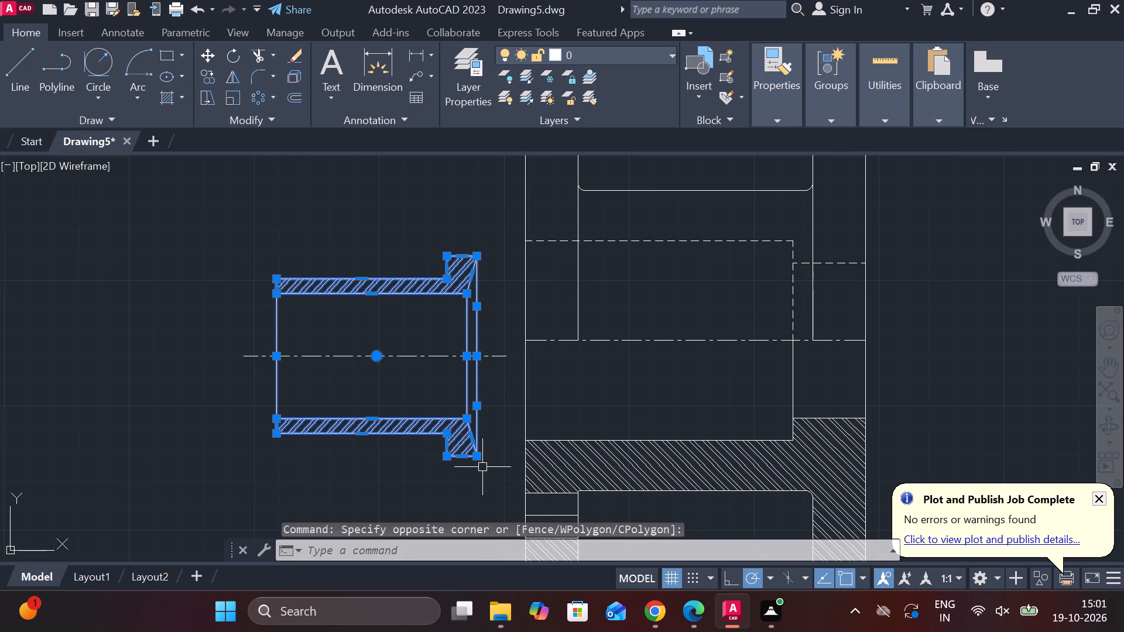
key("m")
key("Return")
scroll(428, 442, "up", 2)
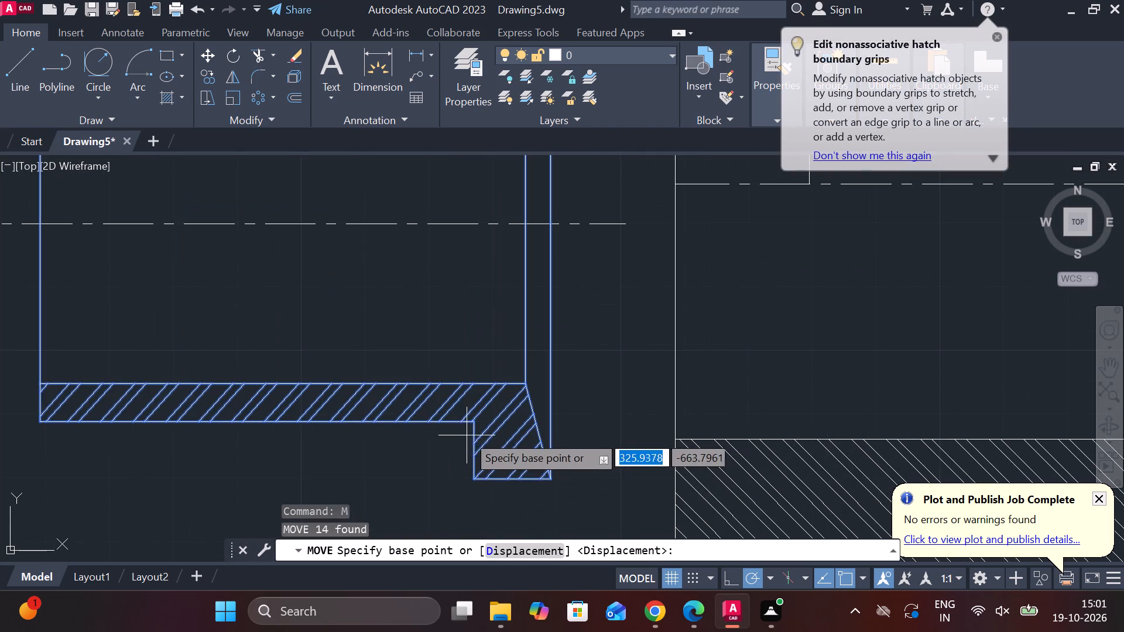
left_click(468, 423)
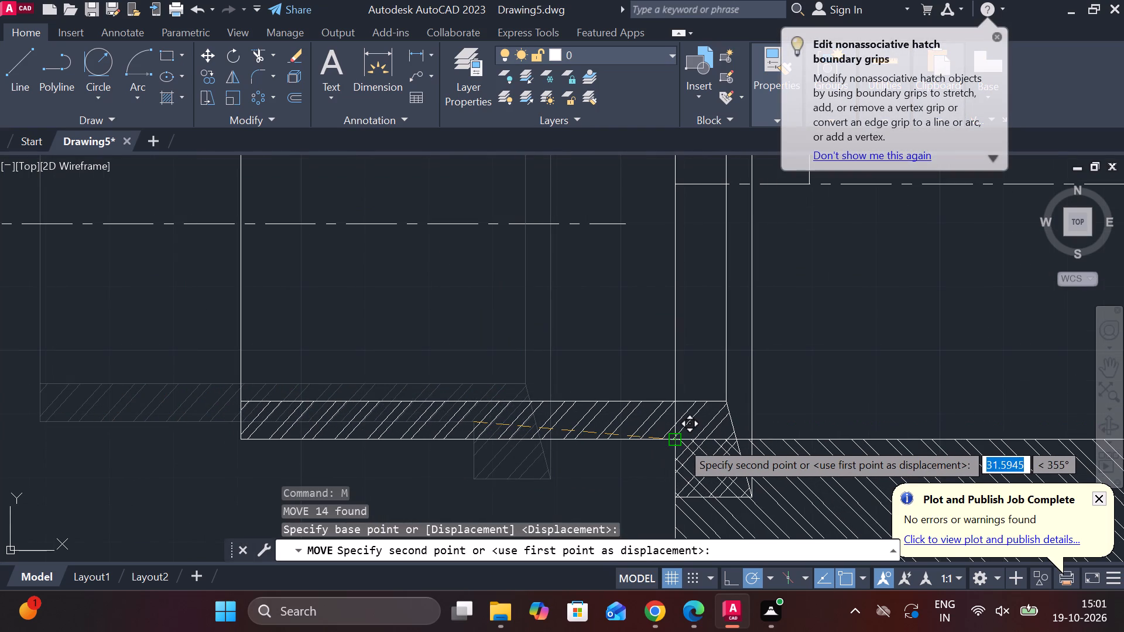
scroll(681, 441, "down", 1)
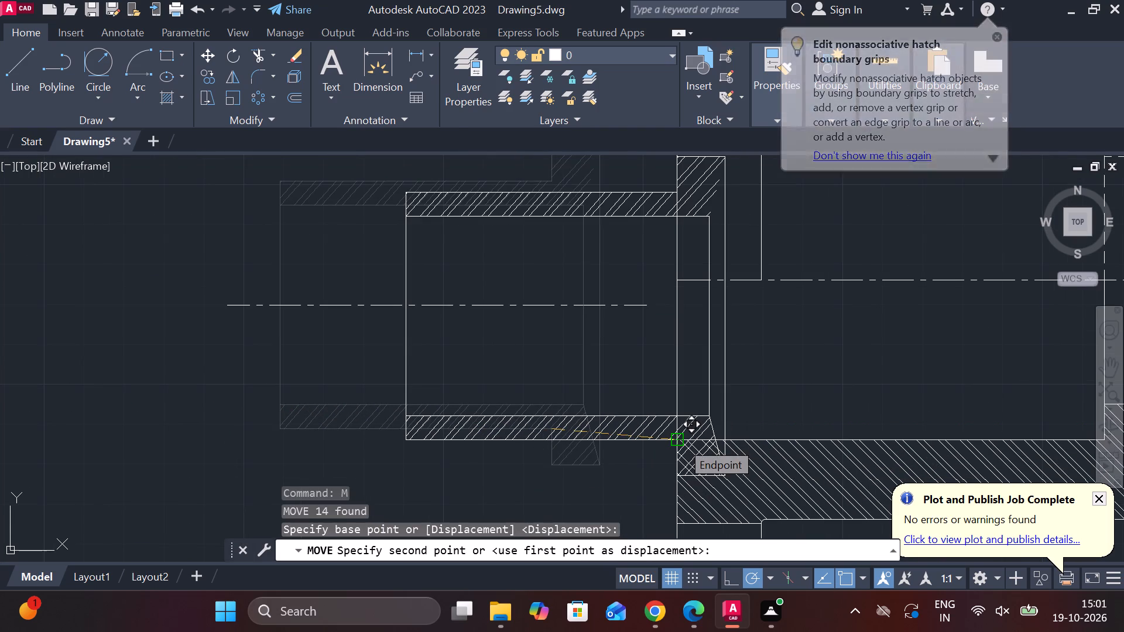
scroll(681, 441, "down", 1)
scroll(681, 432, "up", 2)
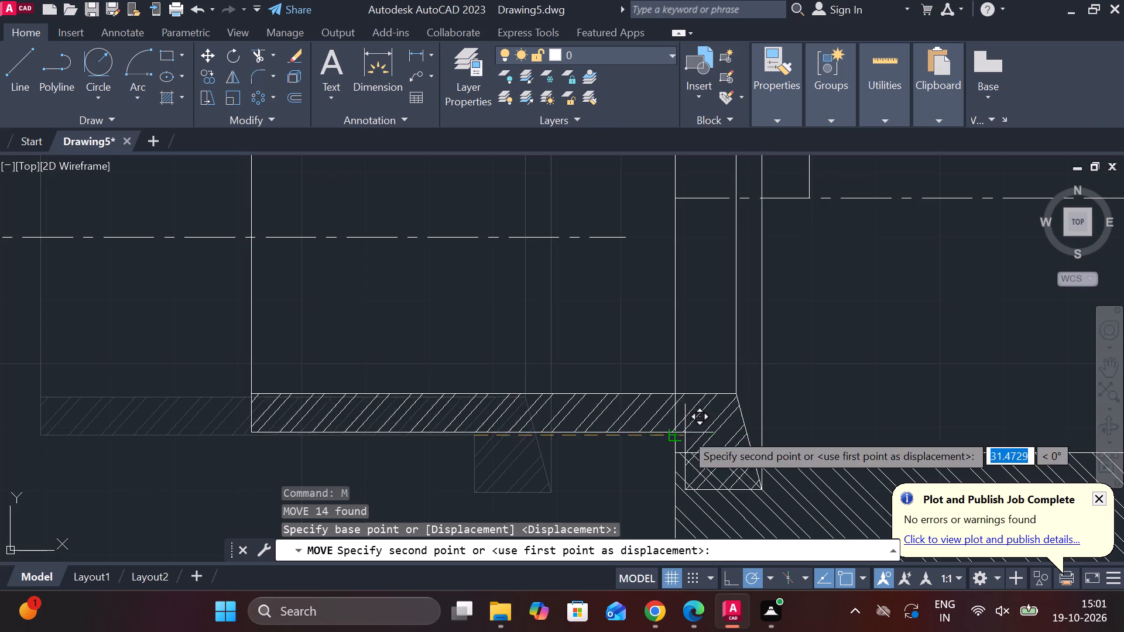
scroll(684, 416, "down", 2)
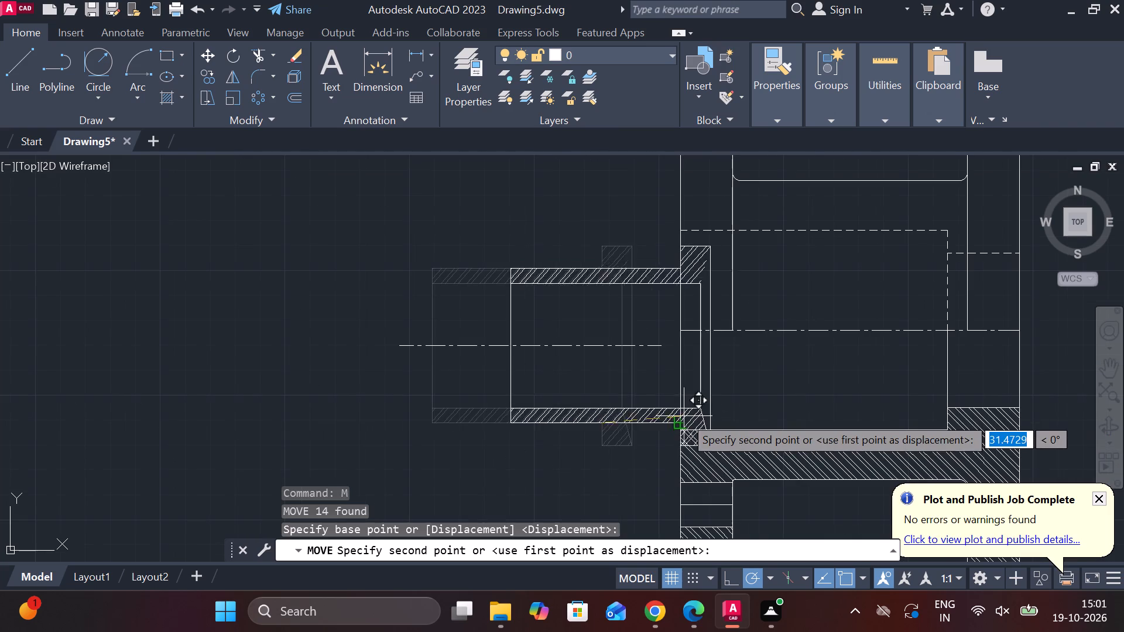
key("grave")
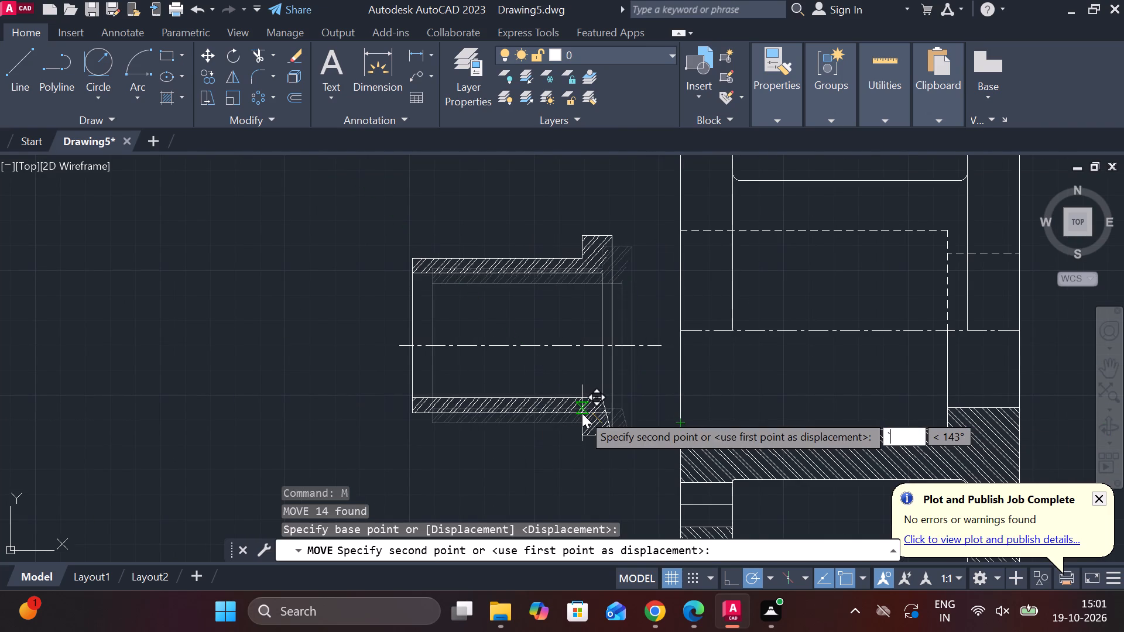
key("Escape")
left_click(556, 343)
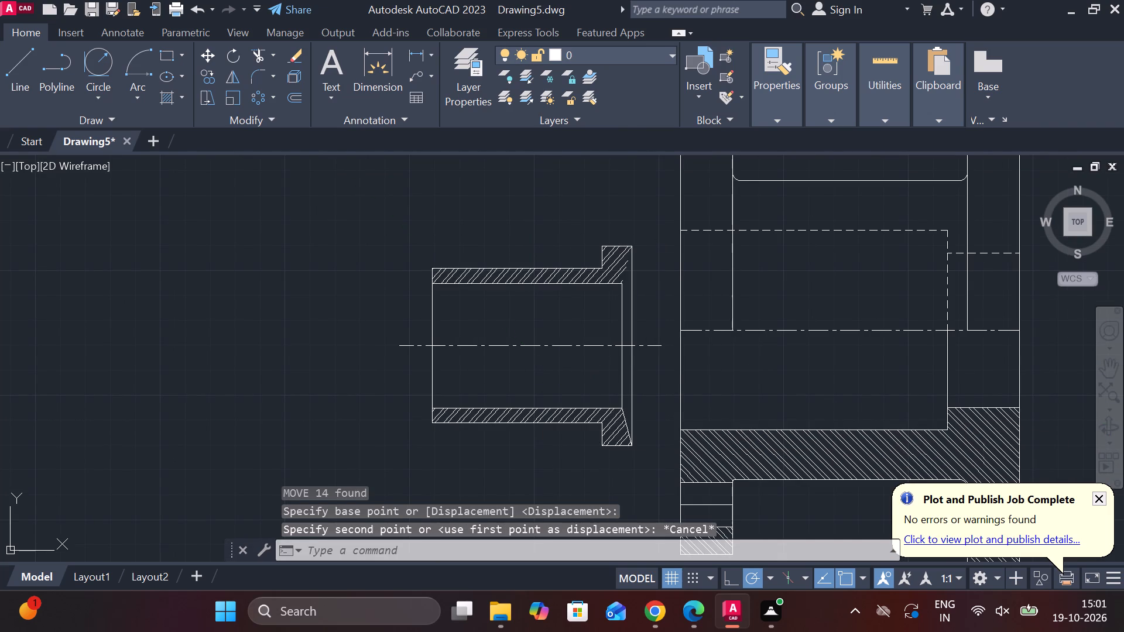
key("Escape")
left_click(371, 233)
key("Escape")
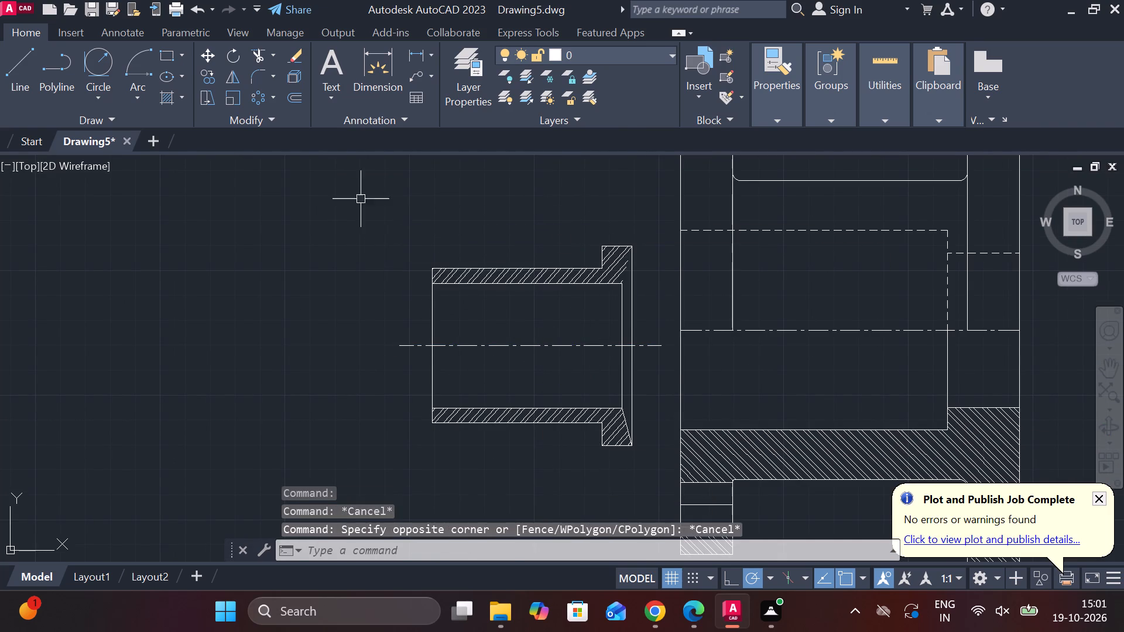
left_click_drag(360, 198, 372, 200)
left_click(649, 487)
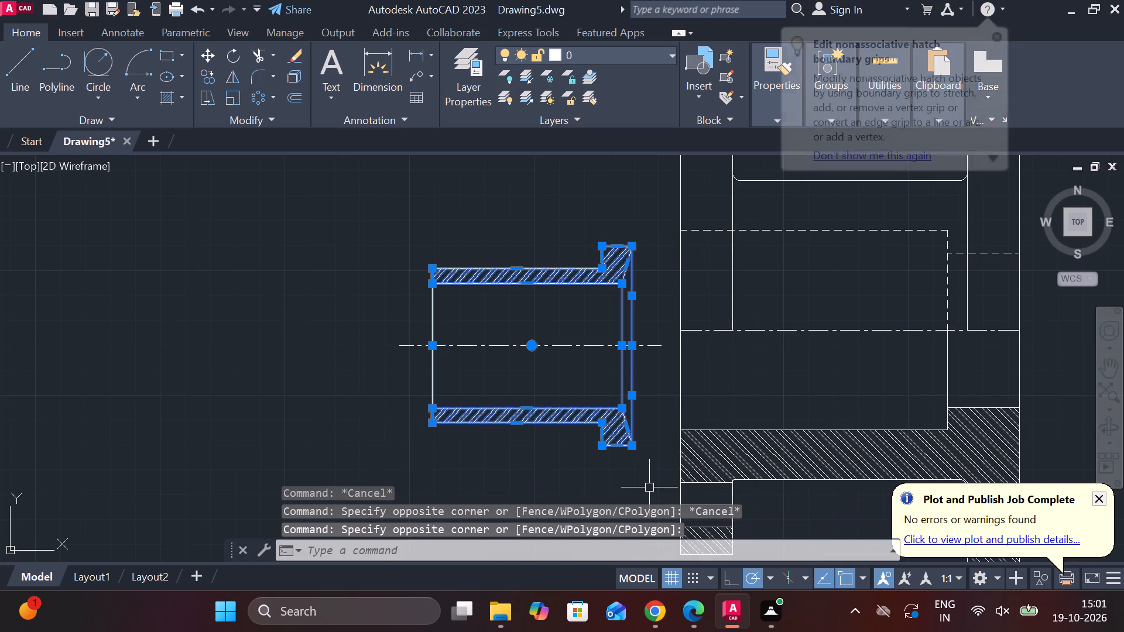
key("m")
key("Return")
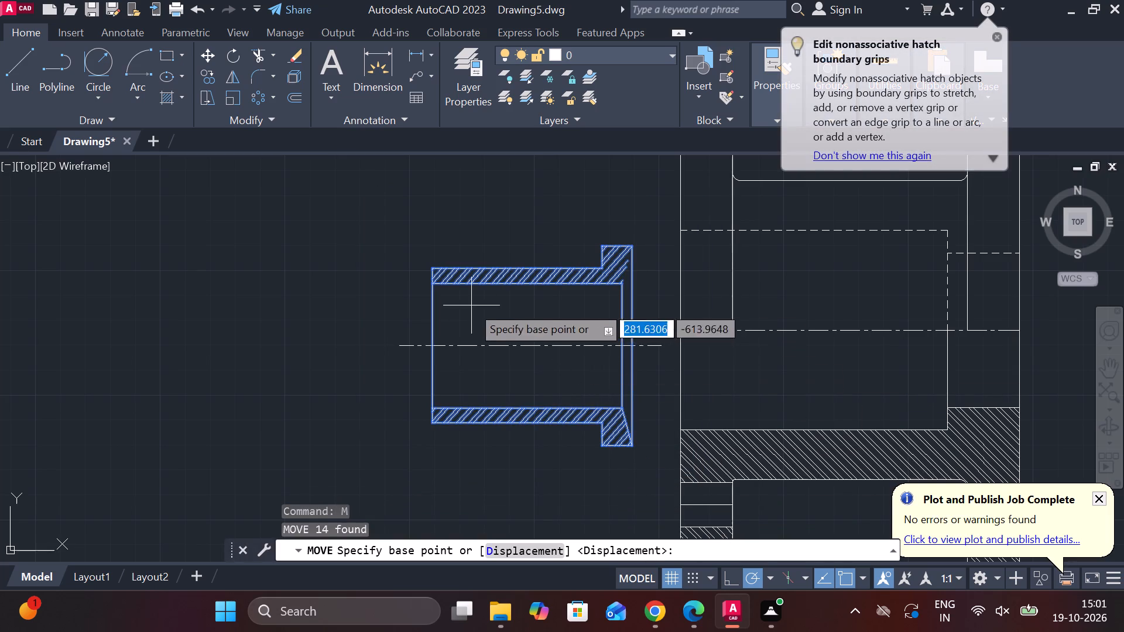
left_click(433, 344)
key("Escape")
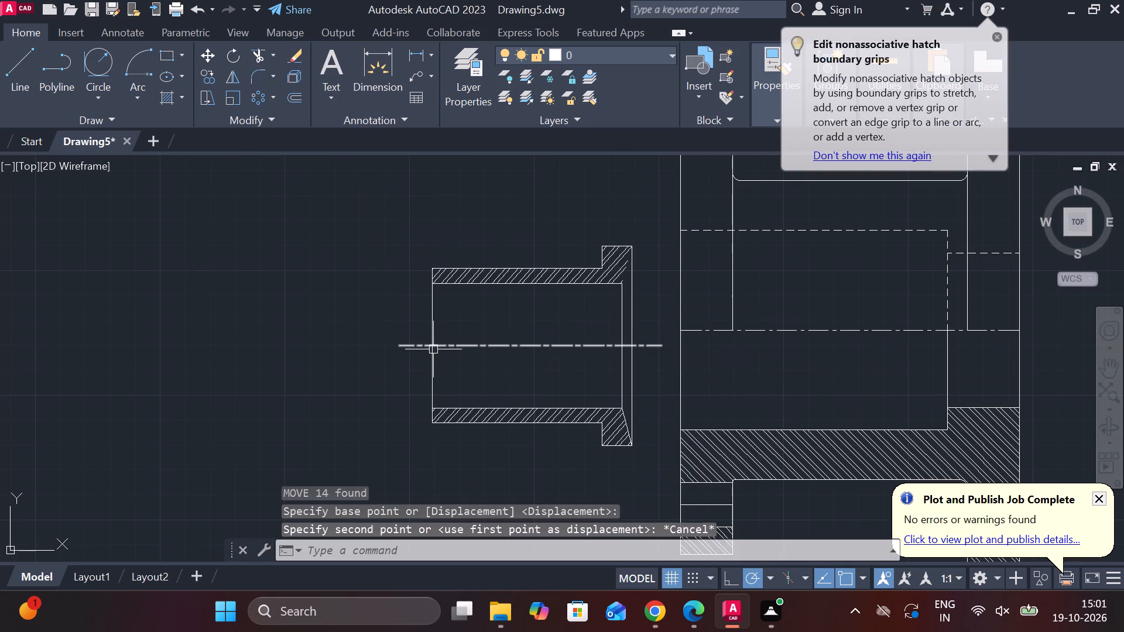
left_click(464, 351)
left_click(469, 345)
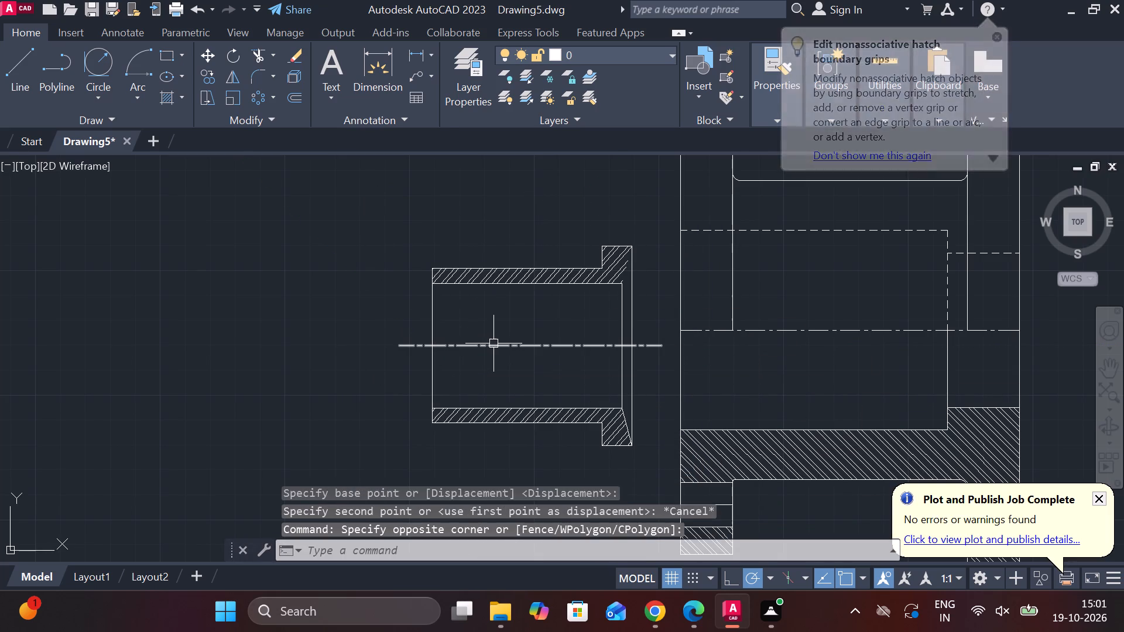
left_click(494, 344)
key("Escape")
Move the long bush section with its centreline slightly up and away from the plain body, based at its plain end's centre.
left_click(359, 214)
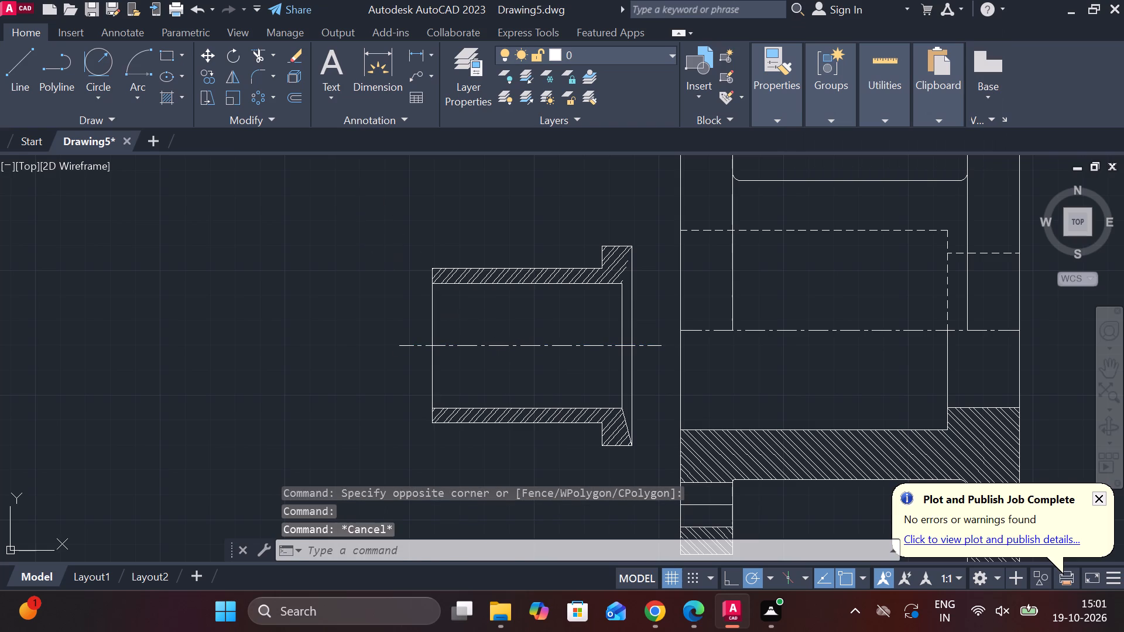
left_click(653, 469)
scroll(444, 360, "up", 2)
left_click(505, 326)
scroll(556, 380, "down", 1)
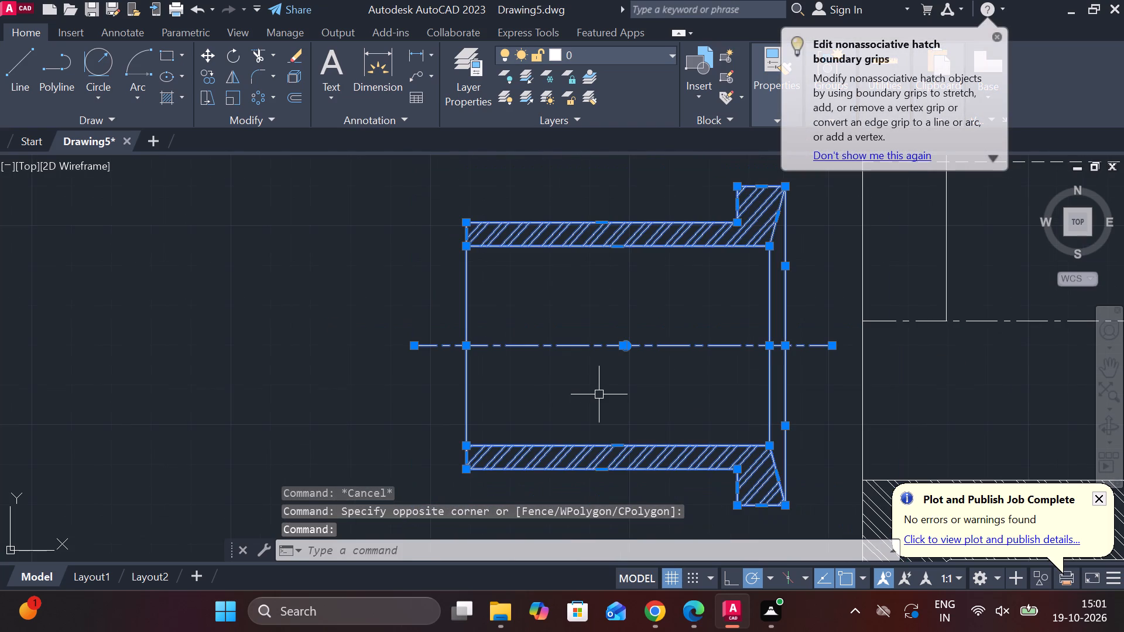
key("m")
key("Return")
left_click(467, 349)
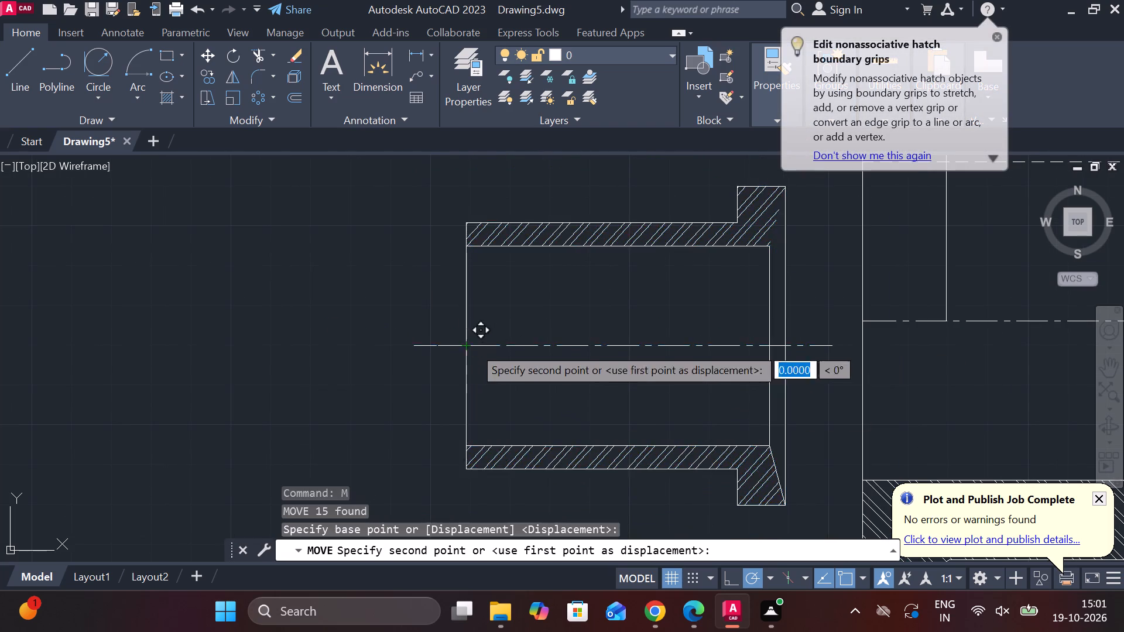
scroll(489, 342, "down", 1)
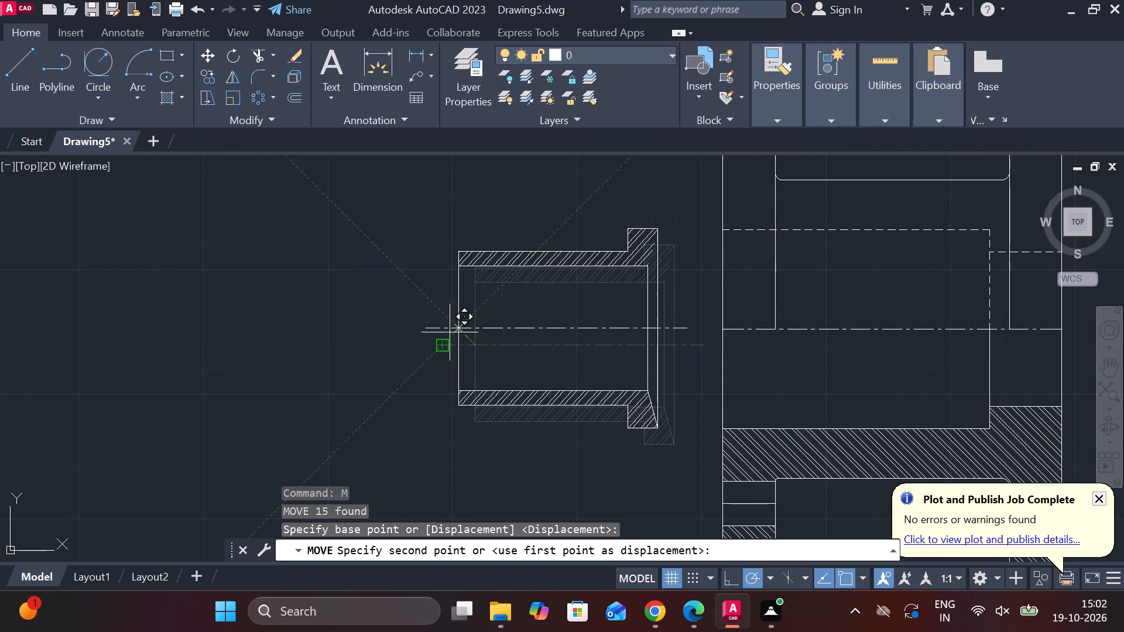
middle_click_drag(692, 331, 546, 329)
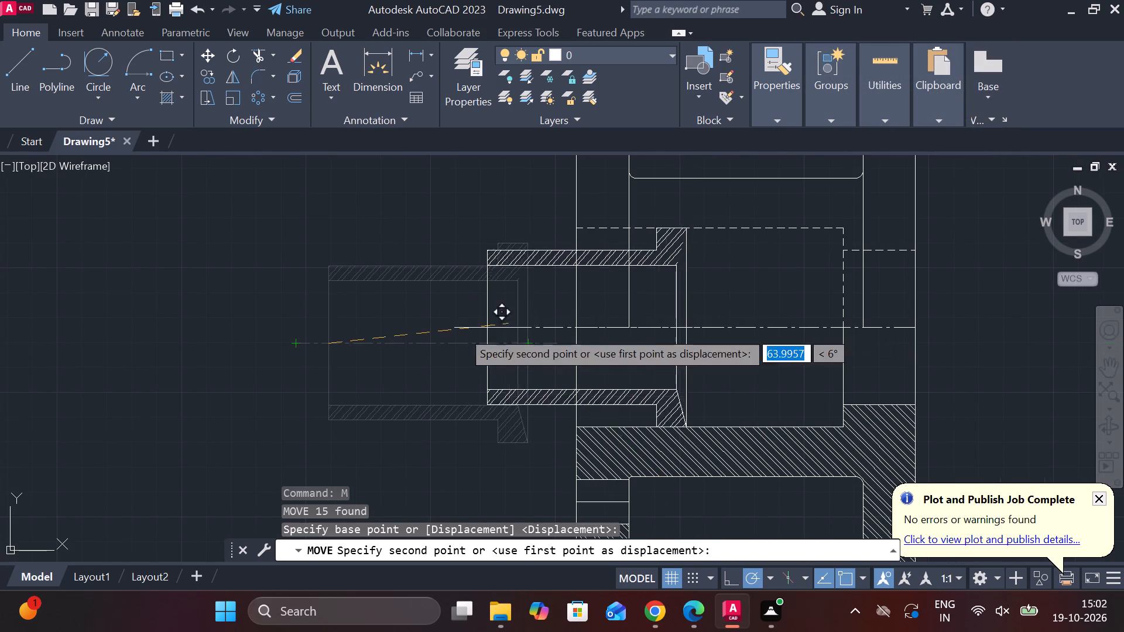
middle_click_drag(357, 351, 428, 341)
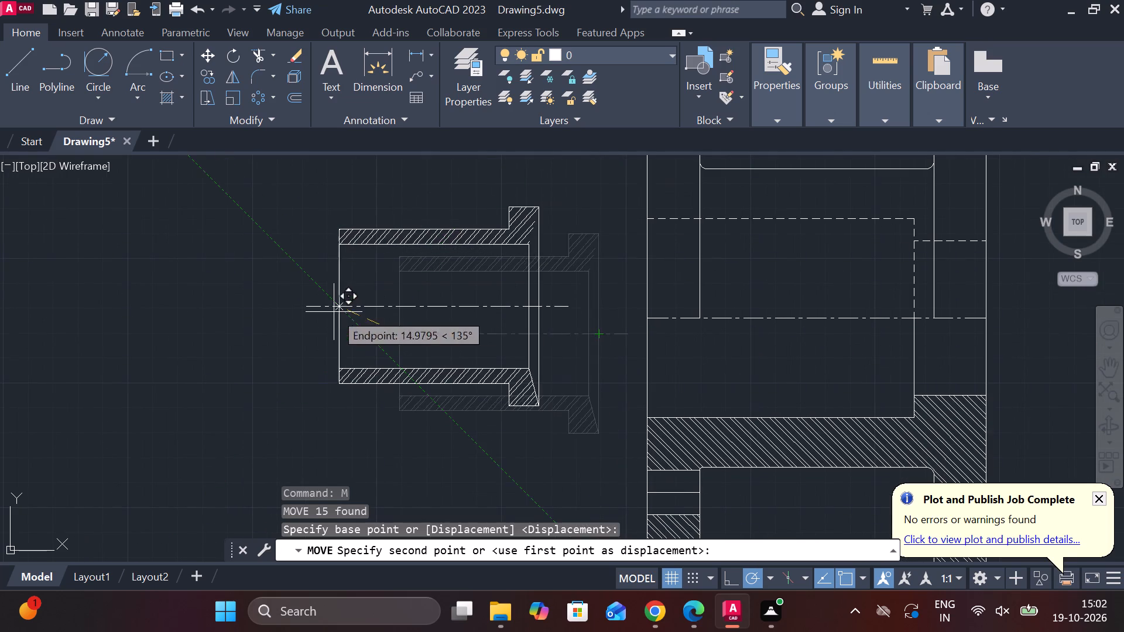
left_click(334, 312)
key("Escape")
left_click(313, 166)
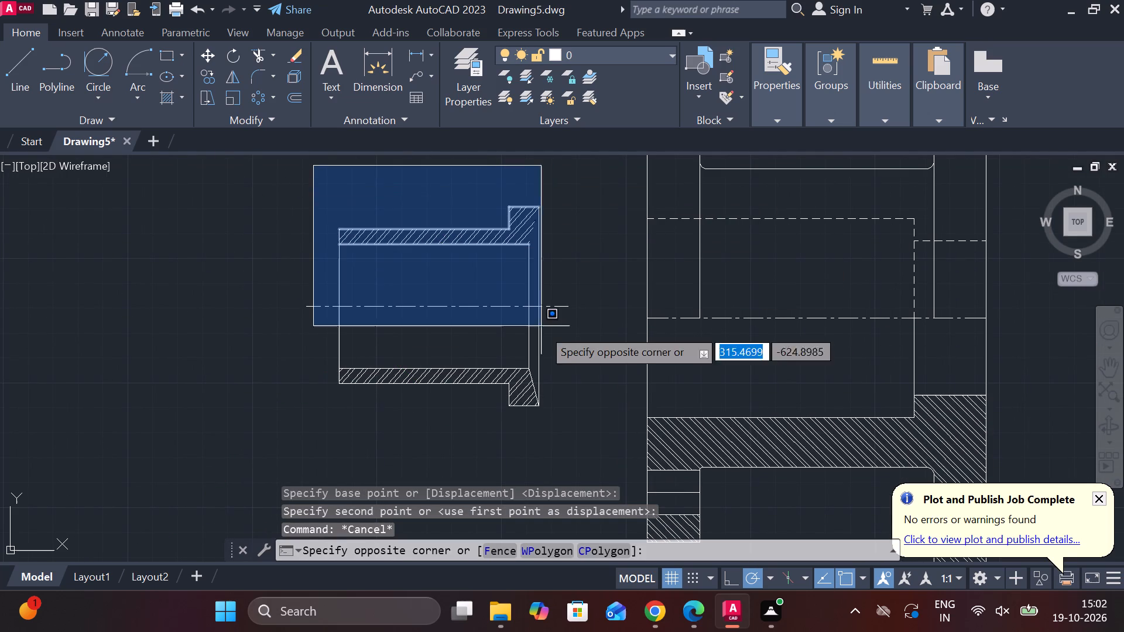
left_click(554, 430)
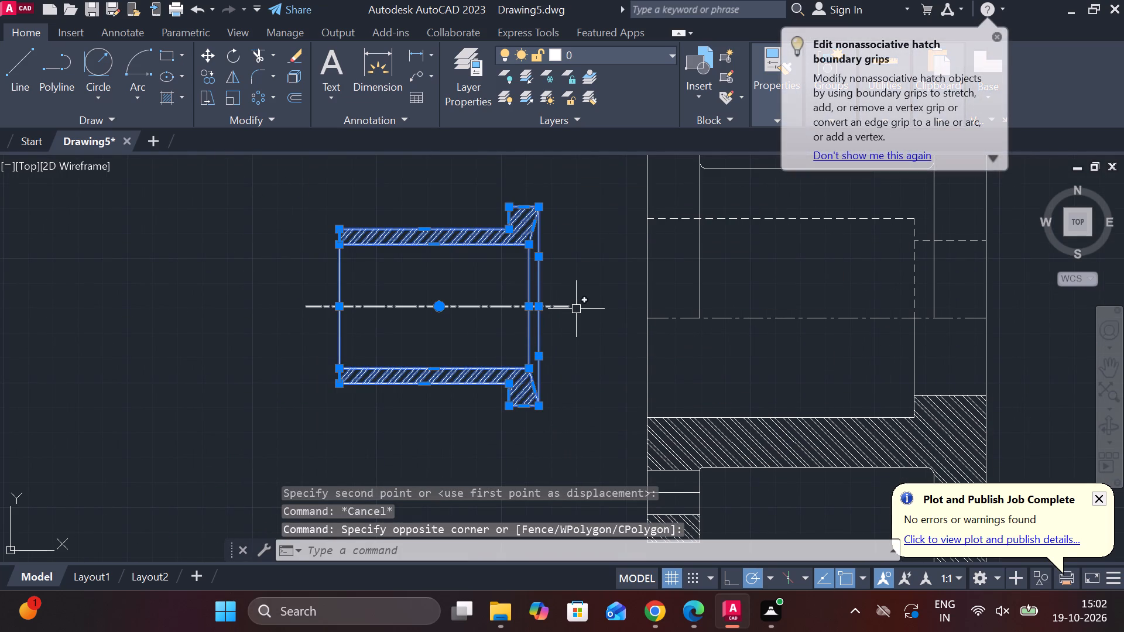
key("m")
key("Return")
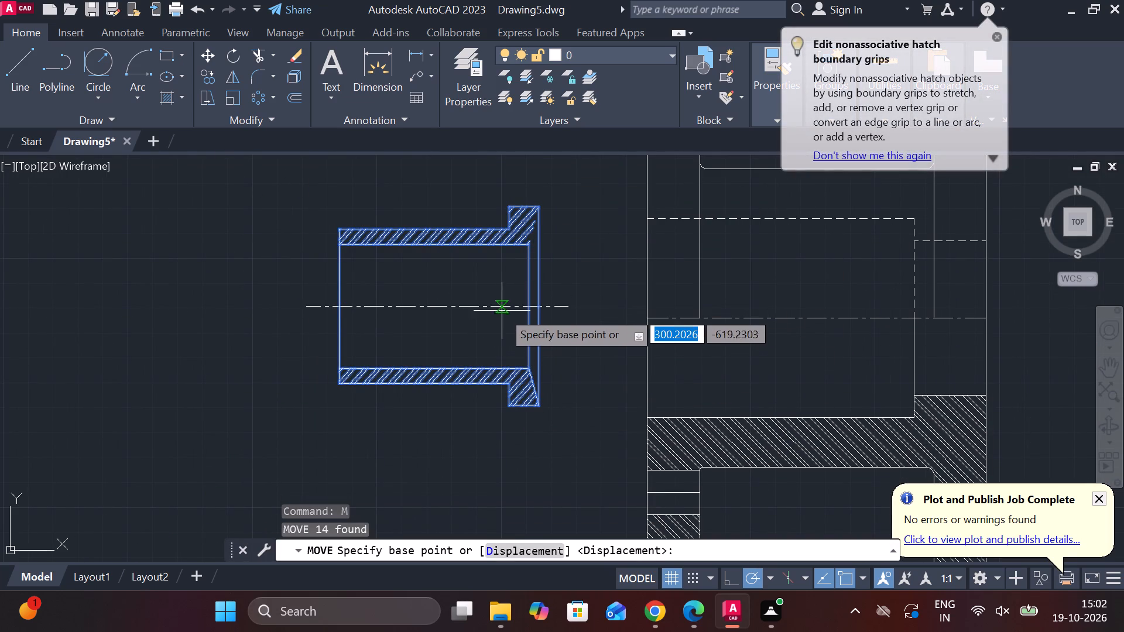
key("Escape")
Erase the dash-dot centreline of the long plain bush section.
left_click(501, 308)
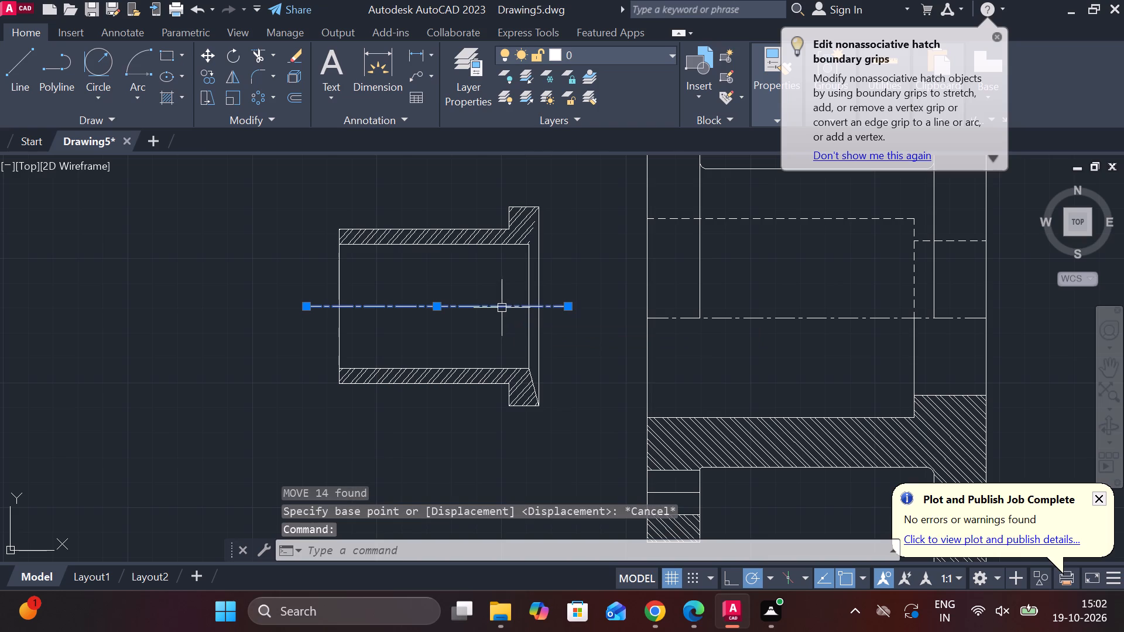
key("e")
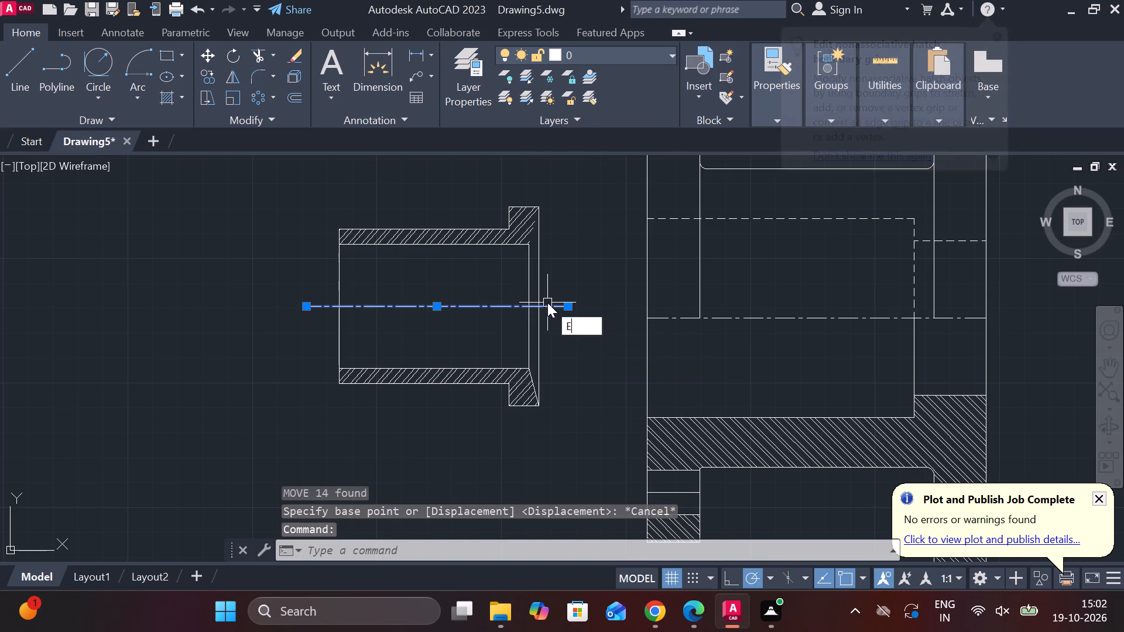
key("Return")
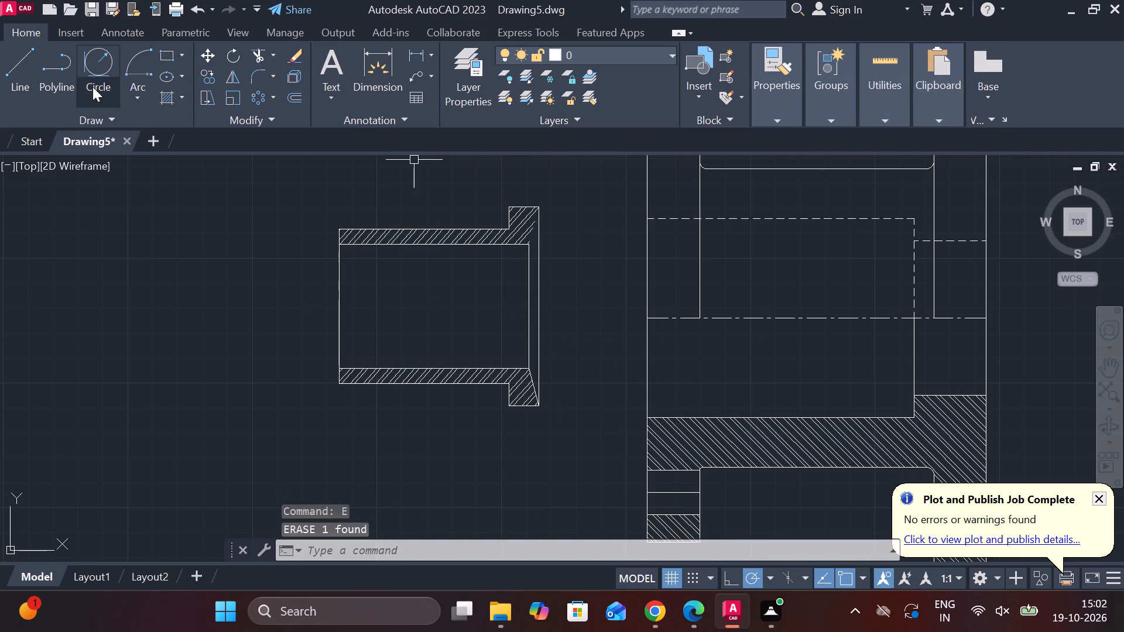
Draw a continuous horizontal centreline through the middle of the long bush, overhanging both its plain end and its flange face.
left_click(20, 56)
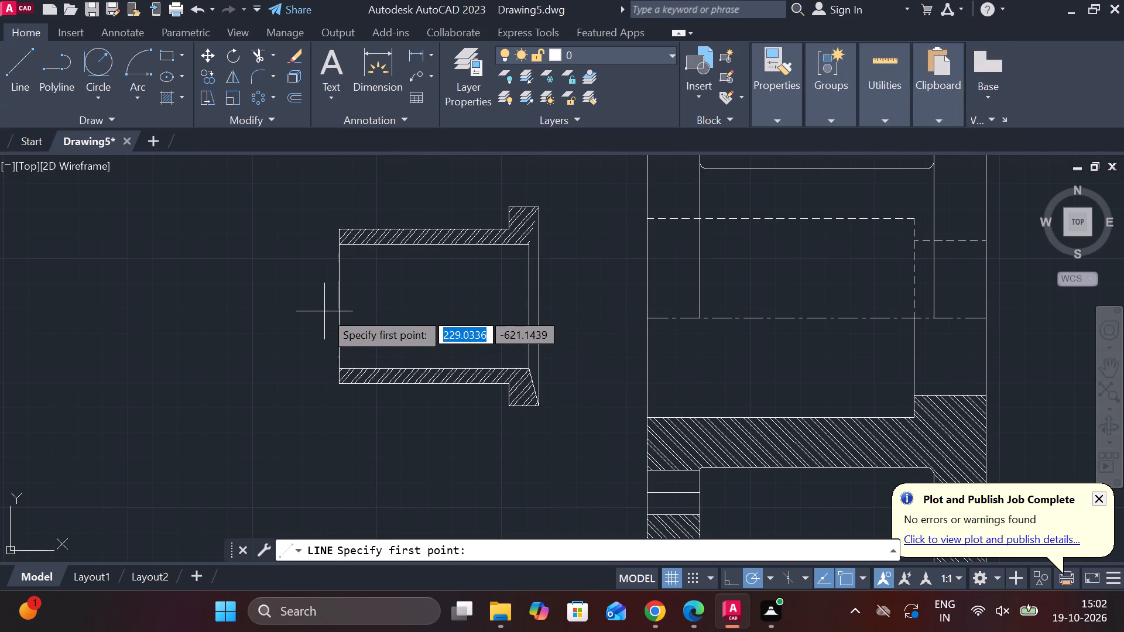
left_click(338, 306)
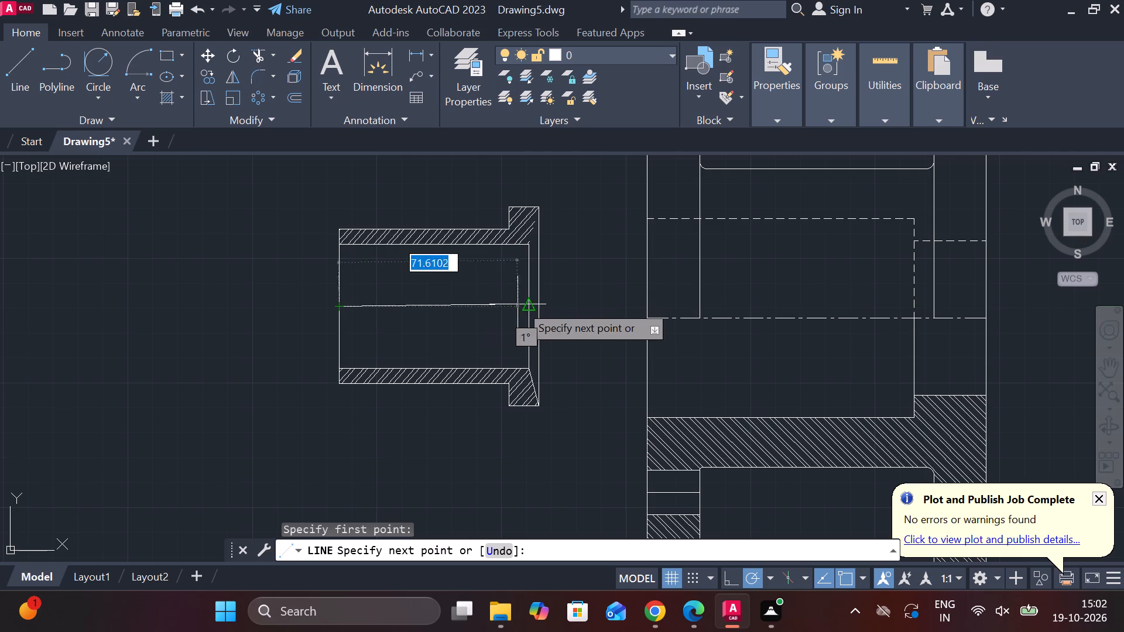
left_click(557, 307)
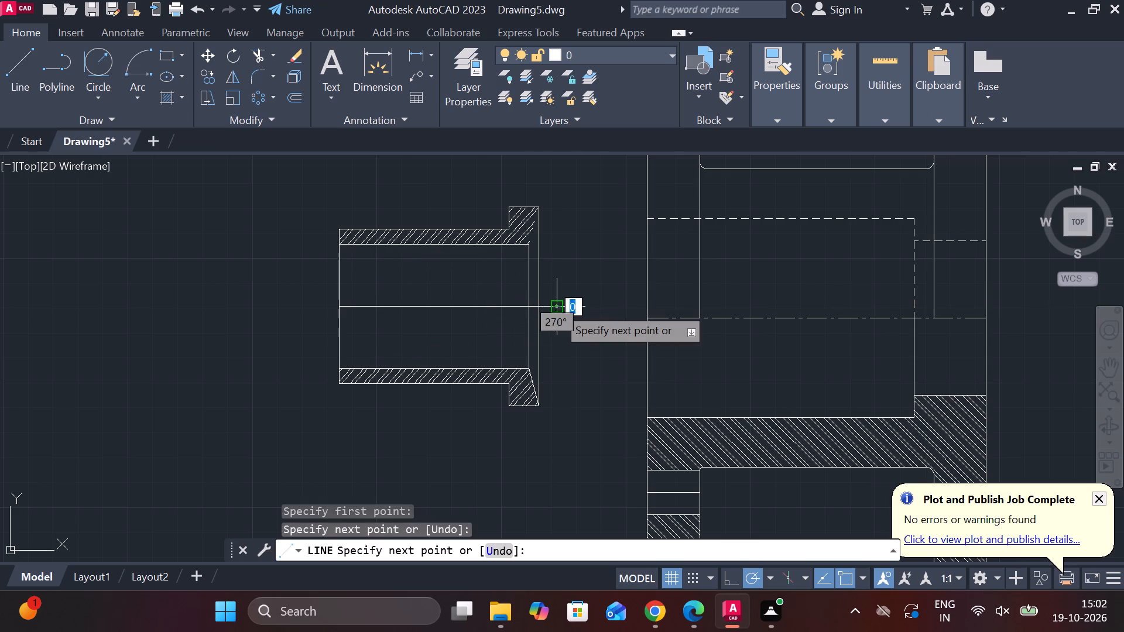
key("grave")
key("Escape")
key("Escape")
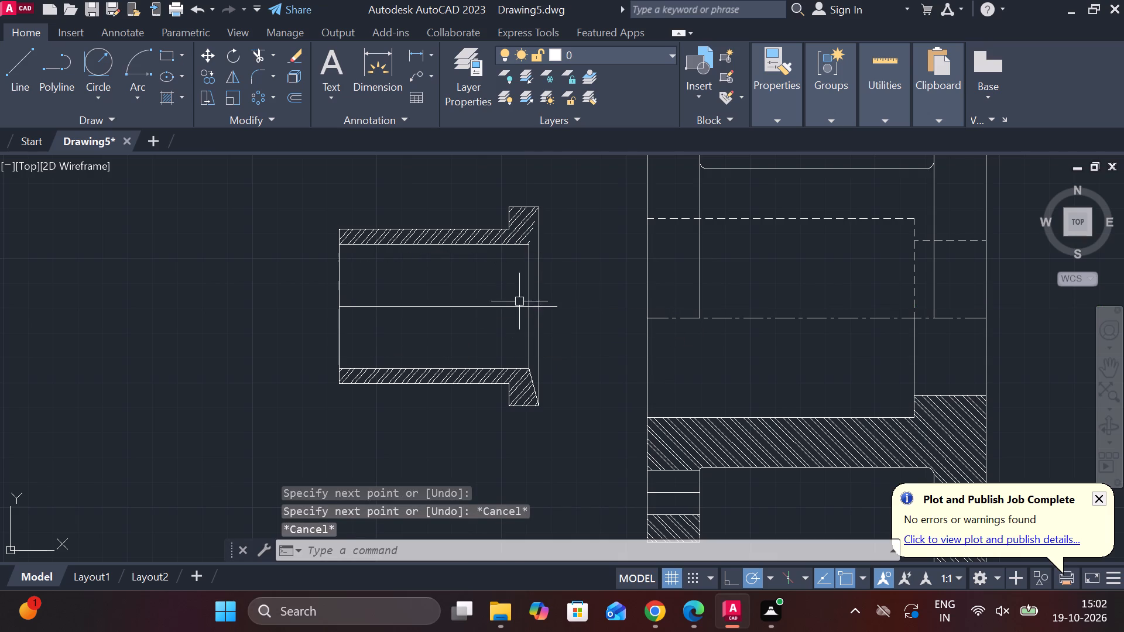
left_click(502, 305)
left_click(338, 308)
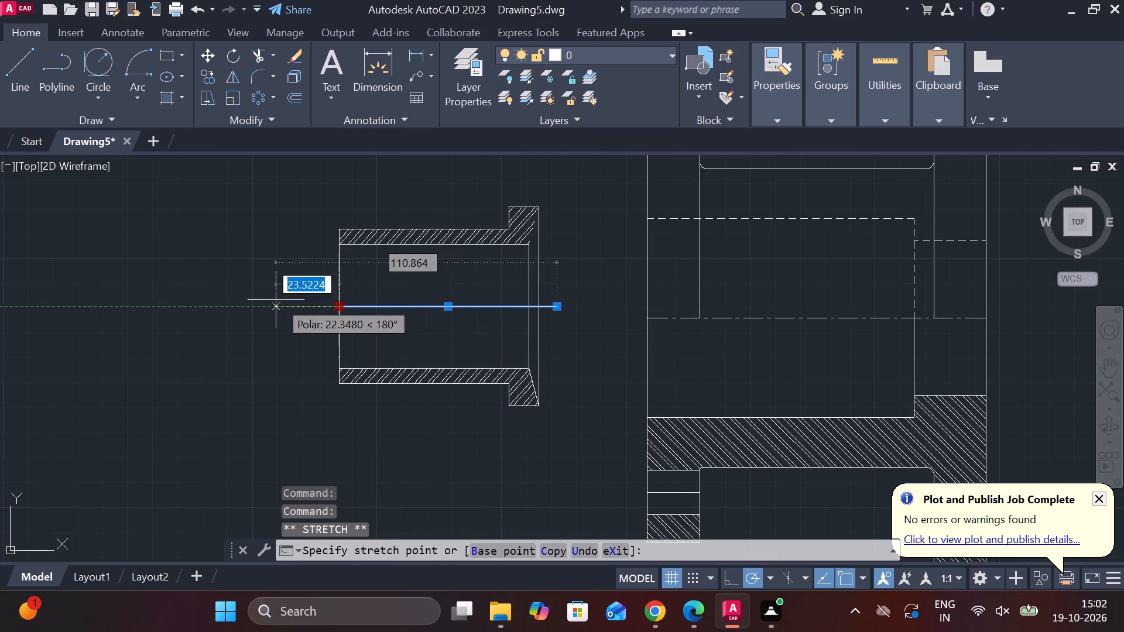
left_click(269, 297)
key("Escape")
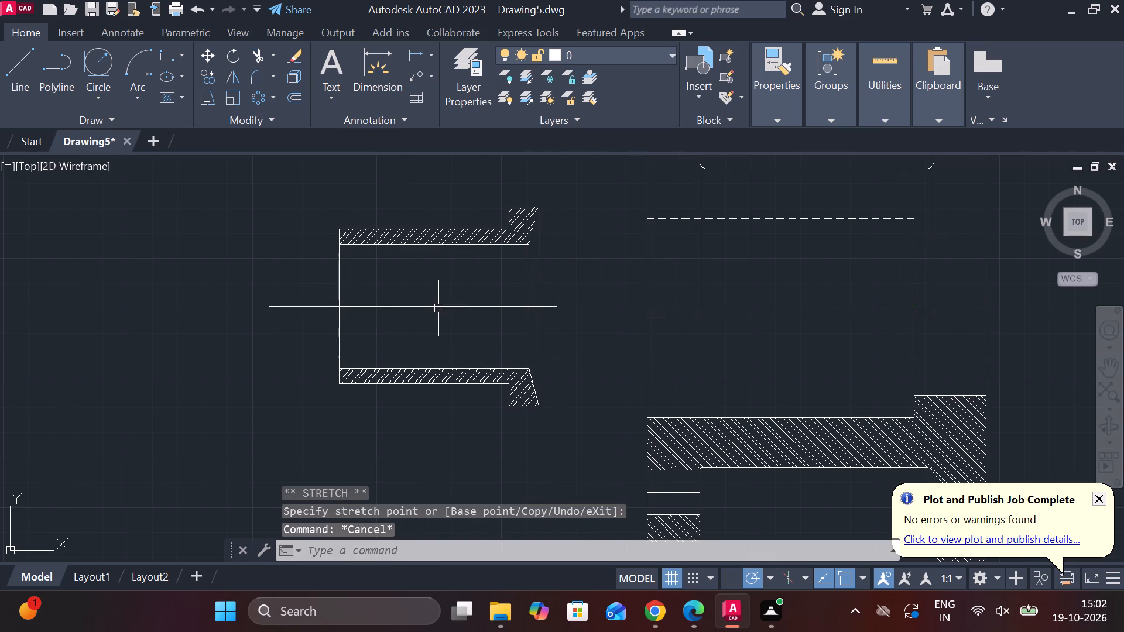
left_click(438, 306)
key("Escape")
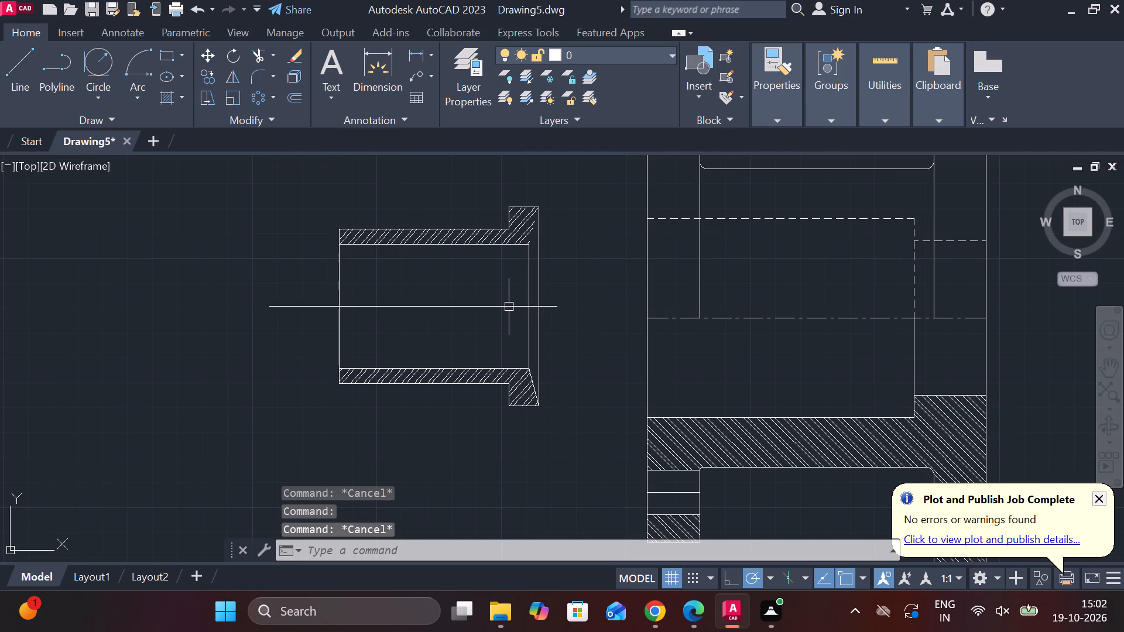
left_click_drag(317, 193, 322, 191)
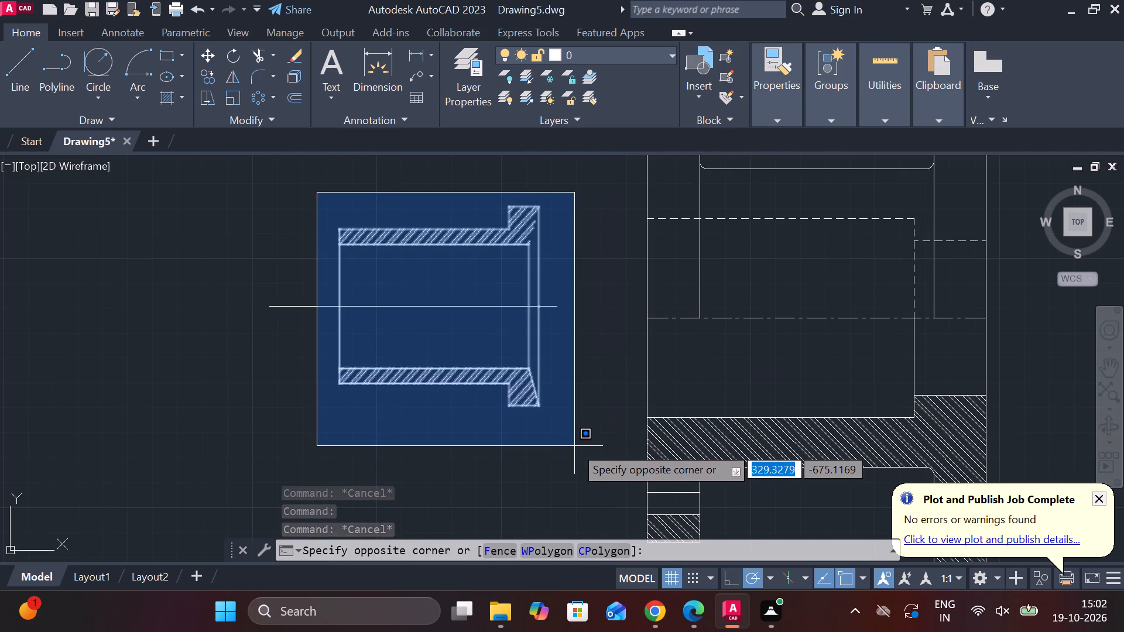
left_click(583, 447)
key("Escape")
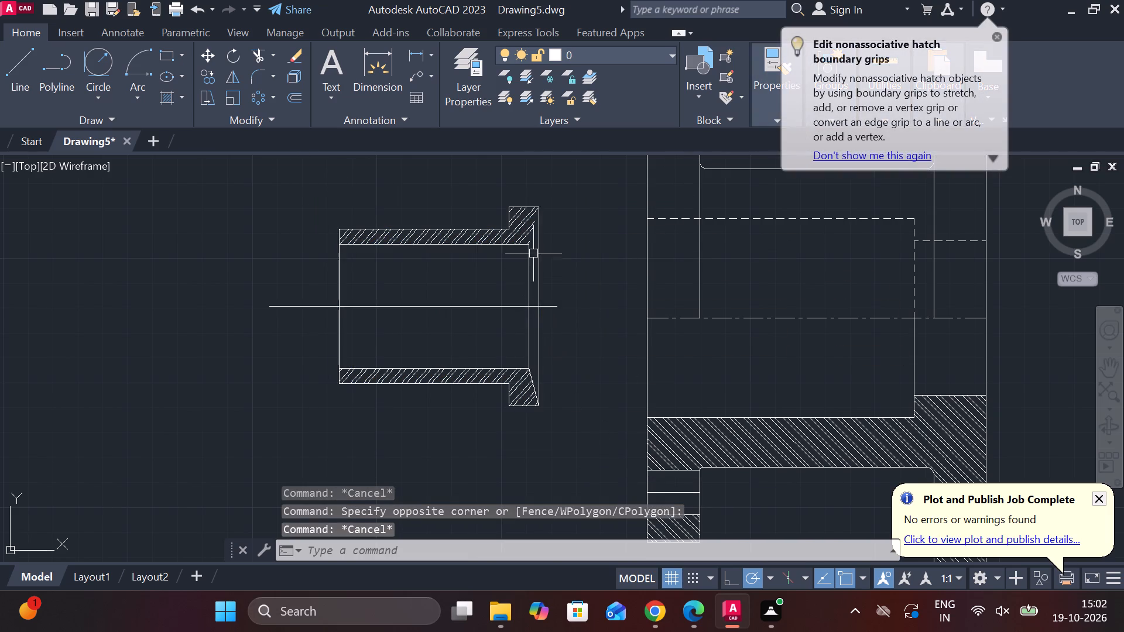
Mirror the sloping chamfer line in the bush's lower flange half about the centreline, keeping the original.
scroll(531, 253, "up", 2)
scroll(550, 318, "down", 5)
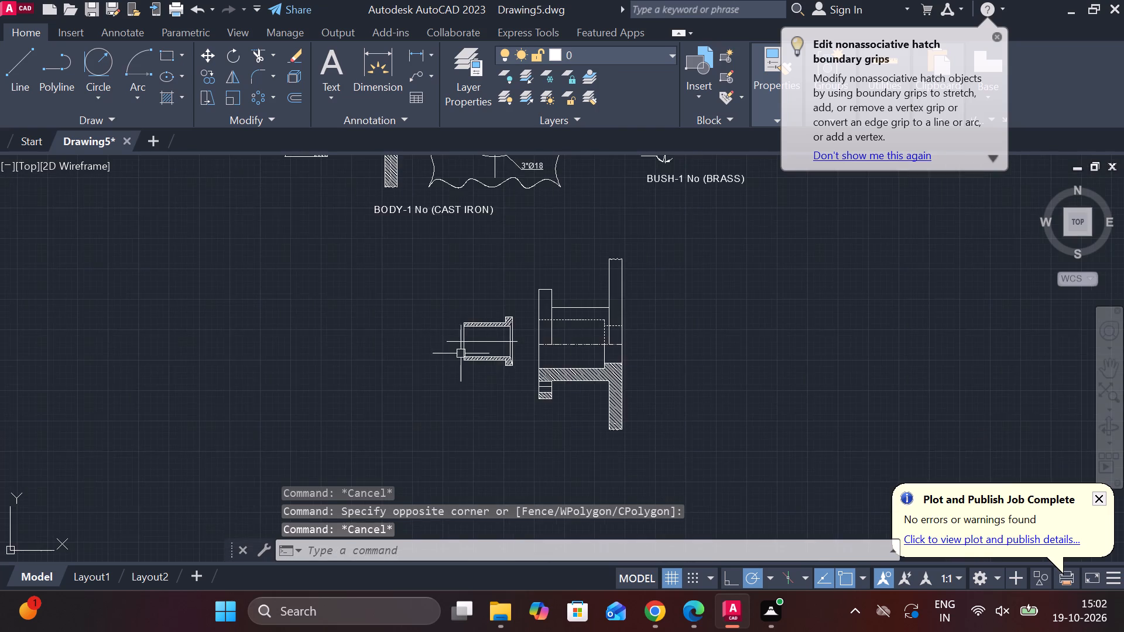
middle_click_drag(461, 355, 702, 451)
scroll(382, 368, "down", 2)
middle_click_drag(392, 361, 462, 377)
scroll(597, 387, "up", 2)
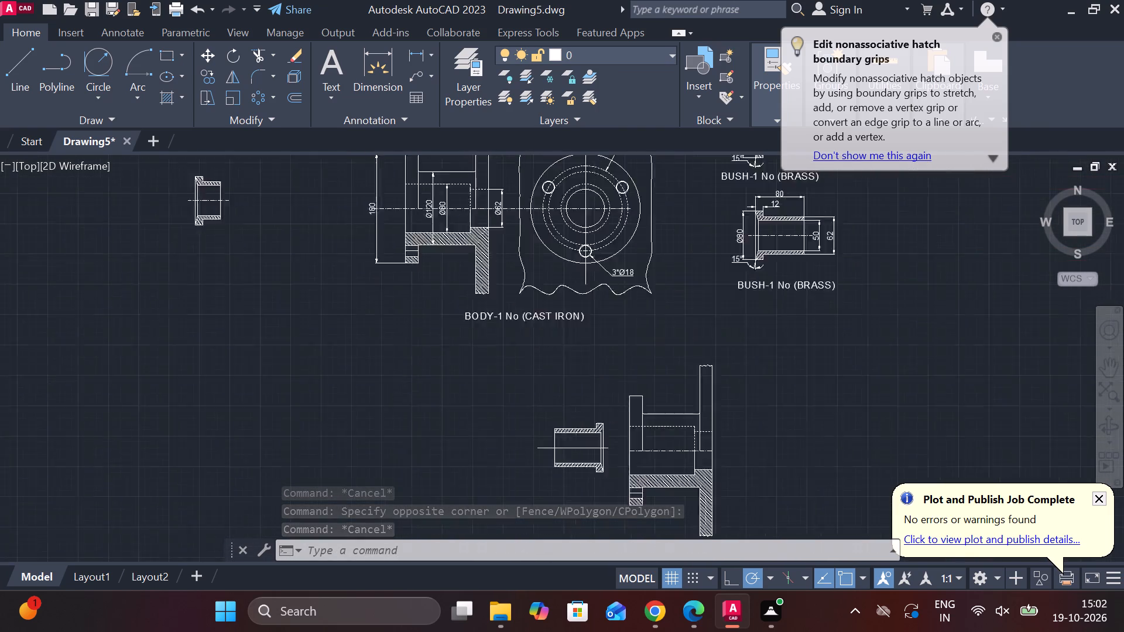
scroll(592, 387, "up", 3)
middle_click_drag(606, 438, 583, 297)
scroll(608, 377, "up", 2)
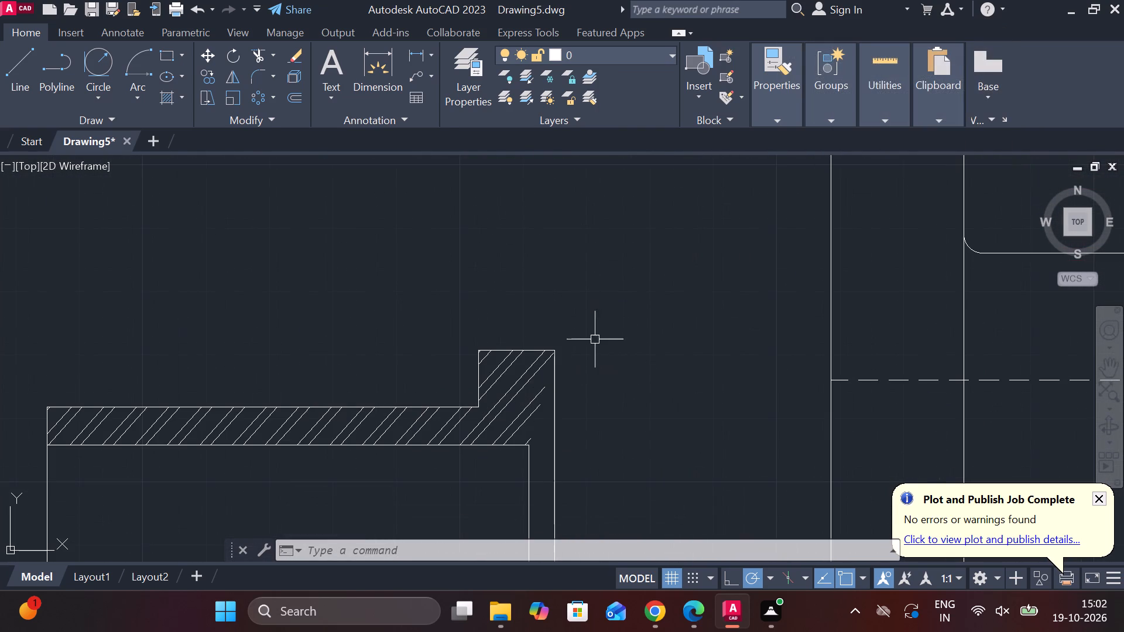
scroll(594, 341, "down", 1)
middle_click_drag(597, 388, 580, 256)
left_click(547, 493)
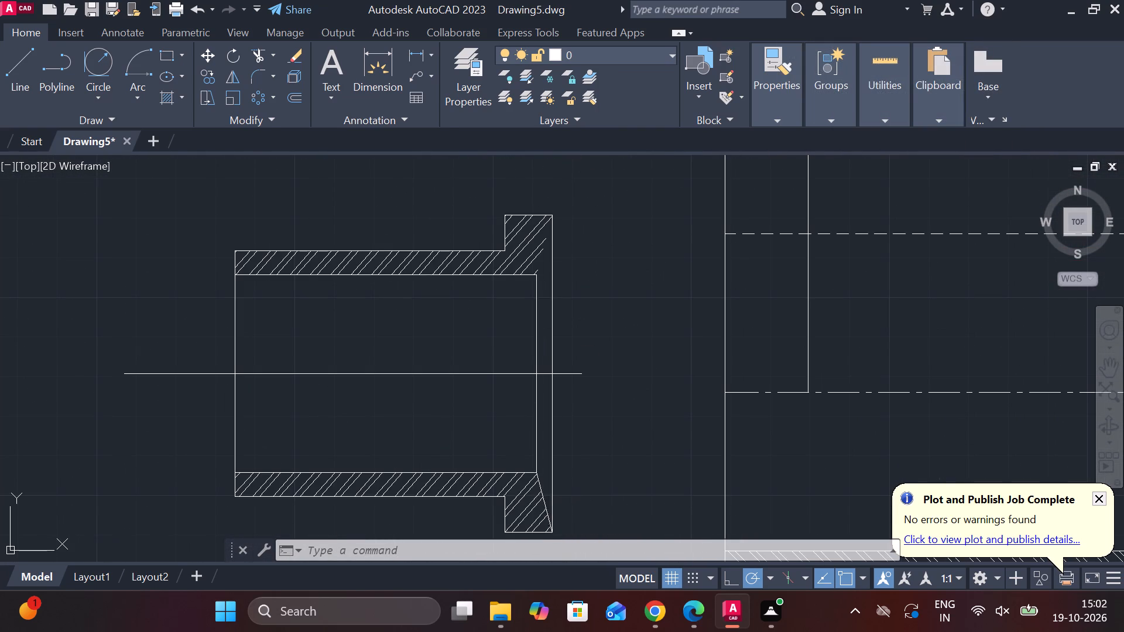
type("MI")
key("Return")
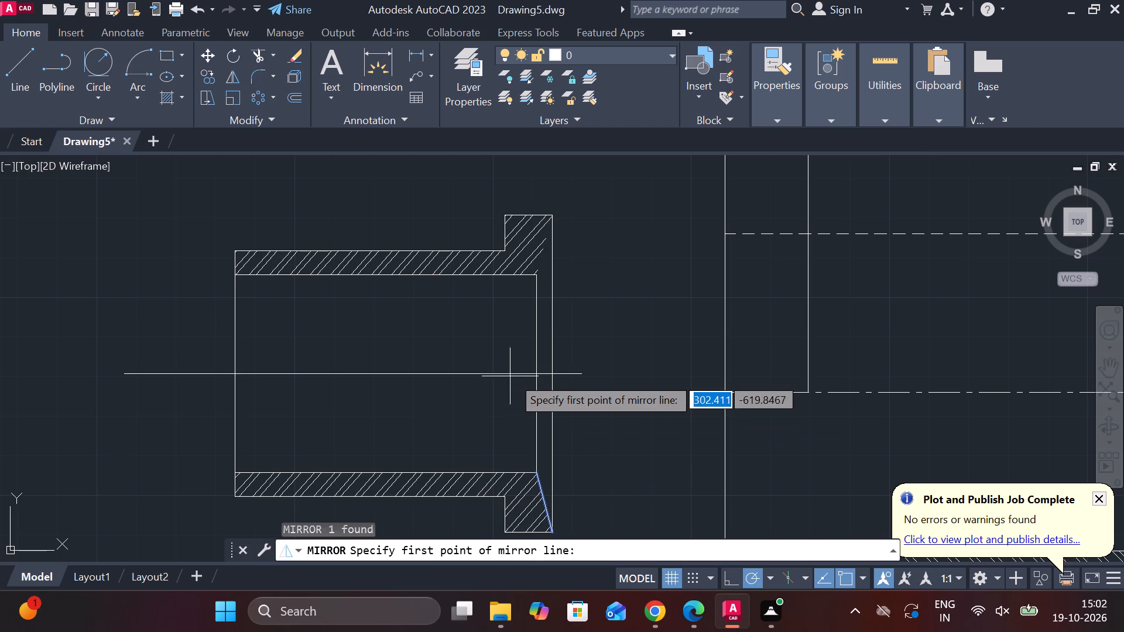
left_click(532, 375)
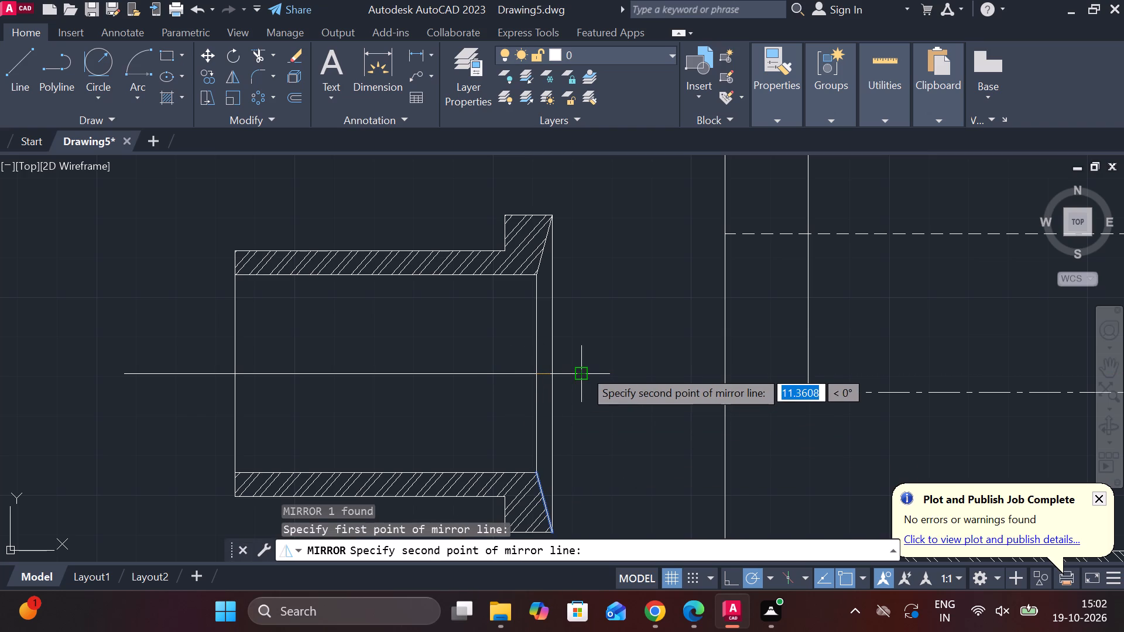
left_click(584, 369)
left_click_drag(617, 441, 584, 369)
Join the lines of the long bush section and its centreline into polylines.
scroll(569, 359, "down", 2)
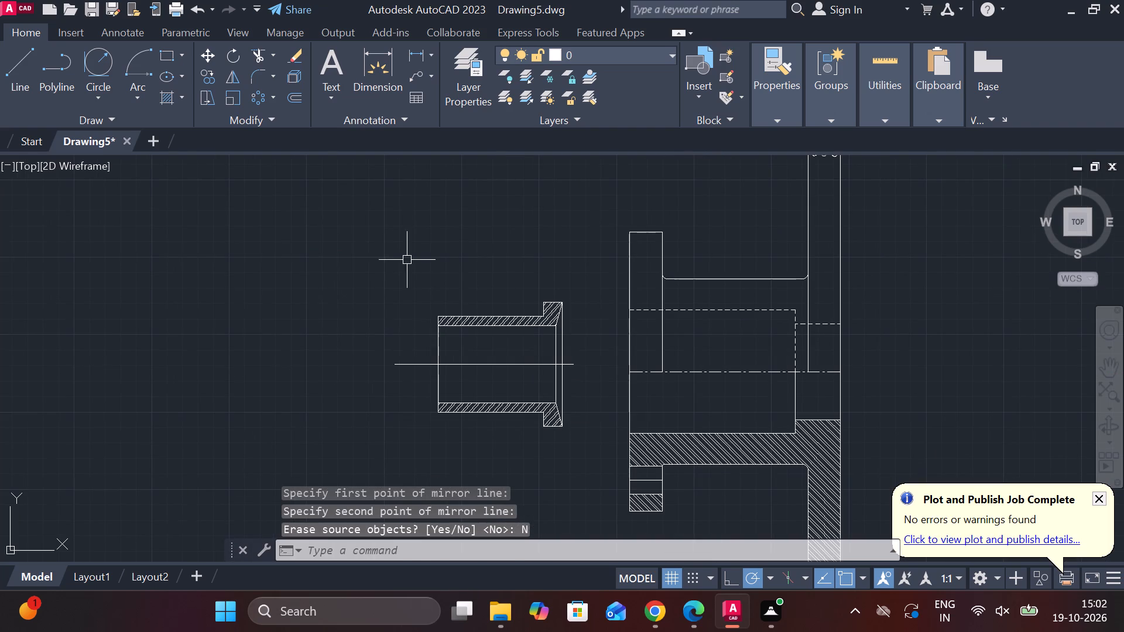
left_click_drag(394, 260, 440, 289)
left_click(595, 454)
key("j")
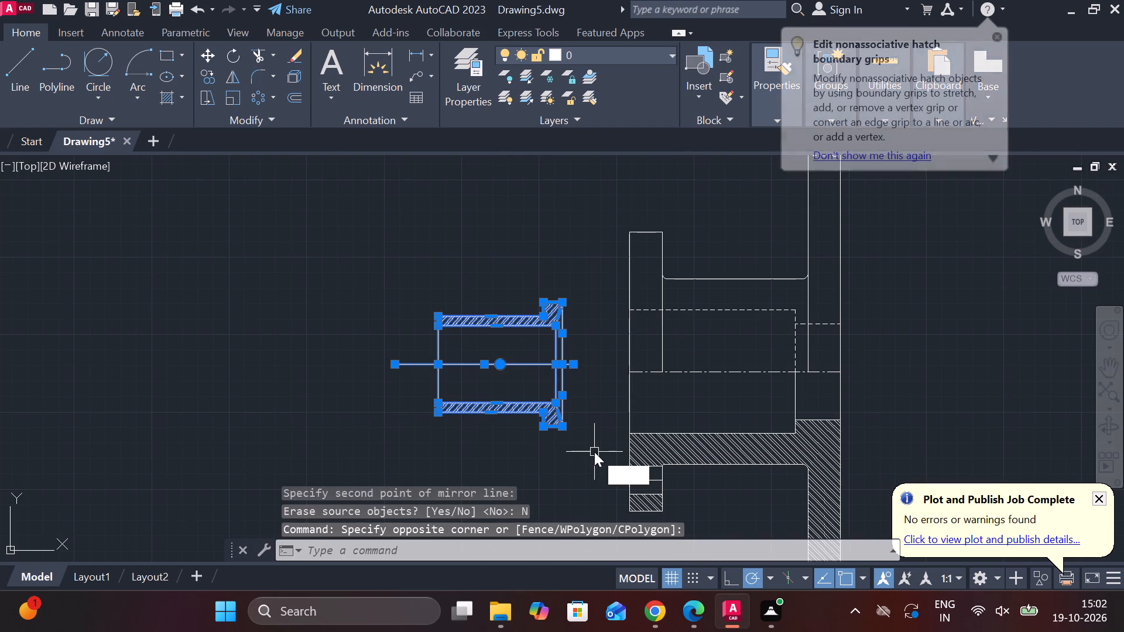
key("Return")
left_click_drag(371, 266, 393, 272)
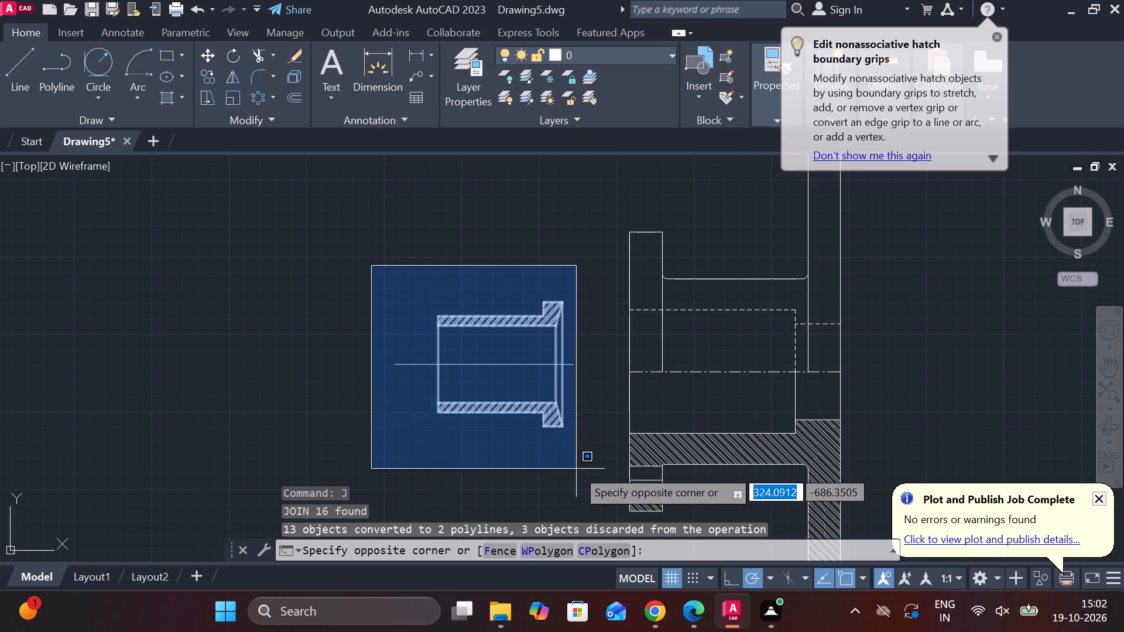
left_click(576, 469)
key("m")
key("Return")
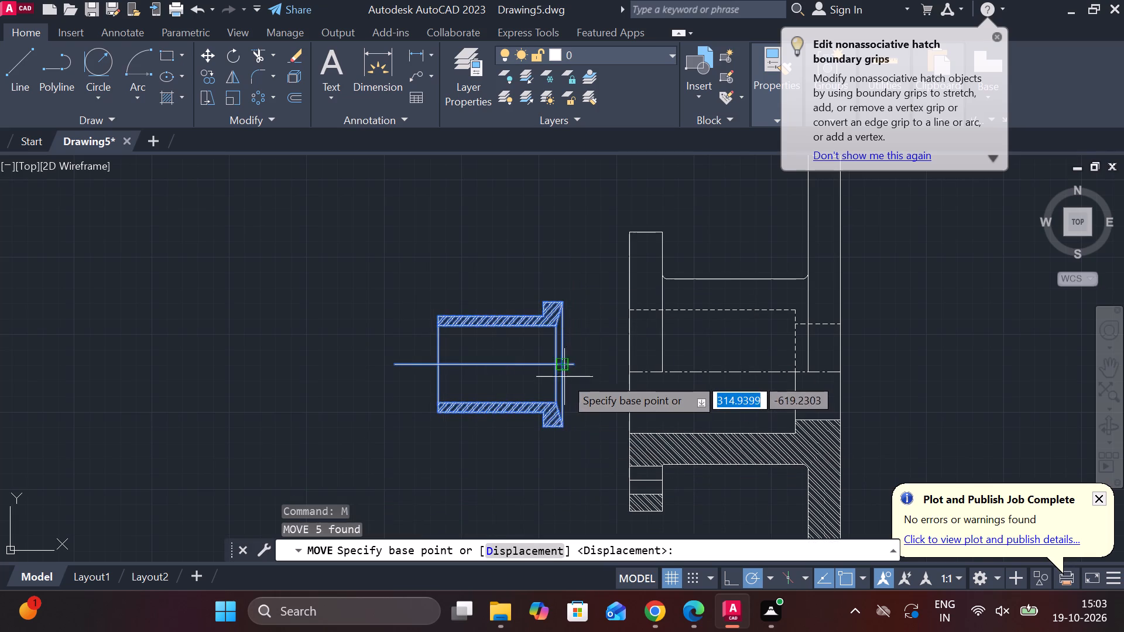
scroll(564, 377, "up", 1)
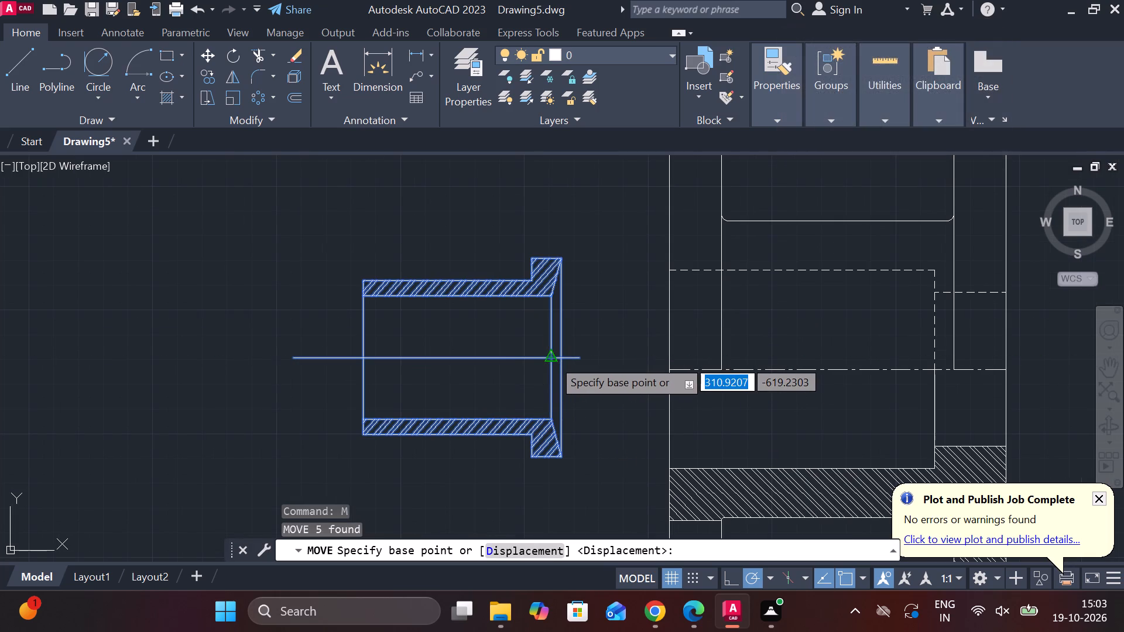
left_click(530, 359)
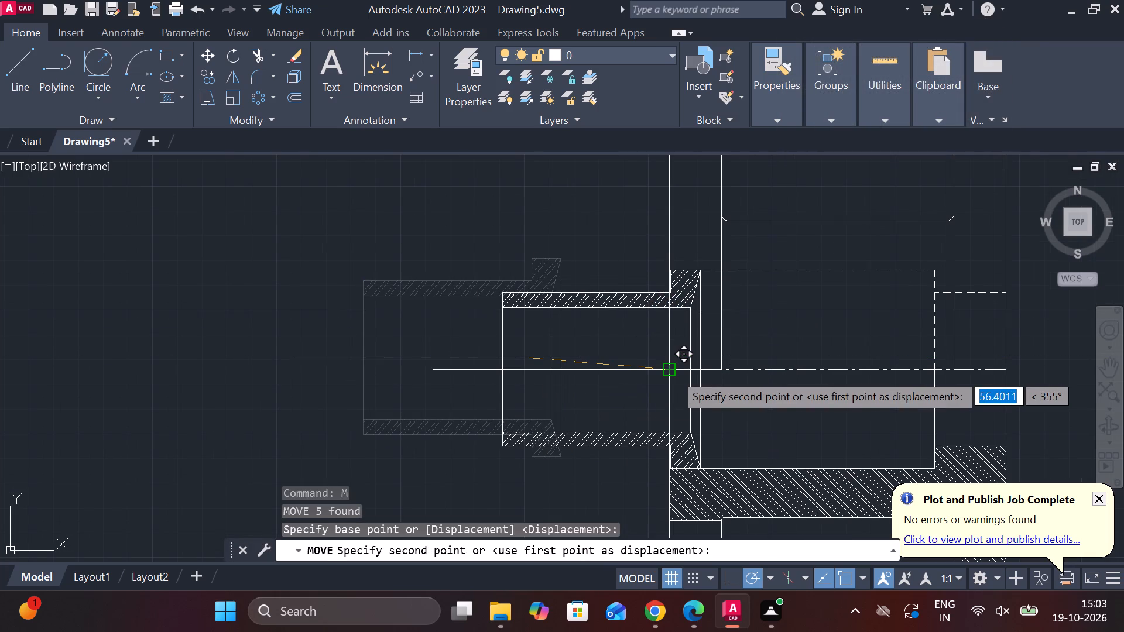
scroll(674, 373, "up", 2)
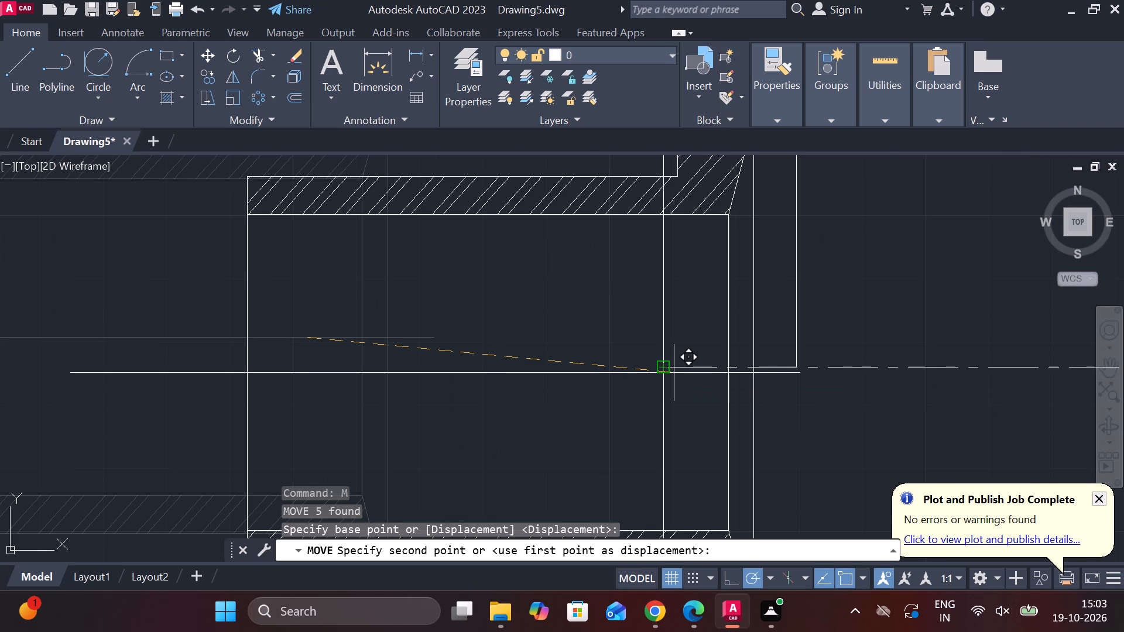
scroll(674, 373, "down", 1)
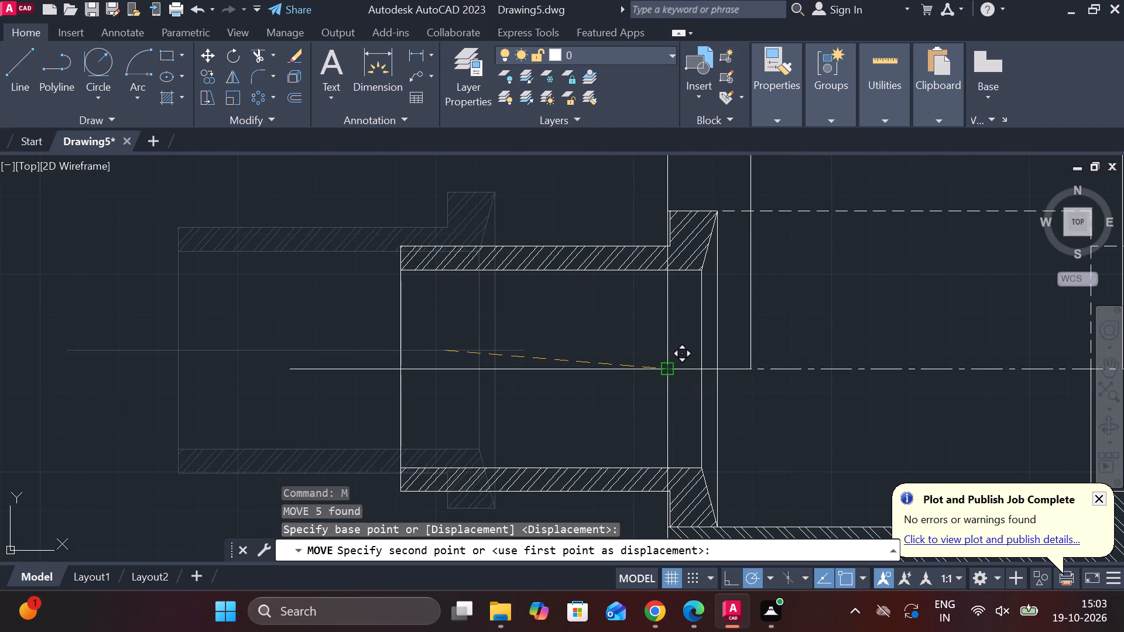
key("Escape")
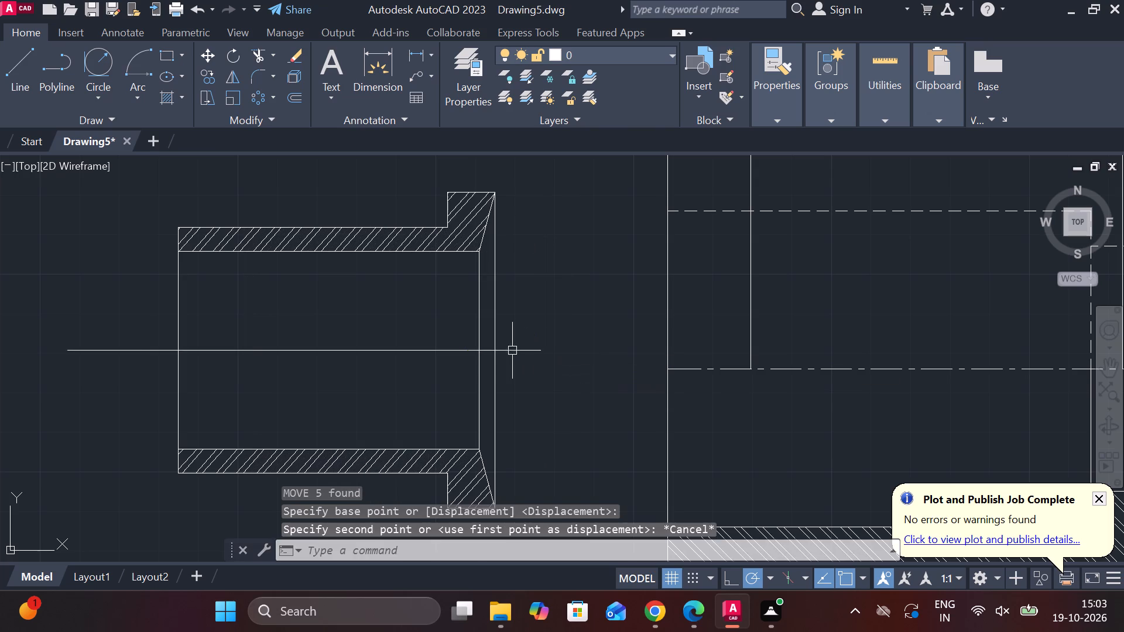
Draw a vertical helper line 62 units long between the upper and lower shoulder corners of the long bush's flange.
key("l")
key("Return")
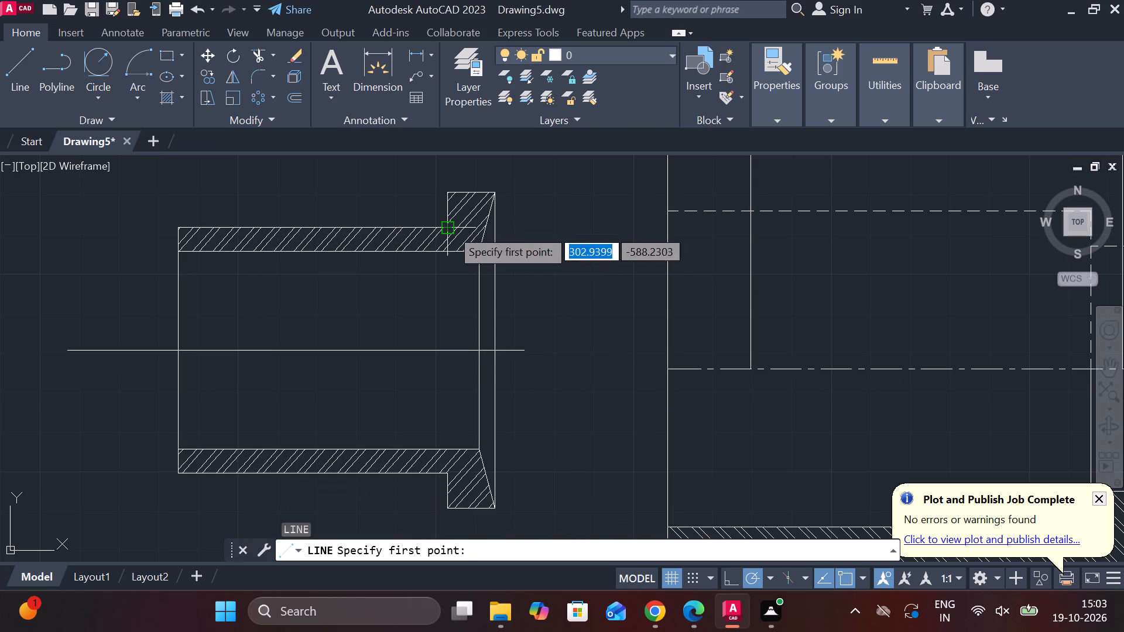
left_click(450, 228)
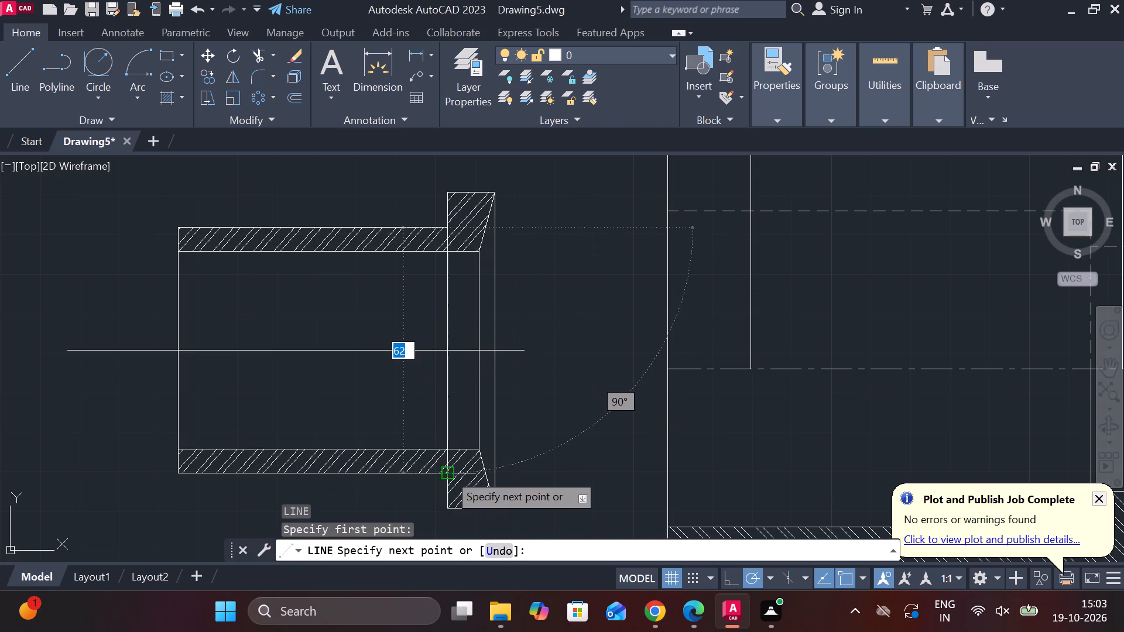
left_click(448, 473)
key("Escape")
scroll(426, 311, "down", 1)
middle_click_drag(464, 312, 527, 296)
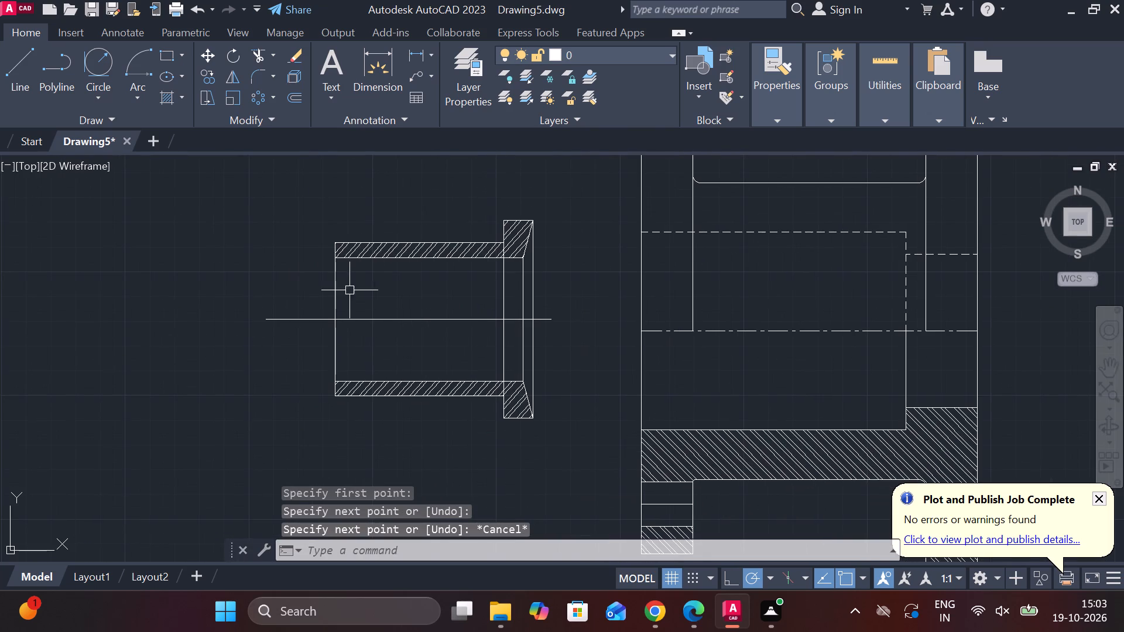
Move the long bush by its helper line's midpoint onto the body's flanged face at the centreline, fitting its flange into the bore.
left_click_drag(253, 180, 272, 183)
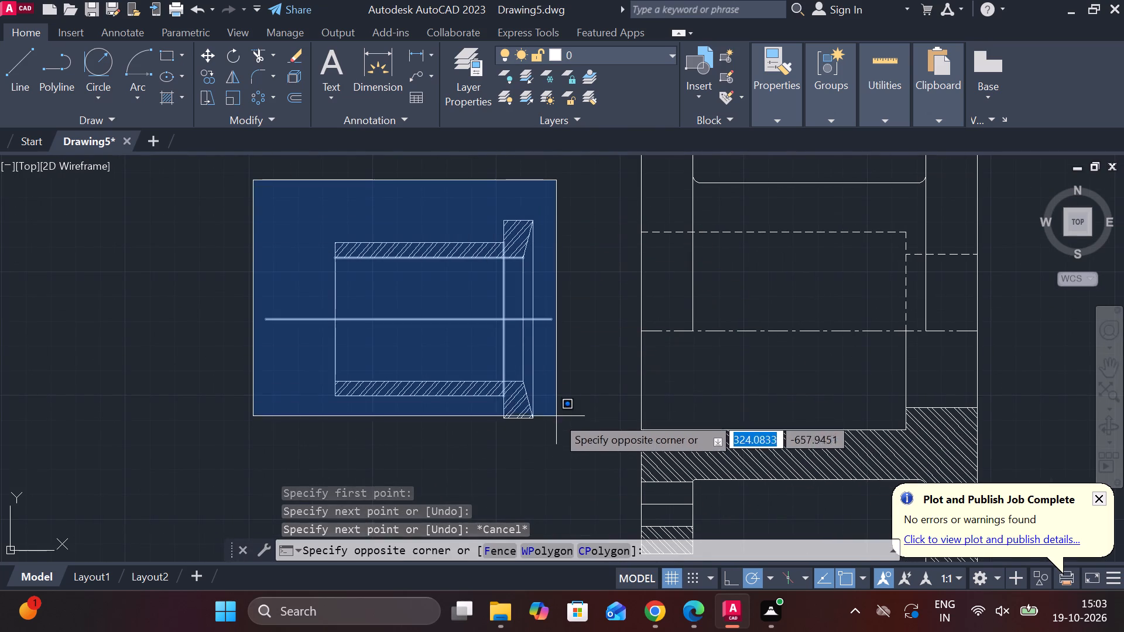
left_click(561, 438)
key("m")
key("Return")
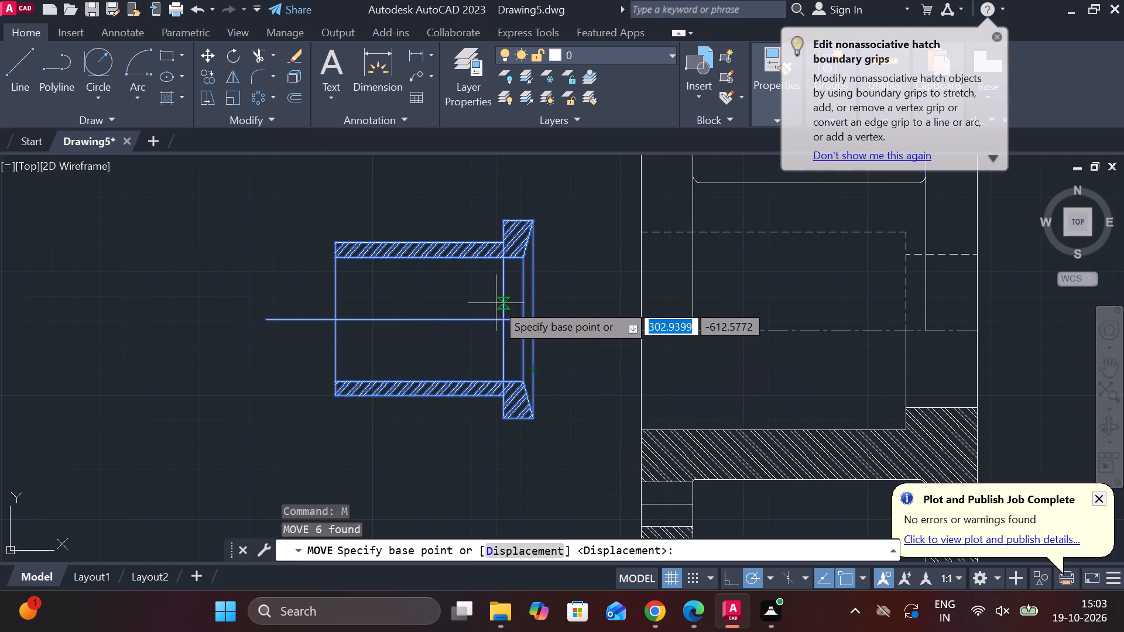
left_click(498, 315)
scroll(632, 332, "up", 1)
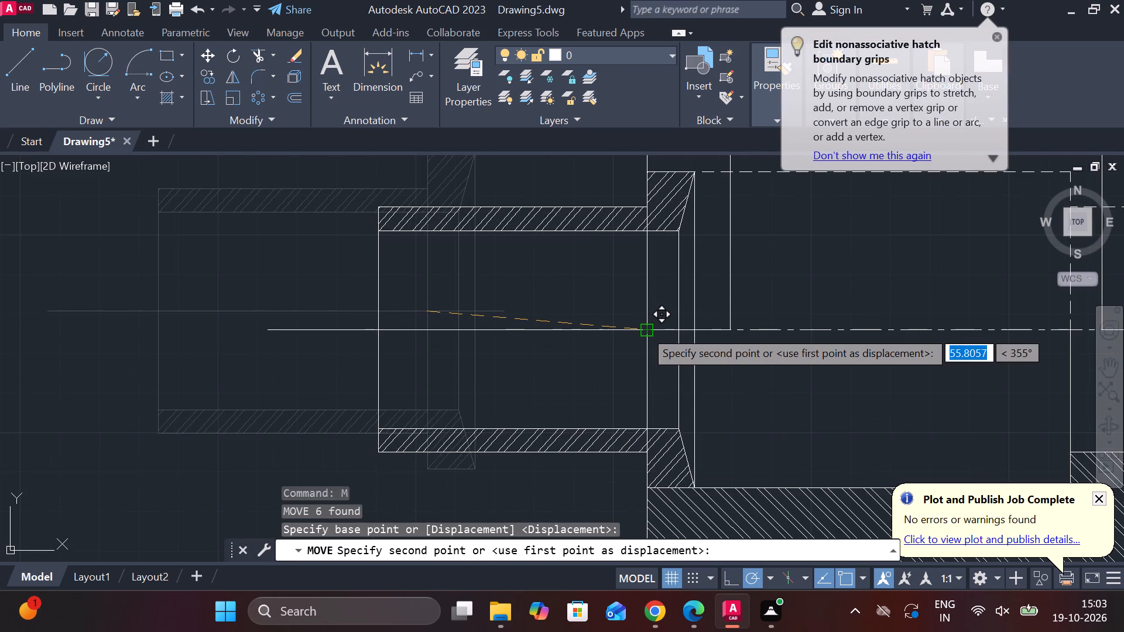
left_click(644, 329)
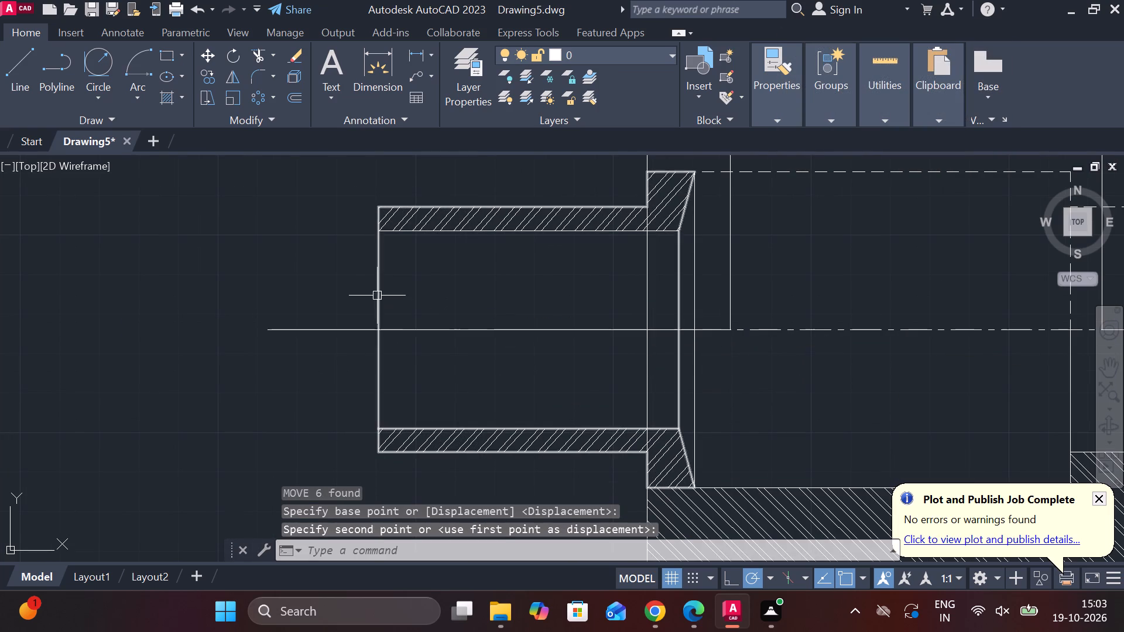
left_click(468, 334)
key("Escape")
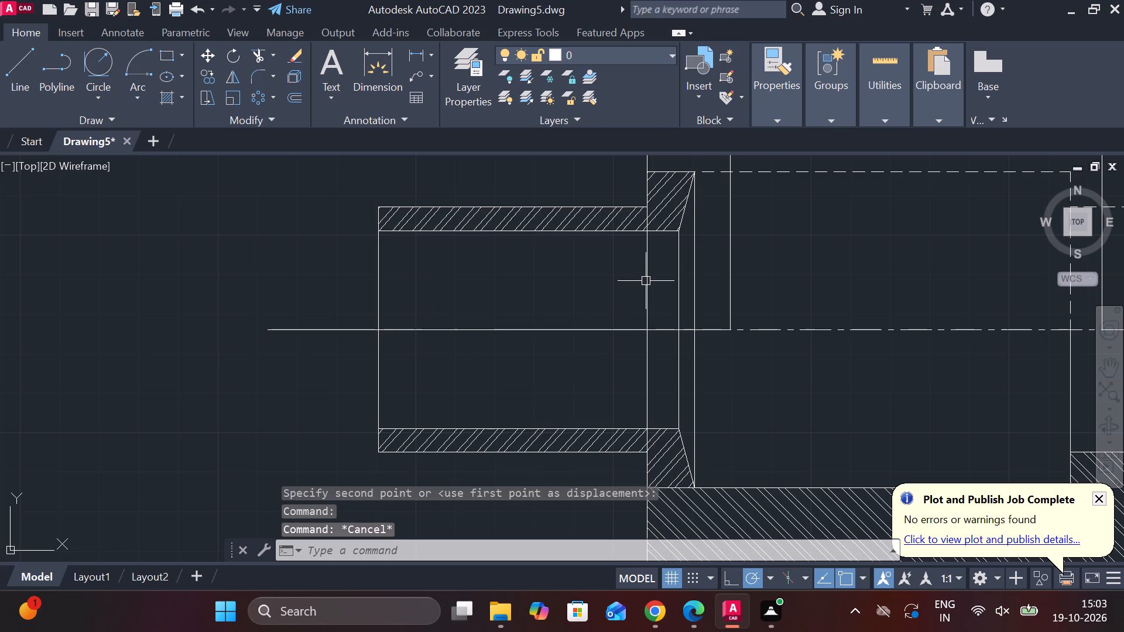
Erase the vertical helper line across the bush's flange shoulder.
left_click(648, 280)
type("E")
key("space")
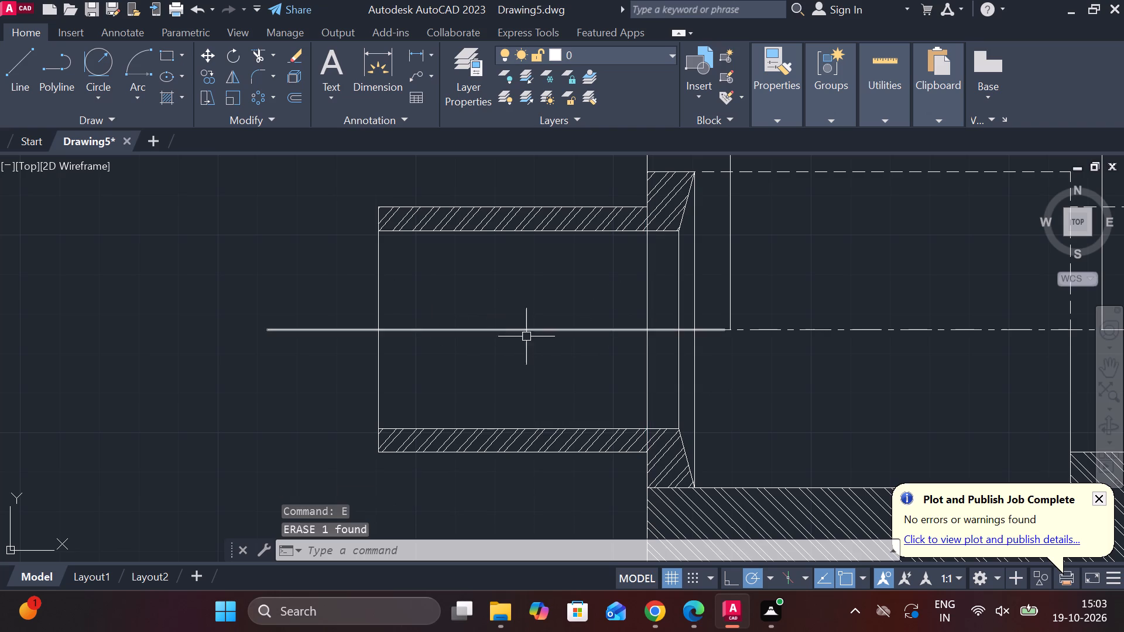
Change the linetype of the long bush's continuous centreline to CENTER.
scroll(529, 280, "down", 1)
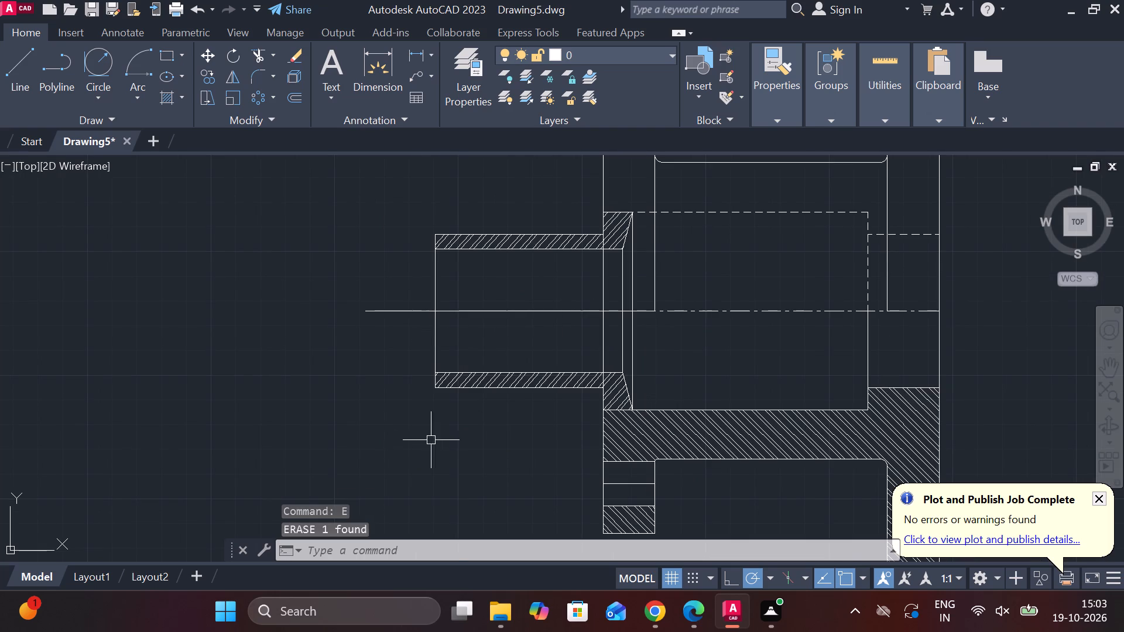
middle_click_drag(389, 438, 310, 403)
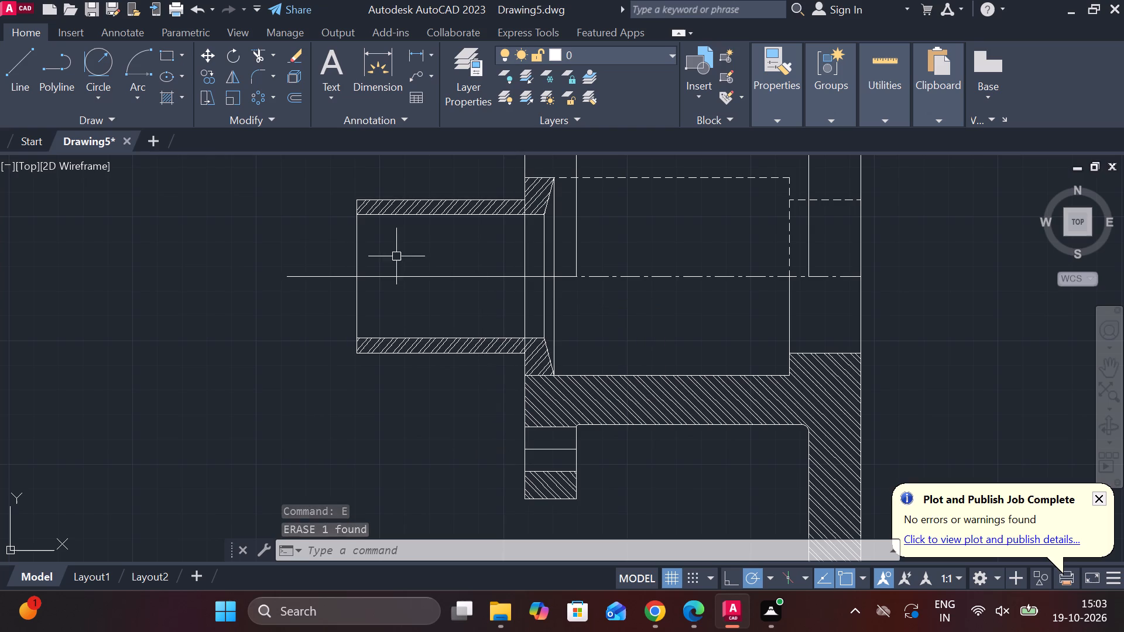
left_click(433, 278)
left_click(765, 125)
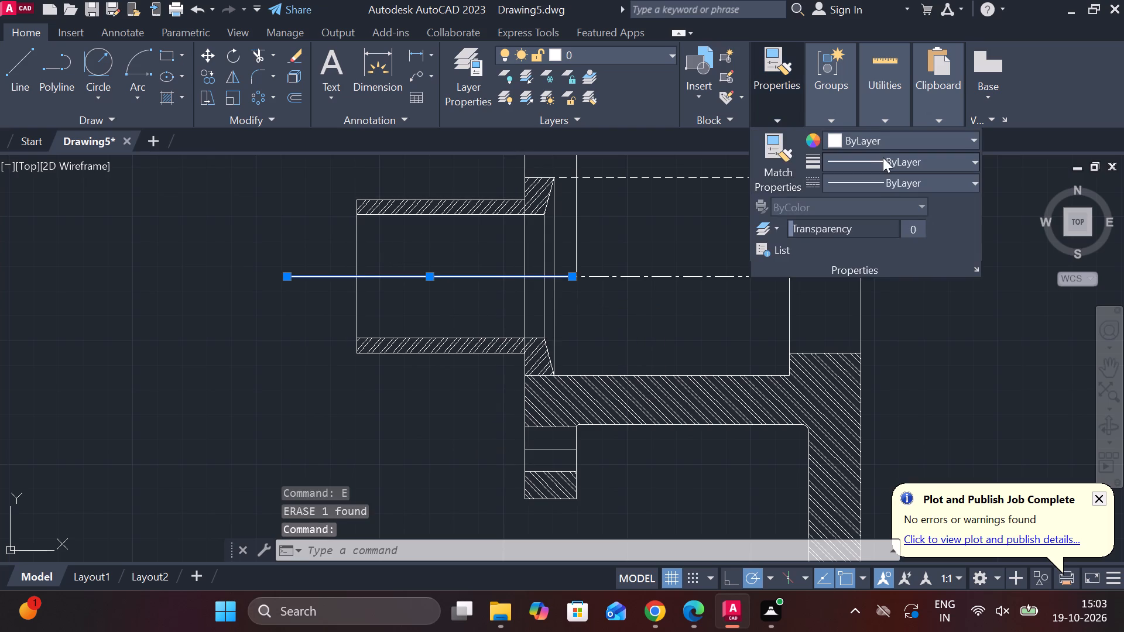
left_click(893, 176)
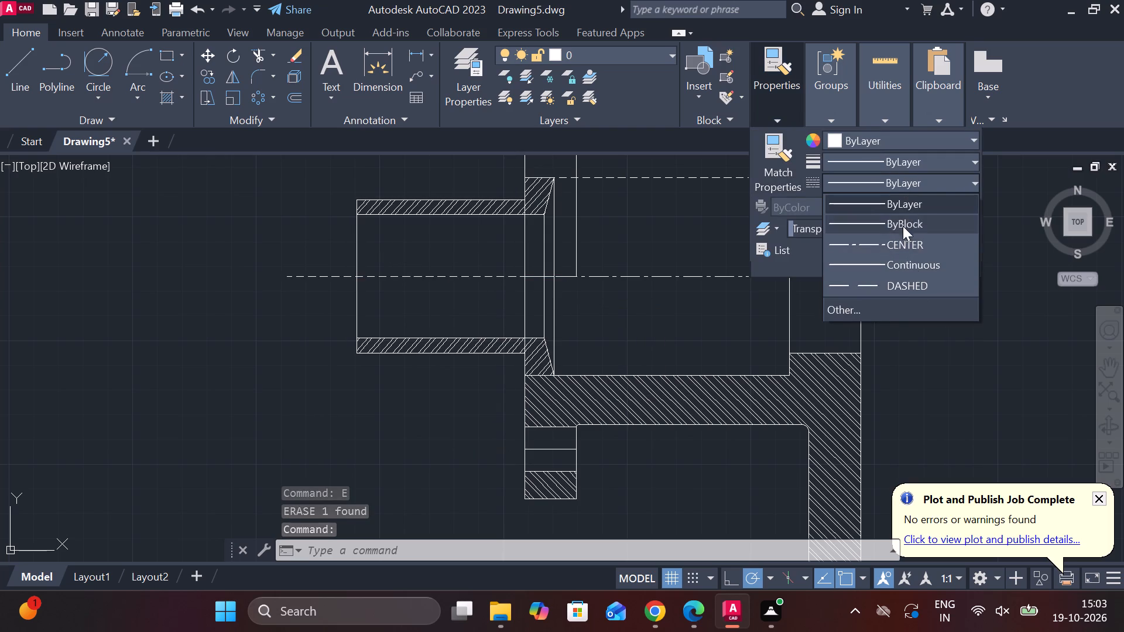
left_click(899, 238)
key("Escape")
Move the upper plain stud copy about 133 units diagonally upward, away from the nuts and the other stud.
middle_click_drag(503, 255, 506, 256)
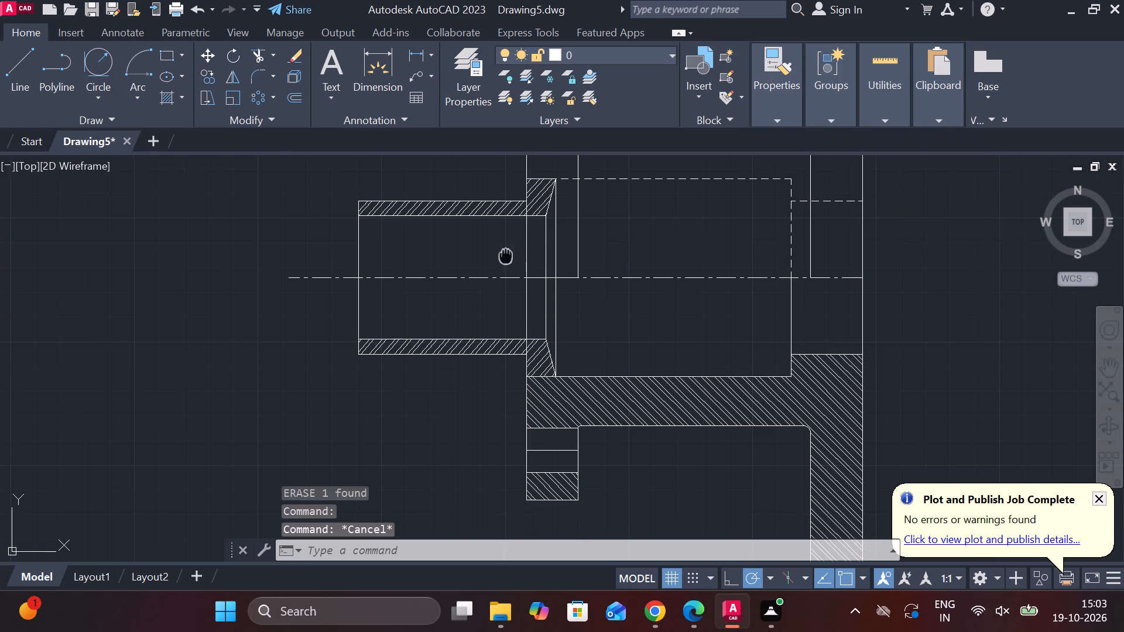
middle_click_drag(506, 256, 507, 291)
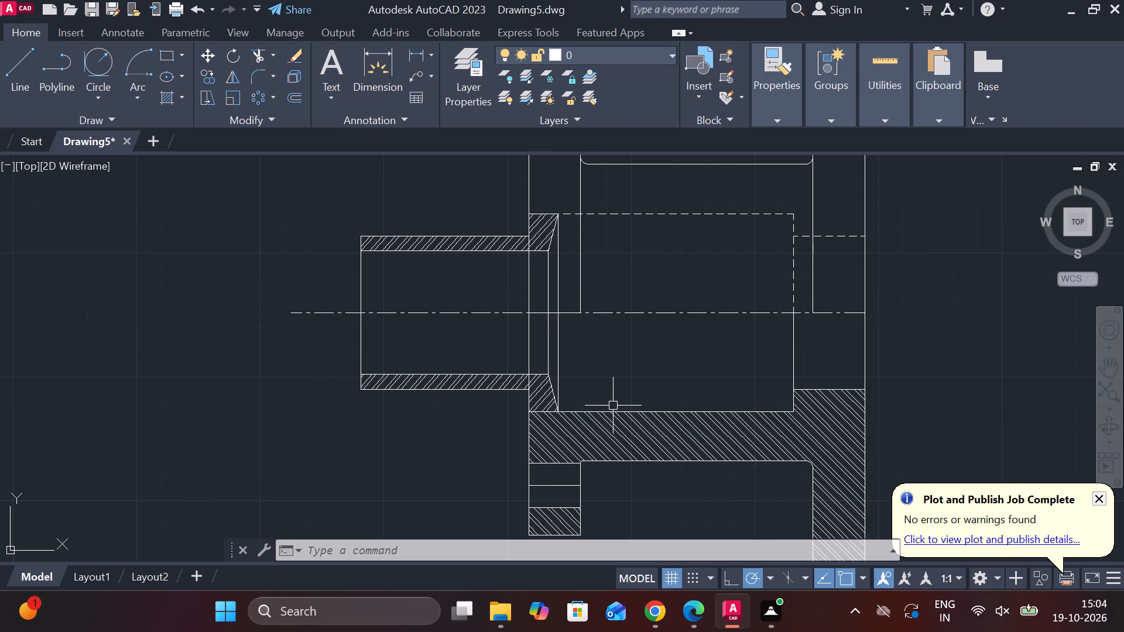
middle_click_drag(613, 406, 639, 329)
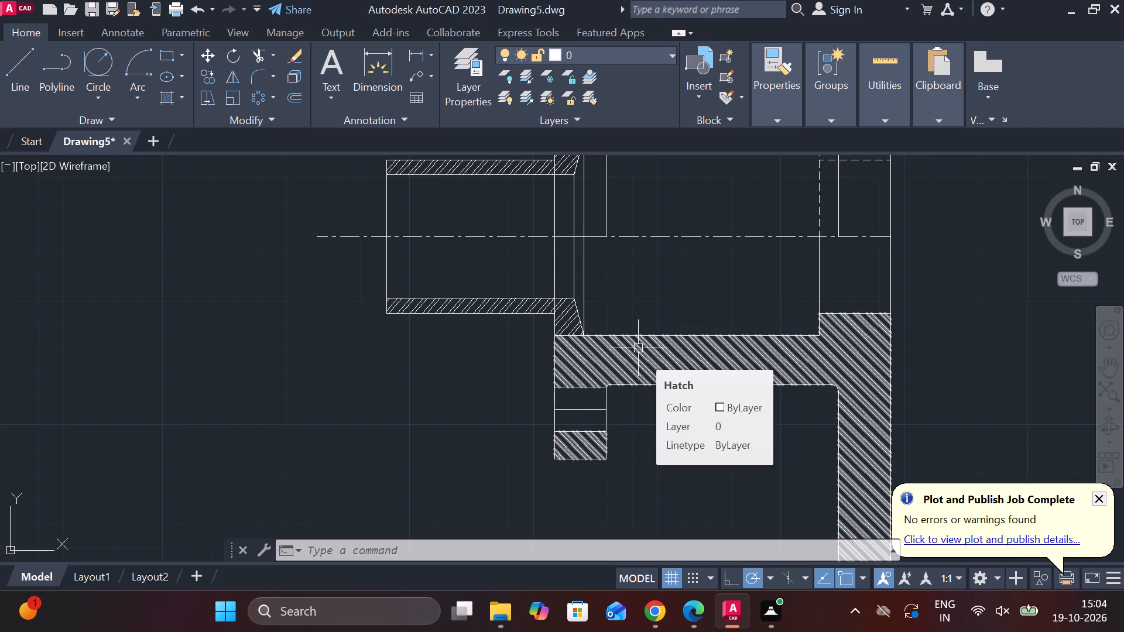
scroll(742, 308, "down", 2)
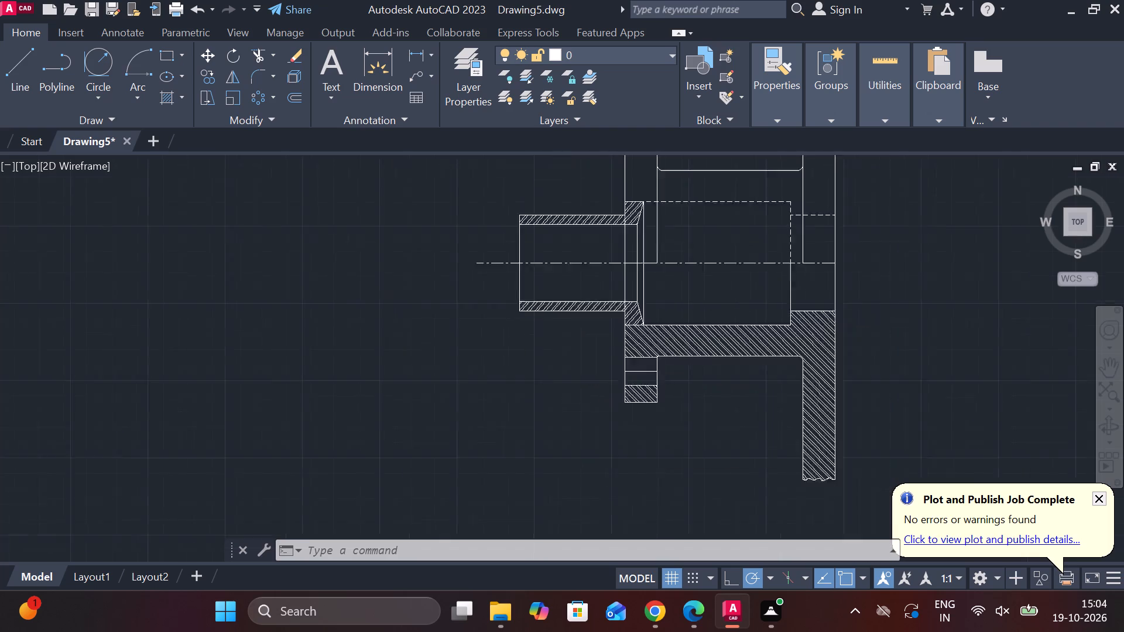
scroll(742, 308, "down", 1)
middle_click_drag(442, 309, 514, 362)
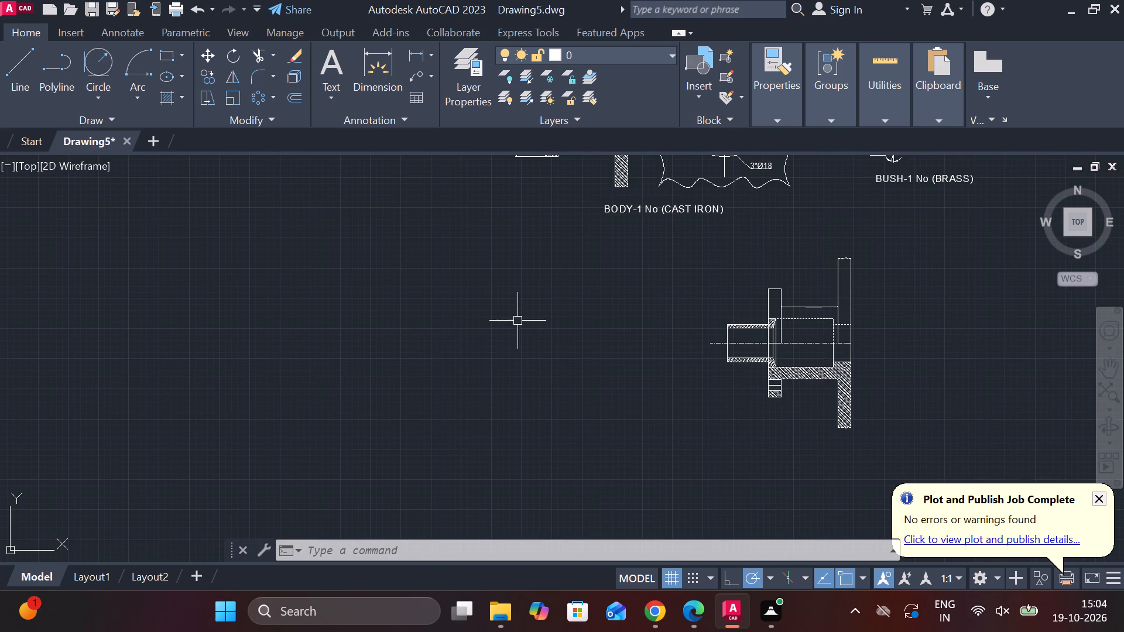
scroll(489, 298, "down", 1)
middle_click_drag(399, 248, 572, 486)
scroll(509, 315, "up", 3)
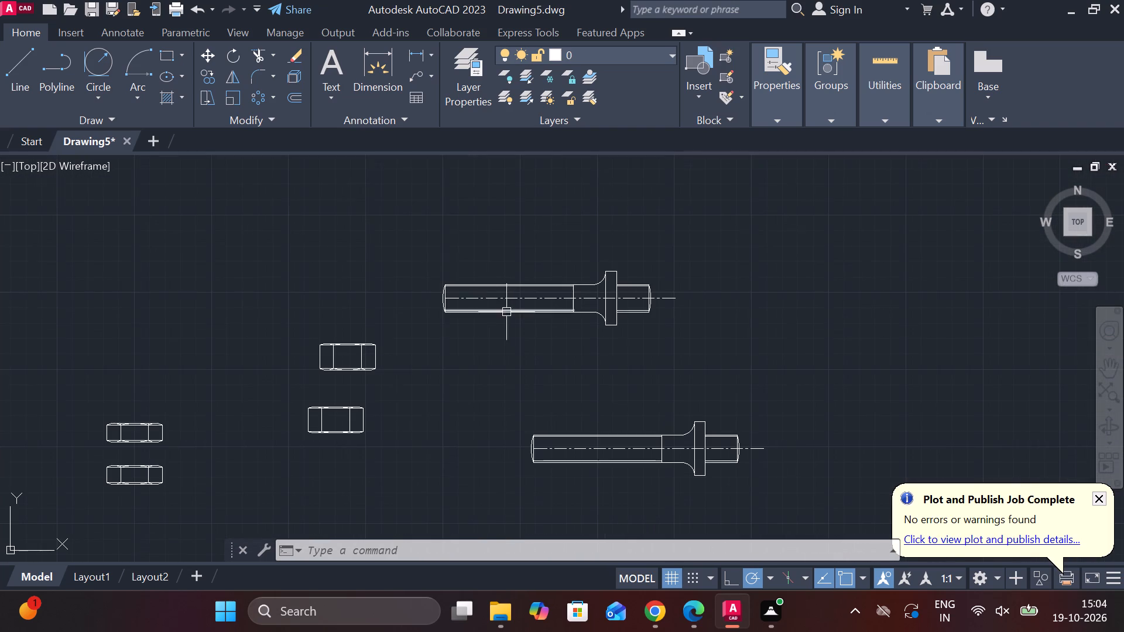
left_click(369, 223)
left_click(816, 362)
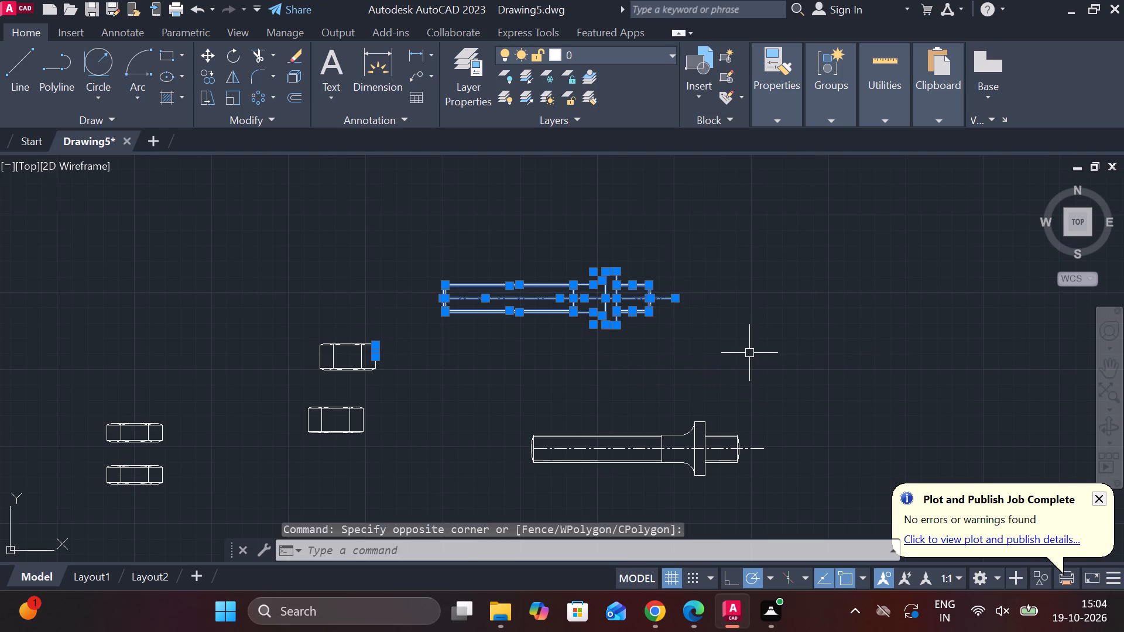
key("m")
key("Return")
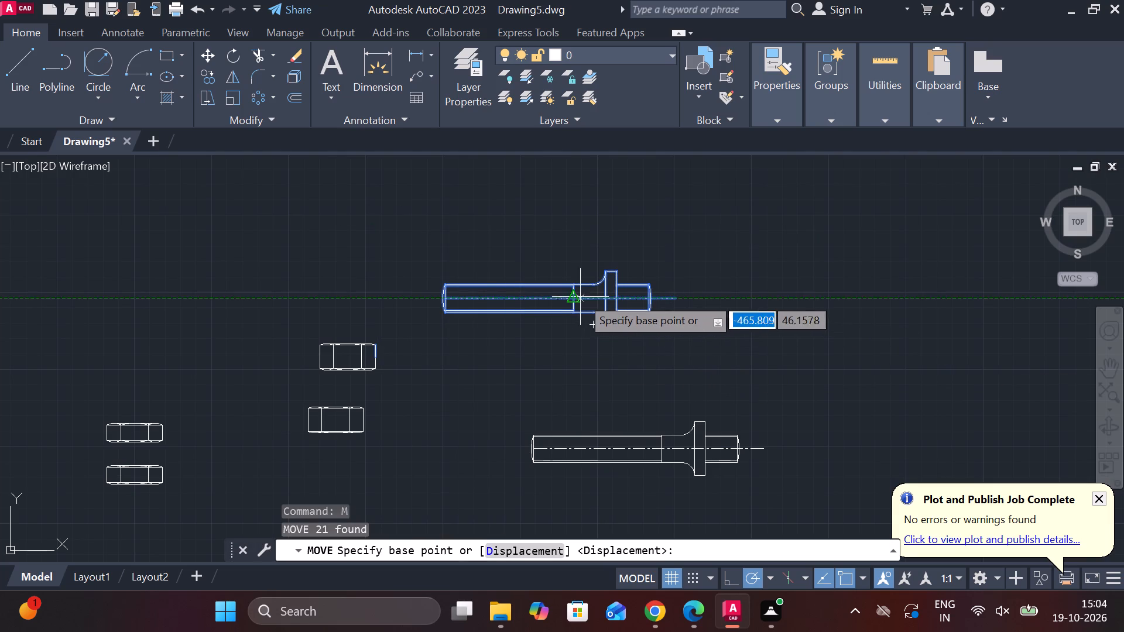
left_click(610, 295)
scroll(632, 322, "down", 2)
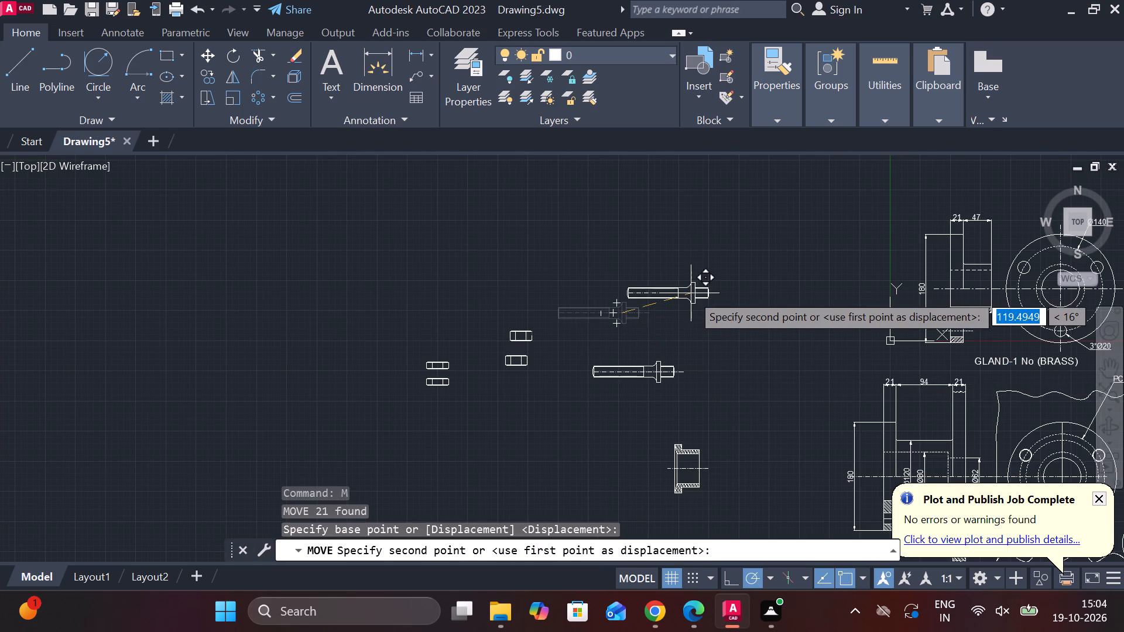
scroll(691, 293, "up", 1)
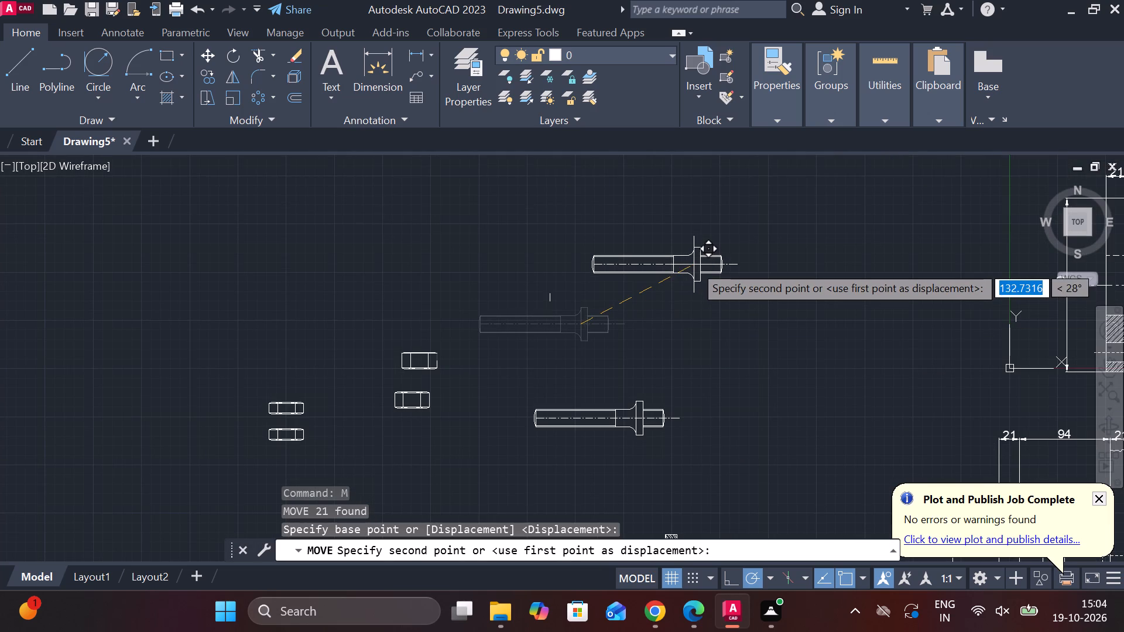
left_click(695, 265)
key("Escape")
Erase the stray short vertical line lying between the moved stud and the nuts.
left_click(553, 295)
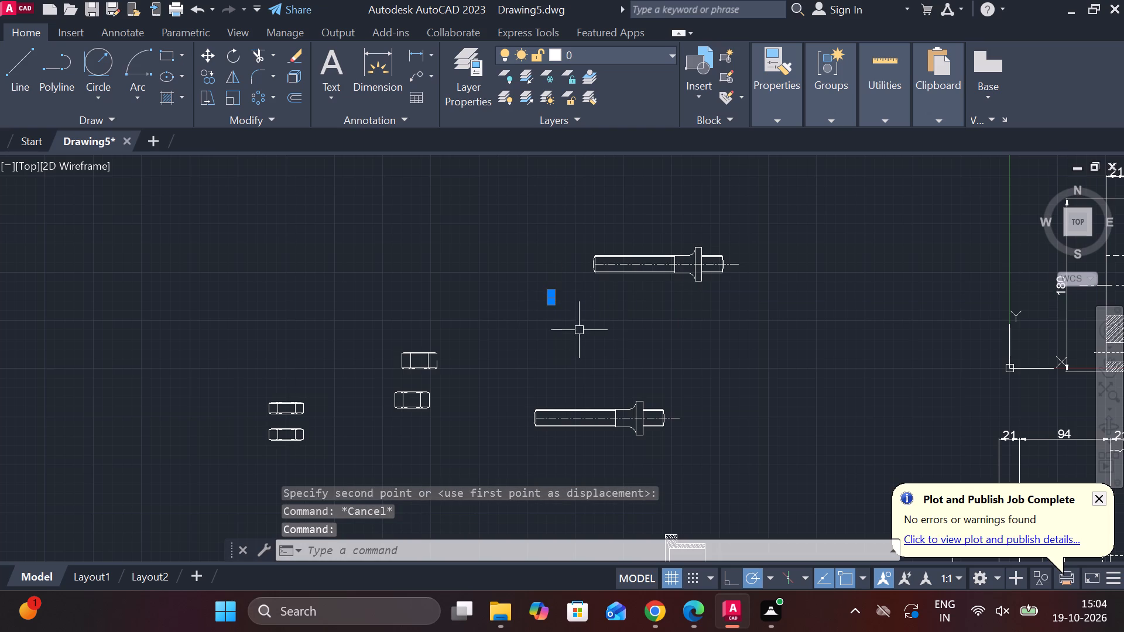
type("E")
key("space")
Move the upper plain stud copy with its centreline down to the assembly, beside the body flange's lower stud hole.
left_click_drag(531, 217, 763, 252)
left_click(797, 383)
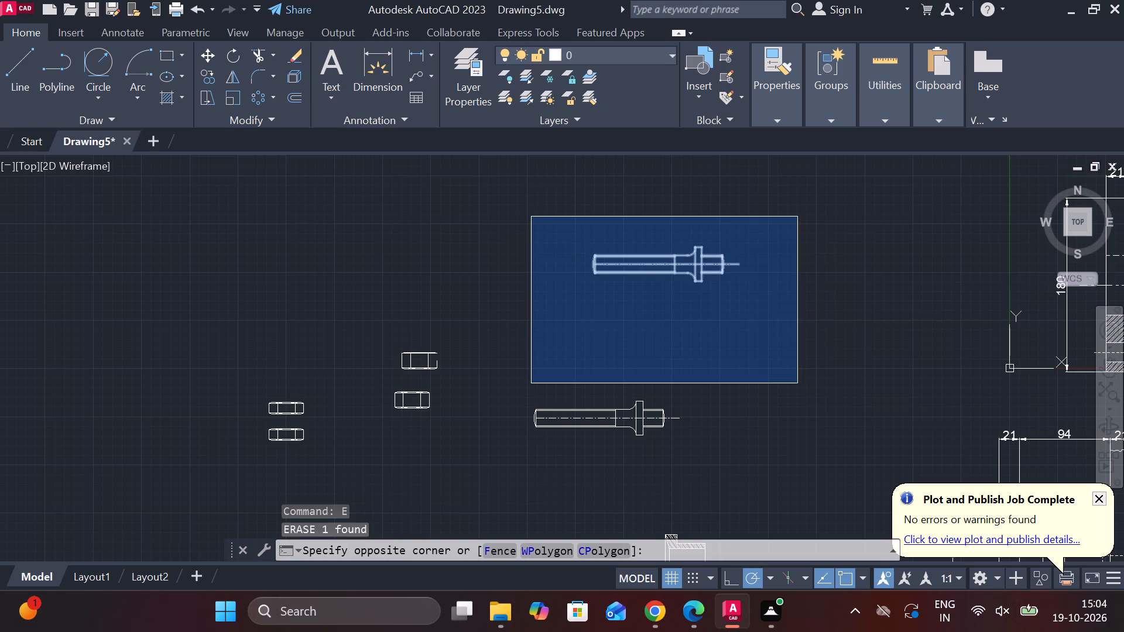
key("comma")
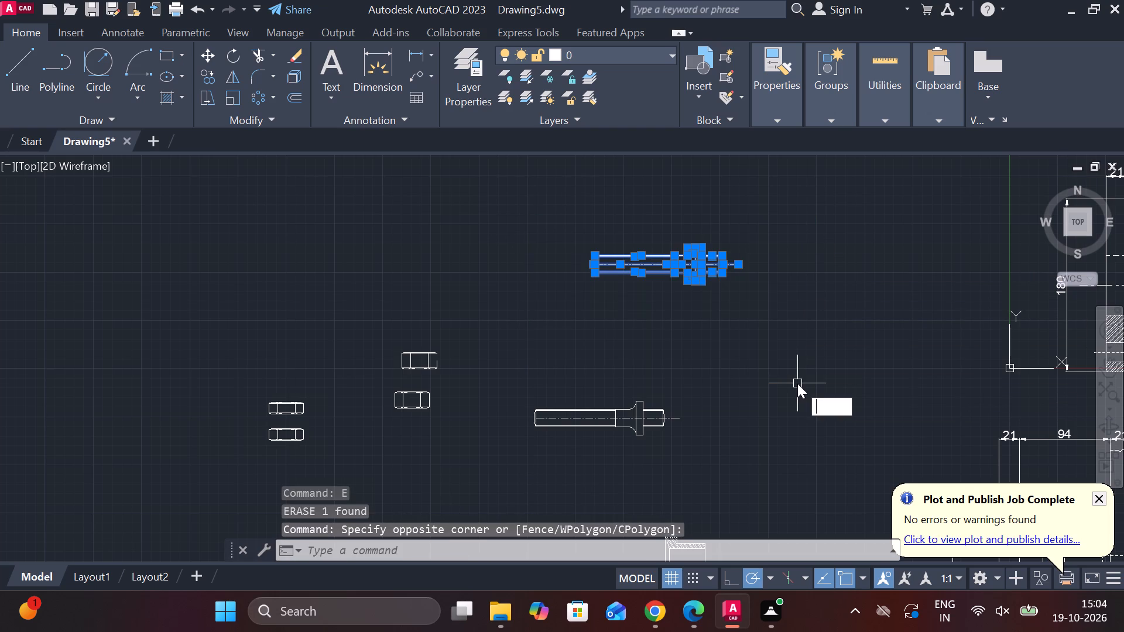
key("BackSpace")
key("m")
key("Return")
scroll(793, 293, "up", 2)
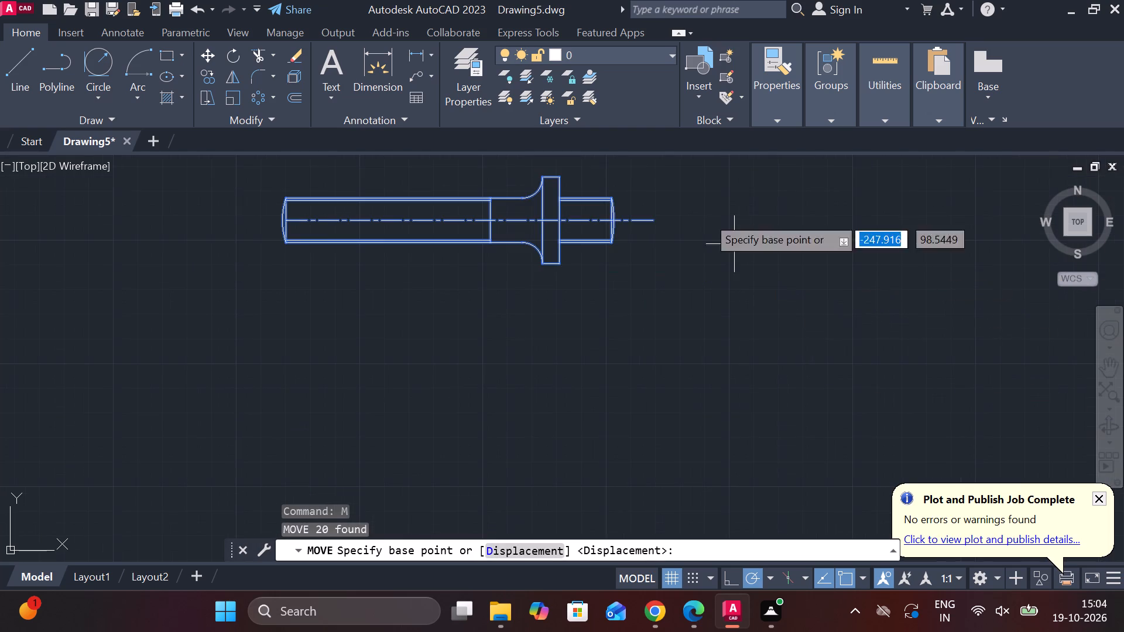
left_click(560, 221)
scroll(580, 261, "down", 2)
middle_click_drag(650, 377, 549, 155)
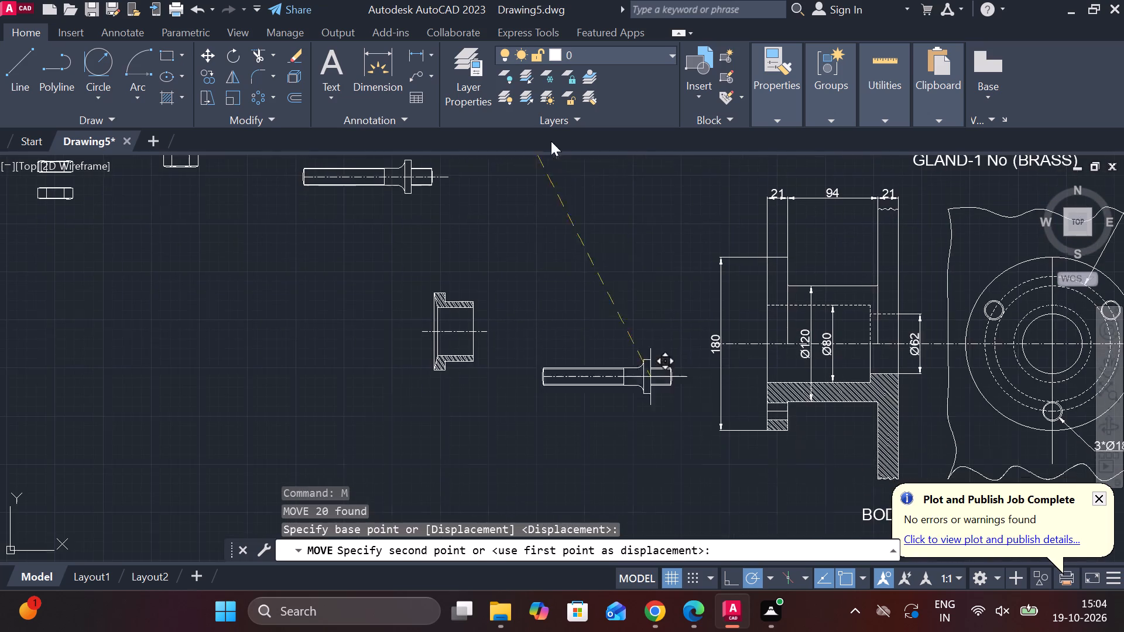
middle_click_drag(714, 470, 609, 367)
scroll(649, 344, "up", 1)
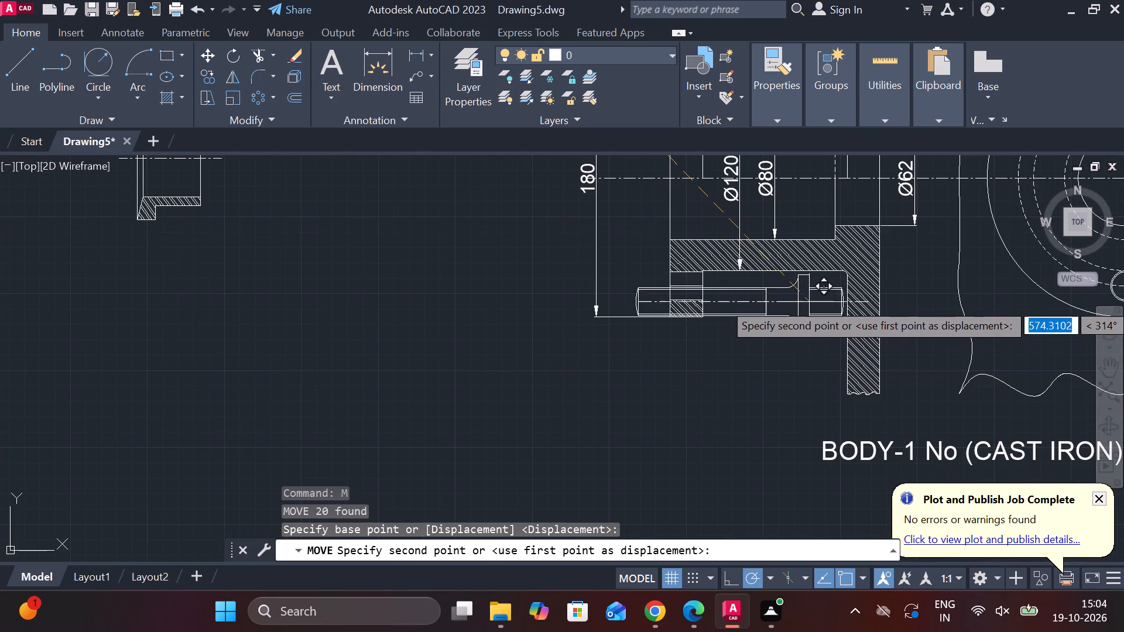
scroll(783, 291, "down", 2)
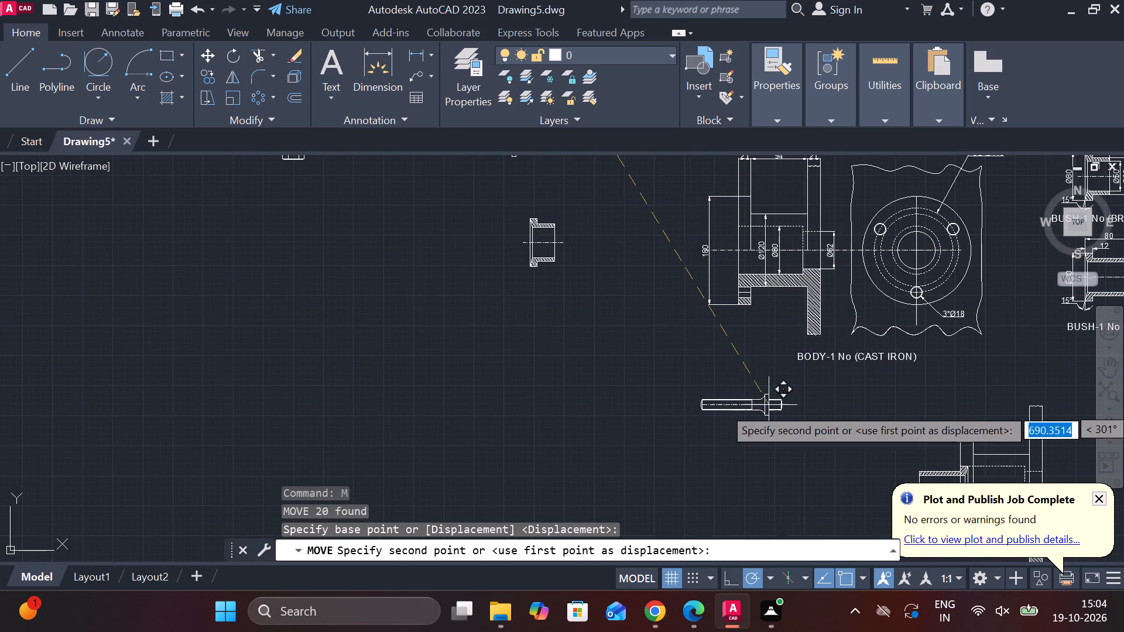
middle_click_drag(770, 408, 614, 262)
scroll(824, 430, "down", 1)
scroll(832, 418, "up", 4)
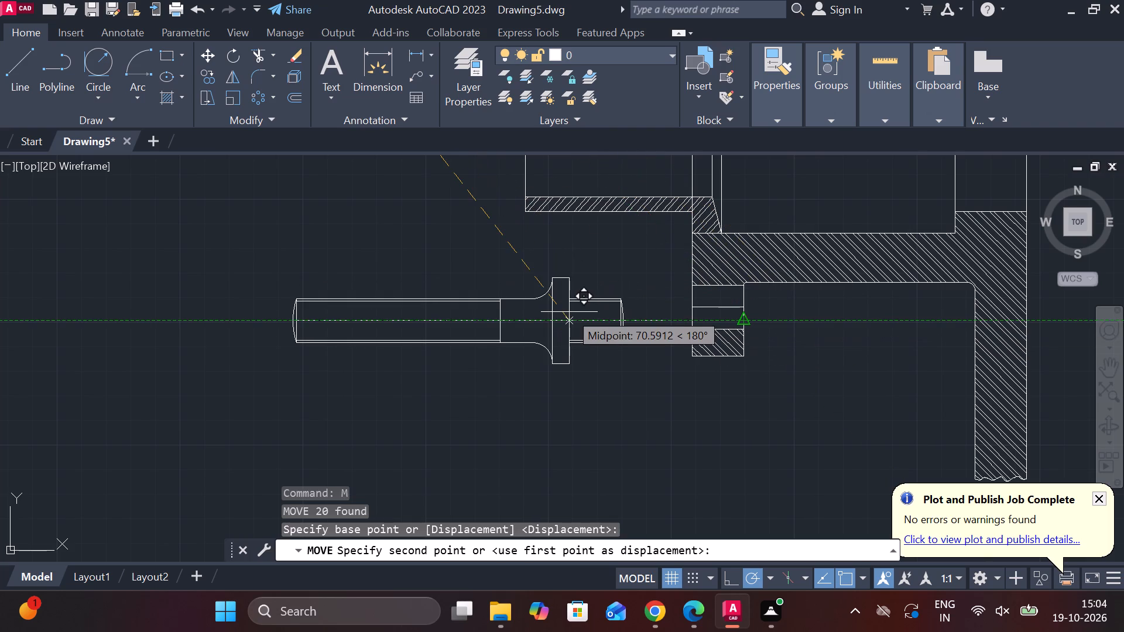
left_click(569, 305)
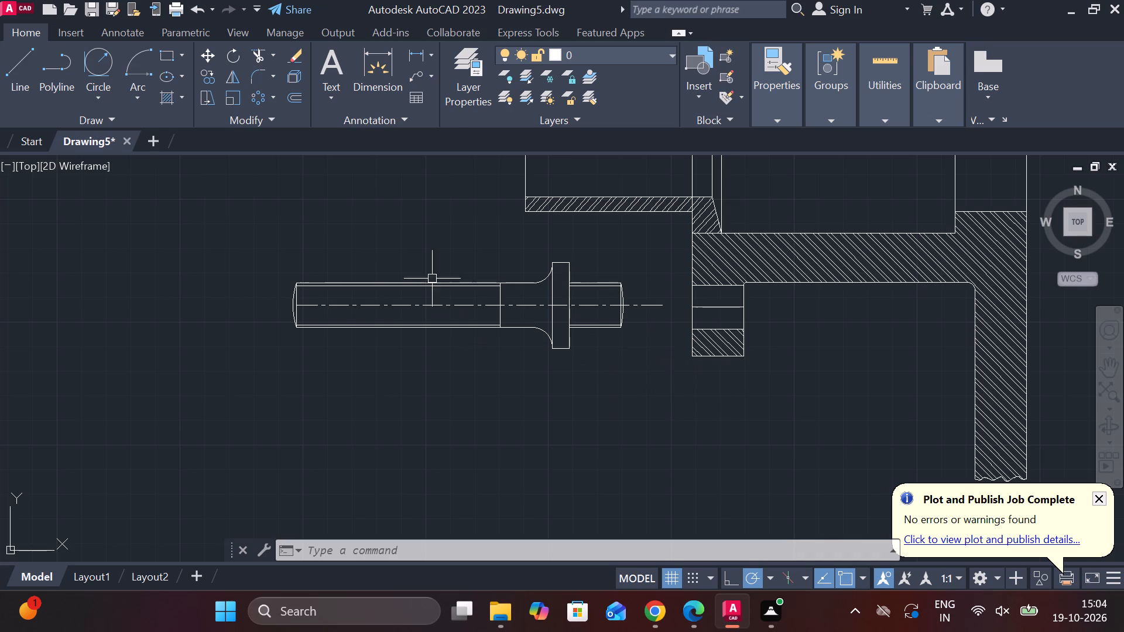
Move the stud outline without its centreline so the collar's face seats against the body flange, centred on the lower stud hole.
left_click(209, 224)
left_click(655, 398)
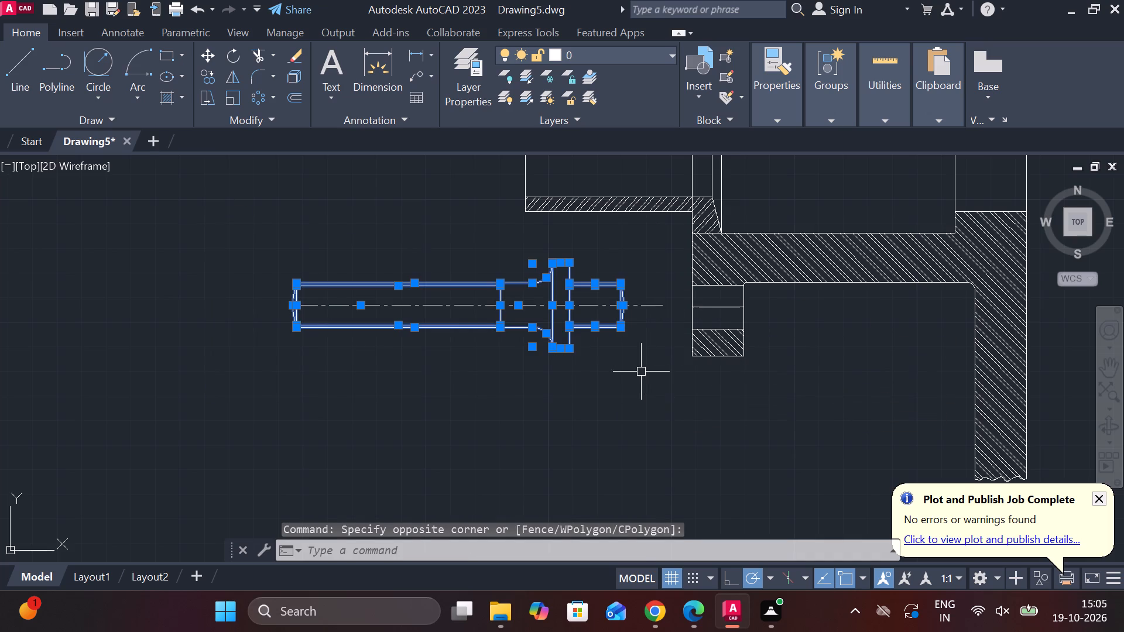
key("m")
key("Return")
left_click(566, 299)
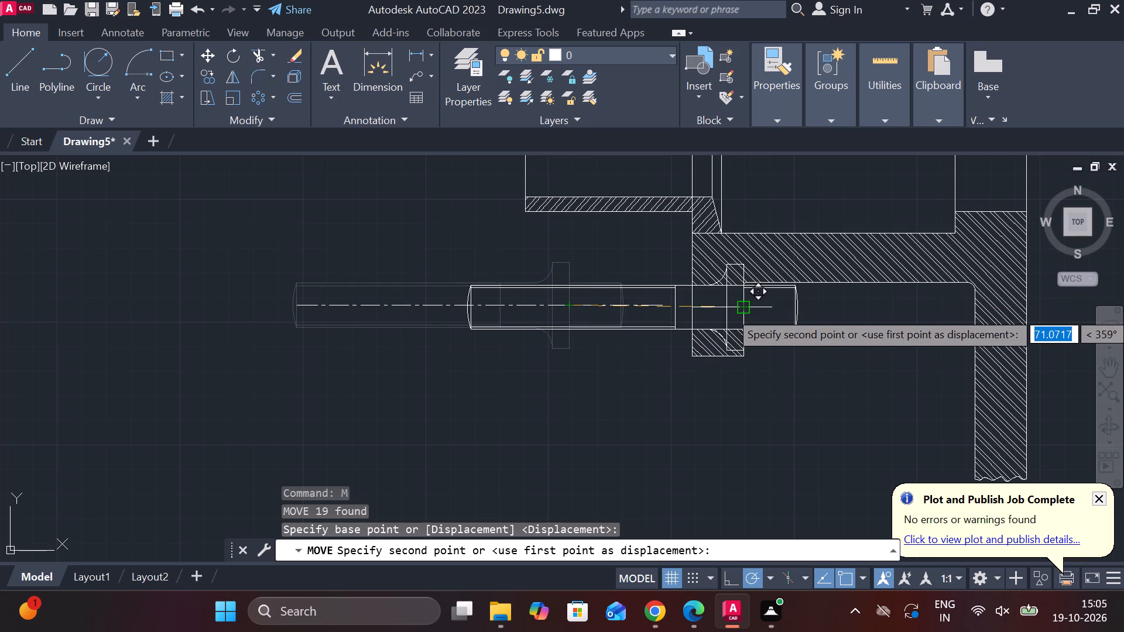
left_click(693, 311)
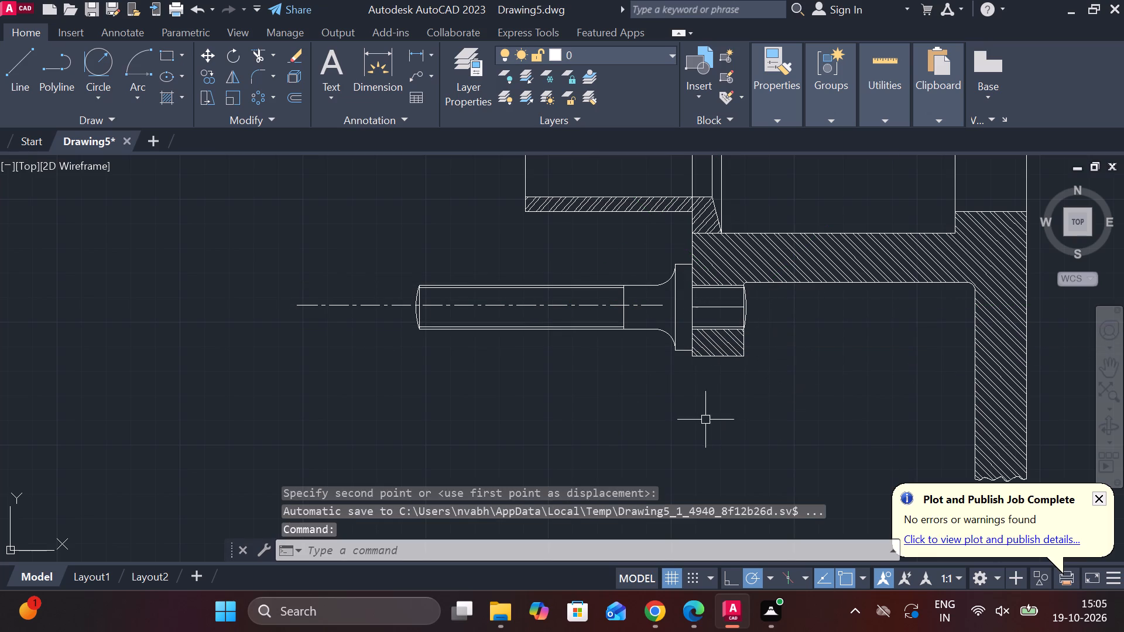
Erase the short horizontal line running through the middle of the body flange's lower stud hole.
middle_click_drag(663, 406, 716, 413)
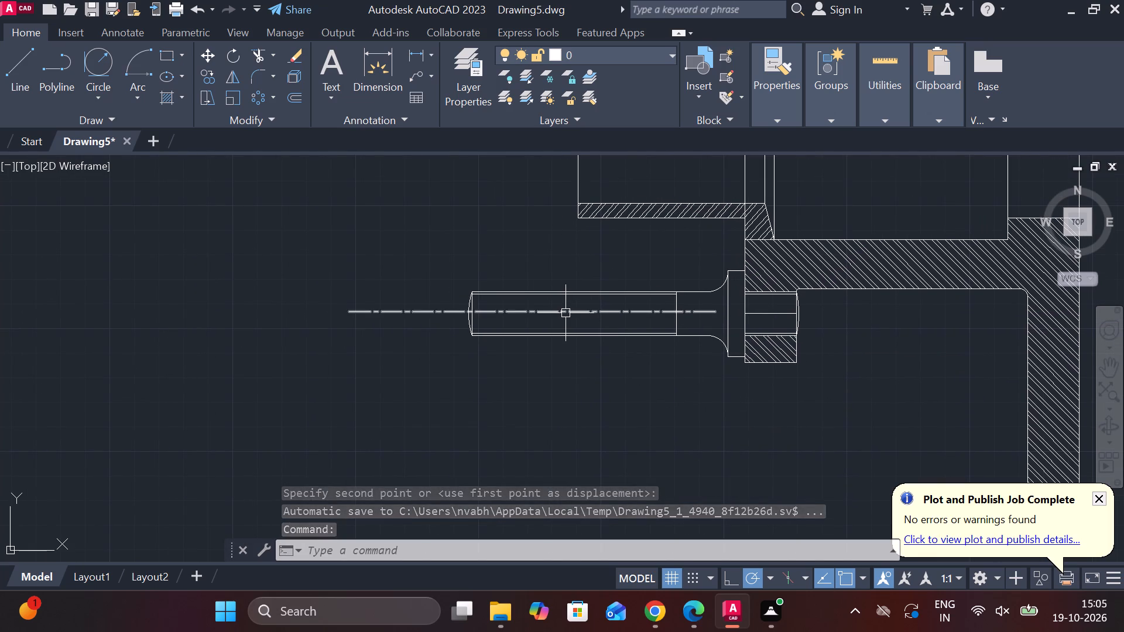
left_click(566, 313)
left_click(772, 317)
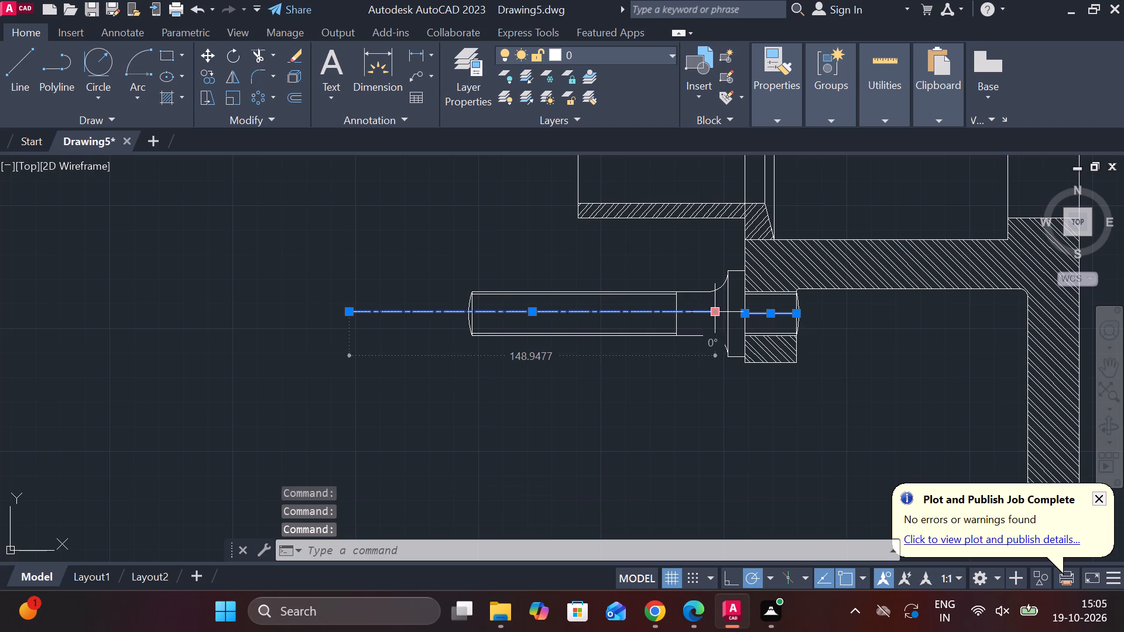
key("grave")
type("E")
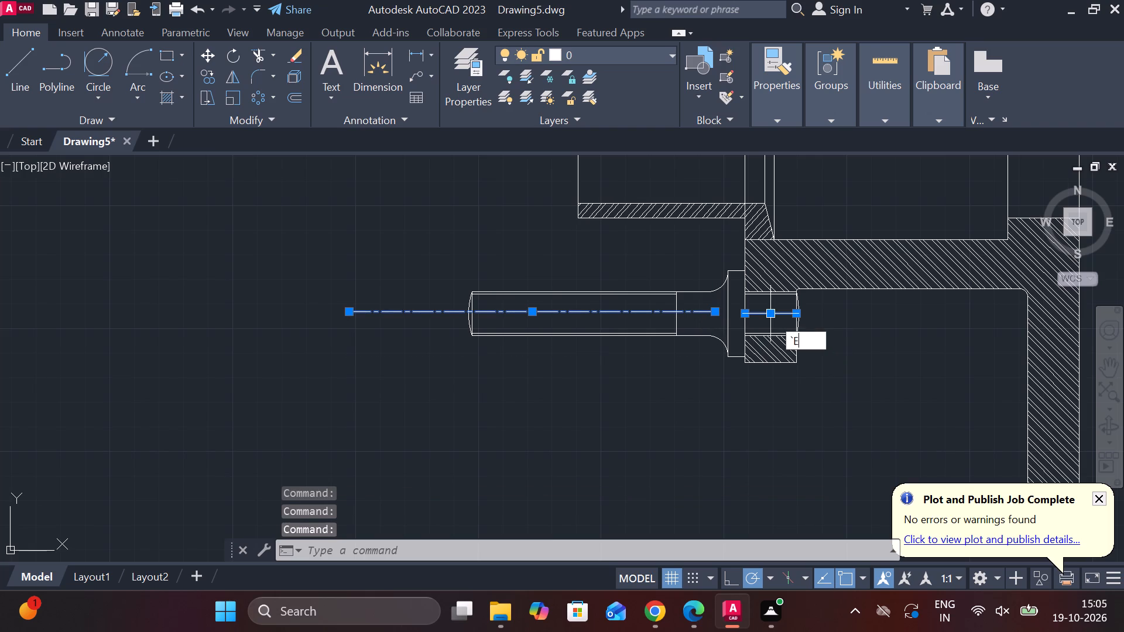
key("space")
key("Escape")
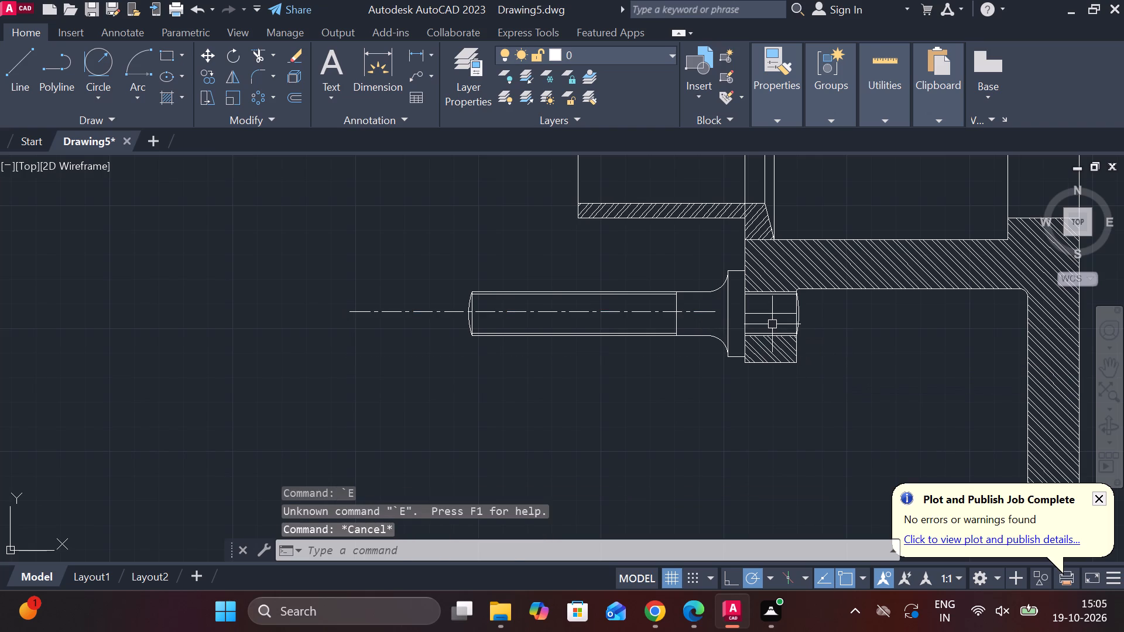
left_click(771, 307)
key("Escape")
left_click(767, 315)
type("E")
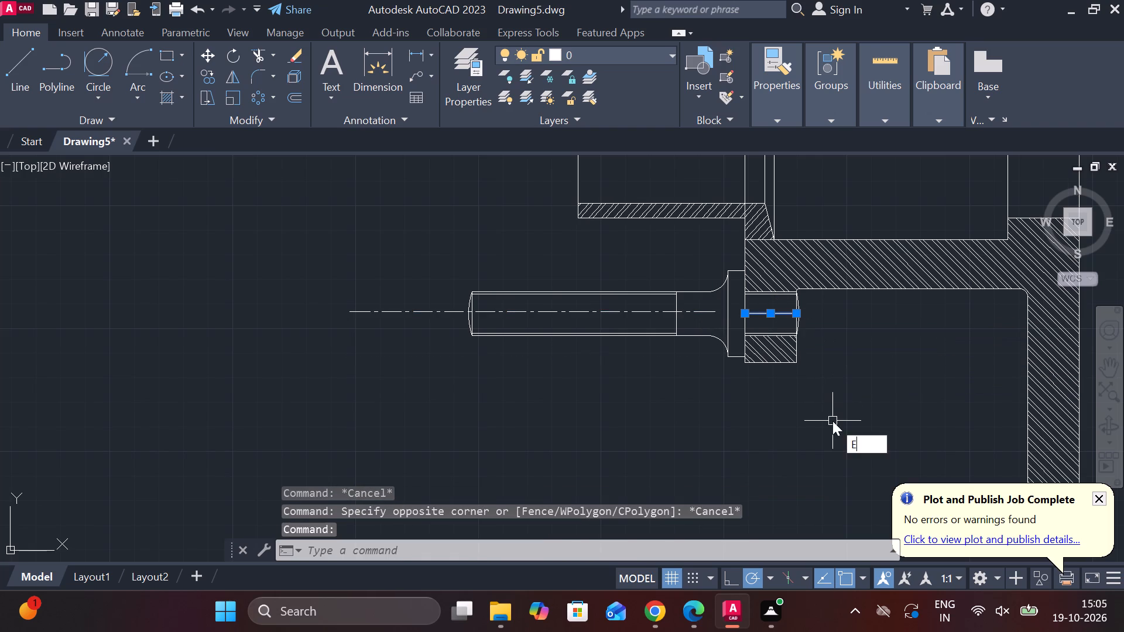
key("space")
Lengthen the seated stud's centreline horizontally so it runs through the flange hole and past the stud's short end.
left_click(566, 308)
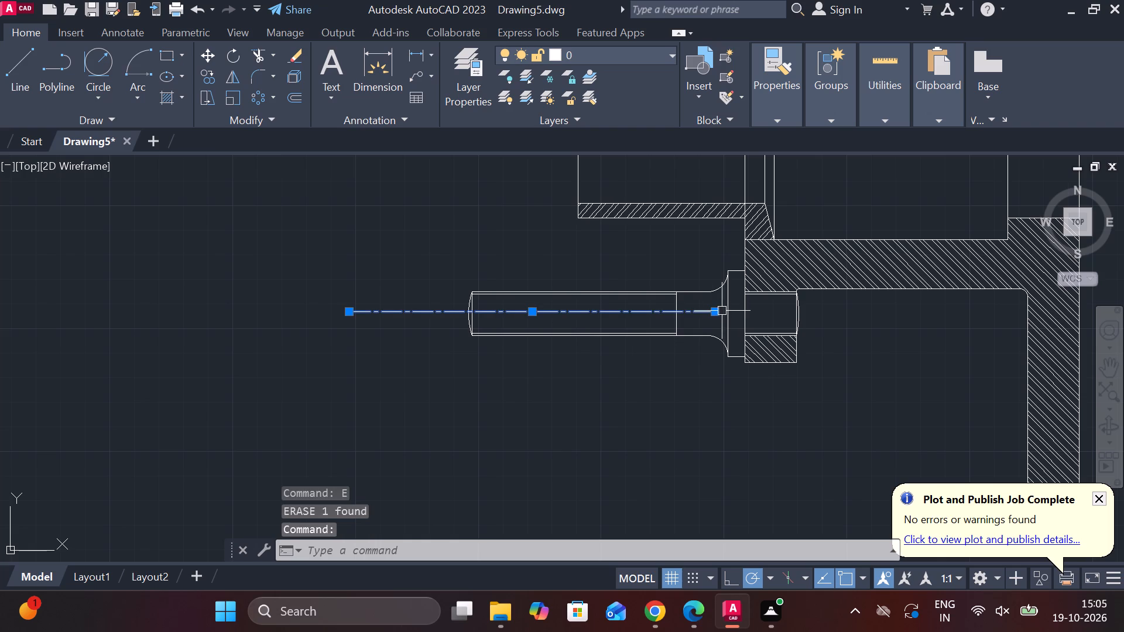
left_click_drag(752, 358, 758, 358)
left_click(896, 353)
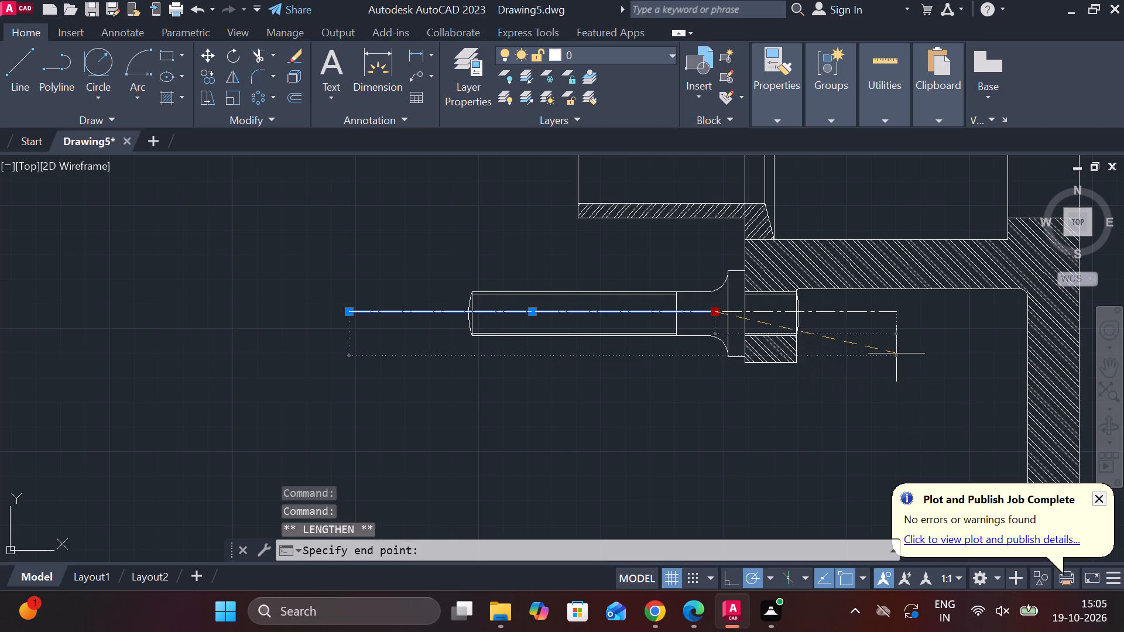
key("Escape")
Stretch the remaining plain stud copy's centreline about 15.6 units outward beyond its long threaded end.
scroll(844, 359, "down", 1)
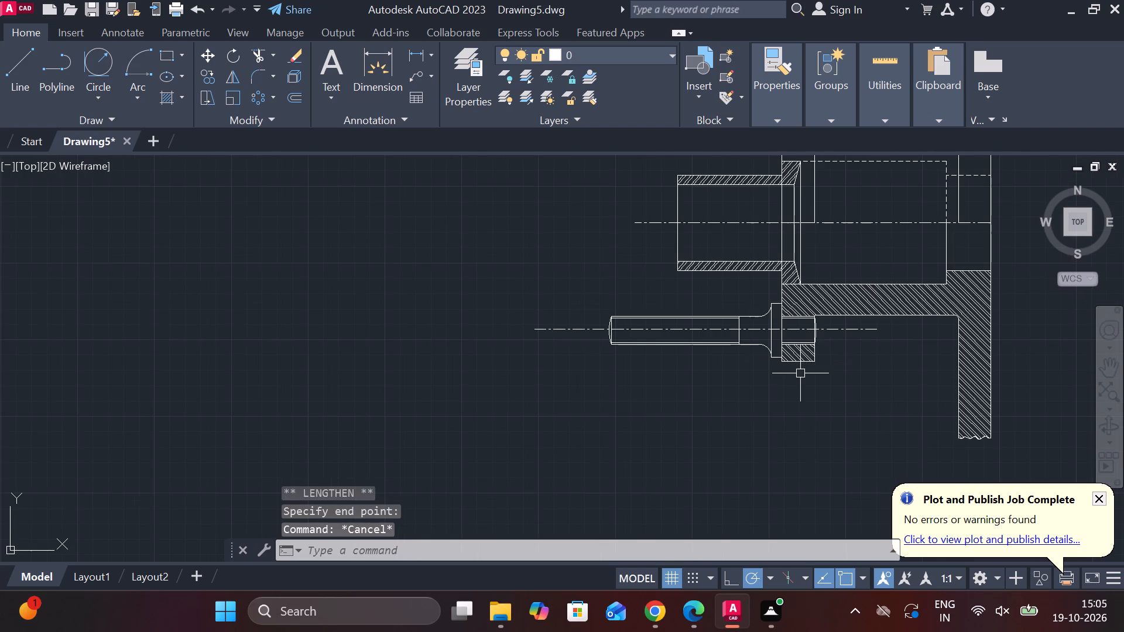
middle_click_drag(804, 375, 823, 434)
scroll(823, 434, "down", 1)
scroll(693, 311, "up", 1)
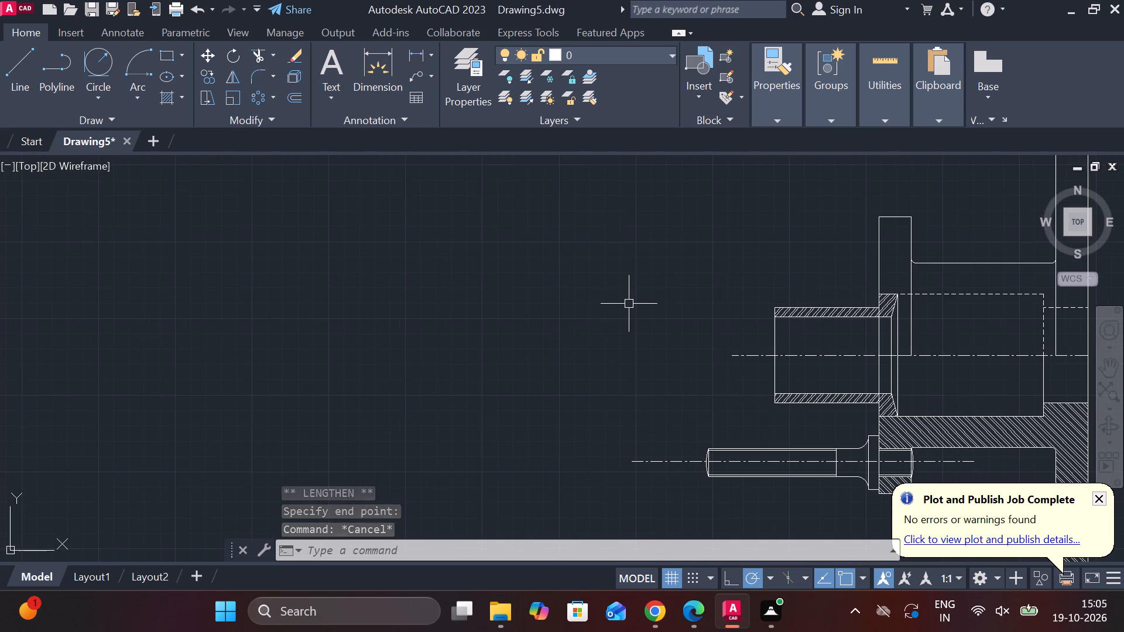
scroll(629, 304, "down", 2)
middle_click_drag(629, 293, 717, 409)
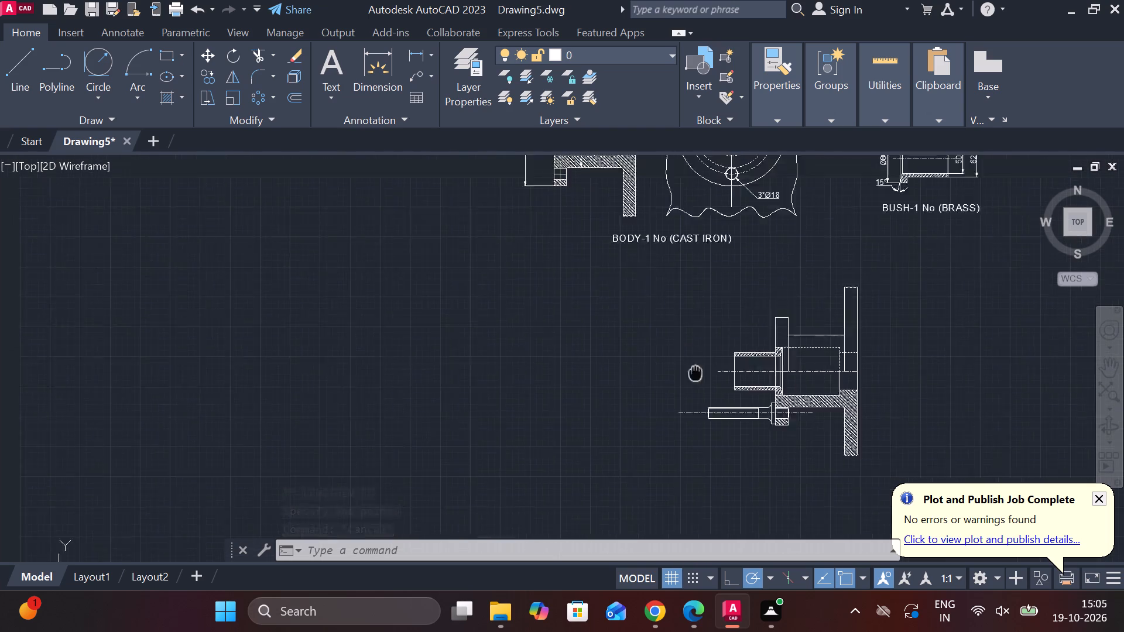
middle_click_drag(717, 409, 724, 423)
scroll(634, 356, "down", 1)
scroll(432, 184, "up", 2)
scroll(459, 243, "up", 2)
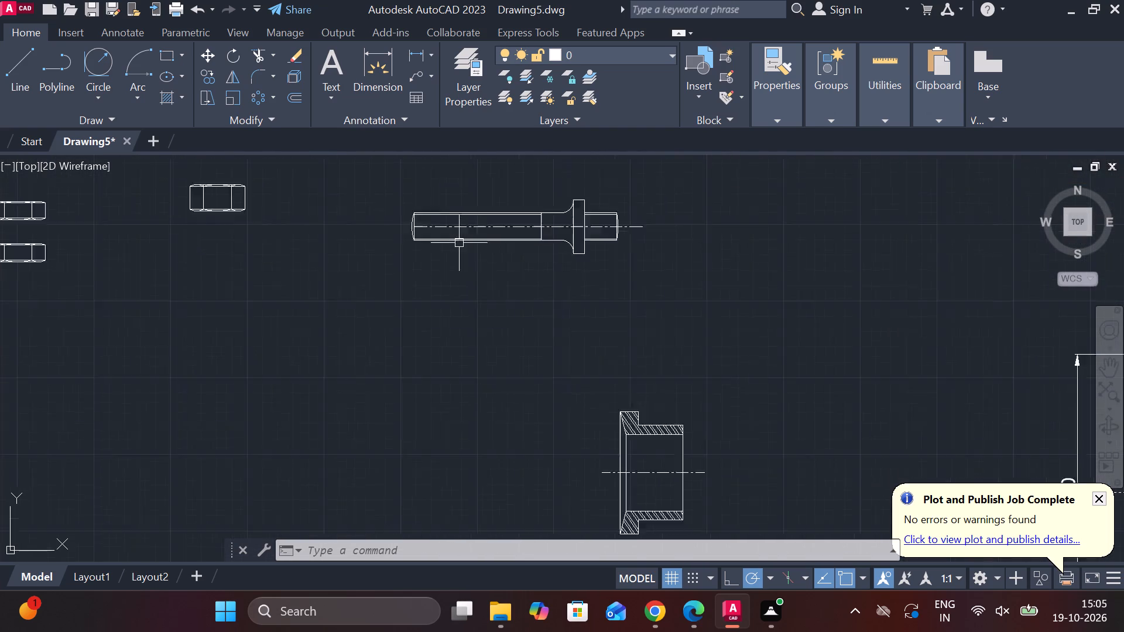
scroll(459, 243, "up", 1)
left_click(493, 202)
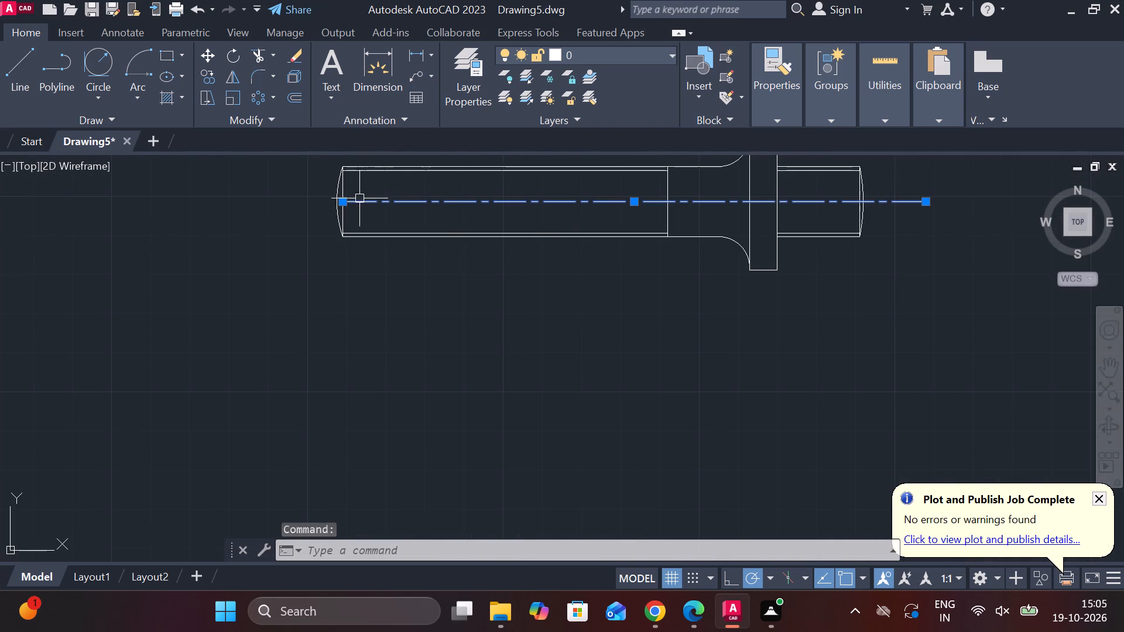
left_click(341, 203)
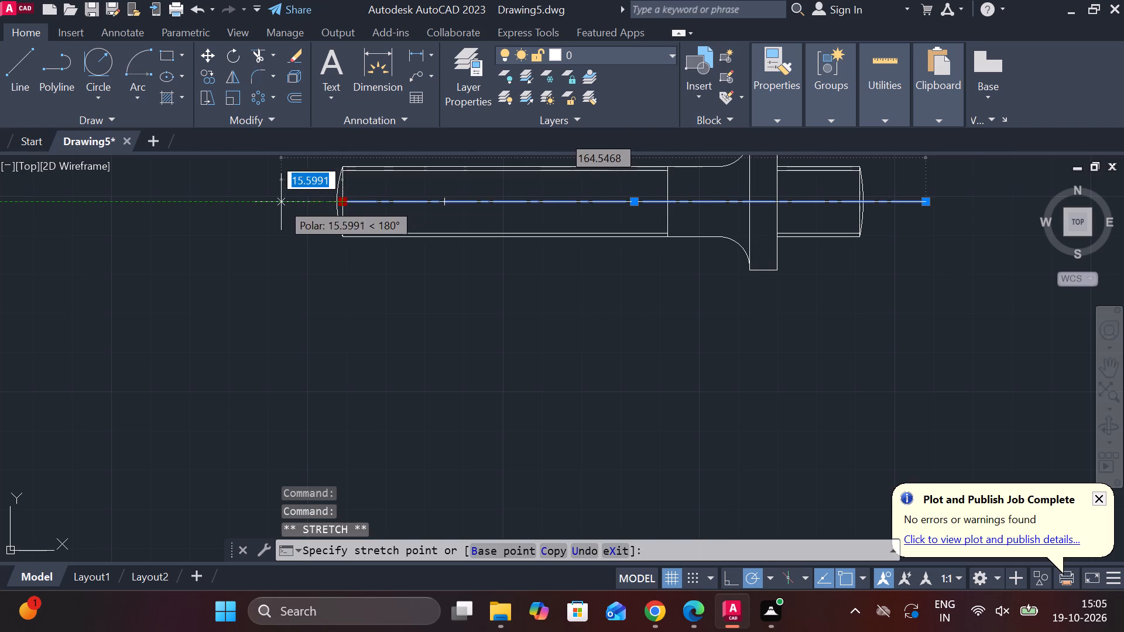
left_click(281, 202)
key("Escape")
Move the remaining stud with its centreline into the clear space beside the body's upper flange, above the long bush.
scroll(431, 241, "down", 2)
left_click(346, 187)
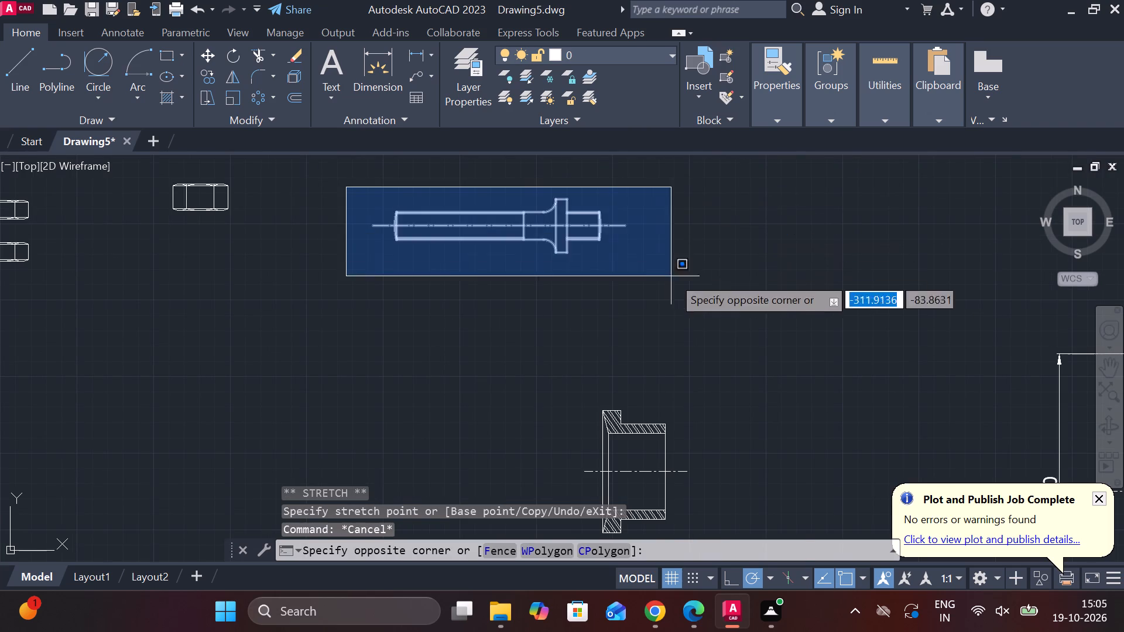
left_click(688, 296)
key("m")
key("Return")
scroll(547, 202, "up", 2)
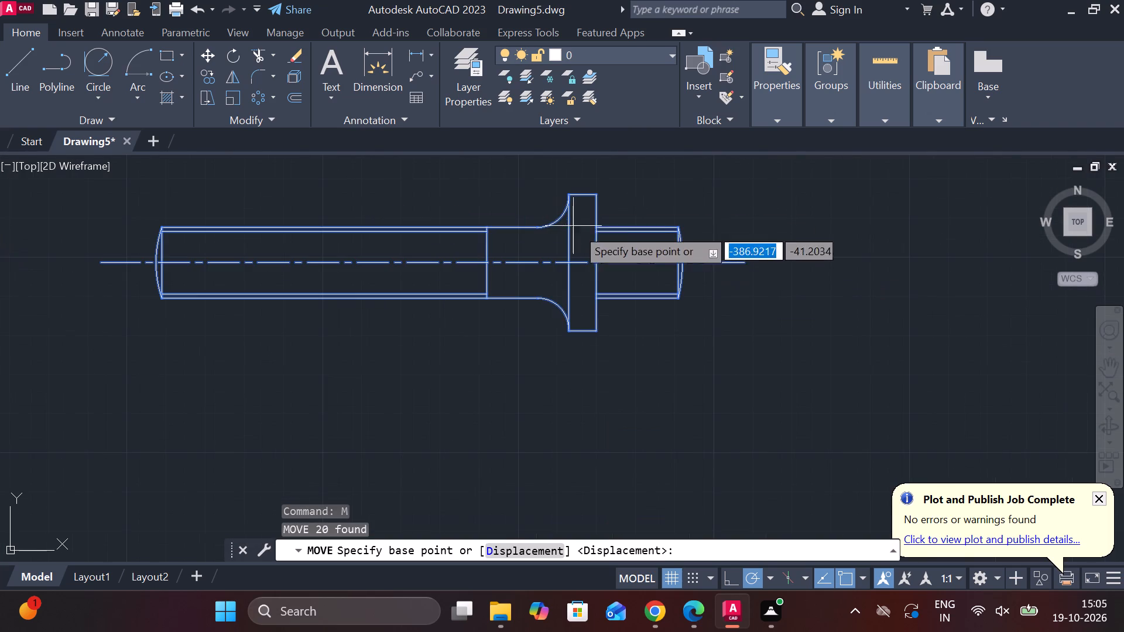
left_click(564, 265)
scroll(584, 271, "down", 1)
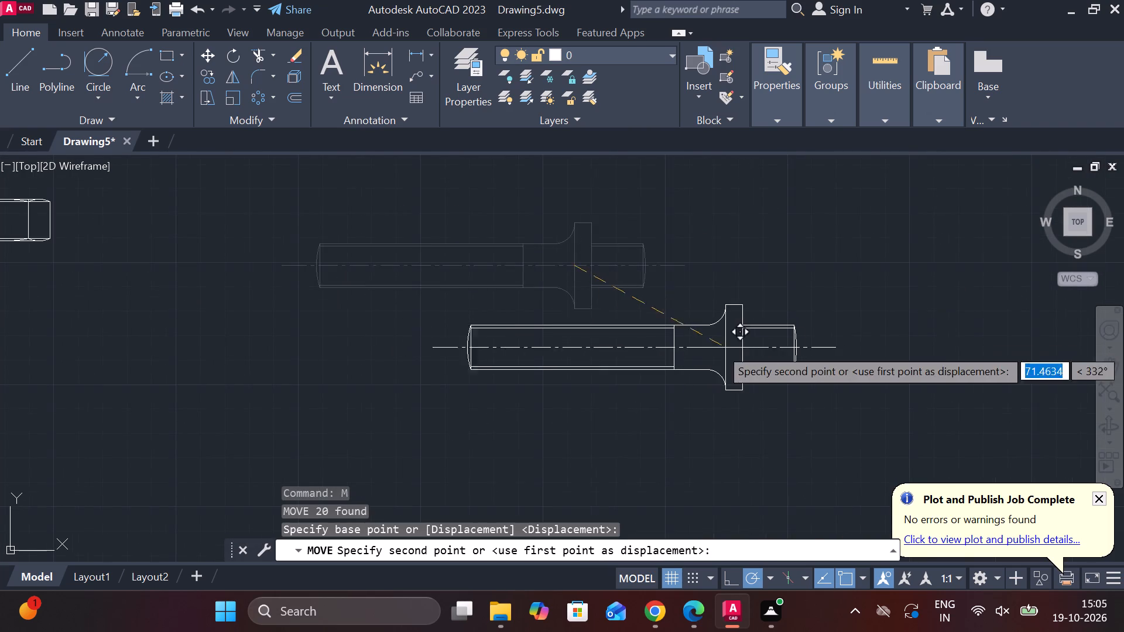
scroll(694, 332, "down", 3)
scroll(751, 364, "down", 2)
middle_click_drag(754, 384, 570, 286)
scroll(691, 356, "up", 3)
middle_click_drag(697, 380, 643, 281)
scroll(677, 293, "up", 3)
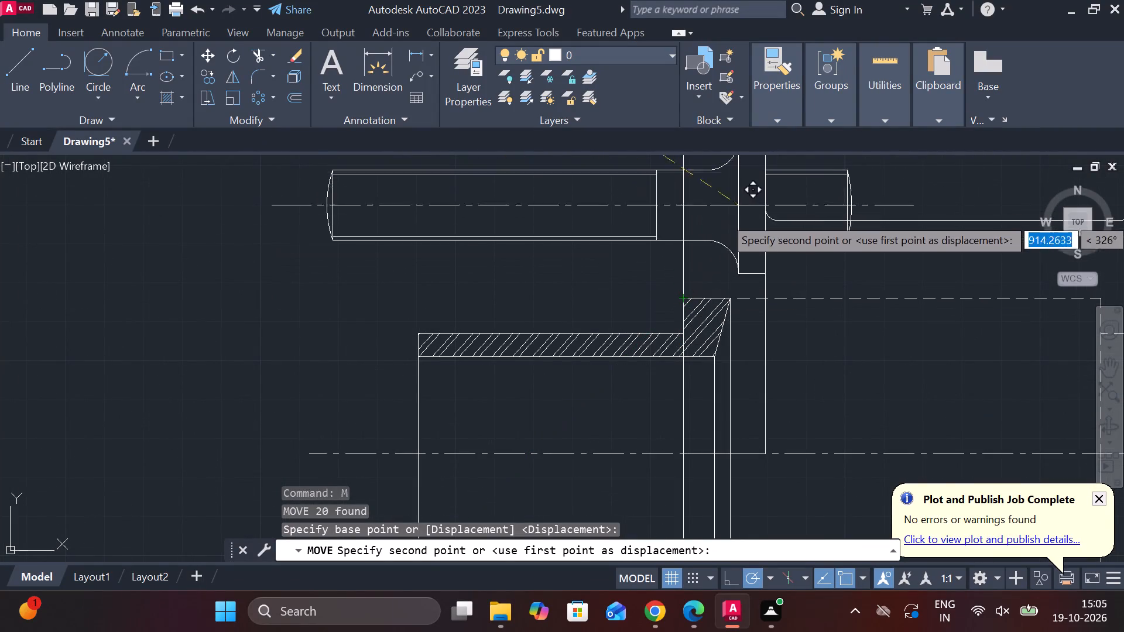
scroll(726, 266, "down", 3)
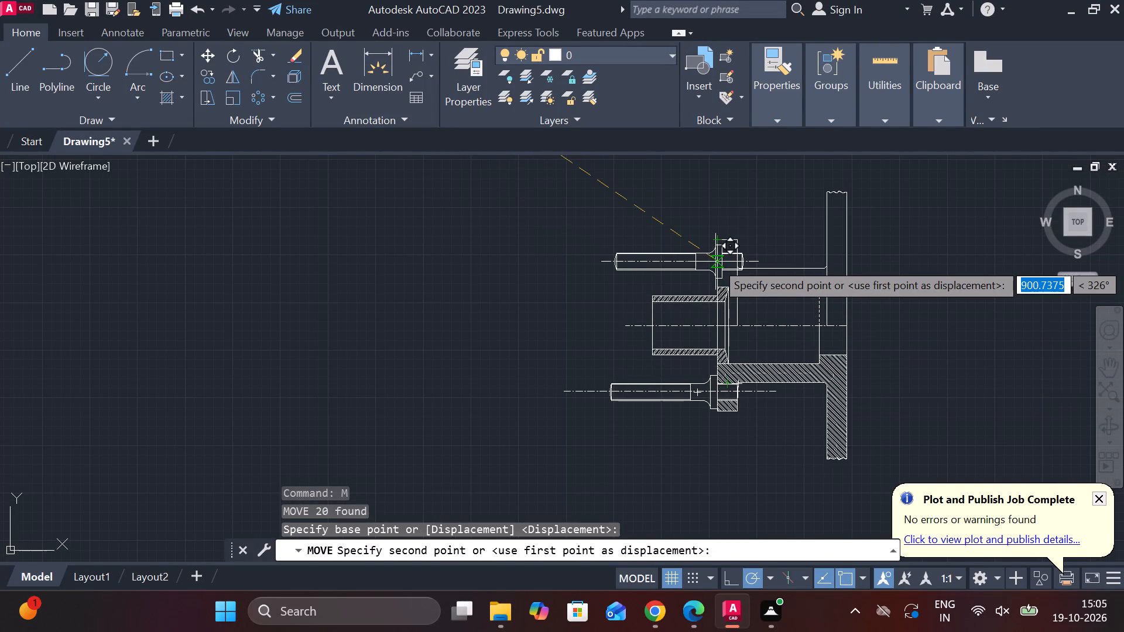
scroll(707, 266, "up", 2)
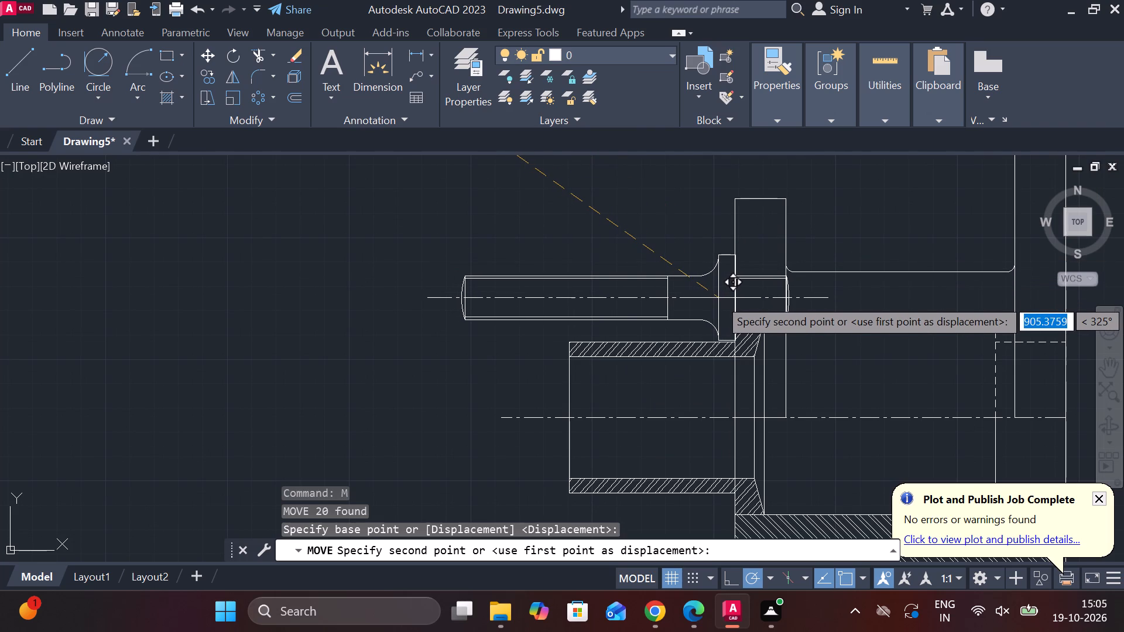
scroll(724, 237, "down", 1)
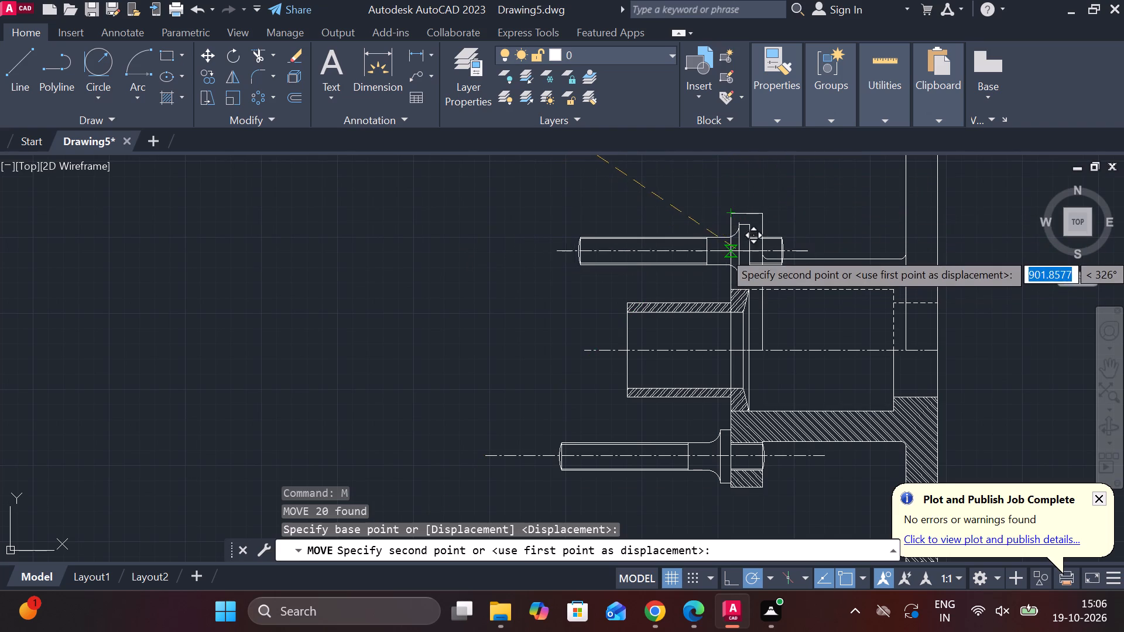
left_click(608, 249)
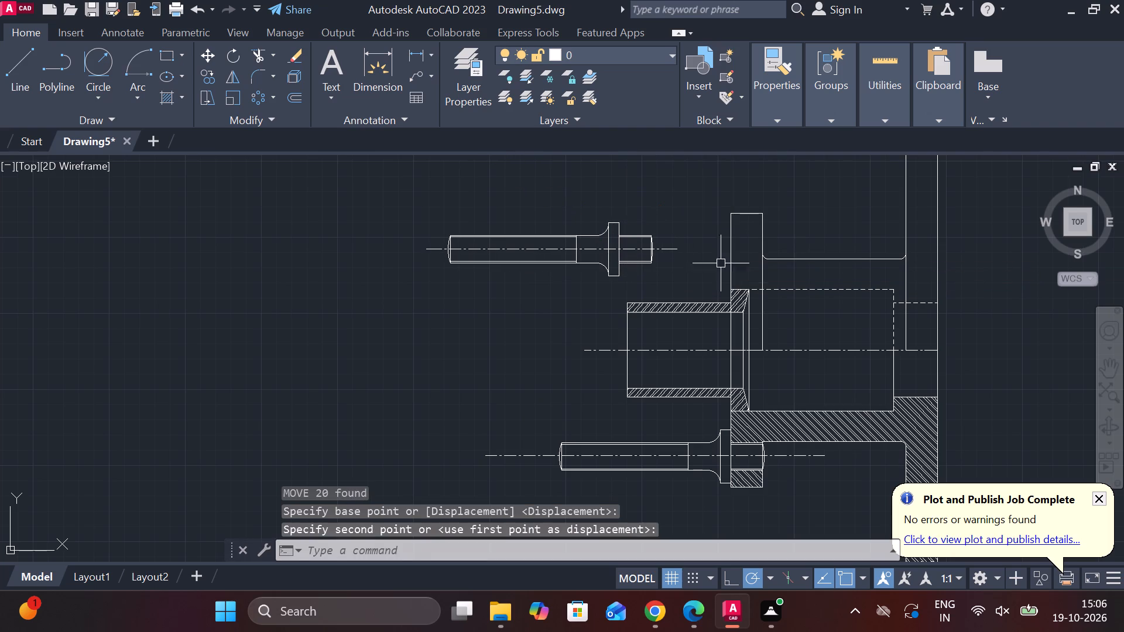
key("Escape")
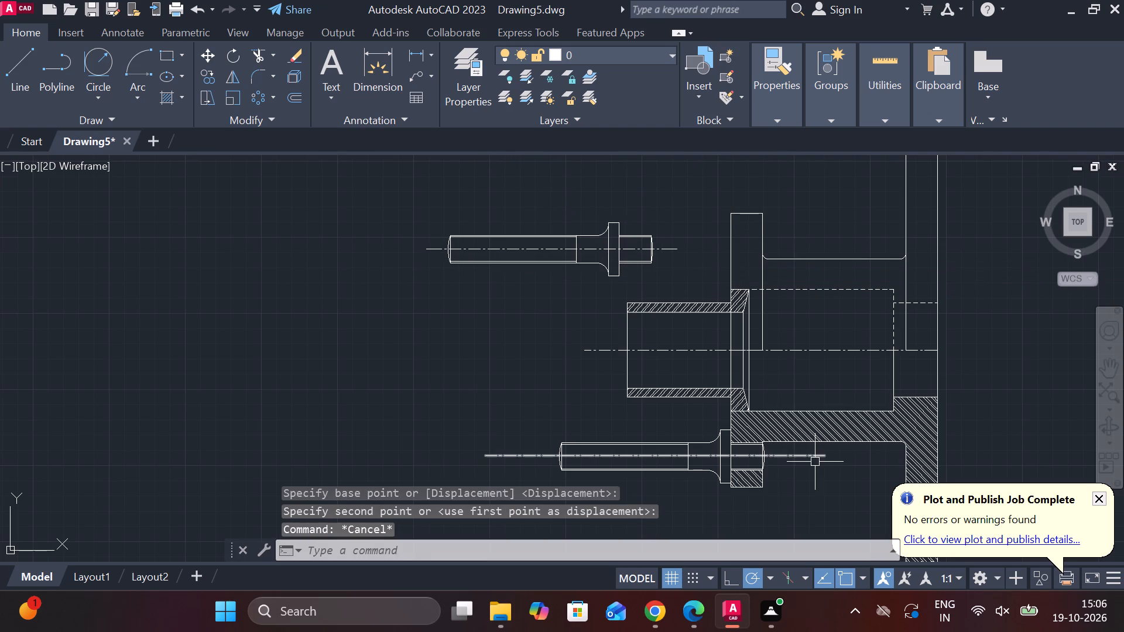
Mirror the seated lower stud and its flange hole outline about the long bush's horizontal centreline, keeping the source objects.
middle_click_drag(780, 480, 781, 473)
middle_click_drag(740, 473, 752, 444)
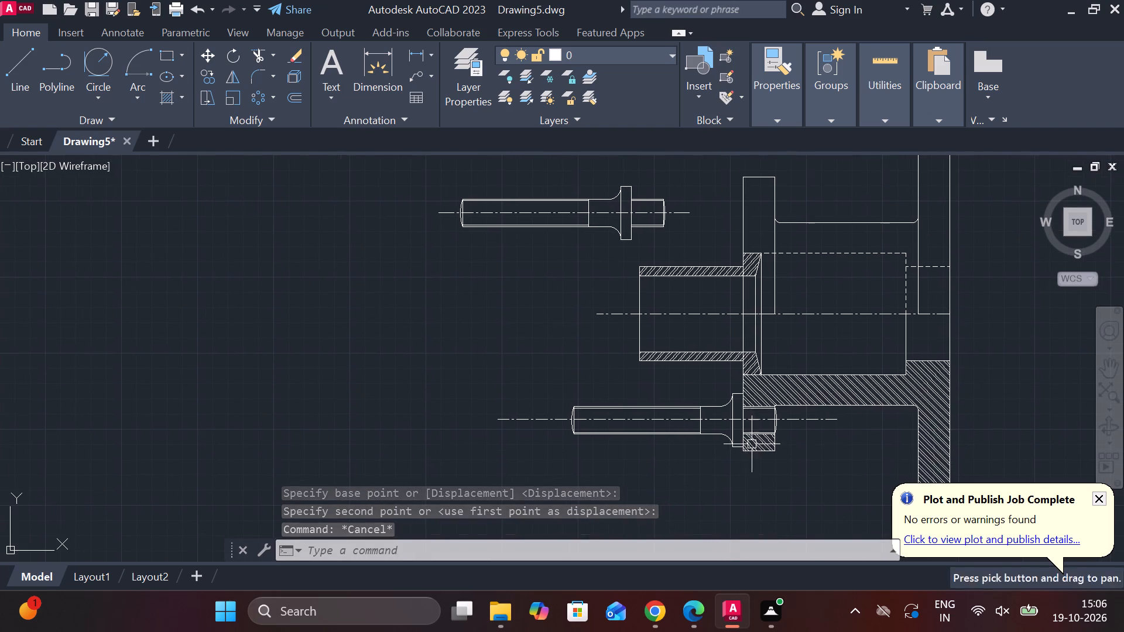
left_click(563, 397)
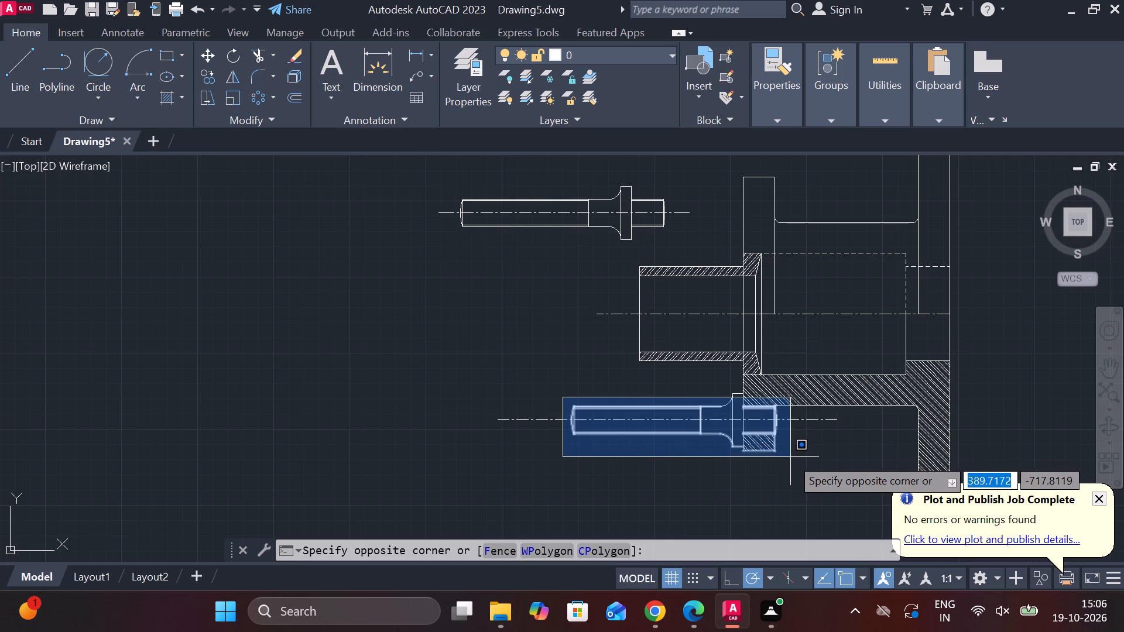
left_click(790, 457)
scroll(736, 421, "up", 2)
left_click(729, 408)
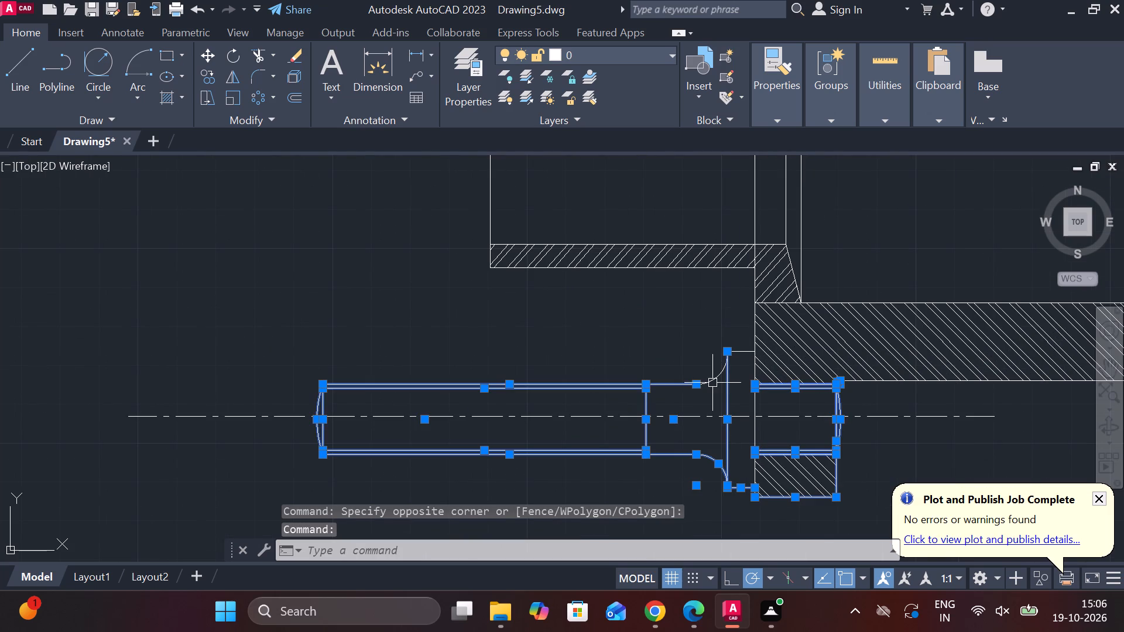
left_click(711, 382)
left_click(736, 351)
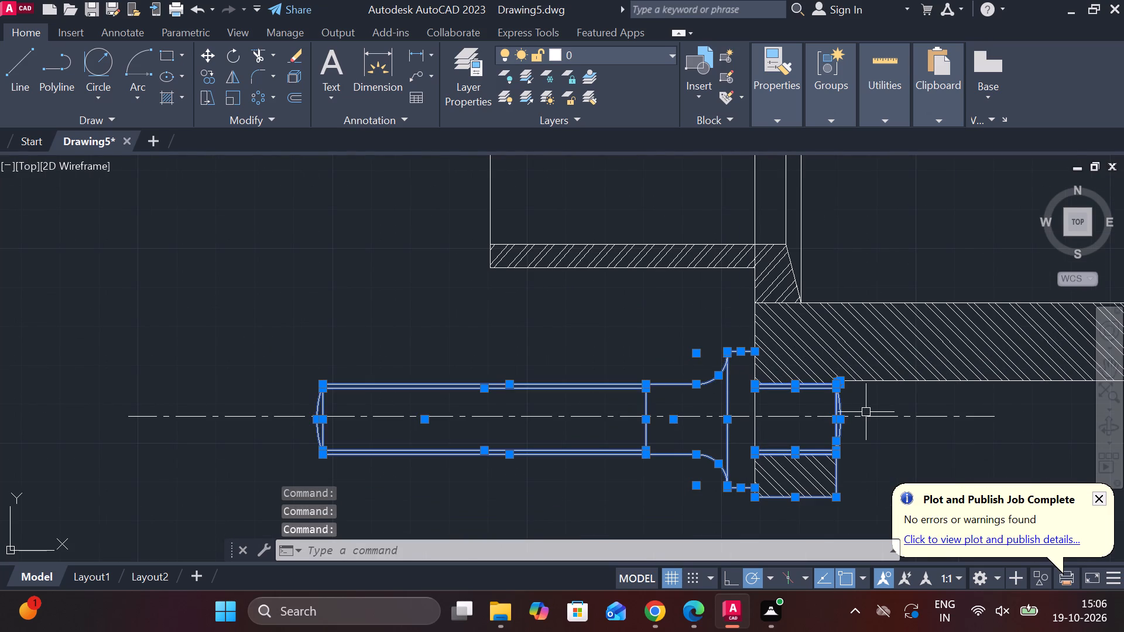
scroll(867, 412, "down", 1)
type("MI")
key("Return")
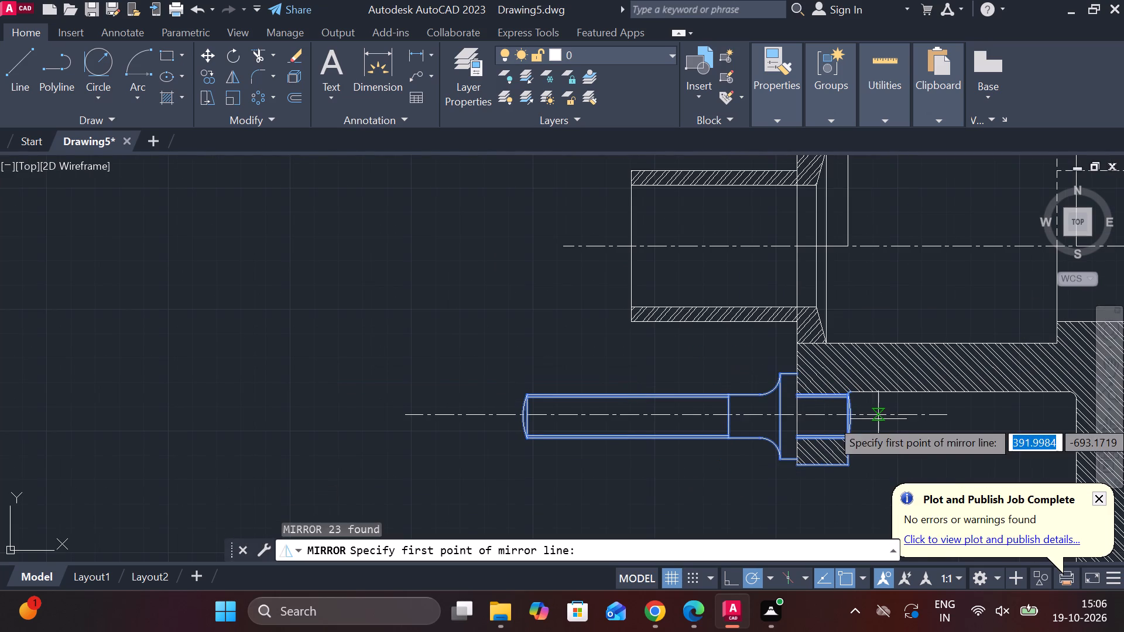
left_click(796, 247)
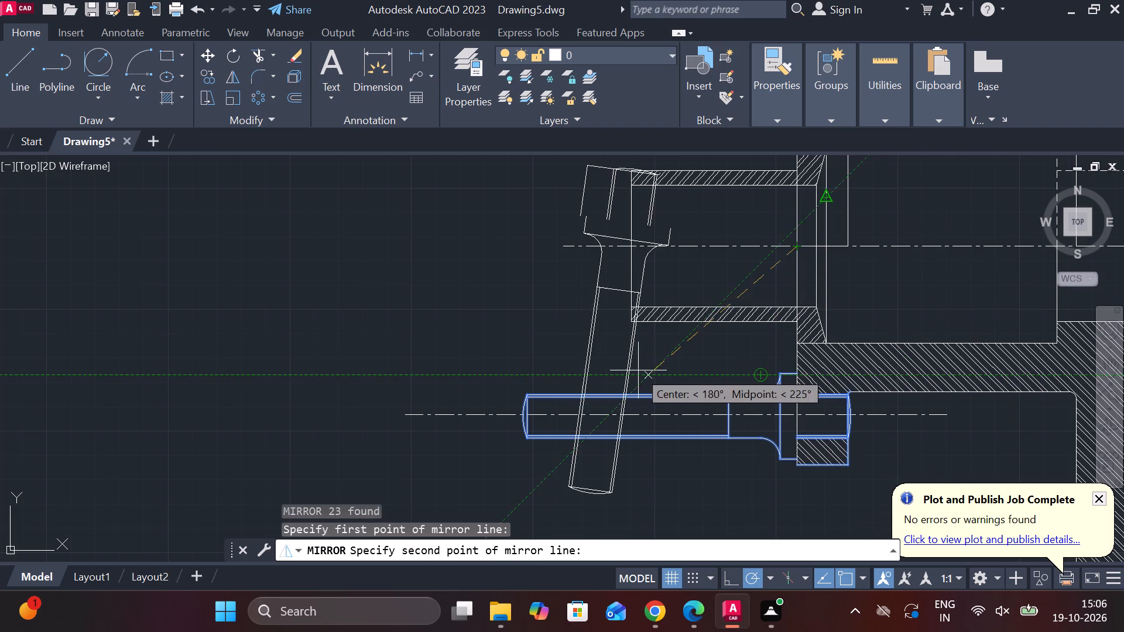
scroll(557, 291, "down", 1)
scroll(557, 290, "up", 1)
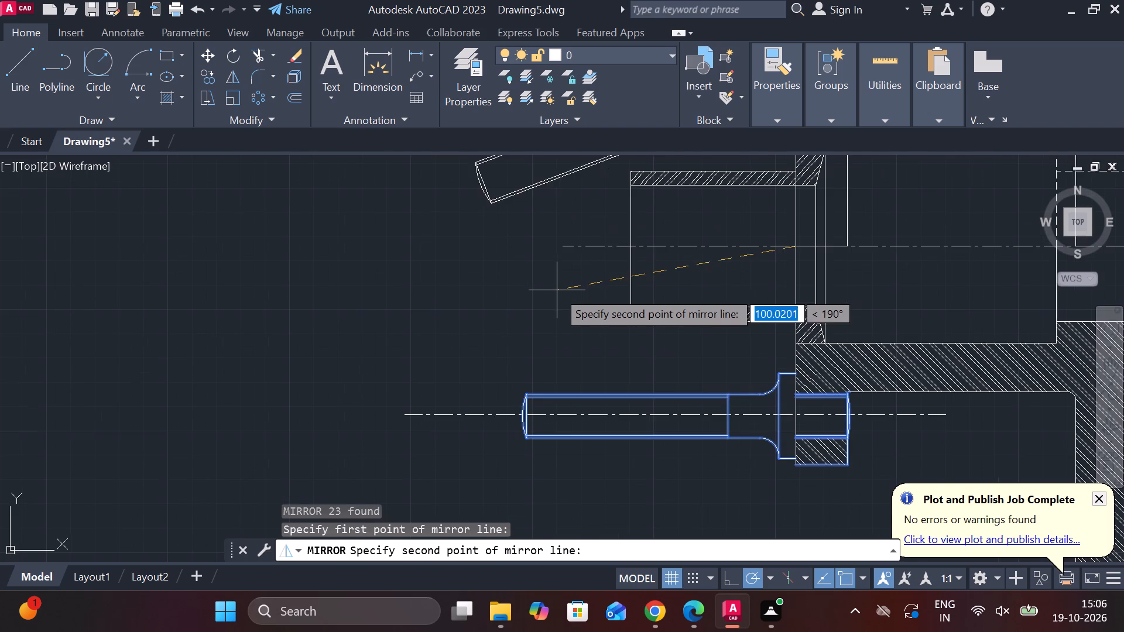
middle_click_drag(571, 253, 509, 444)
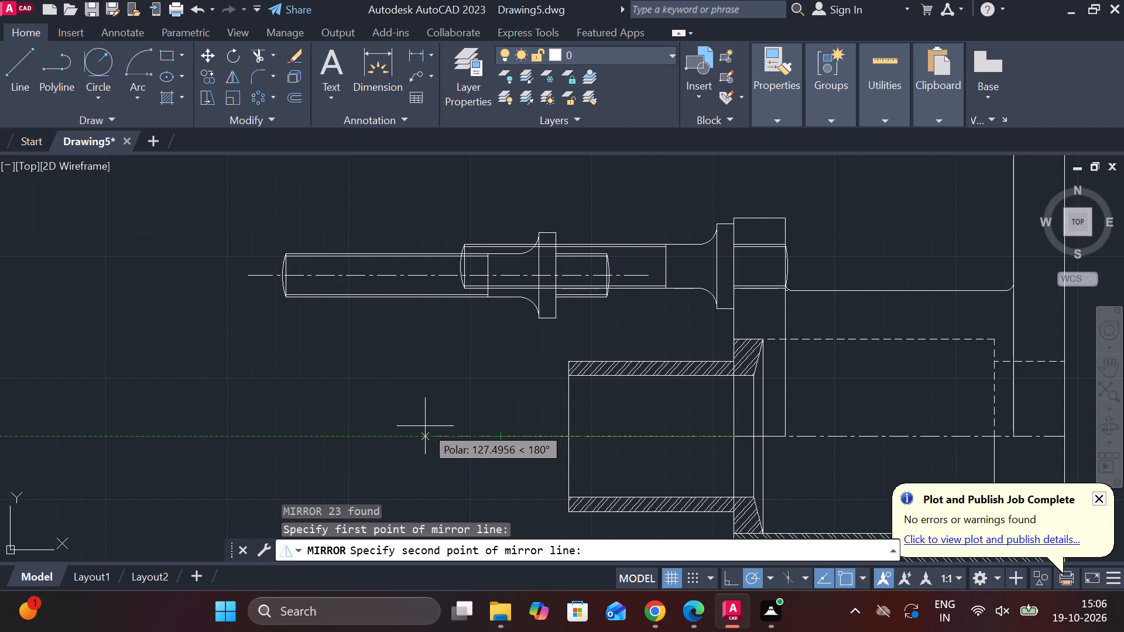
left_click(419, 428)
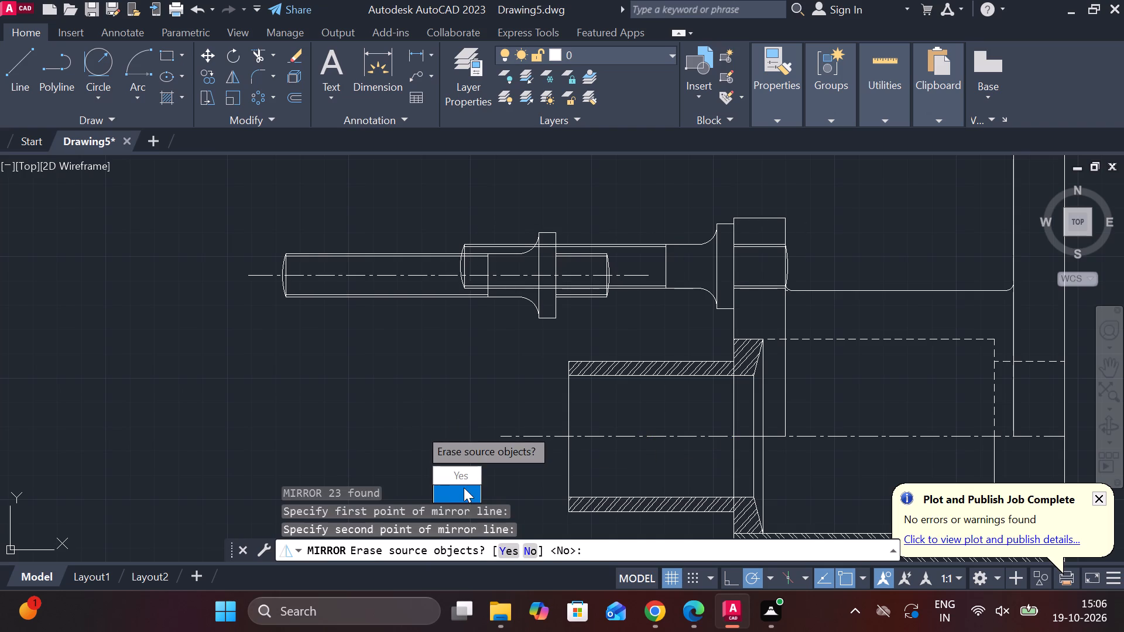
scroll(502, 458, "down", 2)
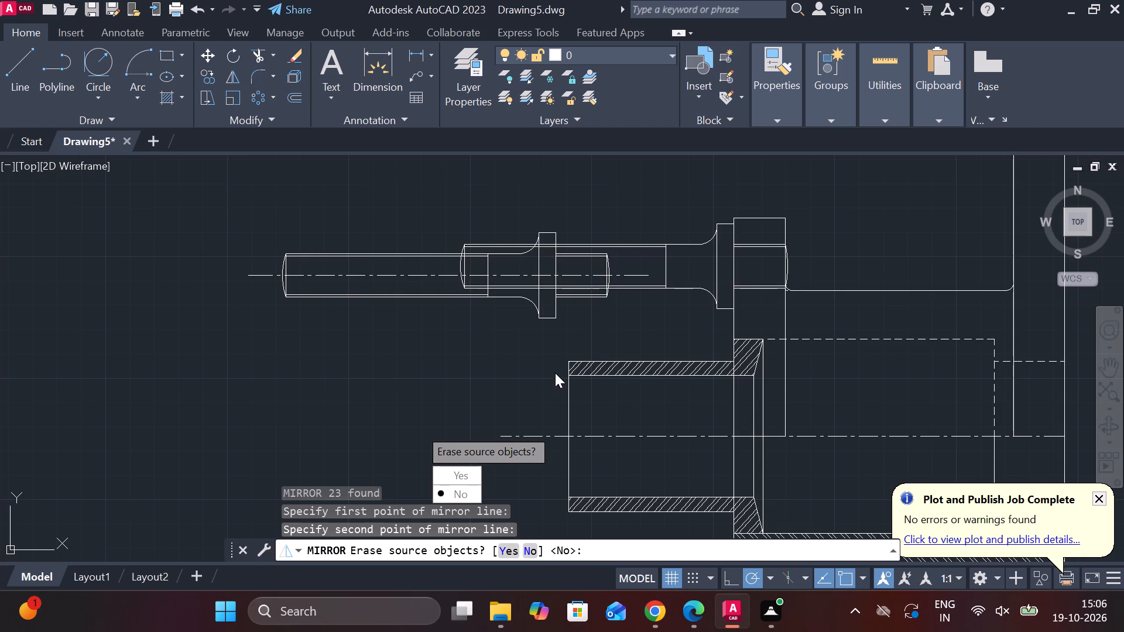
middle_click_drag(523, 363, 528, 69)
middle_click_drag(574, 129, 516, 319)
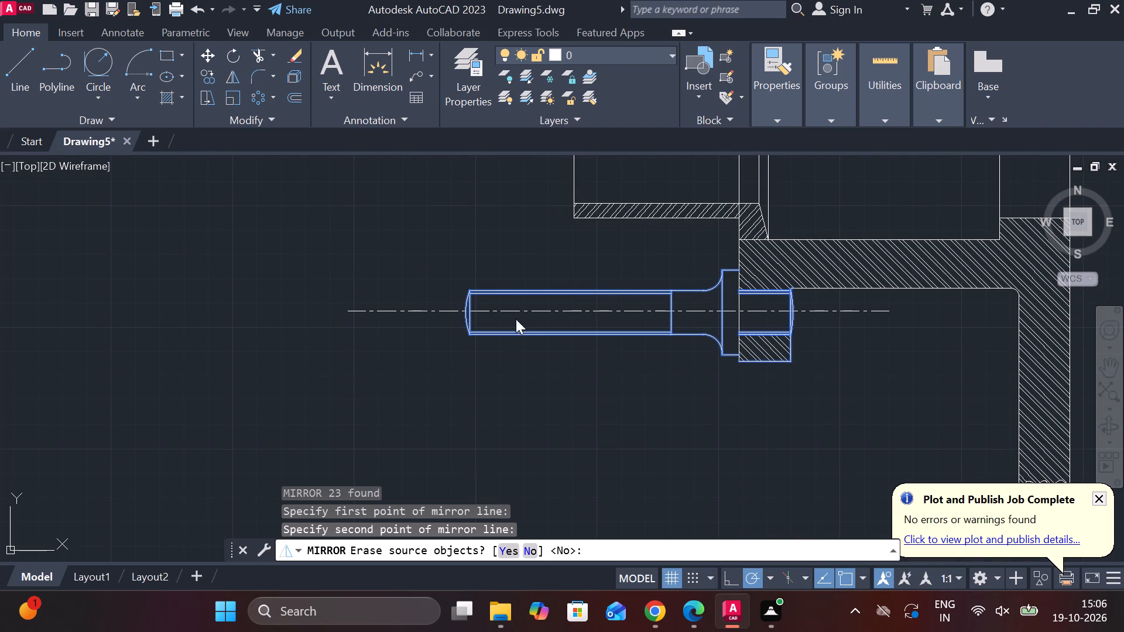
middle_click_drag(516, 319, 512, 334)
middle_click_drag(523, 200, 467, 429)
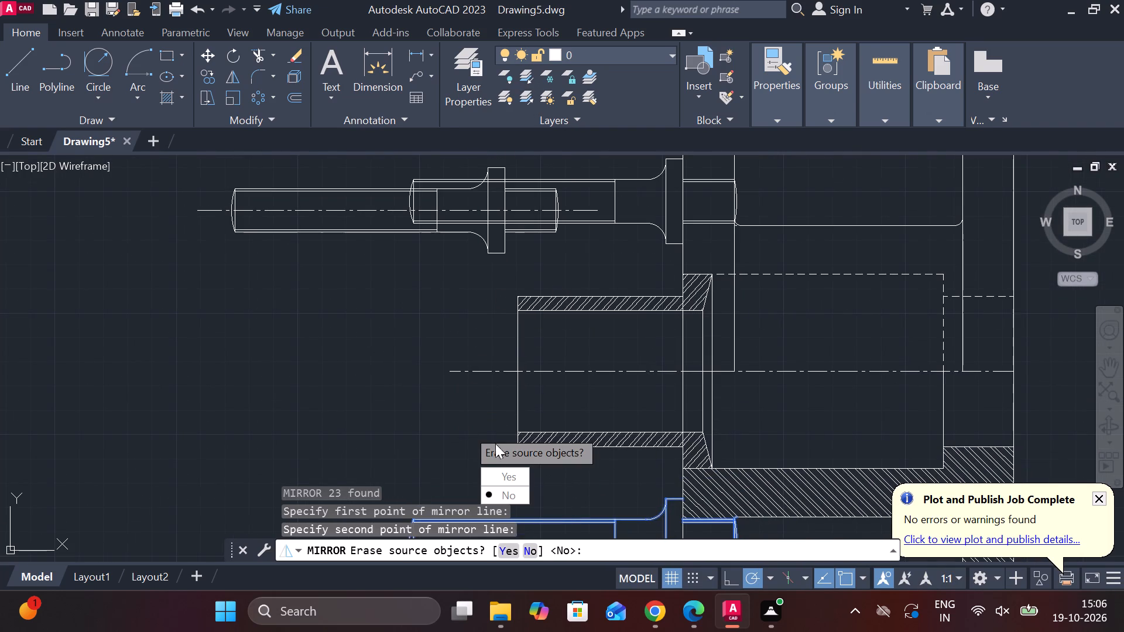
left_click_drag(496, 490, 523, 200)
key("Escape")
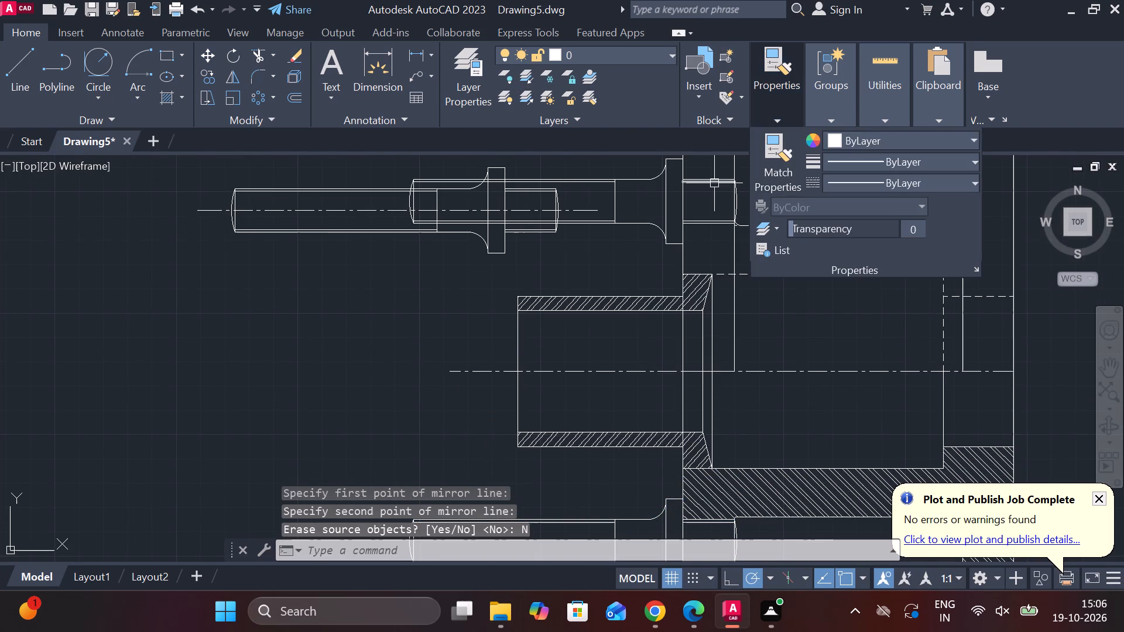
key("Escape")
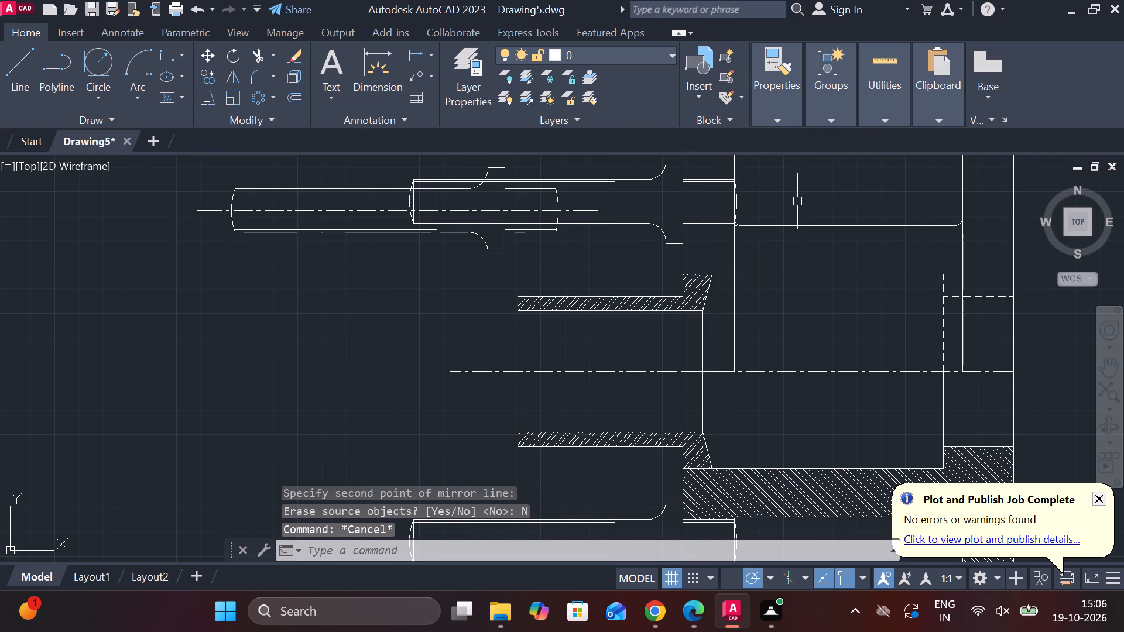
Draw a horizontal line about 41 units long from the midpoint of the mirrored stud's collar face through the upper flange.
key("l")
key("Return")
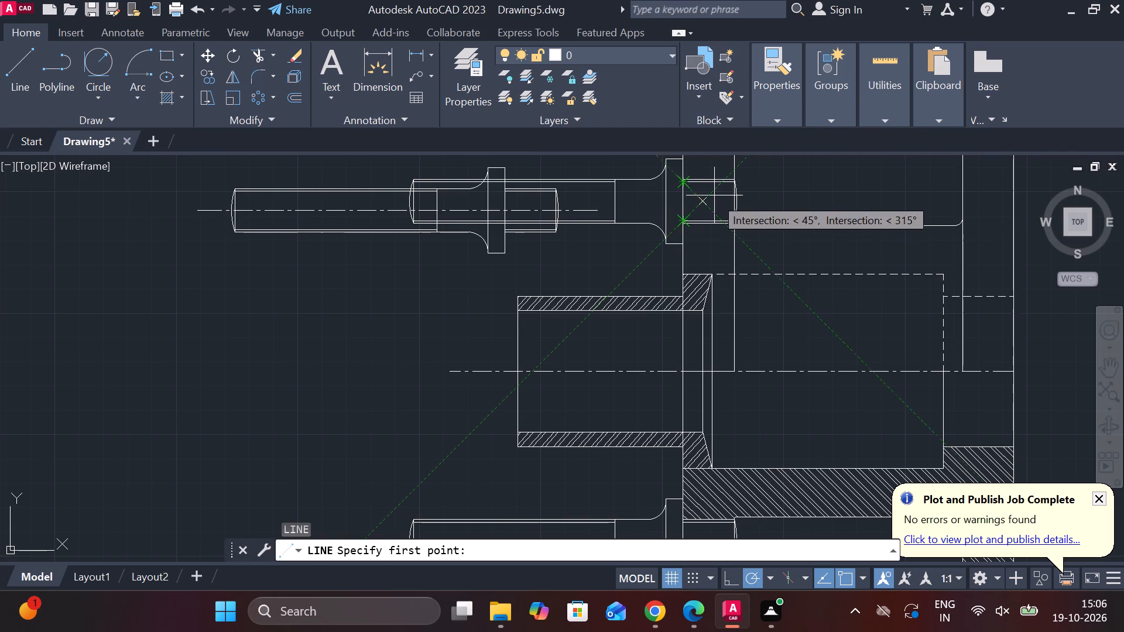
scroll(673, 201, "up", 1)
left_click(671, 199)
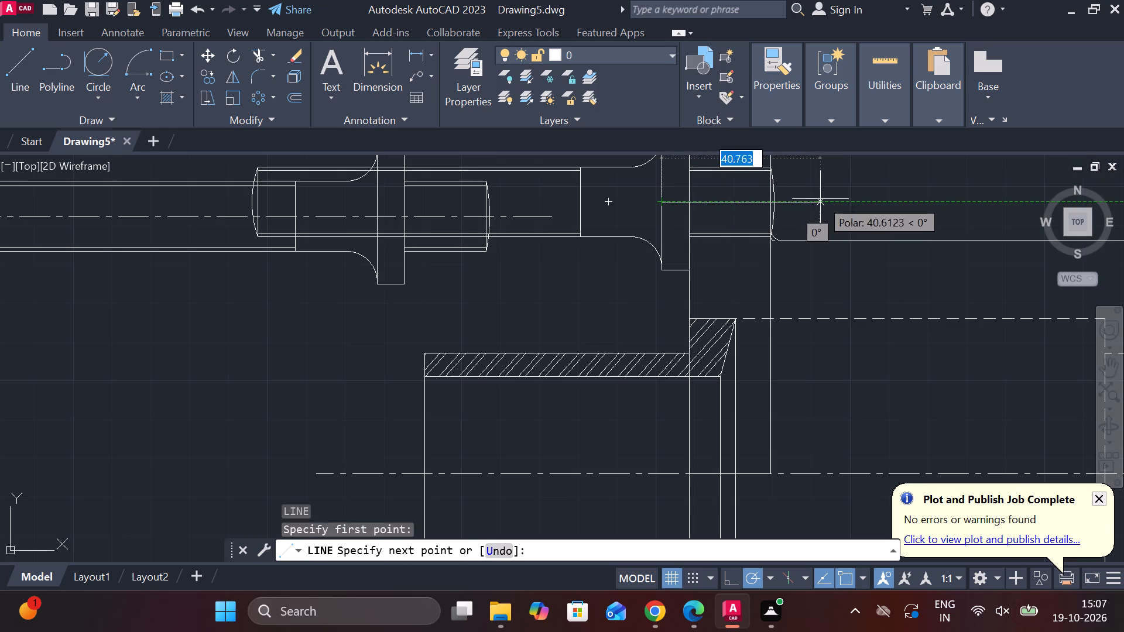
left_click(823, 198)
key("Escape")
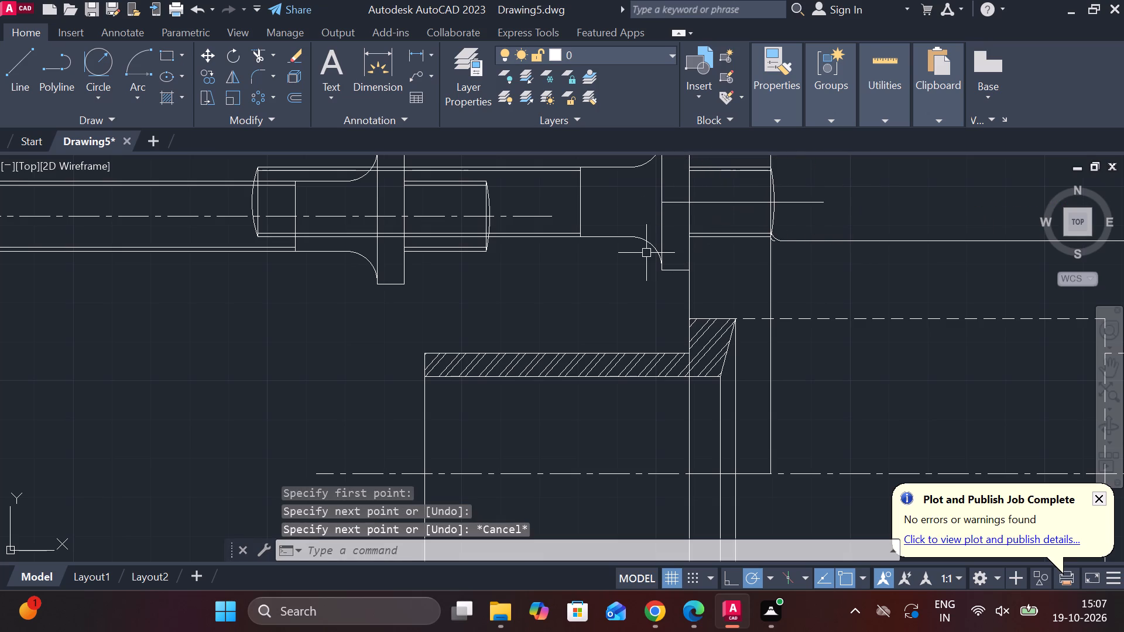
Erase the mirrored stud's long shank and thread lines, including the vertical thread-end line.
left_click(612, 263)
left_click(555, 165)
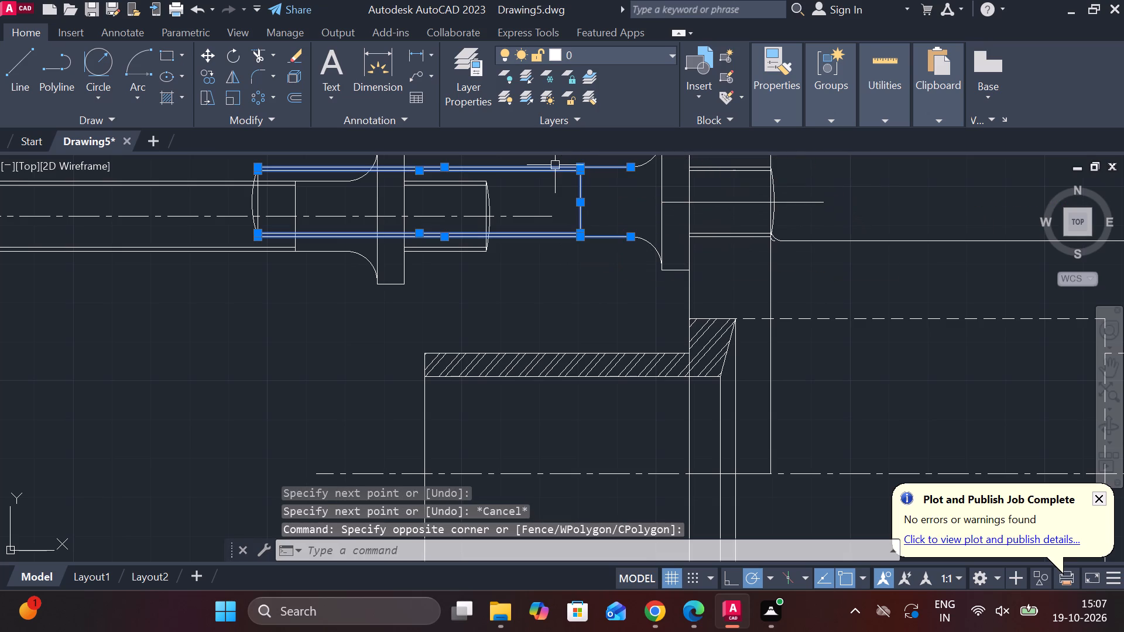
type("E")
key("space")
middle_click_drag(567, 220, 680, 220)
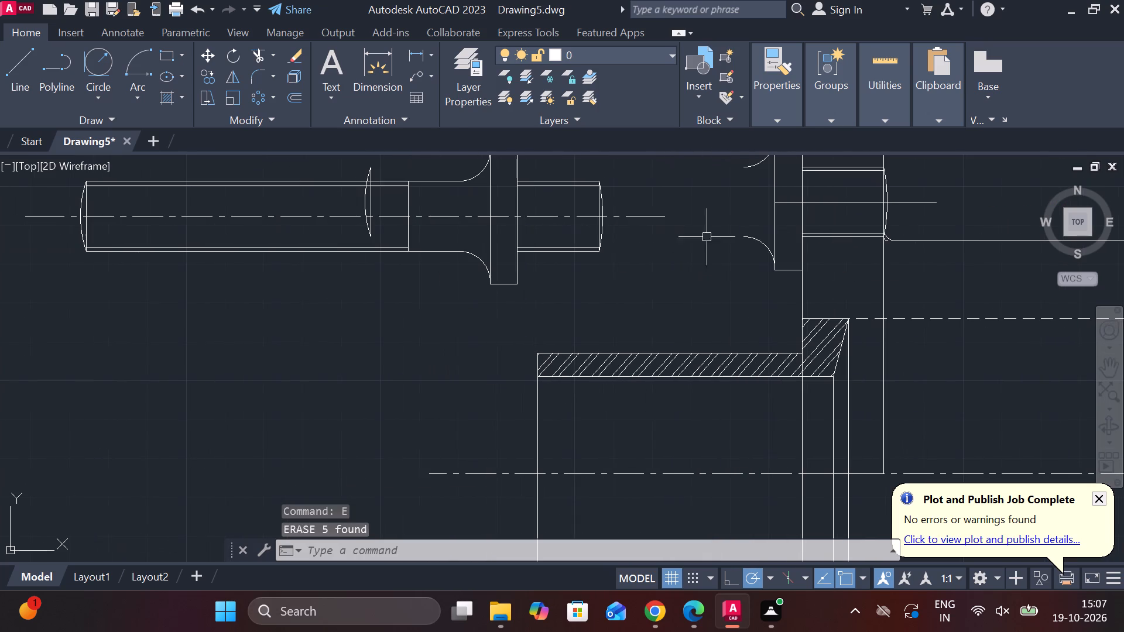
Erase the mirrored stud's collar outline, both collar fillets, the short end's edge and thread lines, and its rounded end arc.
left_click(776, 241)
left_click(782, 269)
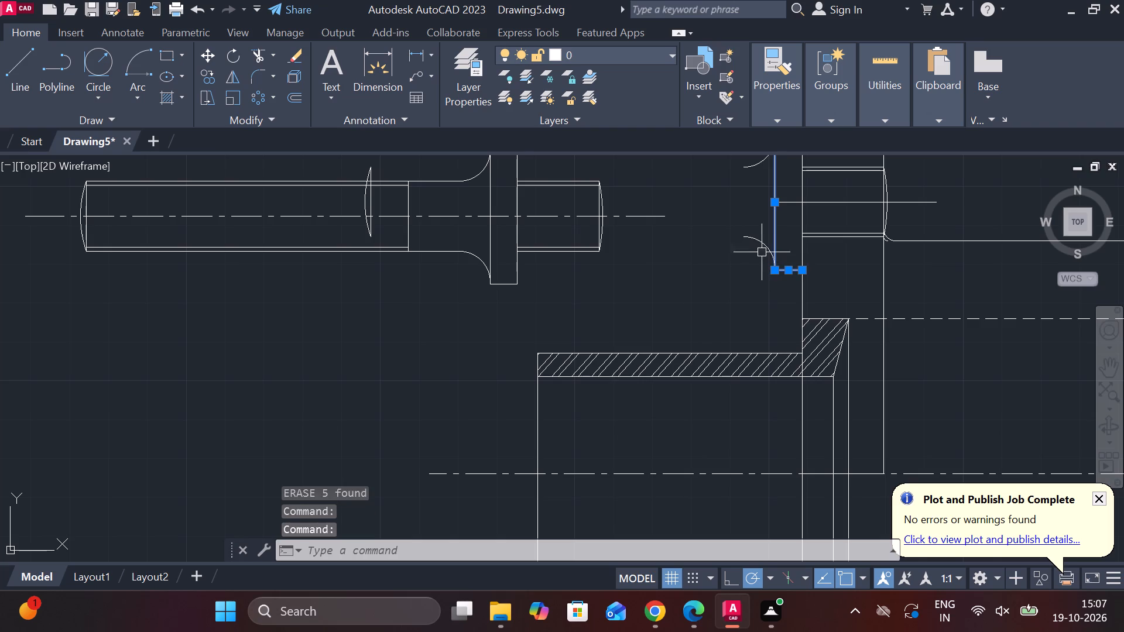
left_click(762, 246)
left_click(751, 169)
middle_click_drag(730, 207, 587, 305)
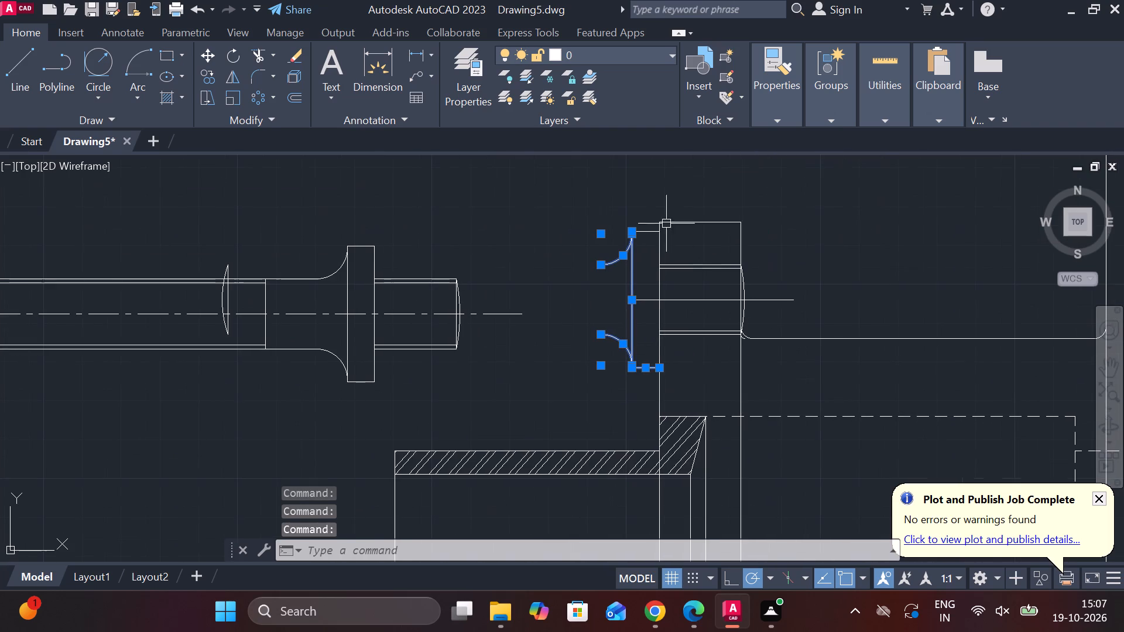
left_click(649, 229)
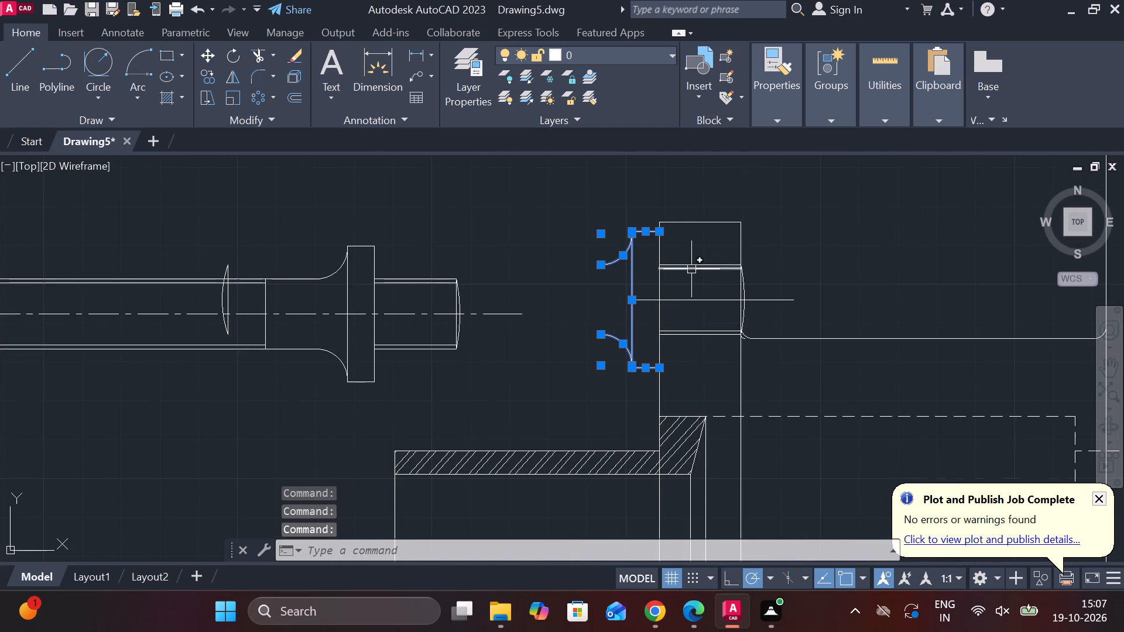
left_click(693, 268)
left_click(693, 264)
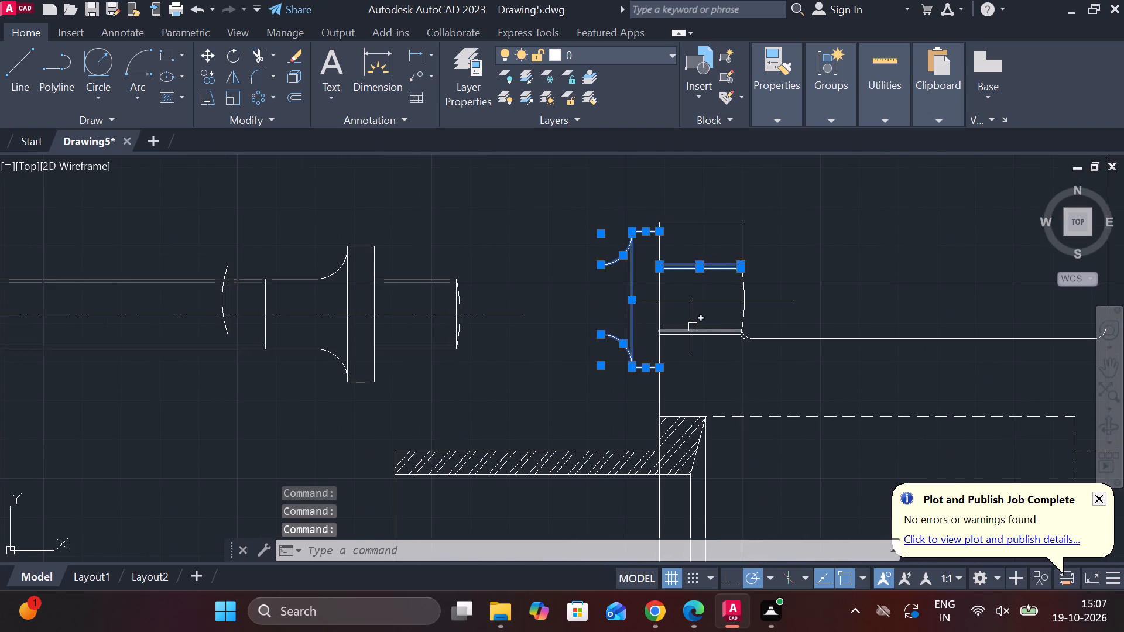
left_click(693, 329)
left_click(702, 338)
key("e")
key("space")
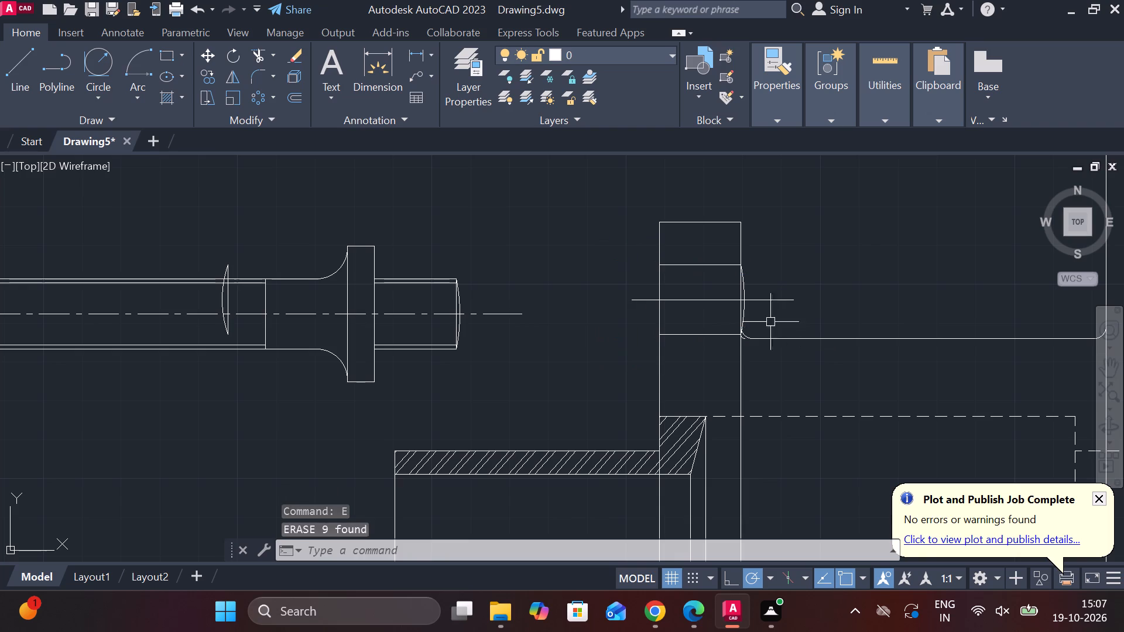
left_click(747, 320)
type("E")
key("space")
Erase the two horizontal lines left across the upper flange and the small stray arc beside the flange's corner fillet.
scroll(775, 324, "up", 1)
scroll(710, 343, "up", 3)
left_click(768, 362)
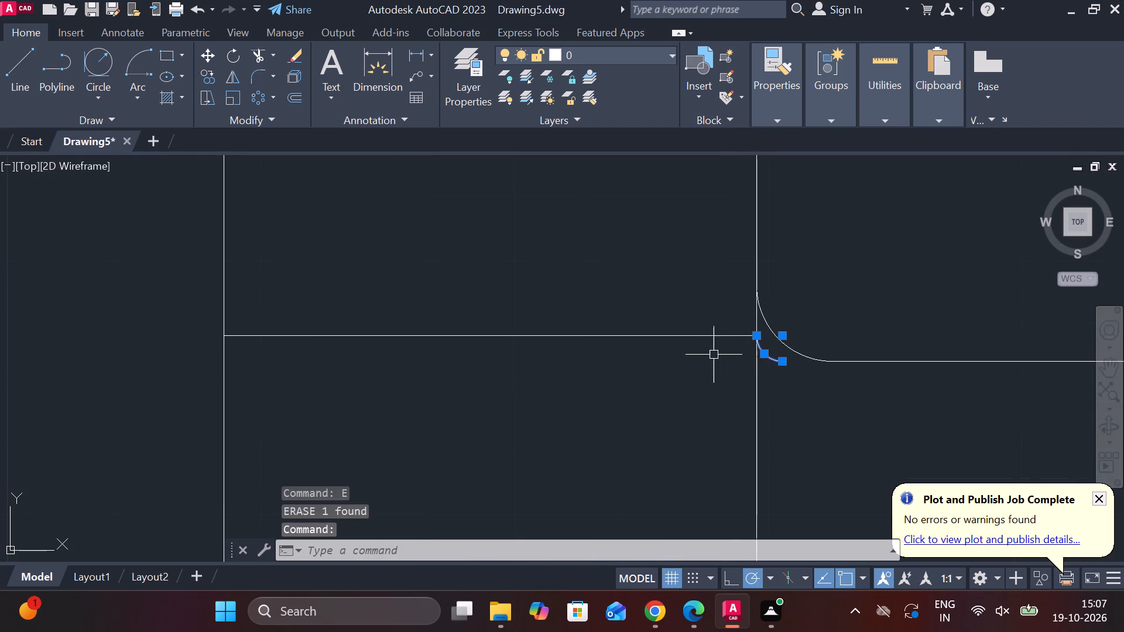
left_click(687, 334)
scroll(683, 328, "down", 3)
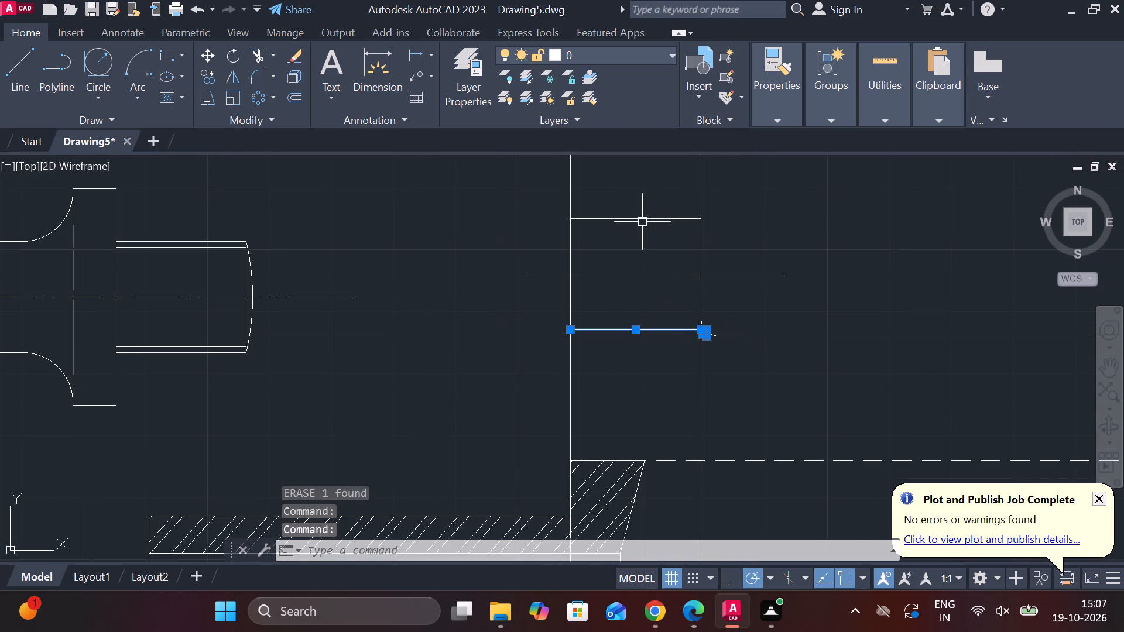
left_click(636, 215)
type("E")
key("space")
scroll(831, 233, "down", 2)
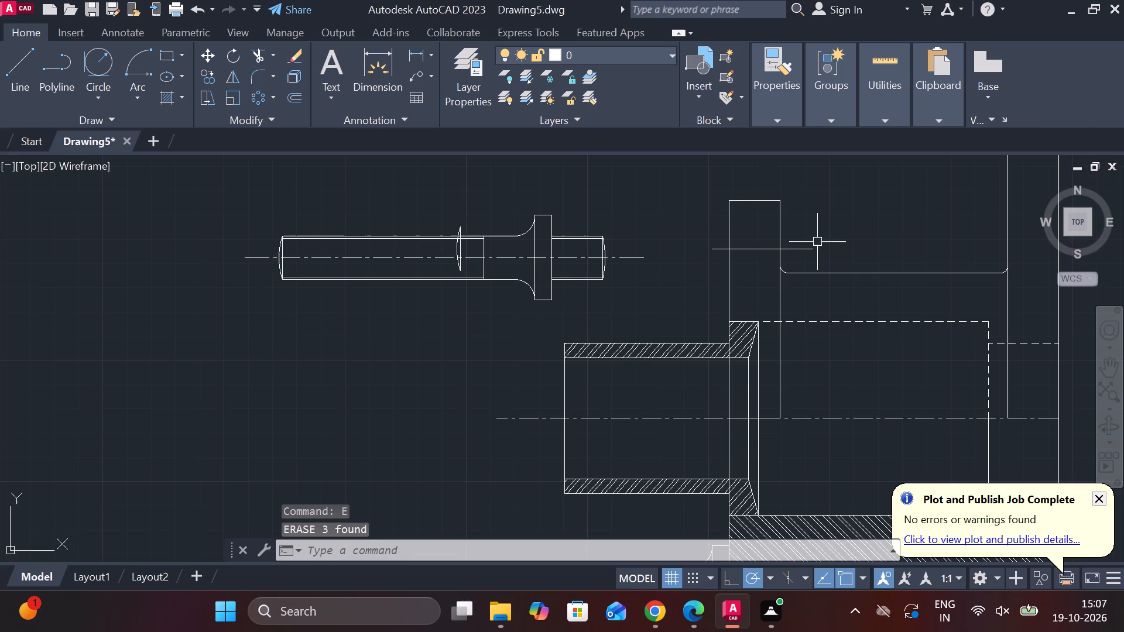
Erase the leftover rounded end arc and vertical end line of the mirrored stud overlapping the parked stud.
middle_click_drag(608, 275, 664, 273)
scroll(404, 250, "up", 2)
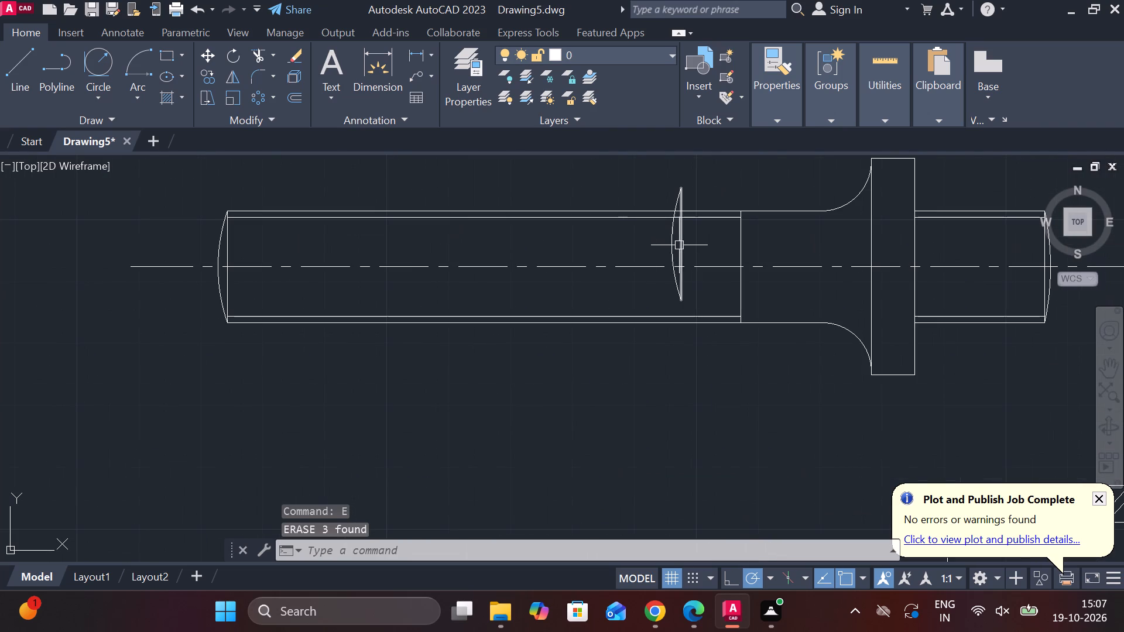
left_click(685, 245)
left_click(670, 238)
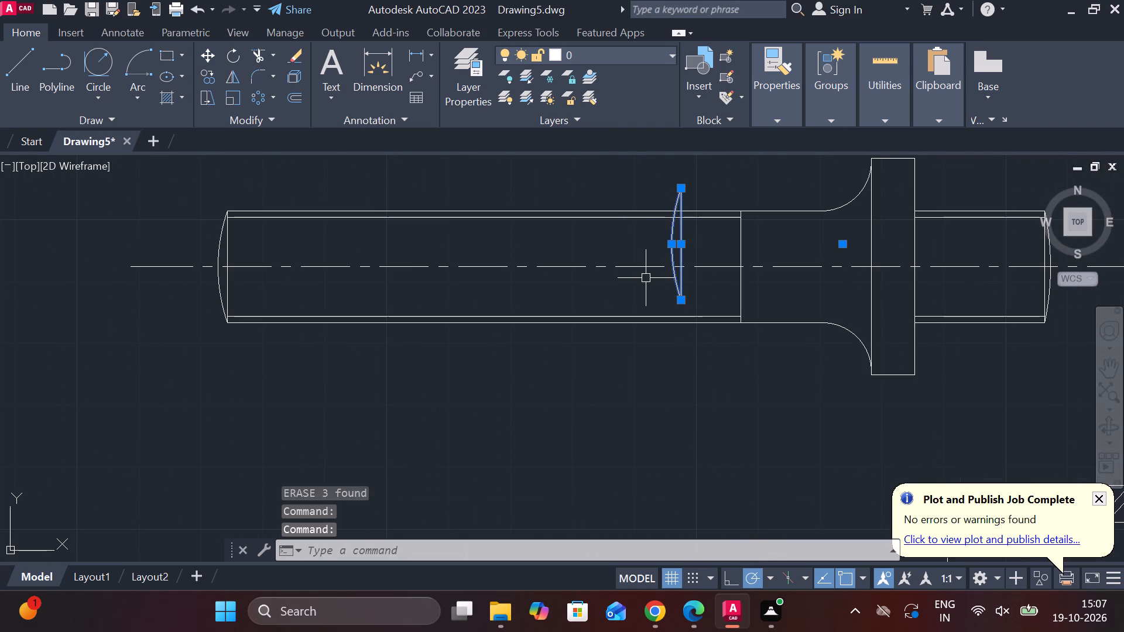
type("E")
key("space")
scroll(644, 279, "down", 2)
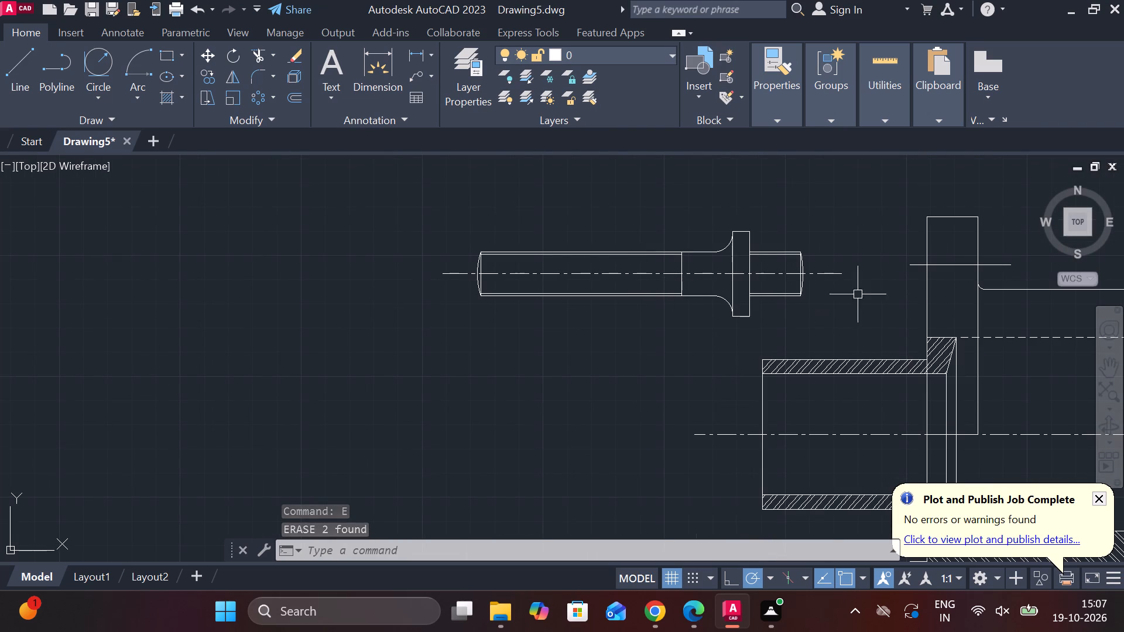
Move the parked stud by its collar's centreline point to a spot just outside the upper flange.
left_click_drag(378, 199, 407, 203)
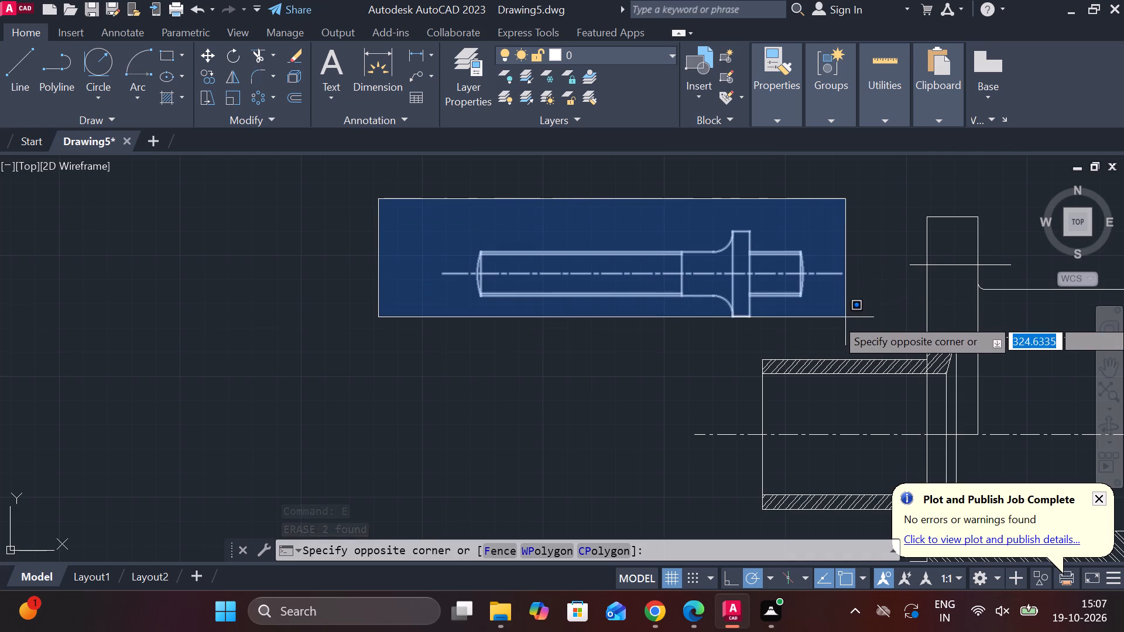
left_click(855, 328)
key("m")
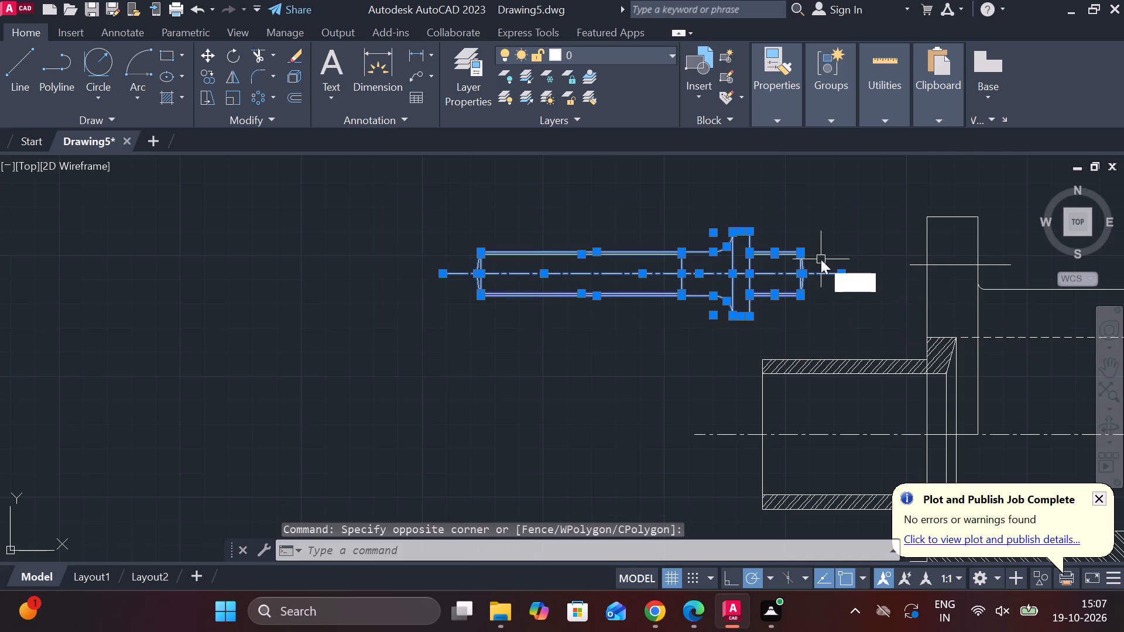
key("Return")
scroll(752, 259, "up", 2)
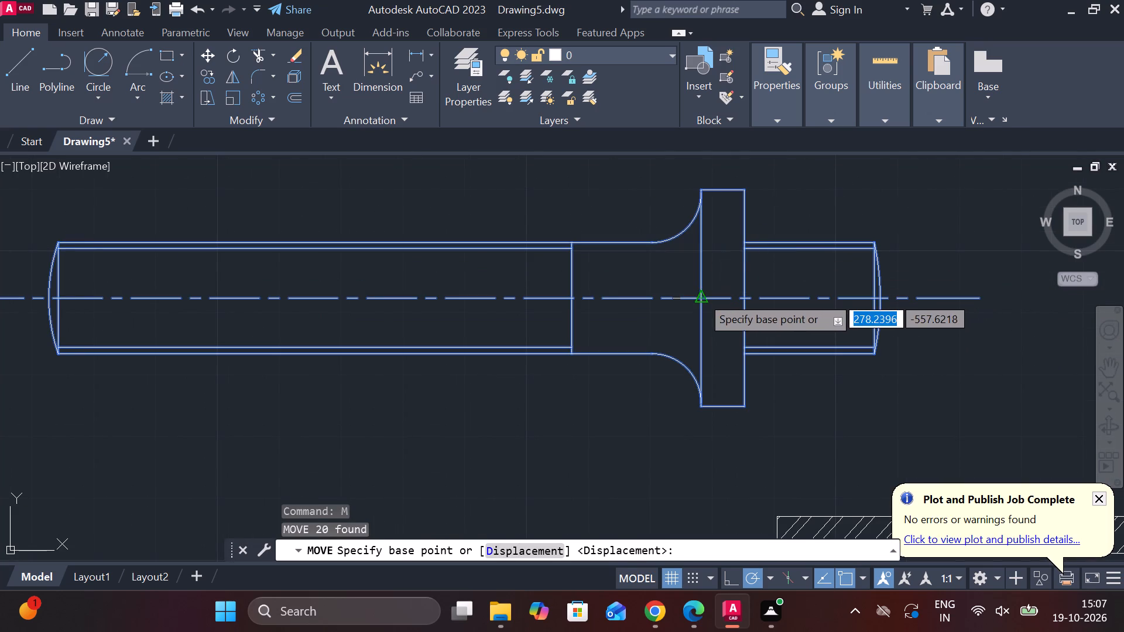
left_click(701, 296)
scroll(739, 292, "down", 2)
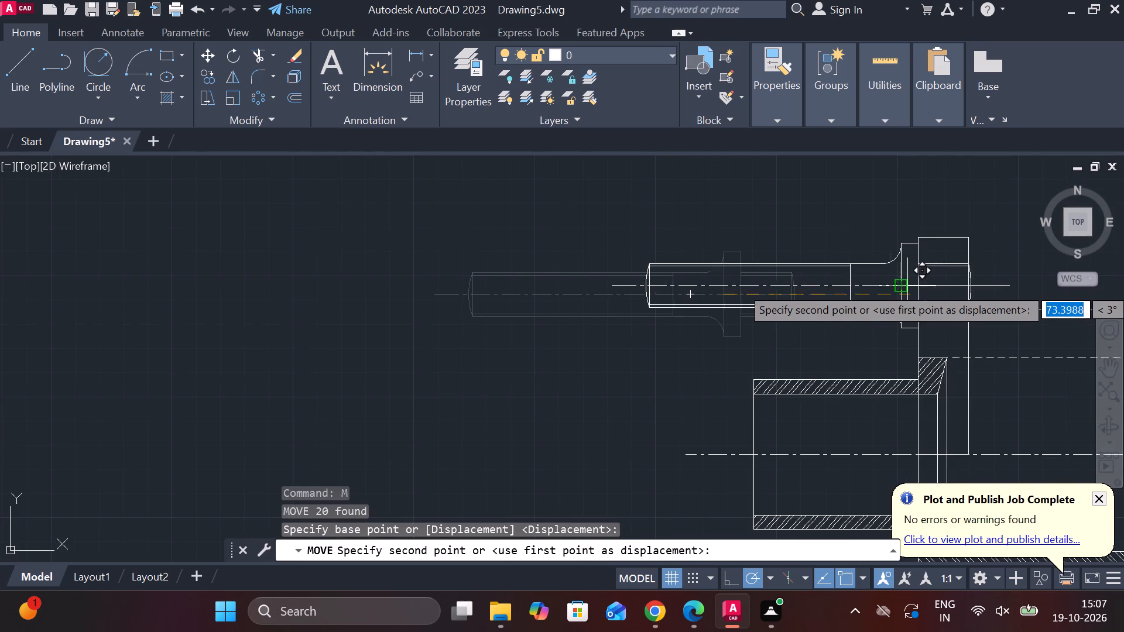
scroll(902, 286, "up", 2)
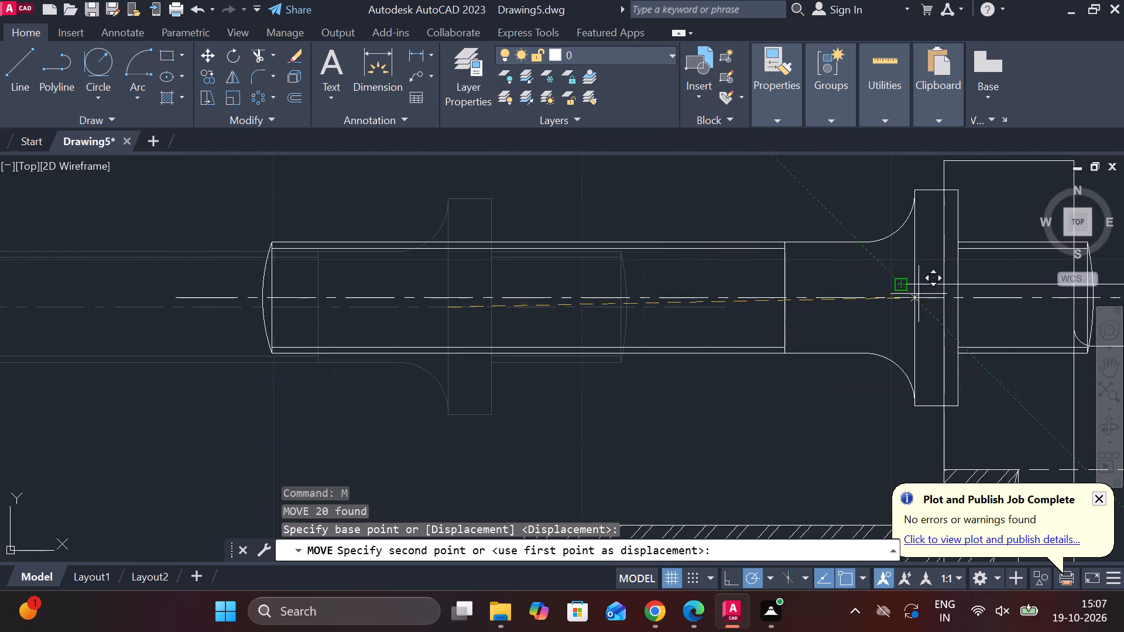
scroll(782, 283, "down", 1)
left_click(673, 279)
scroll(639, 284, "down", 2)
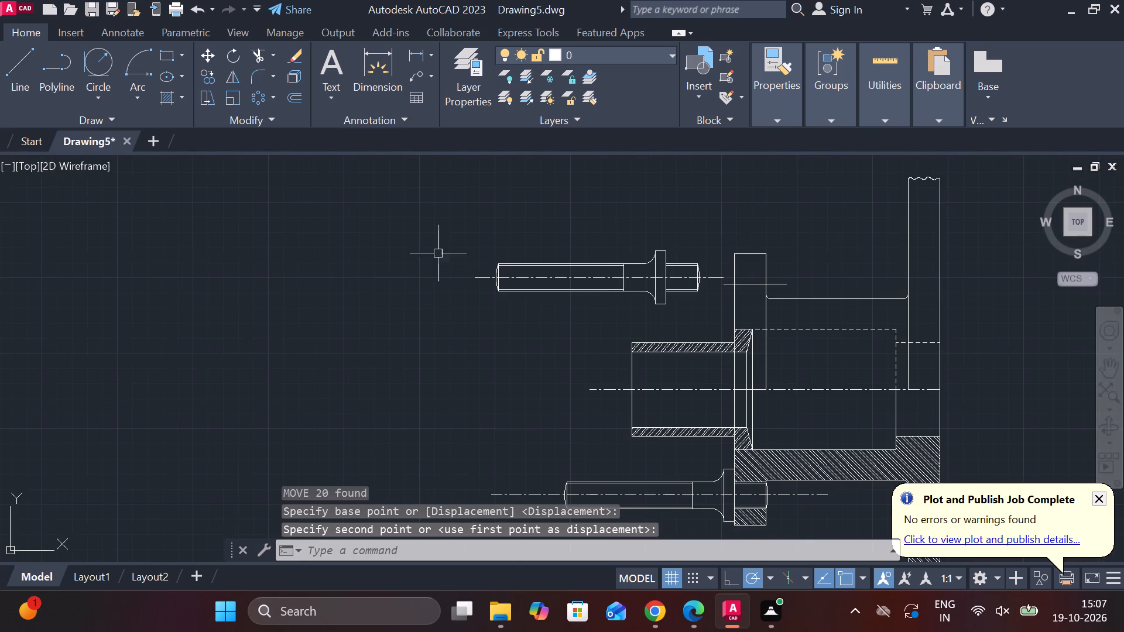
Move the stud from its collar's inner face centre onto the upper flange's outer face at the hole centreline.
left_click(430, 241)
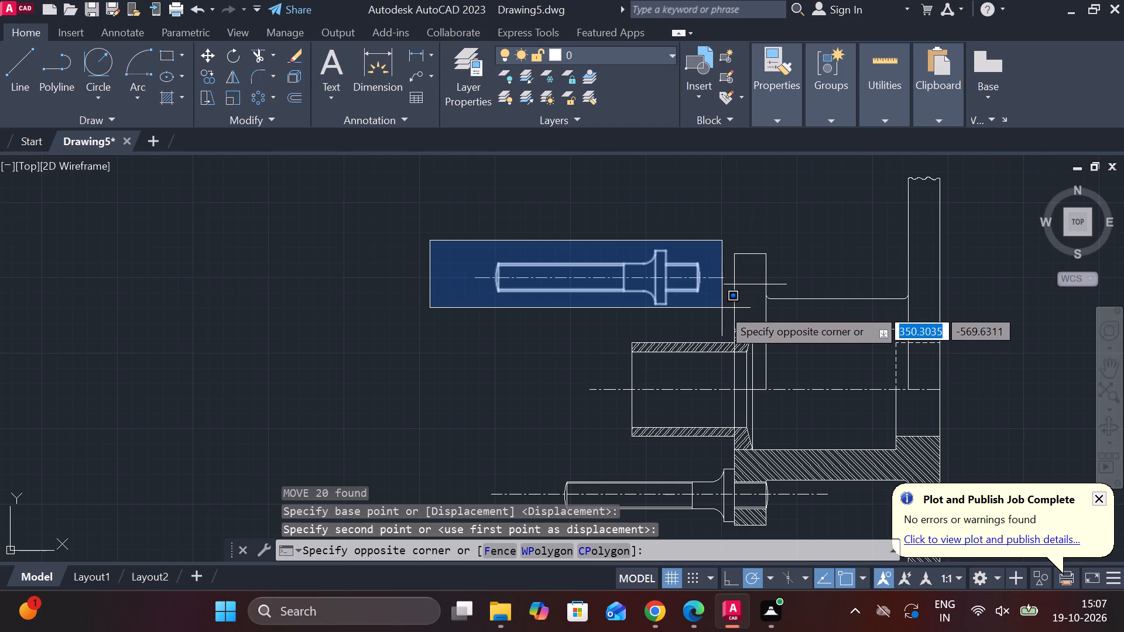
left_click(724, 310)
scroll(685, 292, "up", 2)
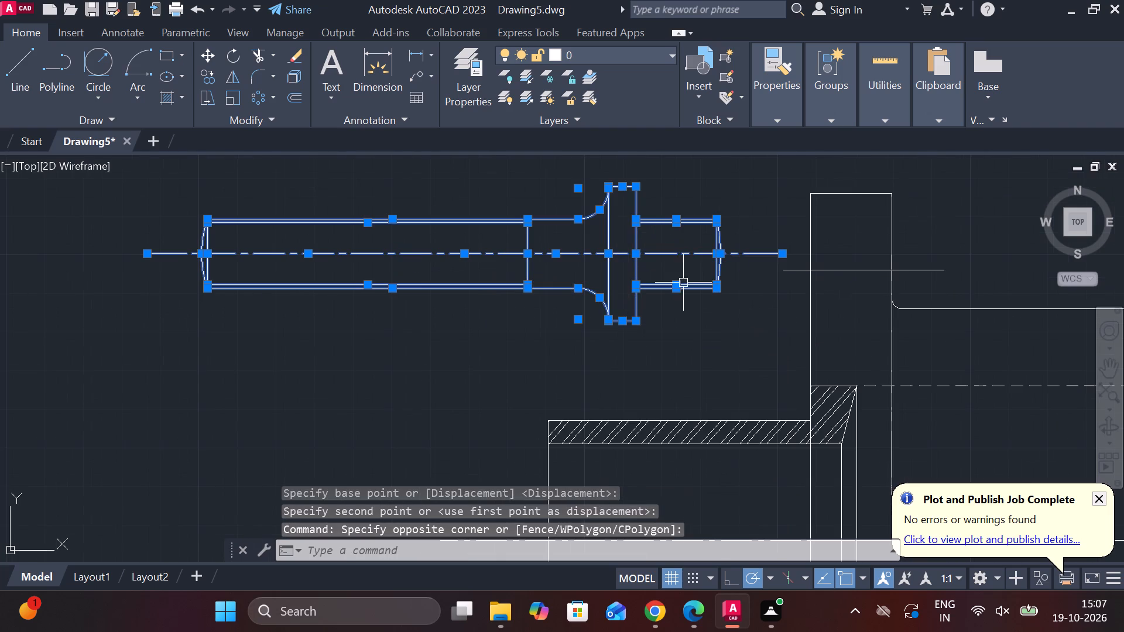
key("m")
key("Return")
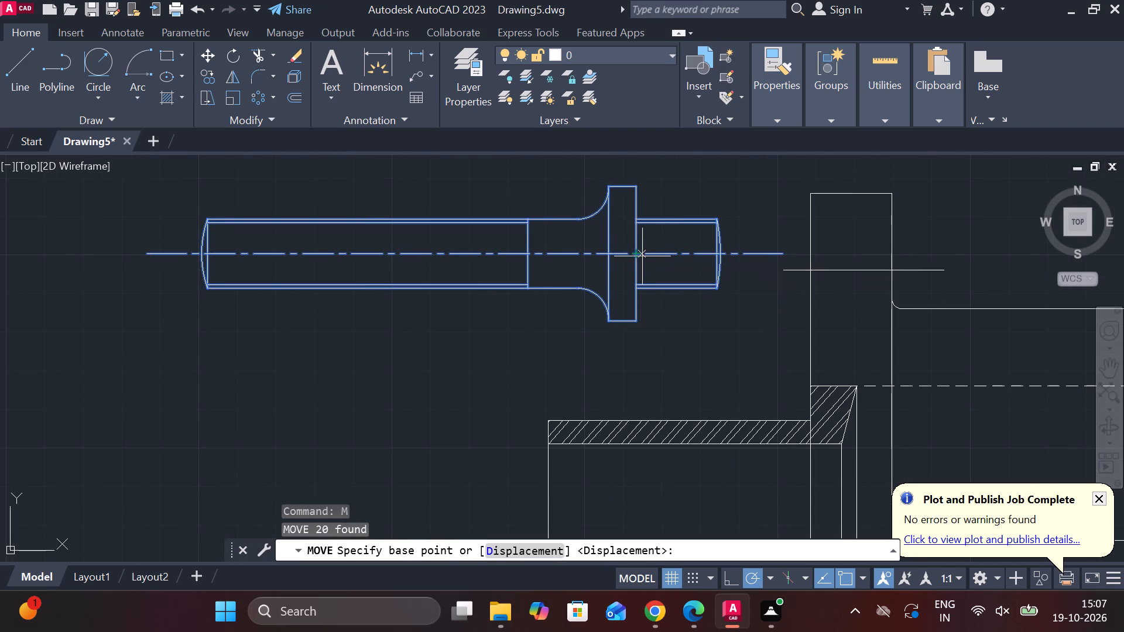
left_click(642, 256)
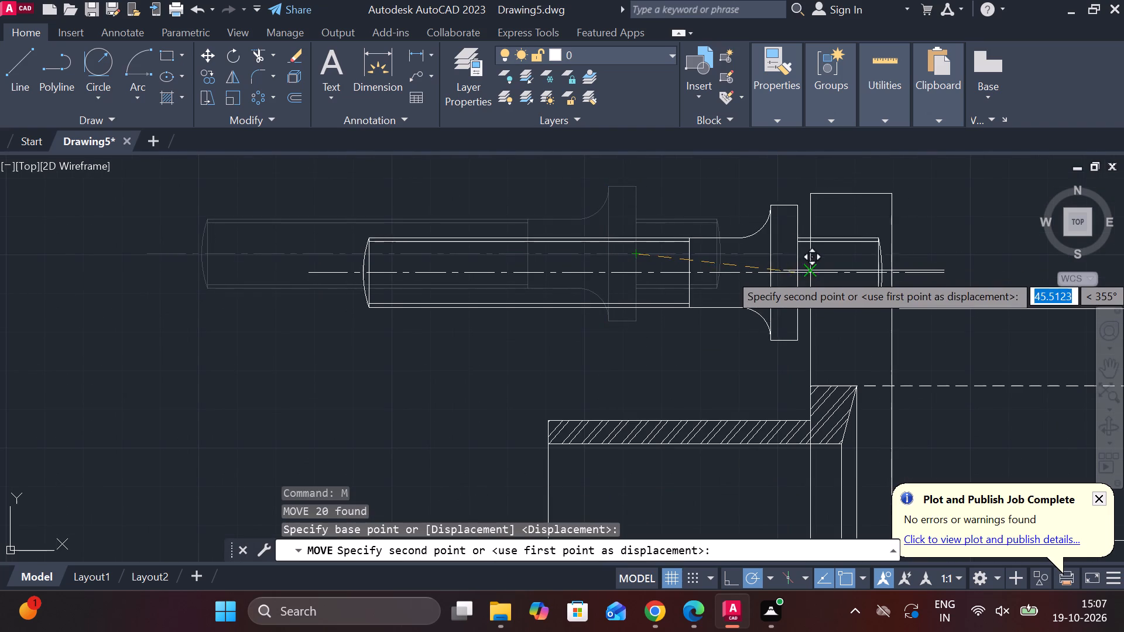
left_click(812, 272)
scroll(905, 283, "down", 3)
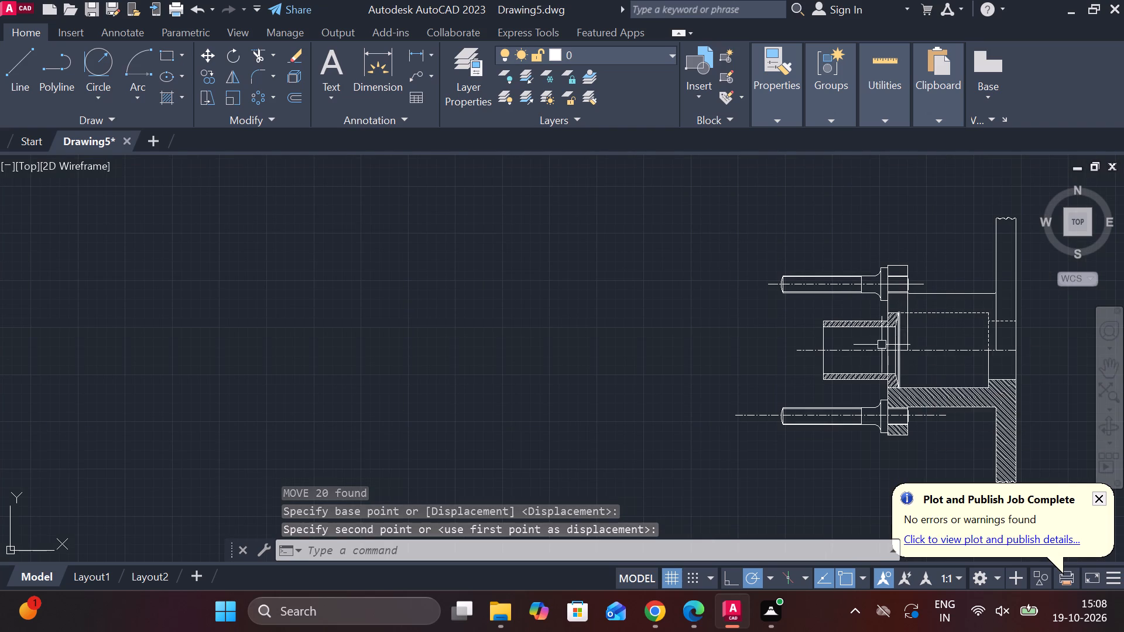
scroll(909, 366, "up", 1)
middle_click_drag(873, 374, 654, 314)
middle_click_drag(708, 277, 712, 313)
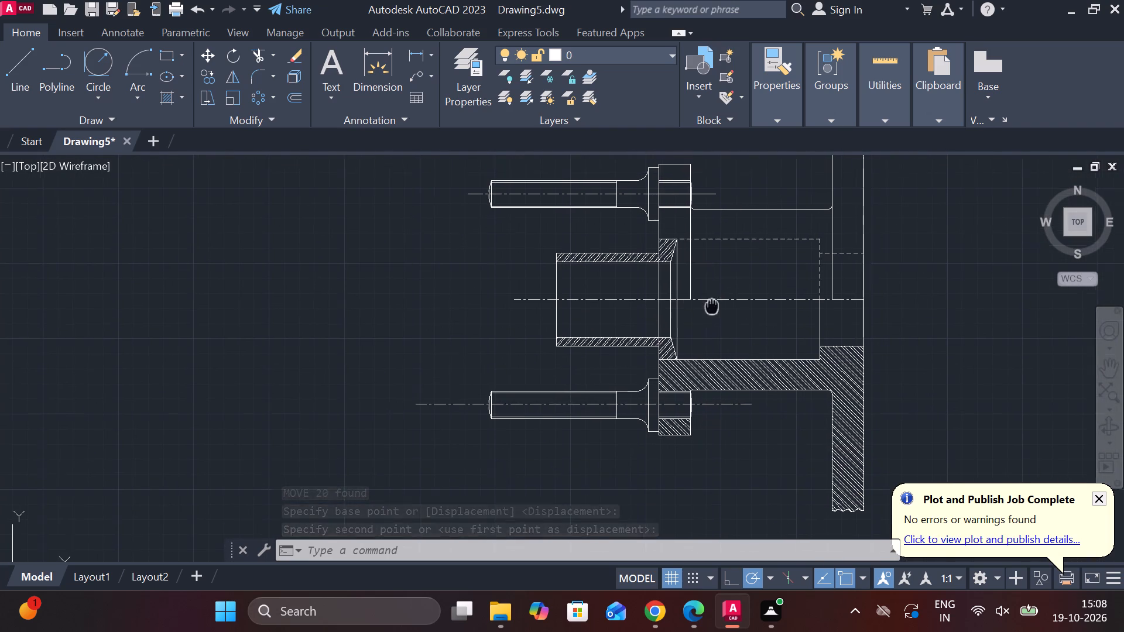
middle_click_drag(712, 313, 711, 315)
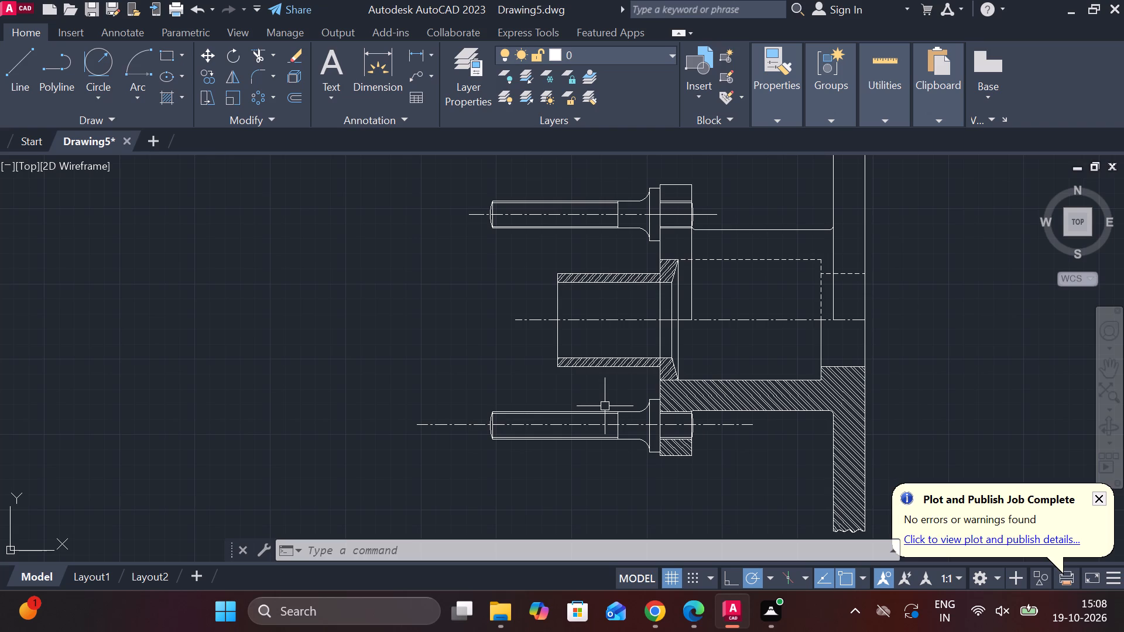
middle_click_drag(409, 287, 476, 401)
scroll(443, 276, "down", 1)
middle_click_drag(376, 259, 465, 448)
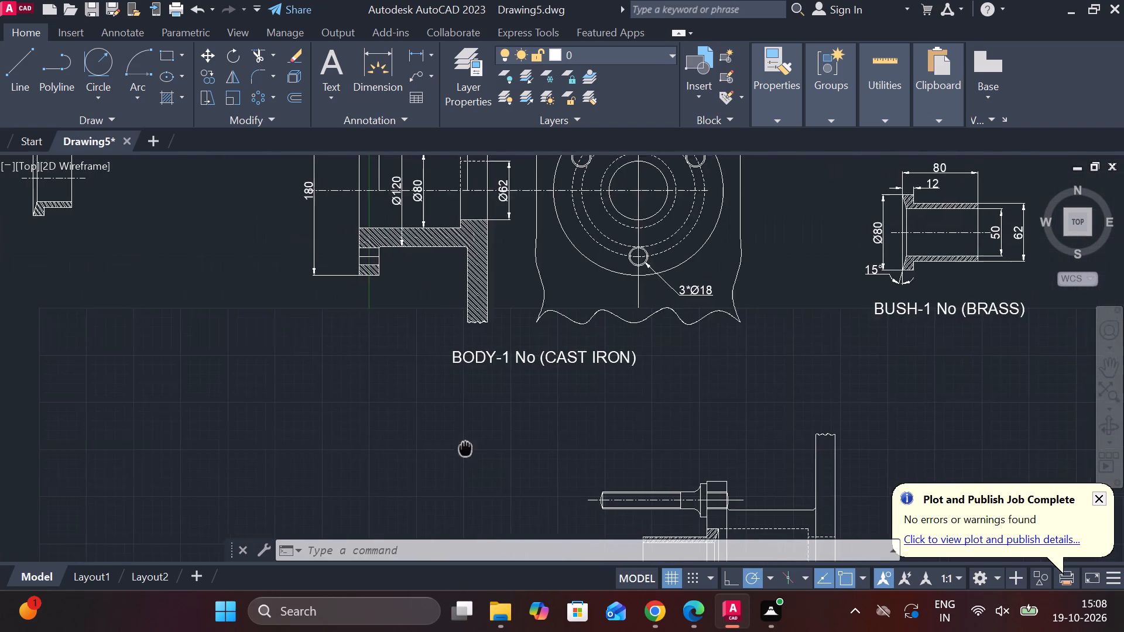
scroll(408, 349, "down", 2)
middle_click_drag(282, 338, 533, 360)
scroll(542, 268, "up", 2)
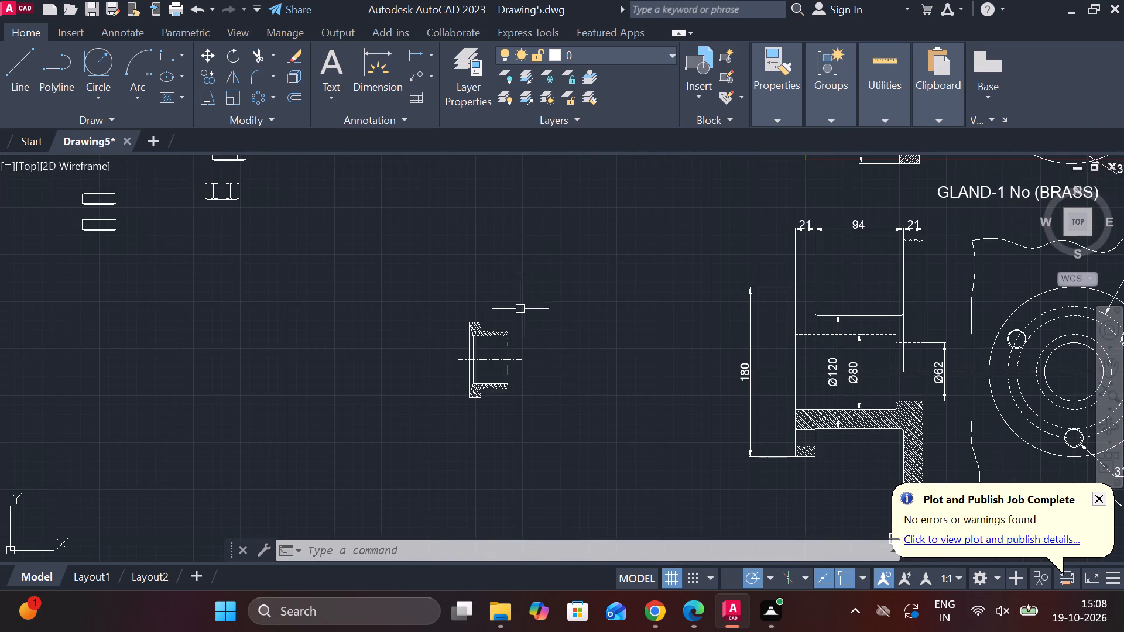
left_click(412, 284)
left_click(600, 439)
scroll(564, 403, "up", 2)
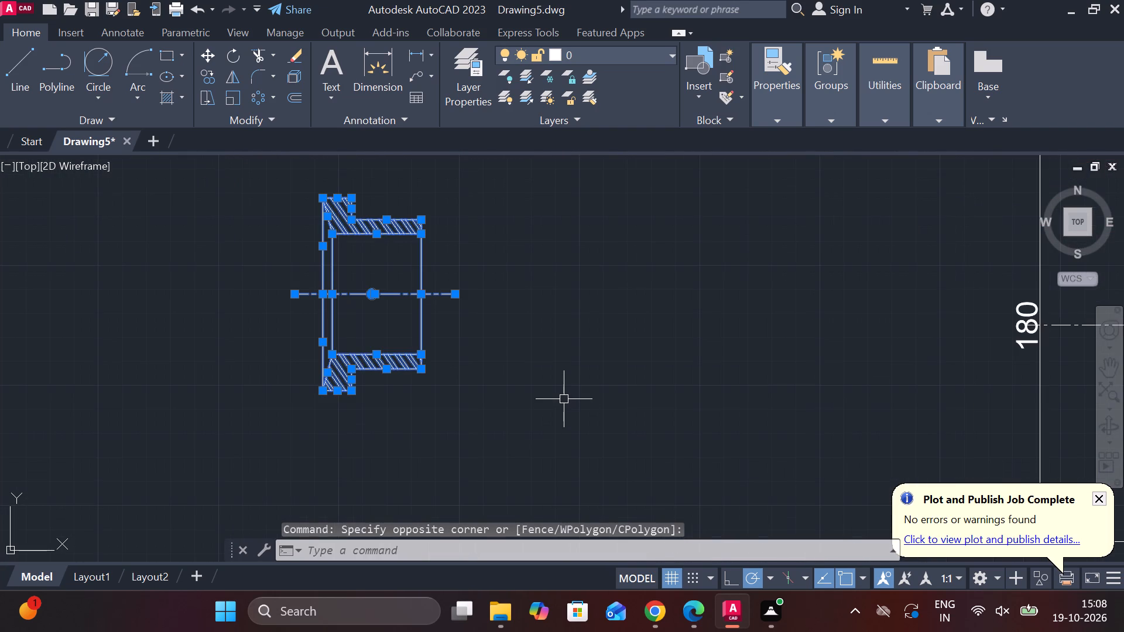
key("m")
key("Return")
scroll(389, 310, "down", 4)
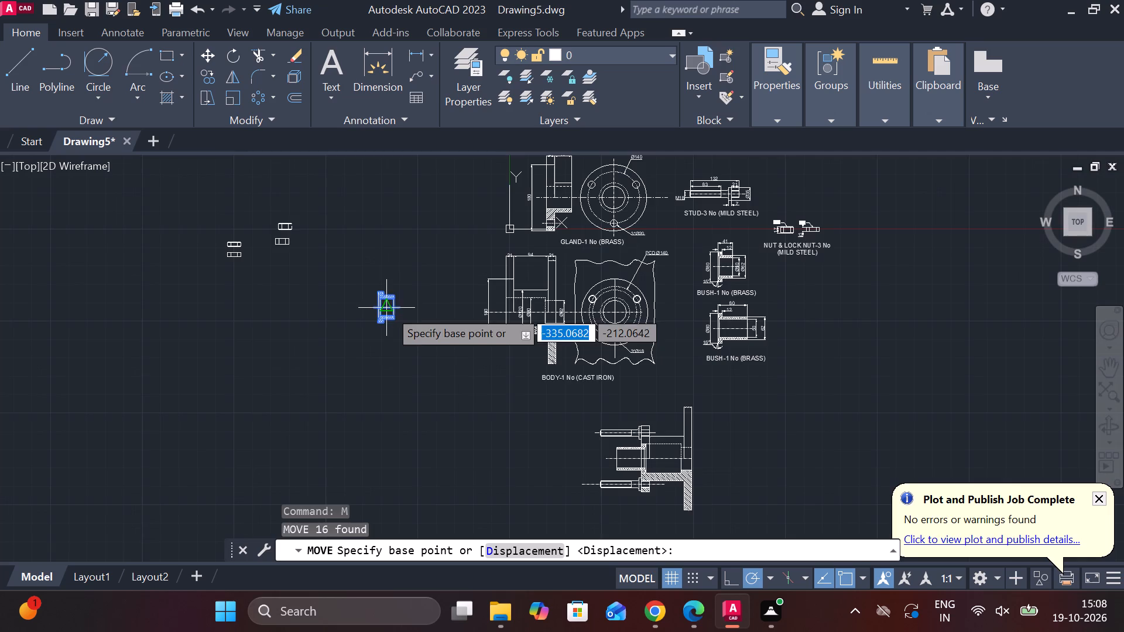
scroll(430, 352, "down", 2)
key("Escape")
Move the plain gland section by its flange face midpoint to the assembly's axis, about 200 units outside the fitted bush's outer end.
scroll(427, 283, "up", 3)
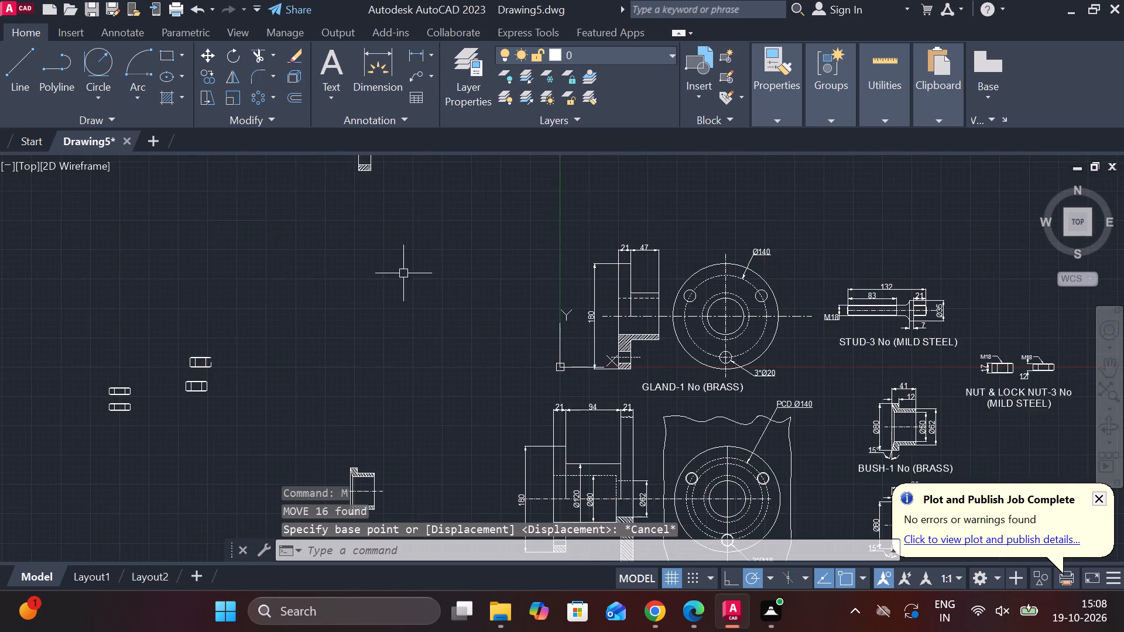
middle_click_drag(399, 270, 425, 428)
left_click_drag(321, 196, 381, 214)
left_click(494, 367)
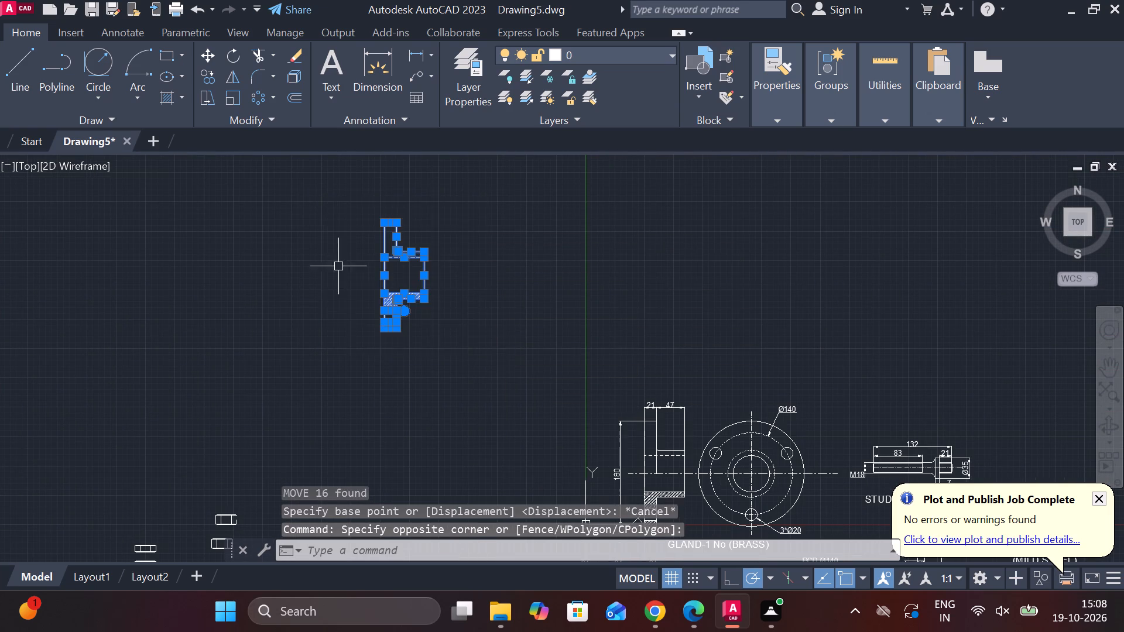
scroll(342, 262, "up", 2)
key("m")
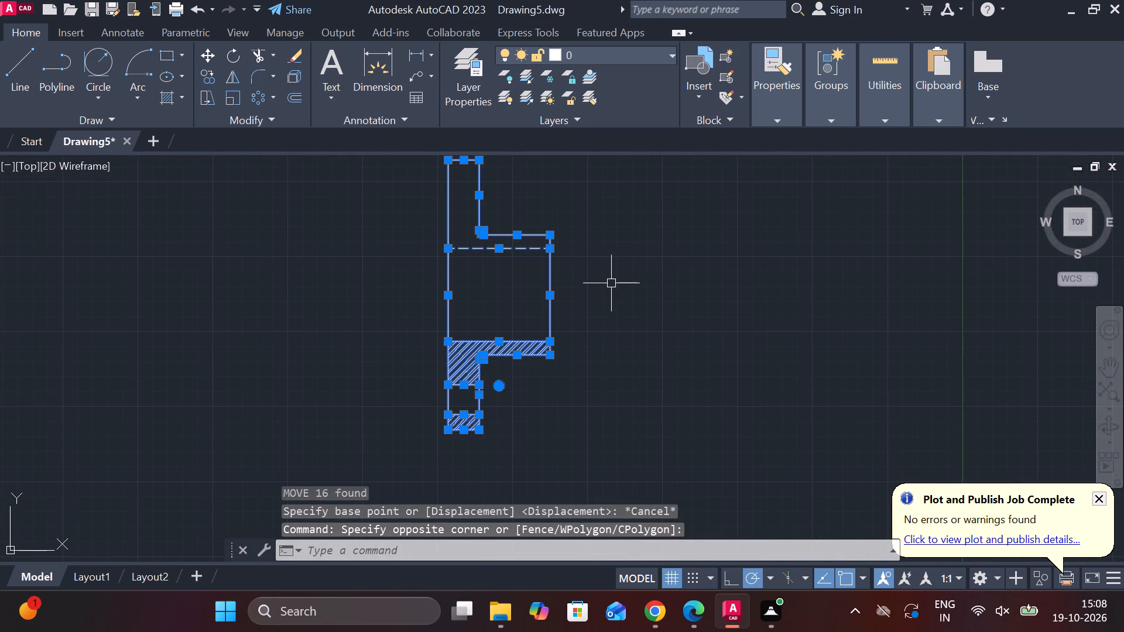
key("Return")
left_click(443, 291)
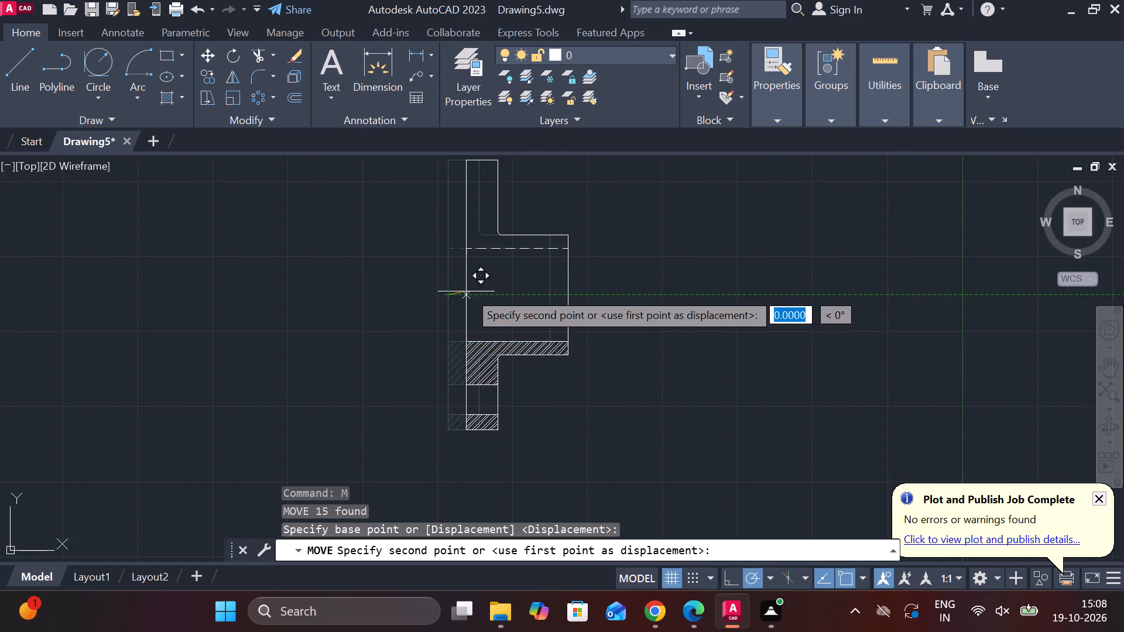
scroll(470, 291, "down", 2)
middle_click_drag(593, 352, 430, 153)
middle_click_drag(609, 349, 474, 8)
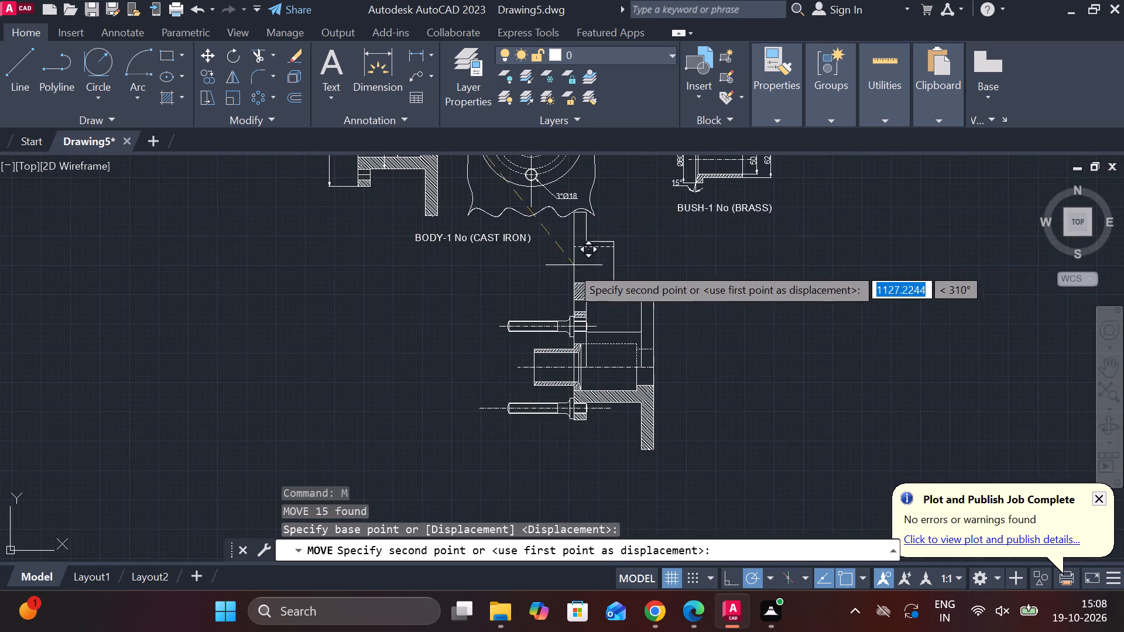
scroll(546, 274, "up", 2)
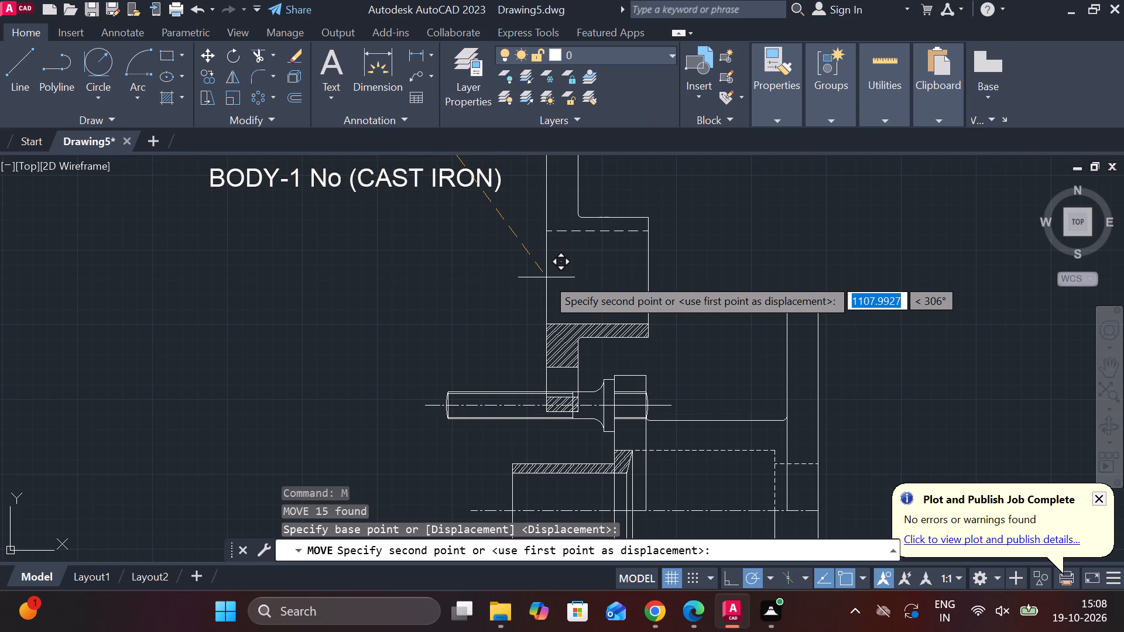
middle_click_drag(544, 300, 550, 184)
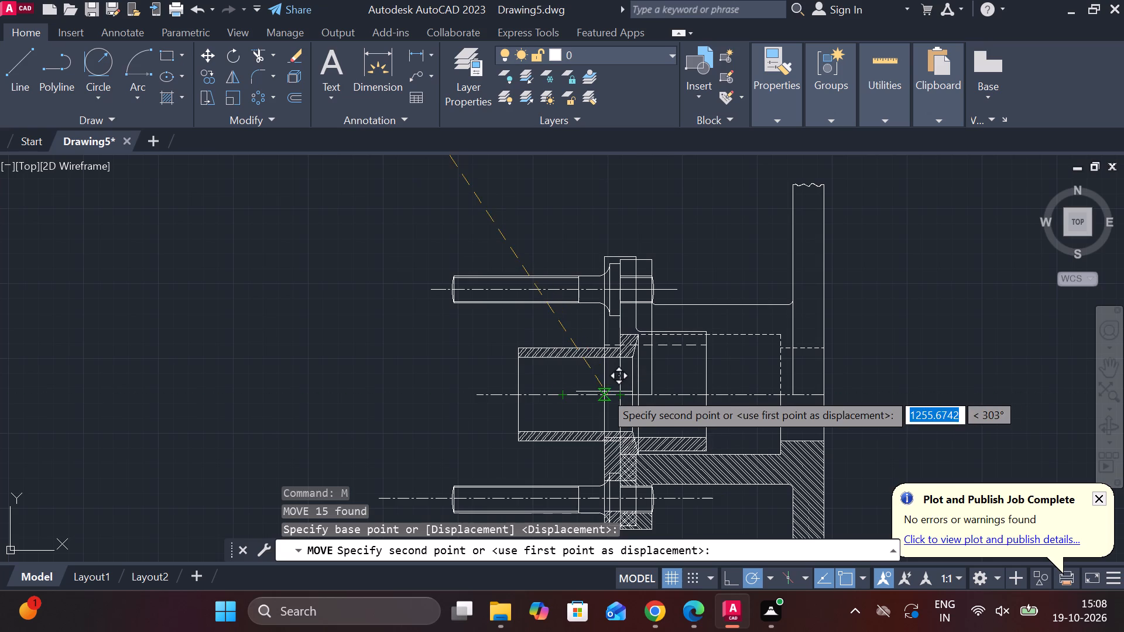
middle_click_drag(494, 387, 534, 370)
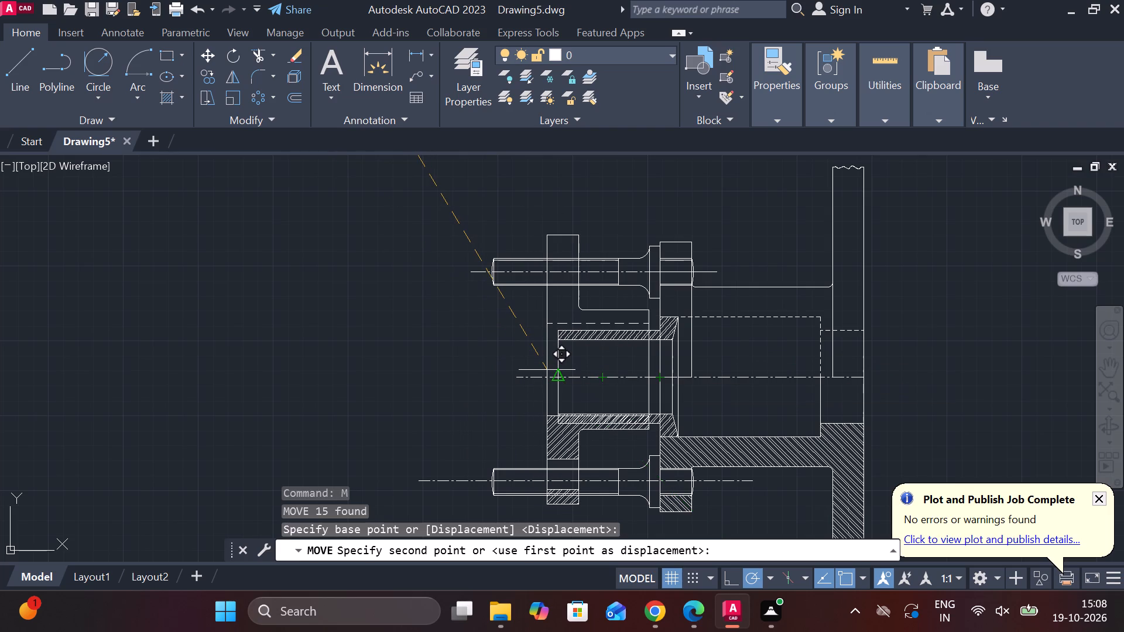
middle_click_drag(547, 370, 565, 332)
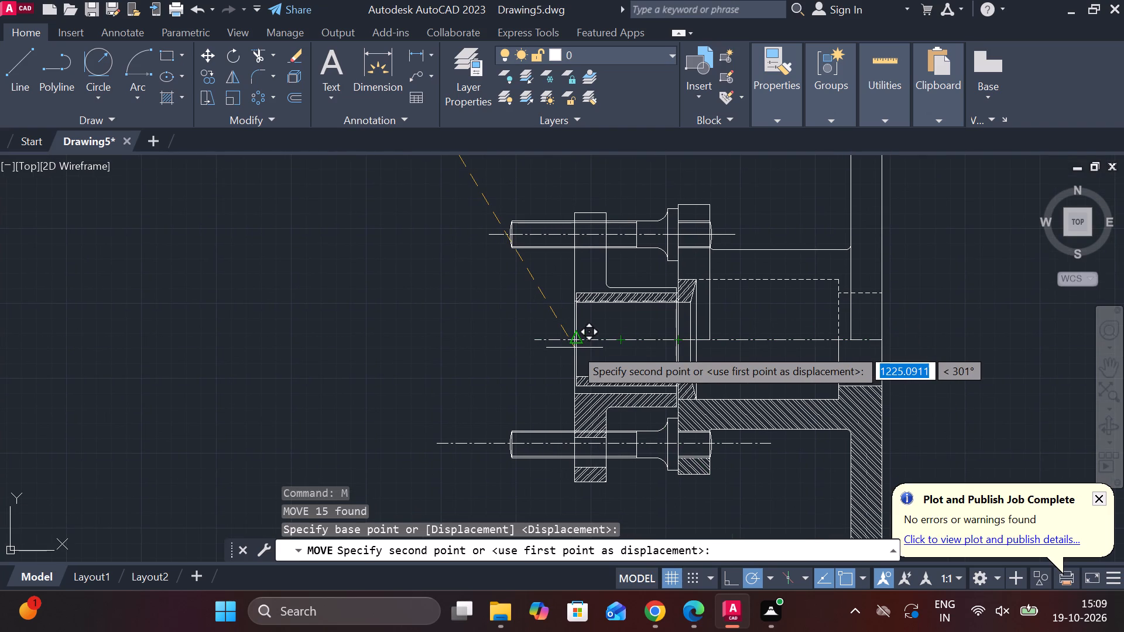
scroll(518, 340, "down", 1)
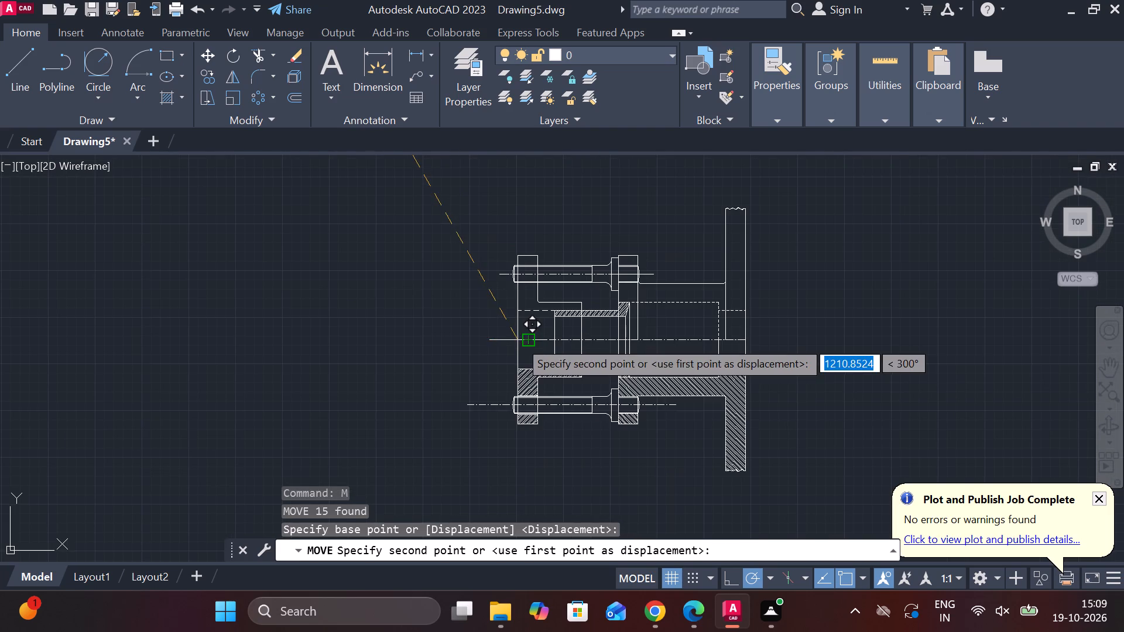
middle_click_drag(380, 324, 390, 325)
left_click(377, 349)
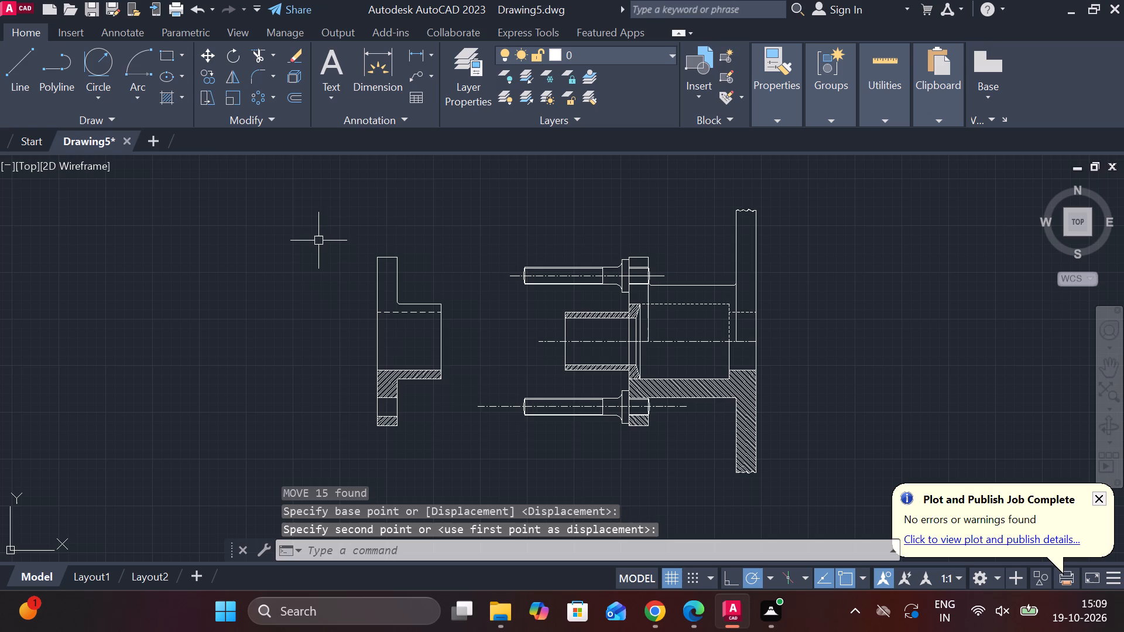
Move the gland along the axis so its flange face midpoint meets the midpoint of the fitted bush's outer end.
left_click(320, 238)
left_click(462, 461)
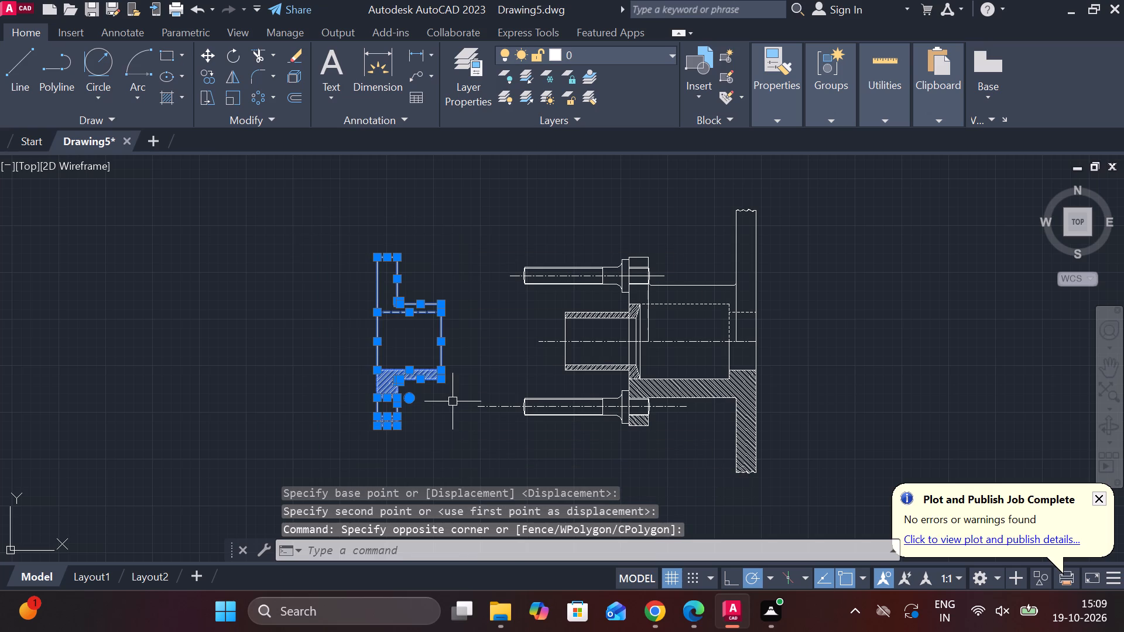
key("m")
key("Return")
left_click(379, 342)
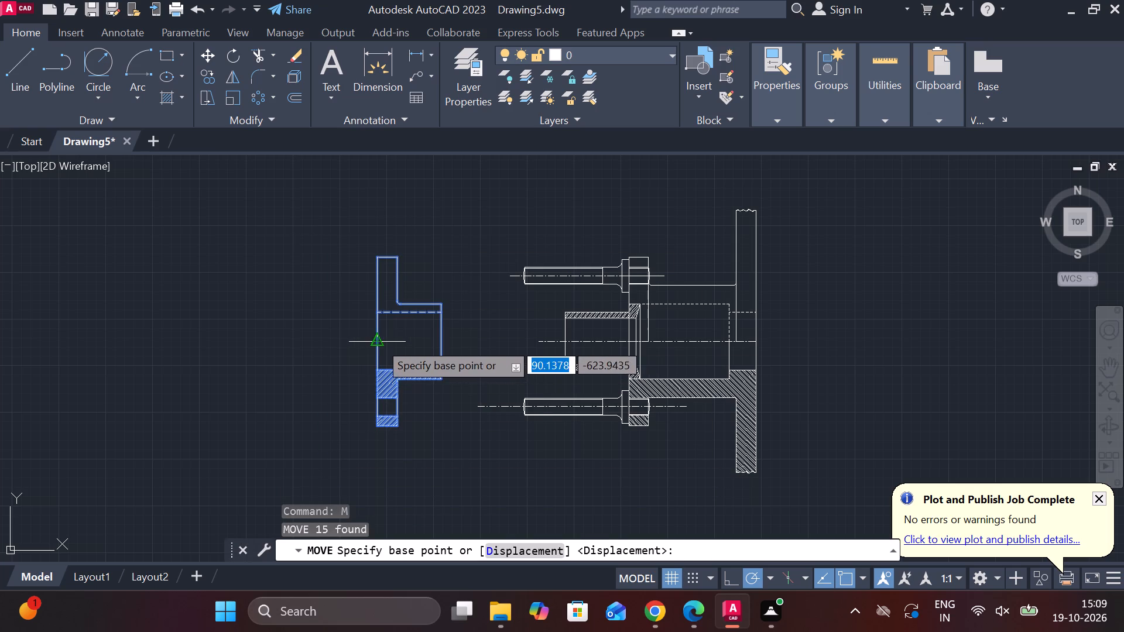
scroll(491, 341, "down", 2)
scroll(393, 342, "down", 2)
scroll(423, 339, "up", 5)
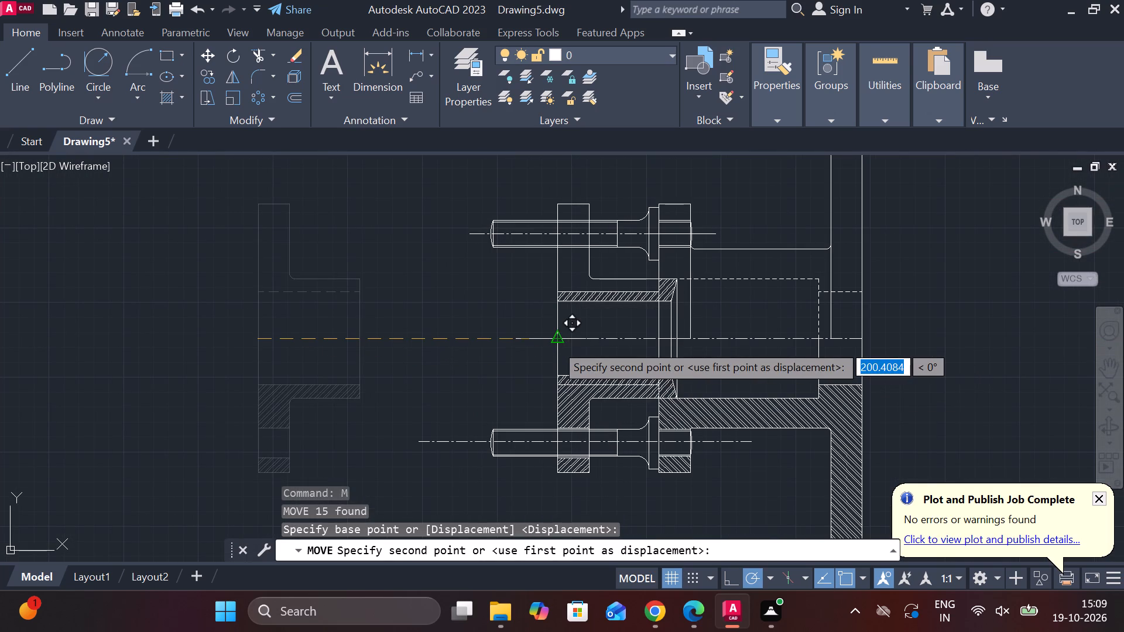
left_click(555, 344)
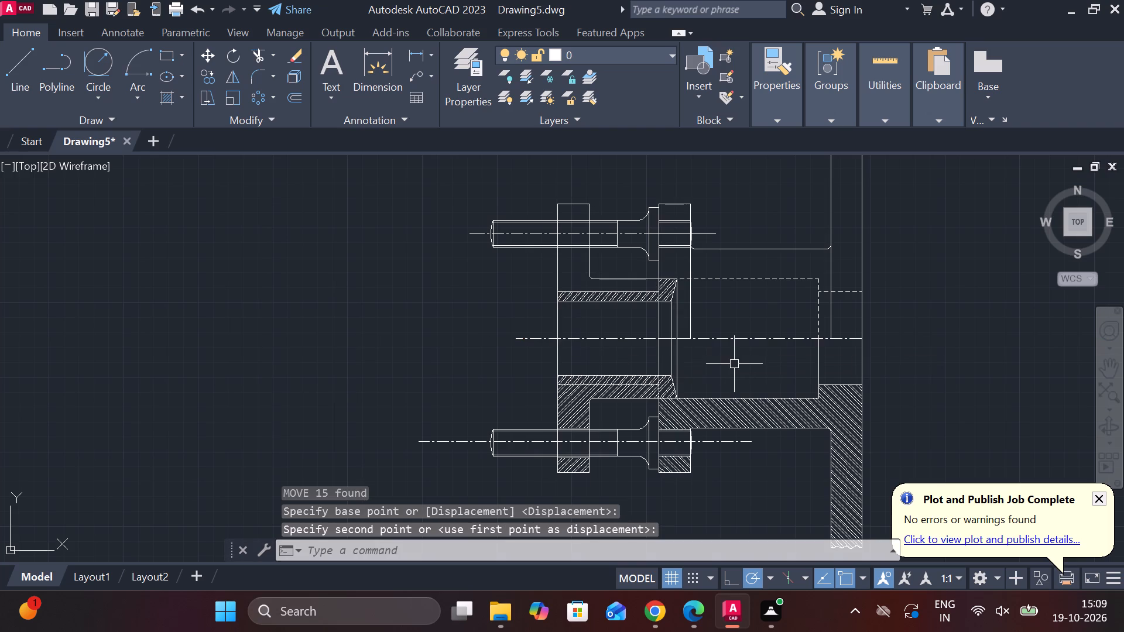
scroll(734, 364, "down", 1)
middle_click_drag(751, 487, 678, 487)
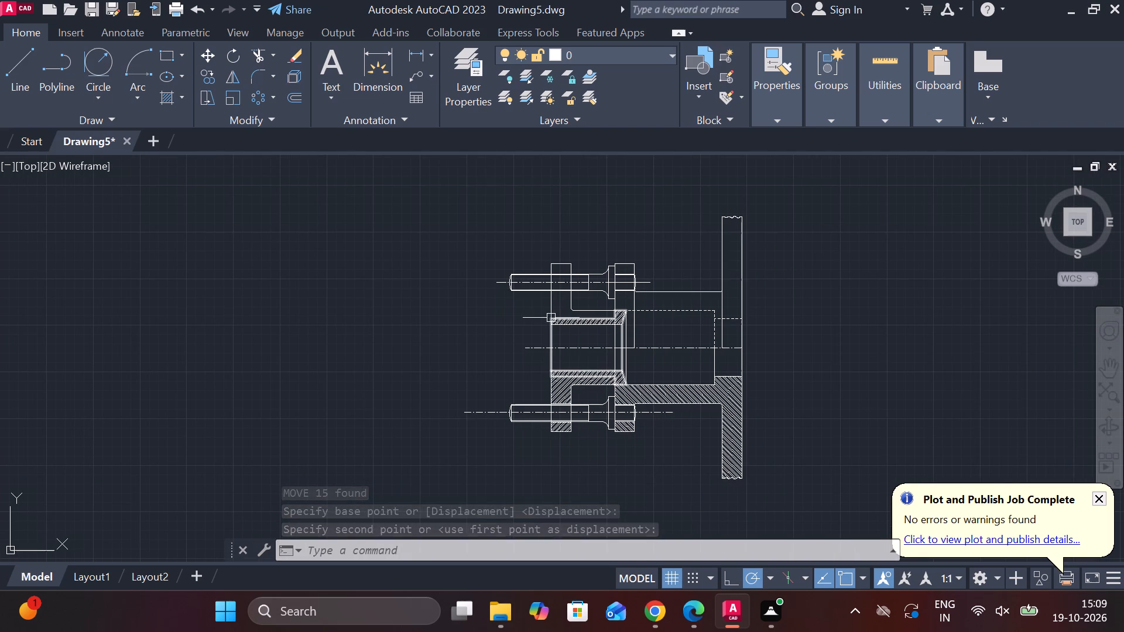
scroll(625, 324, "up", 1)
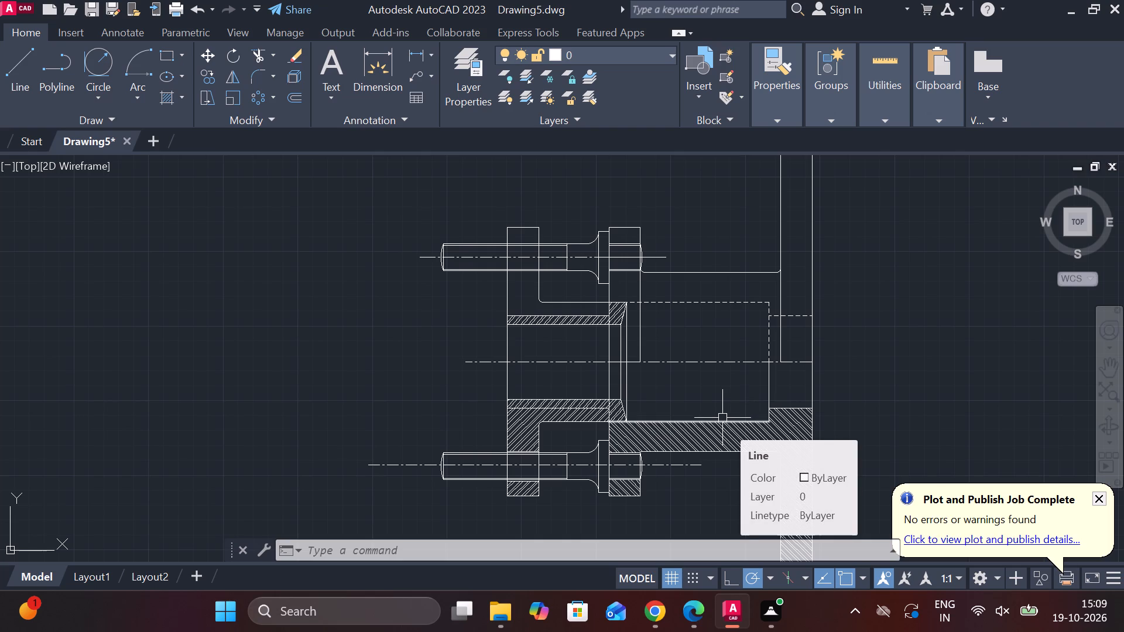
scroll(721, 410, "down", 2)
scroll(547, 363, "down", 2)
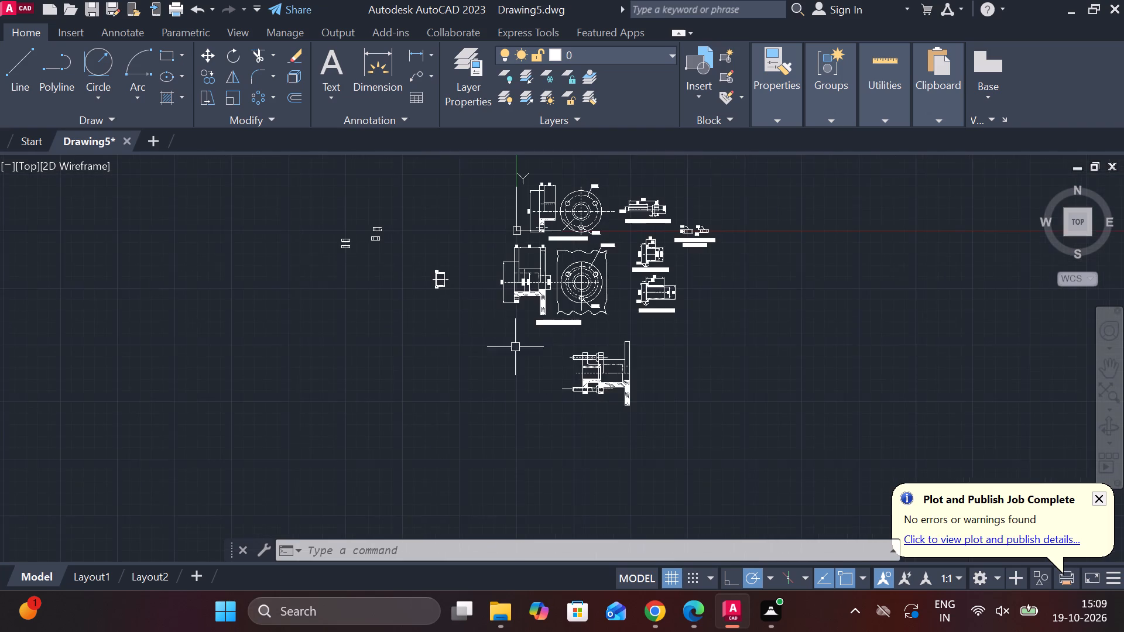
Move the remaining plain bush by its inner face's centreline point onto the assembly axis, about 47 units beyond the body's recess shoulder.
scroll(410, 275, "up", 2)
left_click(429, 224)
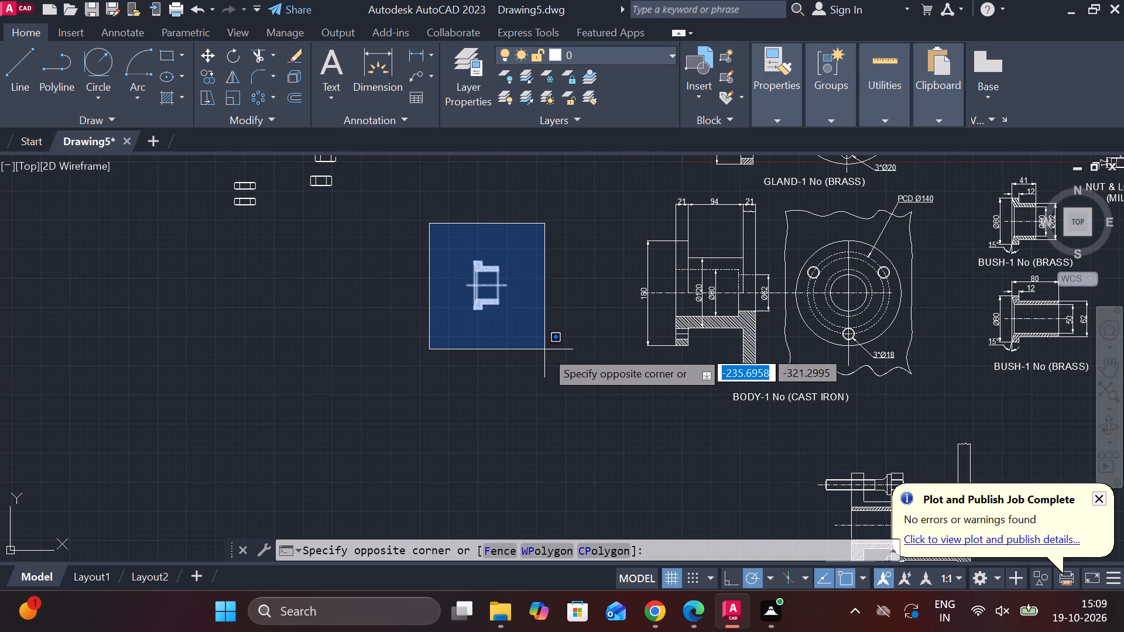
left_click(547, 350)
scroll(537, 309, "up", 3)
middle_click_drag(527, 316, 647, 389)
key("m")
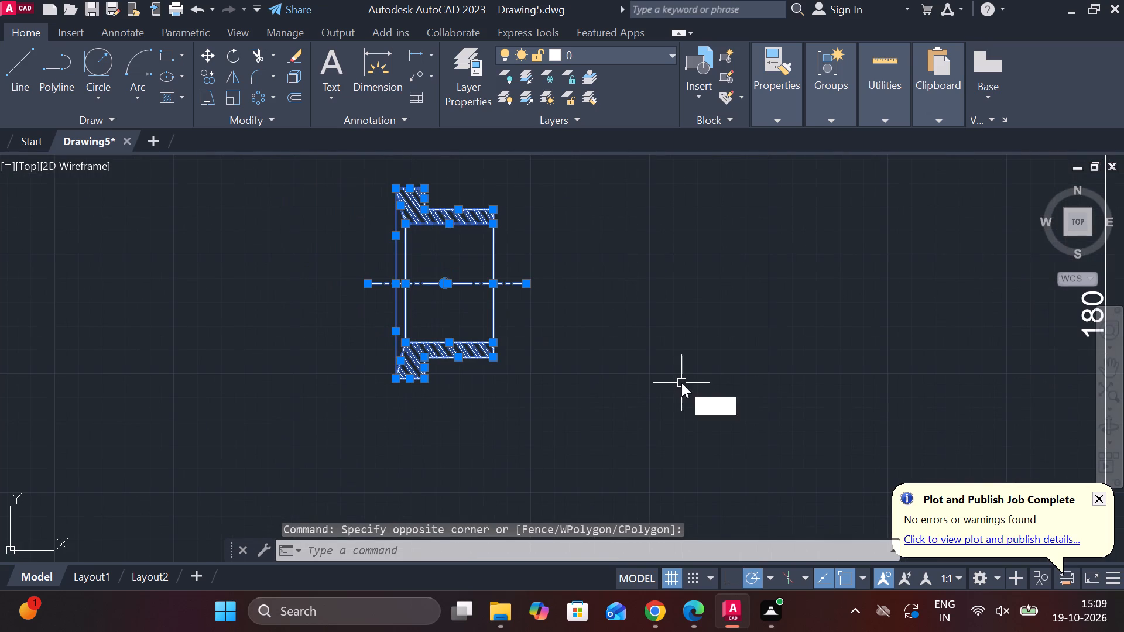
key("Return")
left_click(408, 287)
scroll(458, 295, "down", 3)
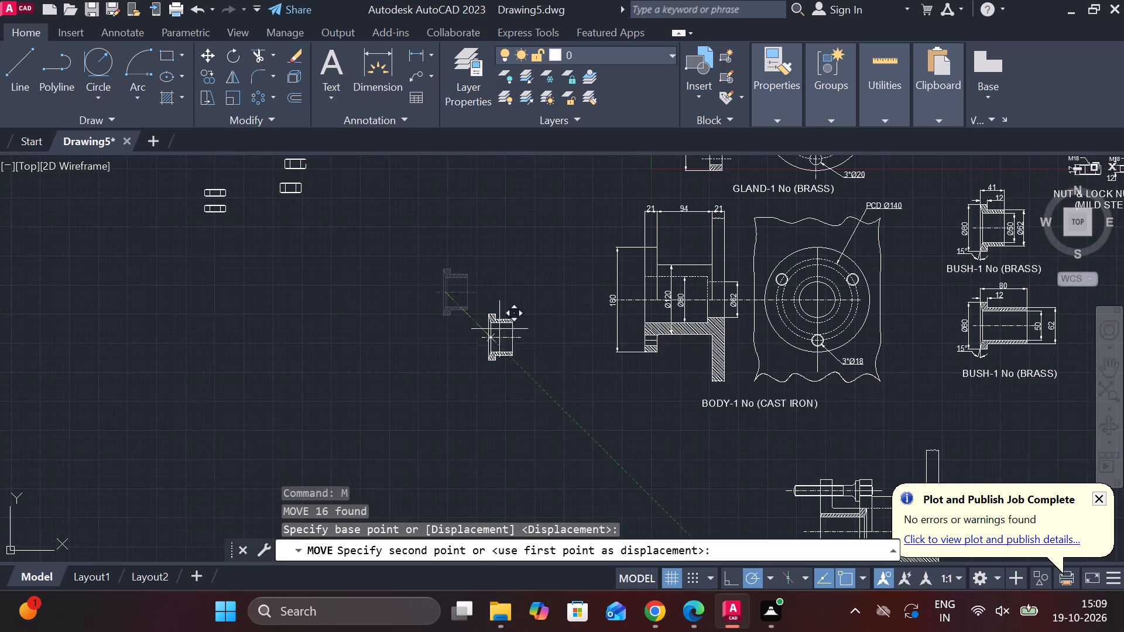
middle_click_drag(625, 376, 258, 169)
scroll(537, 318, "up", 3)
middle_click_drag(612, 346, 590, 334)
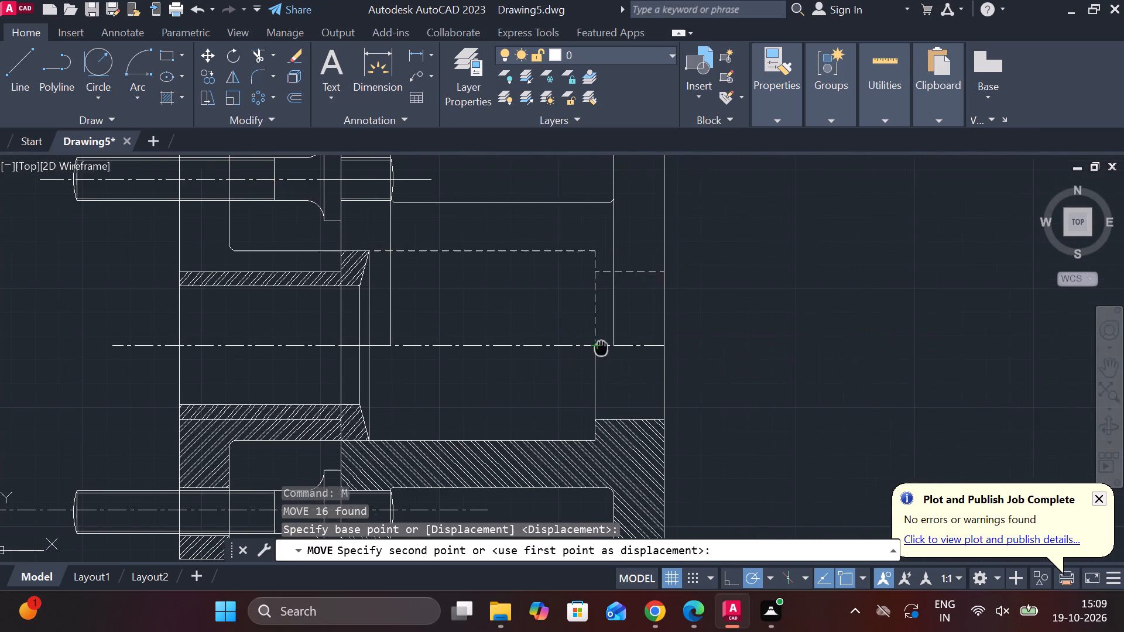
middle_click_drag(590, 334, 582, 324)
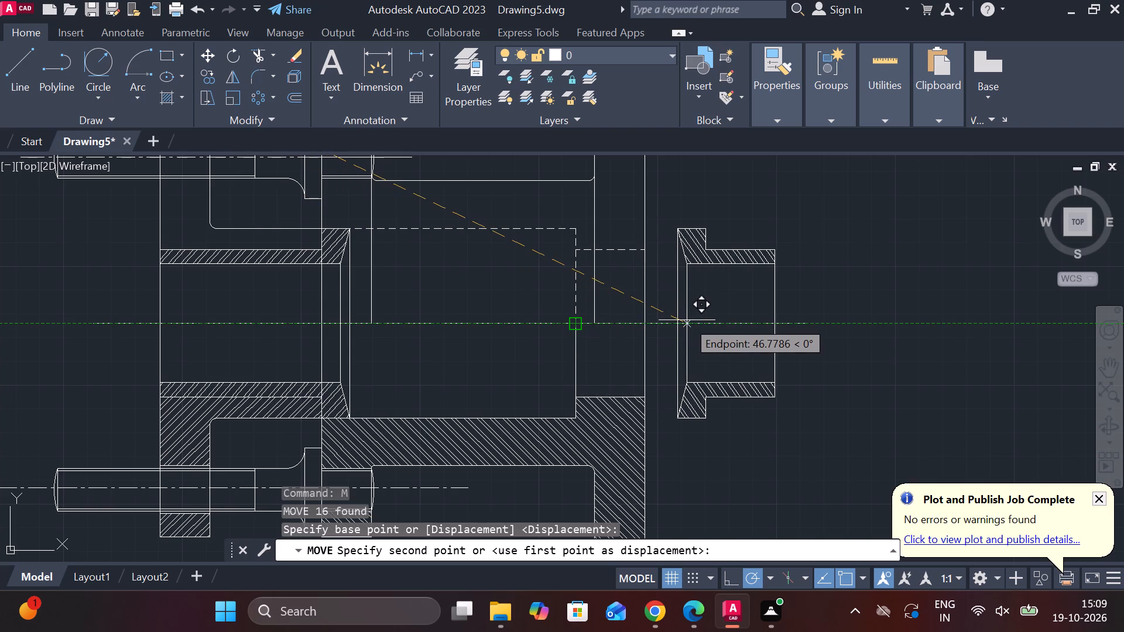
left_click(687, 320)
key("Escape")
Move the bush without its centreline from its flange's lower inner corner to the lower corner of the body's recess.
left_click(664, 212)
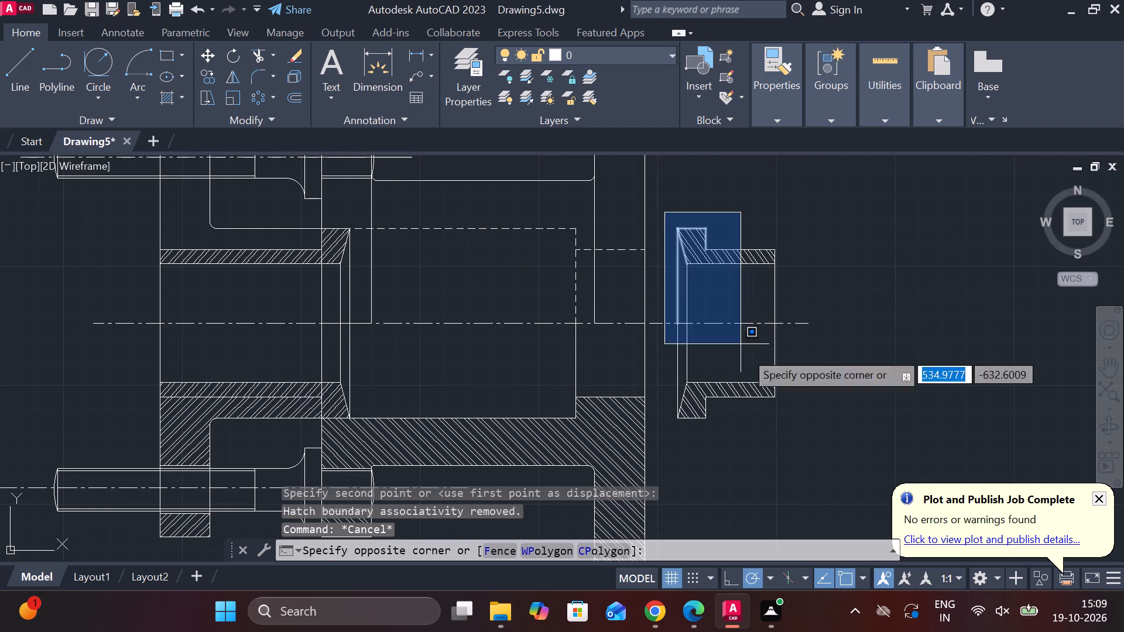
left_click(821, 448)
key("m")
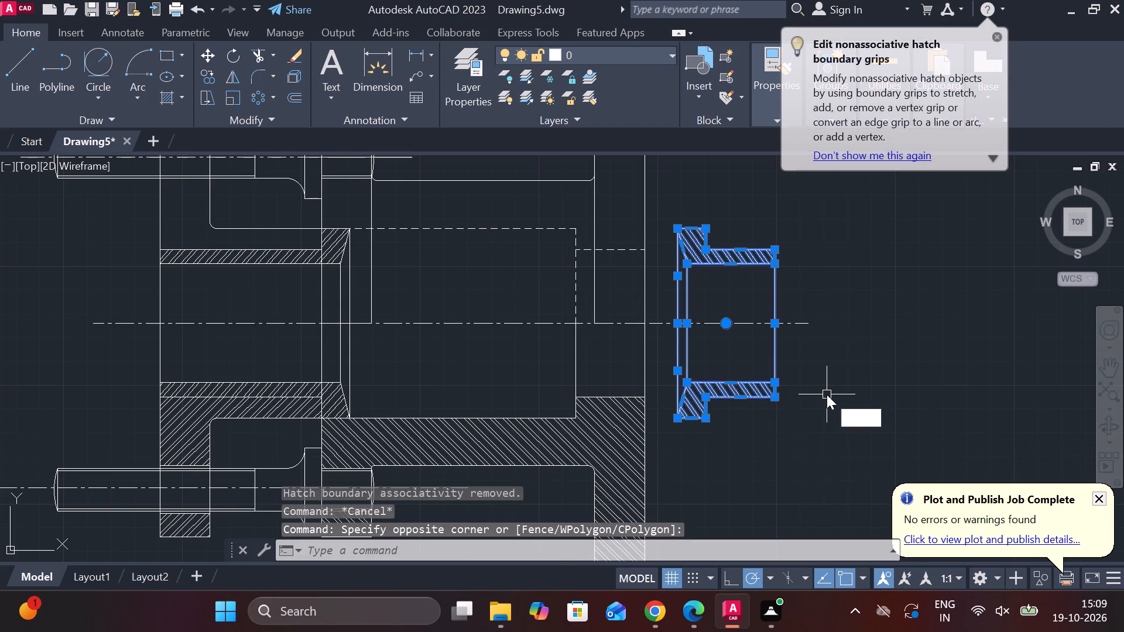
key("Return")
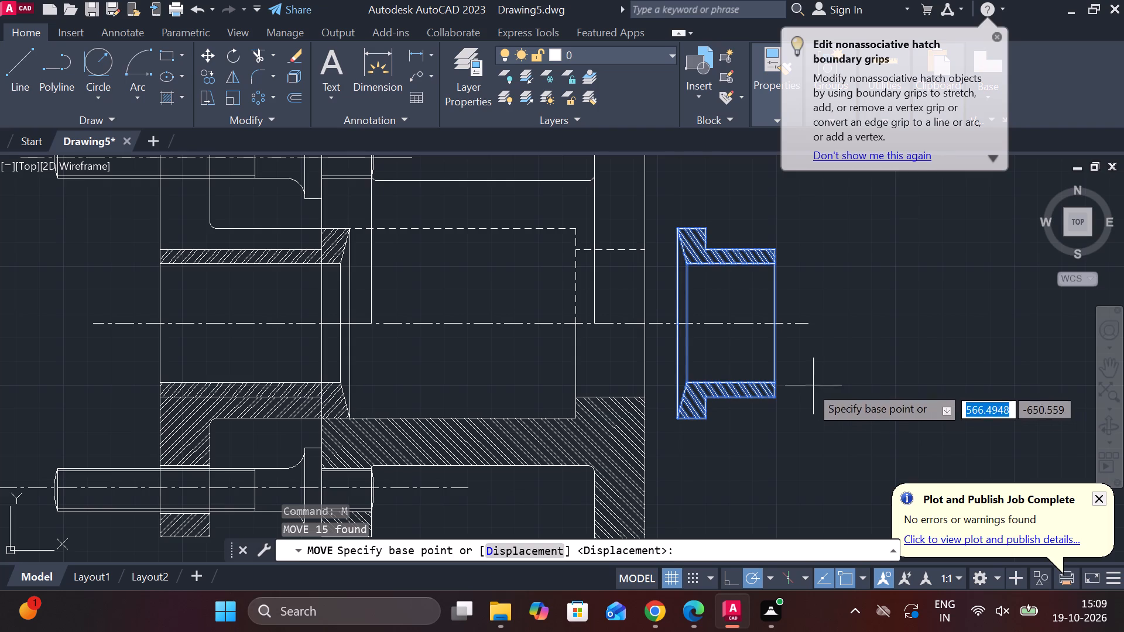
left_click(711, 415)
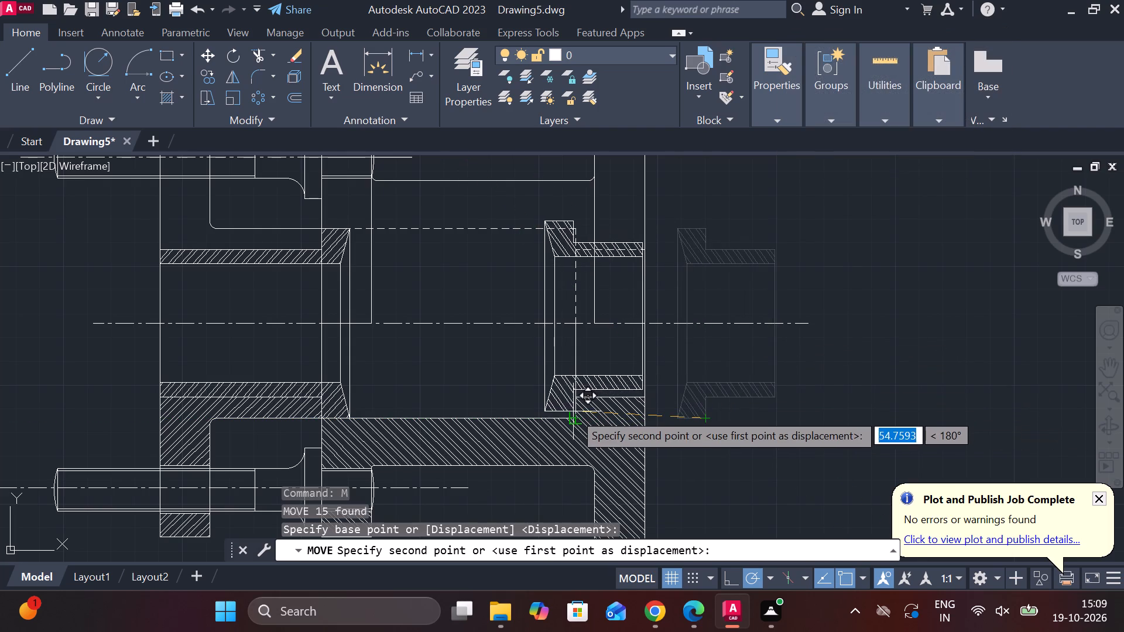
left_click(573, 415)
Extend the broken side edge of the upper thick nut to close its outline.
scroll(731, 391, "down", 2)
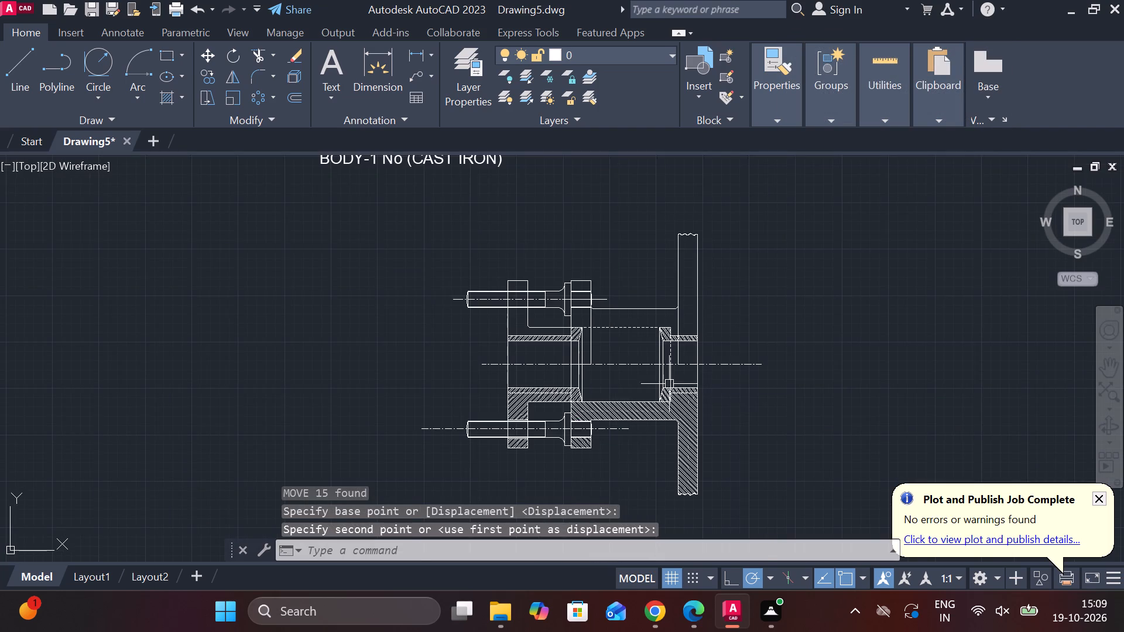
scroll(570, 379, "up", 2)
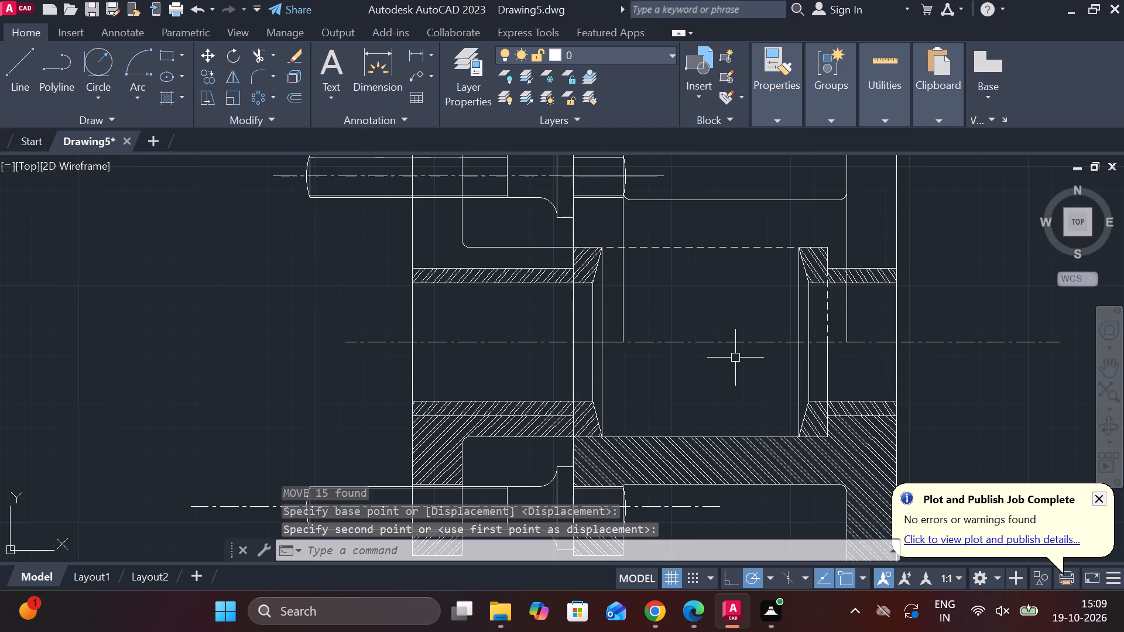
scroll(735, 358, "down", 1)
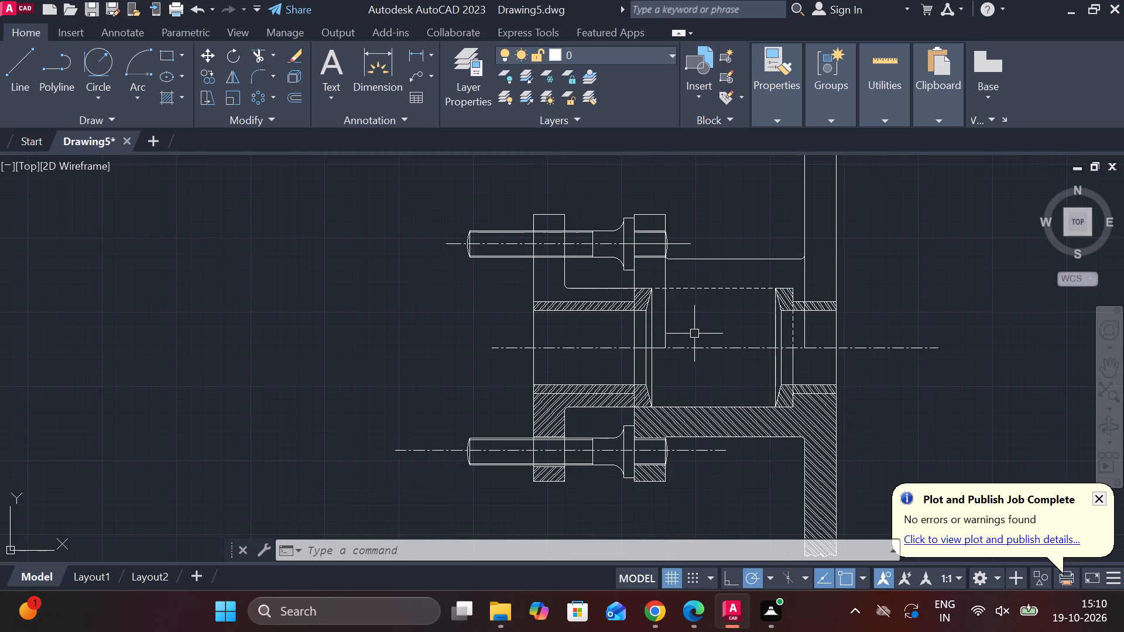
middle_click(617, 389)
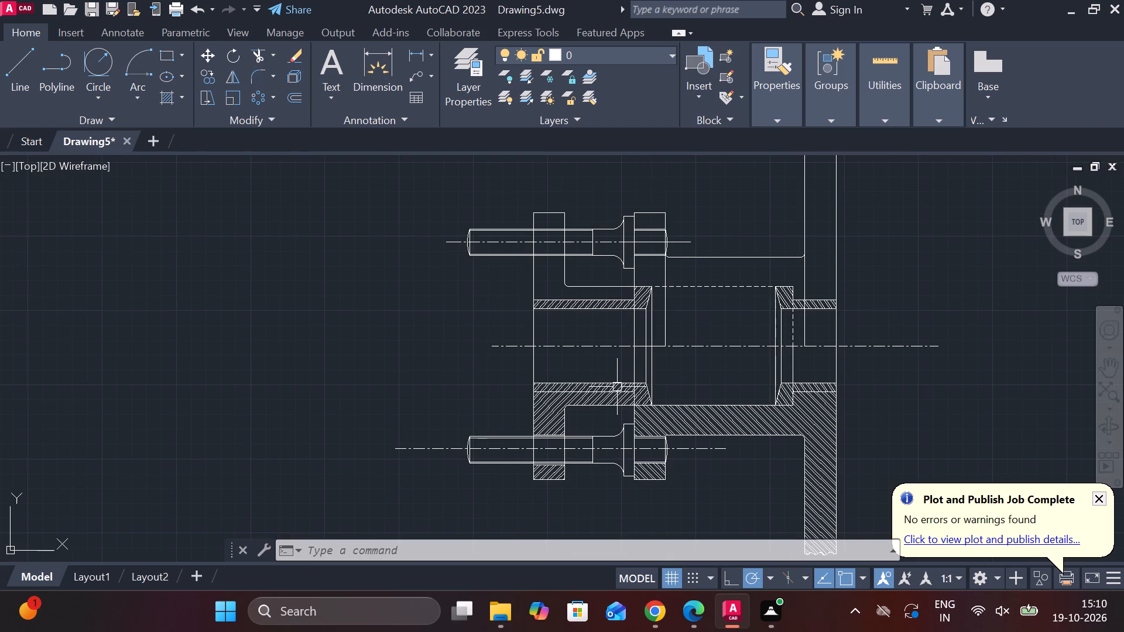
middle_click_drag(515, 305, 598, 356)
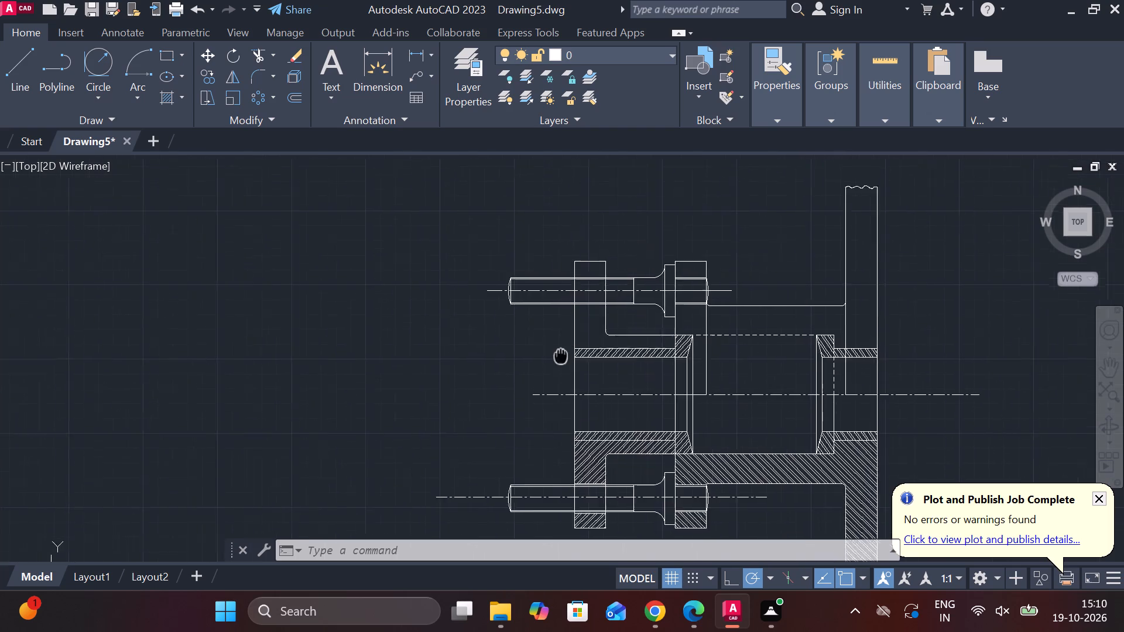
middle_click_drag(598, 356, 638, 356)
scroll(635, 353, "down", 1)
middle_click_drag(429, 325, 485, 352)
scroll(506, 342, "down", 2)
middle_click_drag(373, 283, 786, 396)
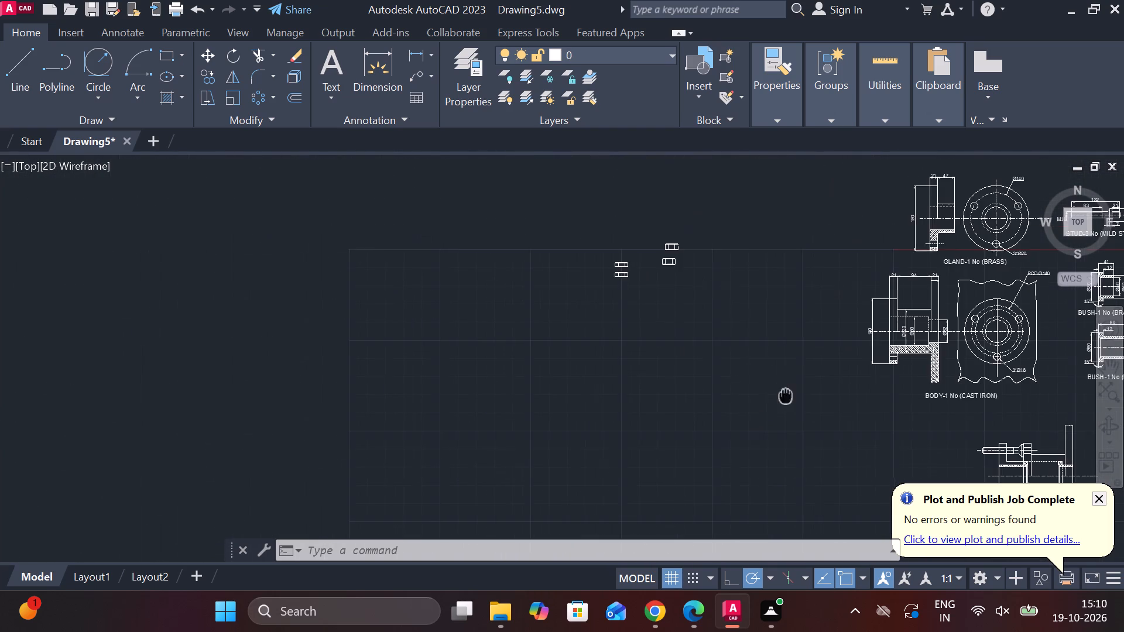
scroll(678, 252, "up", 5)
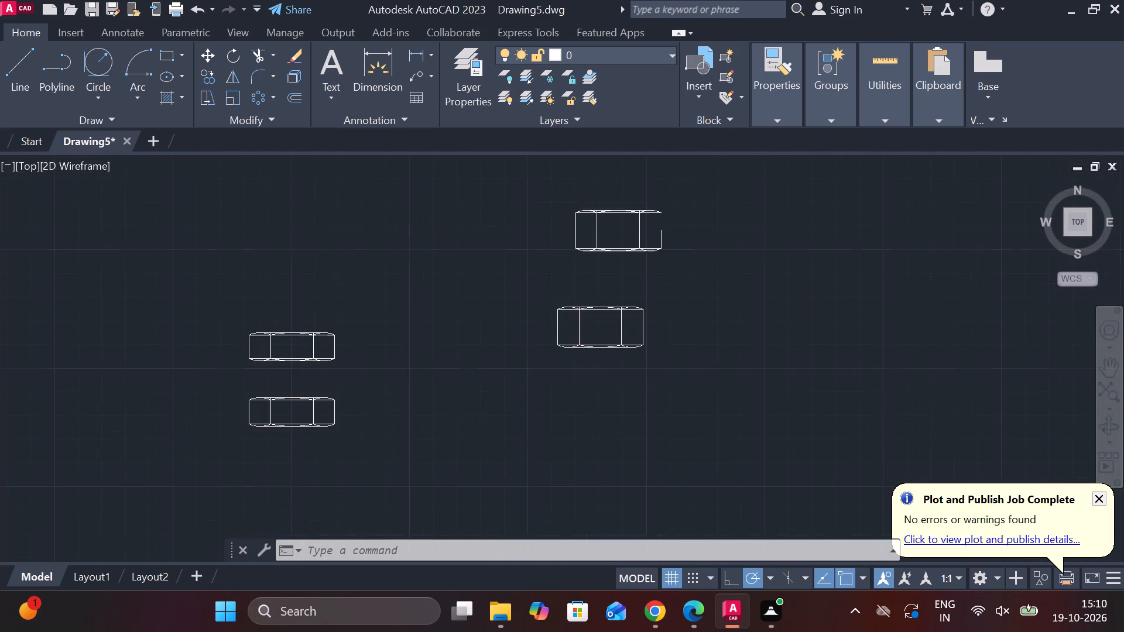
middle_click_drag(683, 231, 675, 253)
scroll(664, 247, "up", 1)
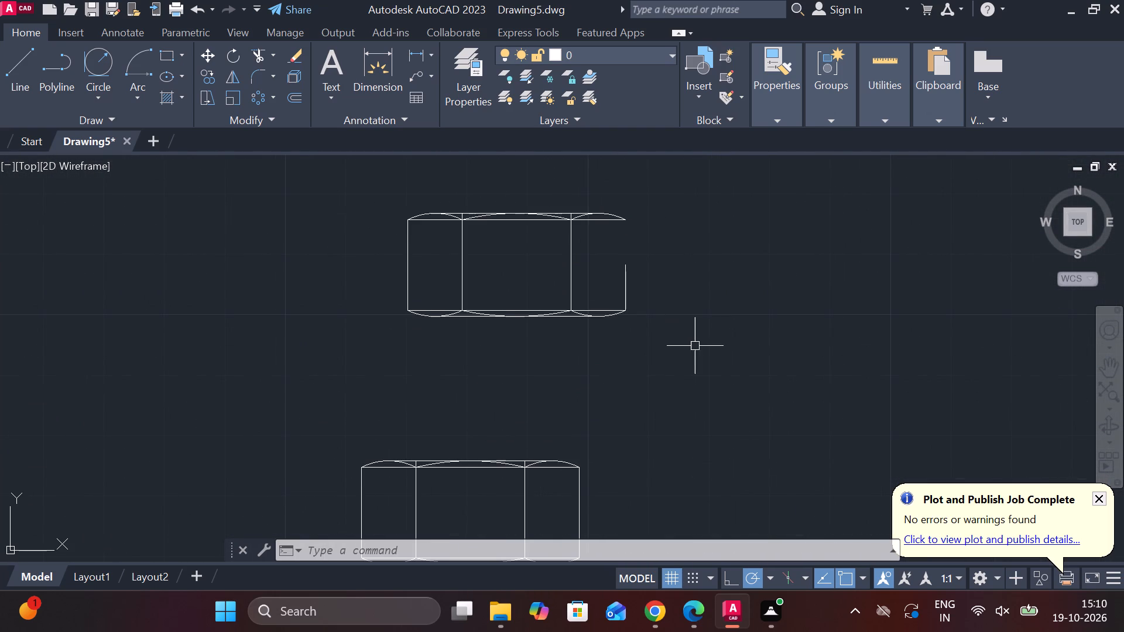
type("EX")
key("space")
left_click(627, 279)
scroll(680, 272, "down", 1)
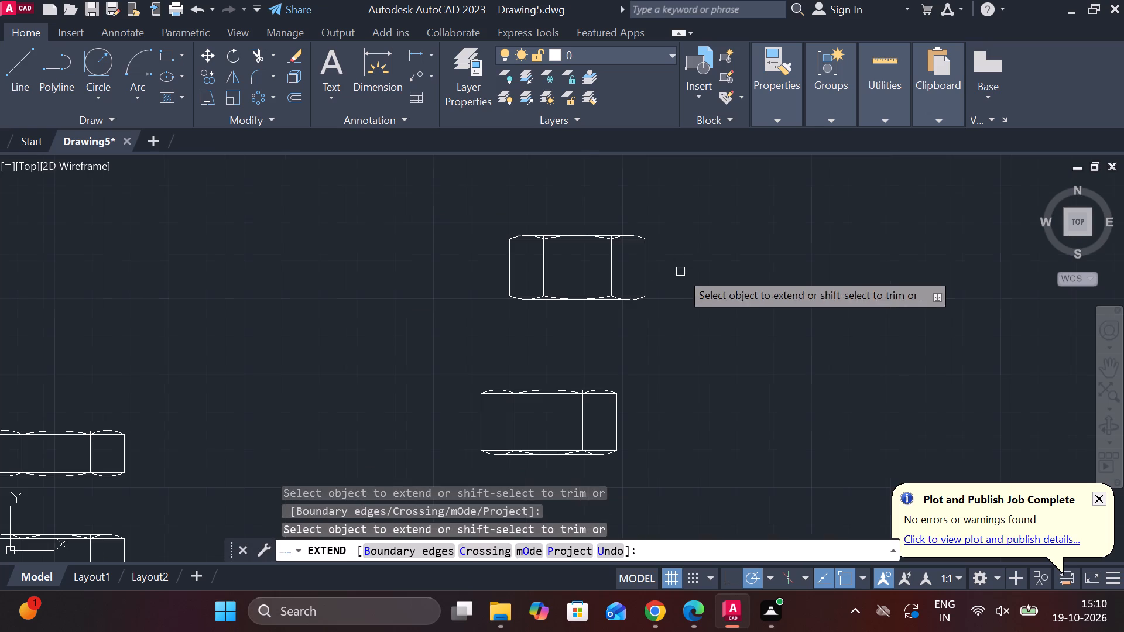
key("Escape")
Move the upper thin nut from its bottom face midpoint onto the top face midpoint of the lower thick nut.
scroll(699, 326, "down", 2)
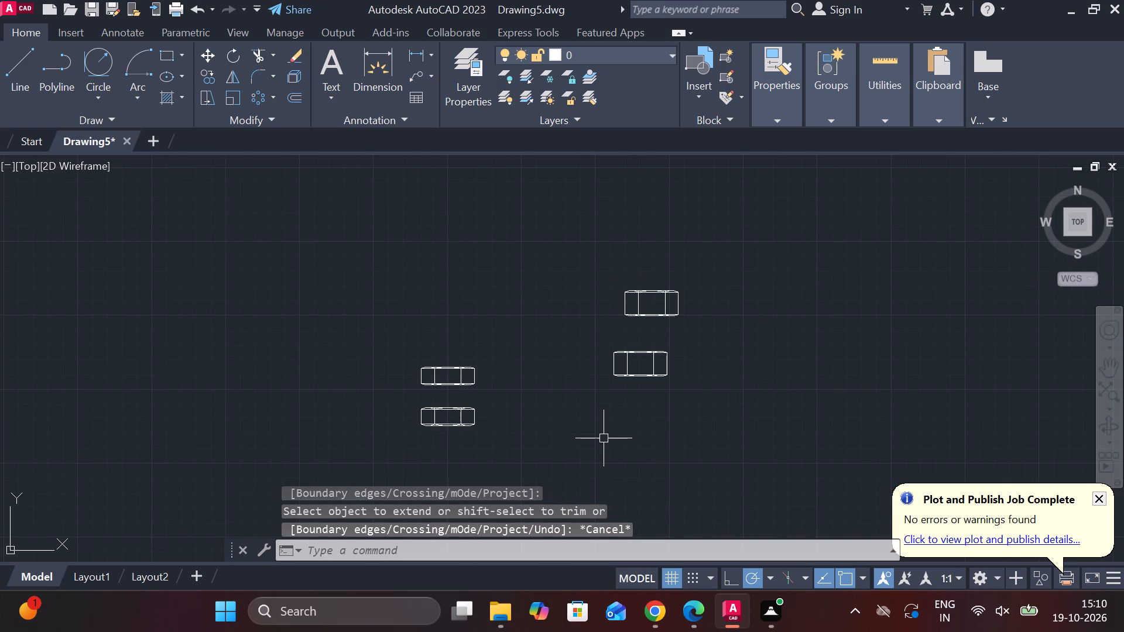
scroll(786, 382, "up", 1)
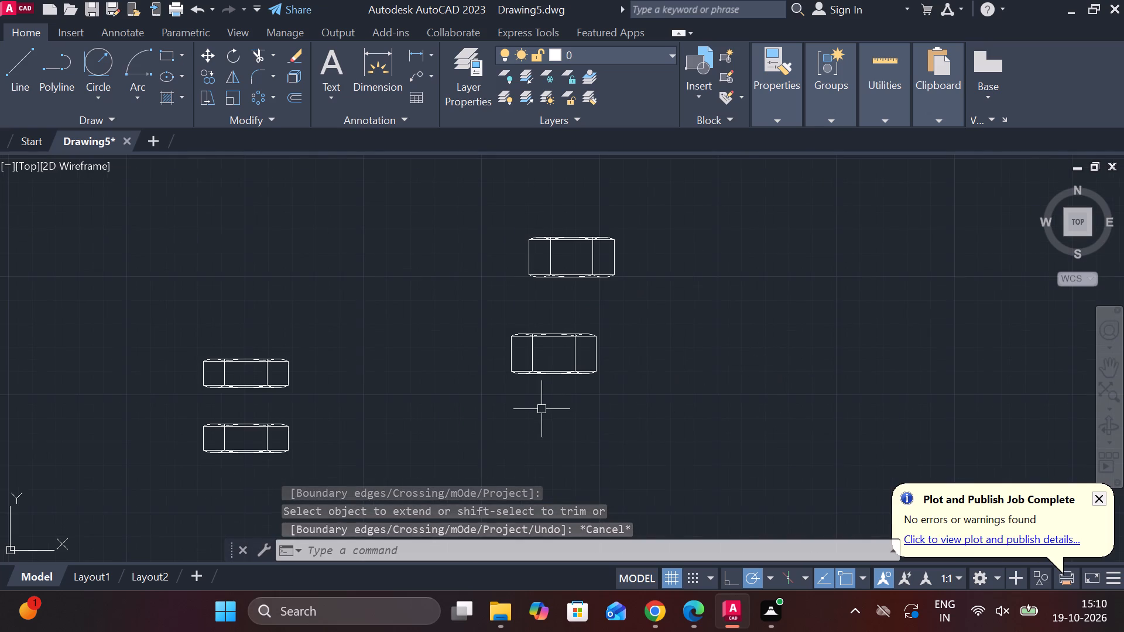
middle_click_drag(543, 410, 646, 401)
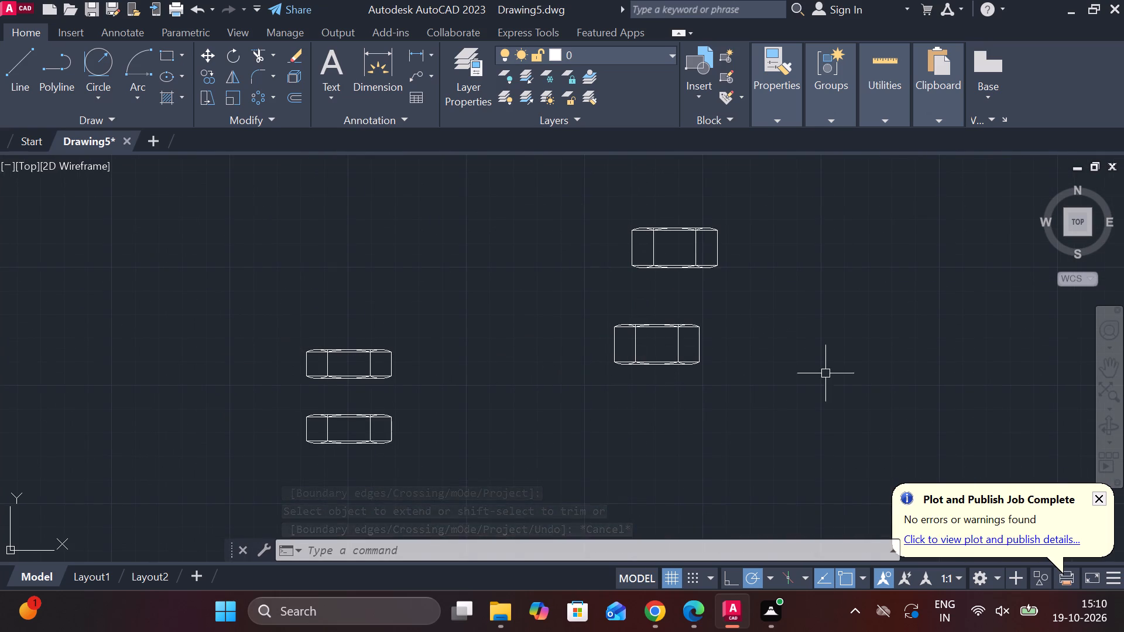
left_click(270, 318)
left_click(459, 389)
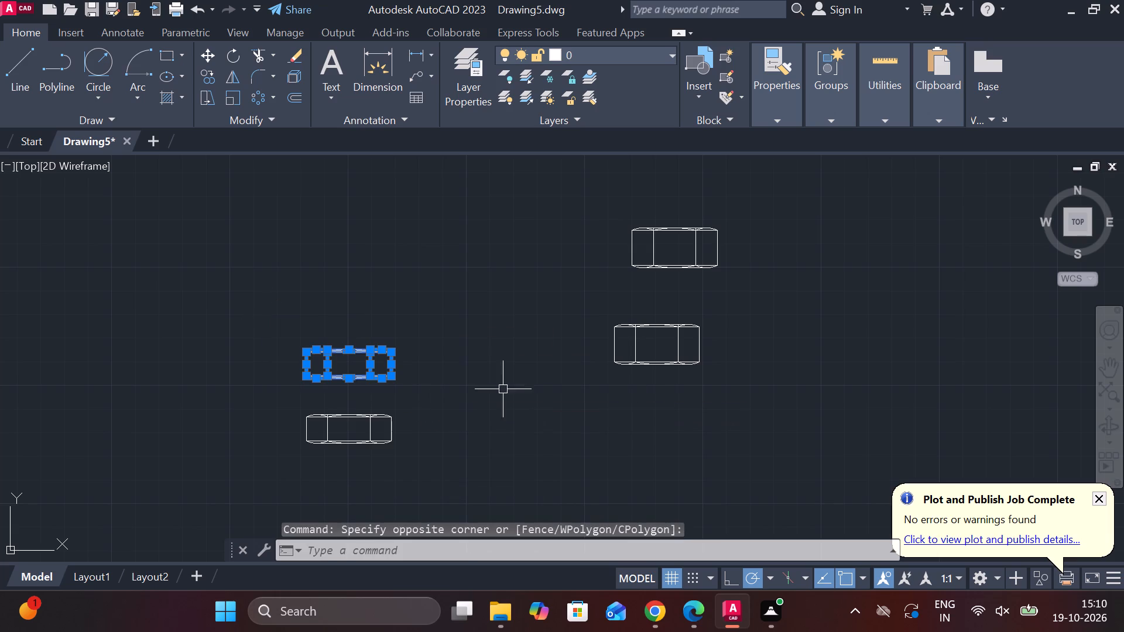
key("m")
key("Return")
scroll(349, 376, "up", 3)
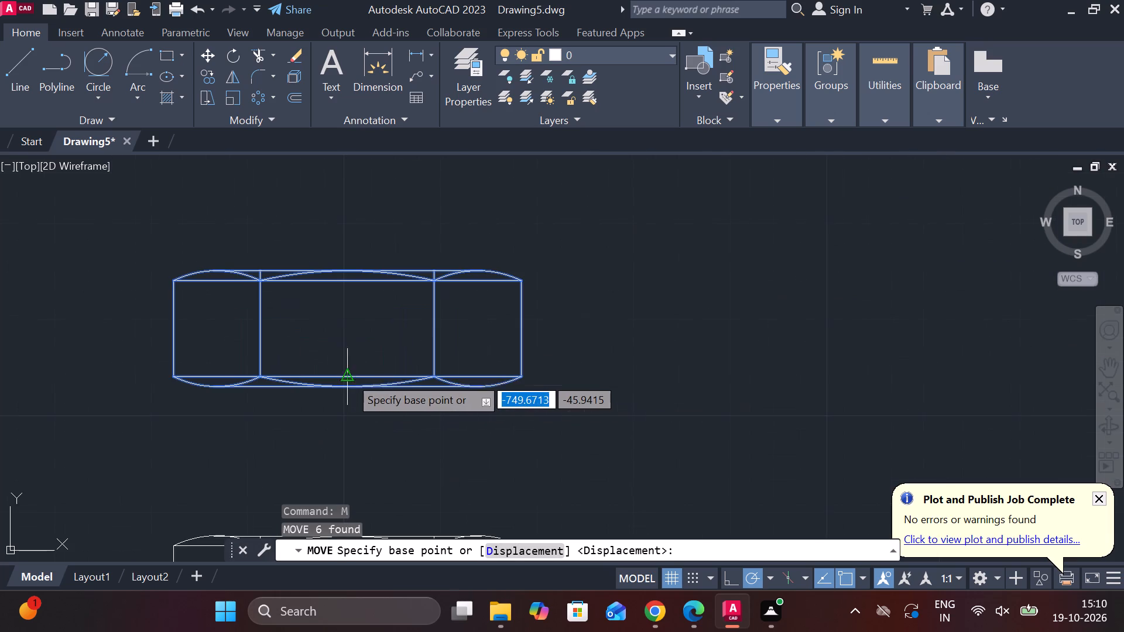
left_click(344, 393)
scroll(571, 369, "down", 1)
middle_click_drag(662, 378, 592, 391)
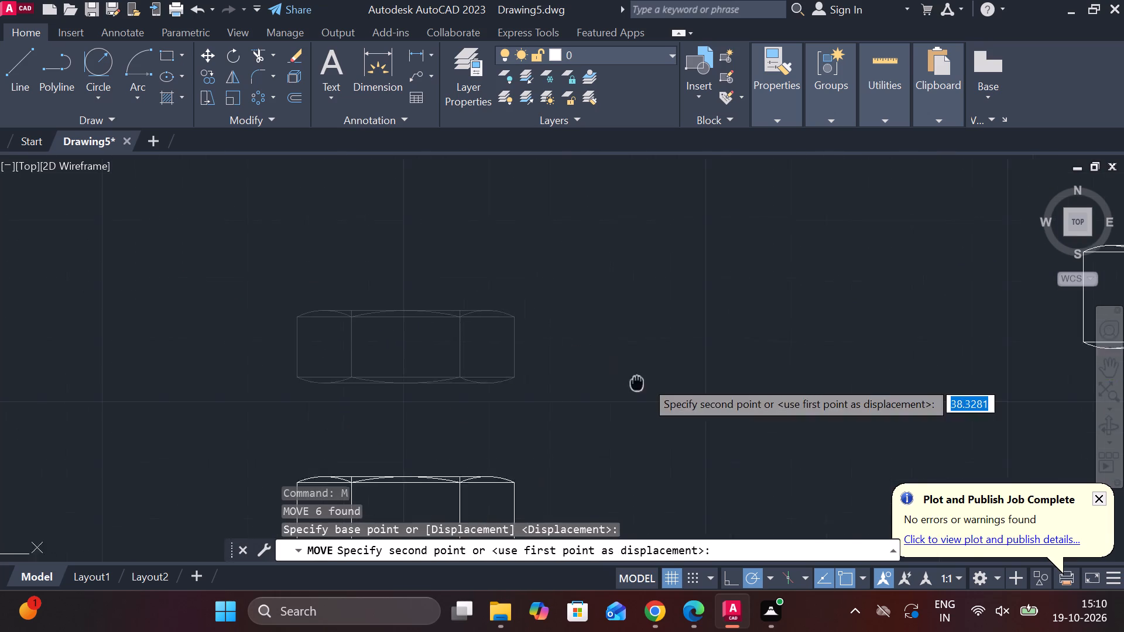
middle_click_drag(592, 391, 345, 430)
middle_click_drag(955, 276, 758, 277)
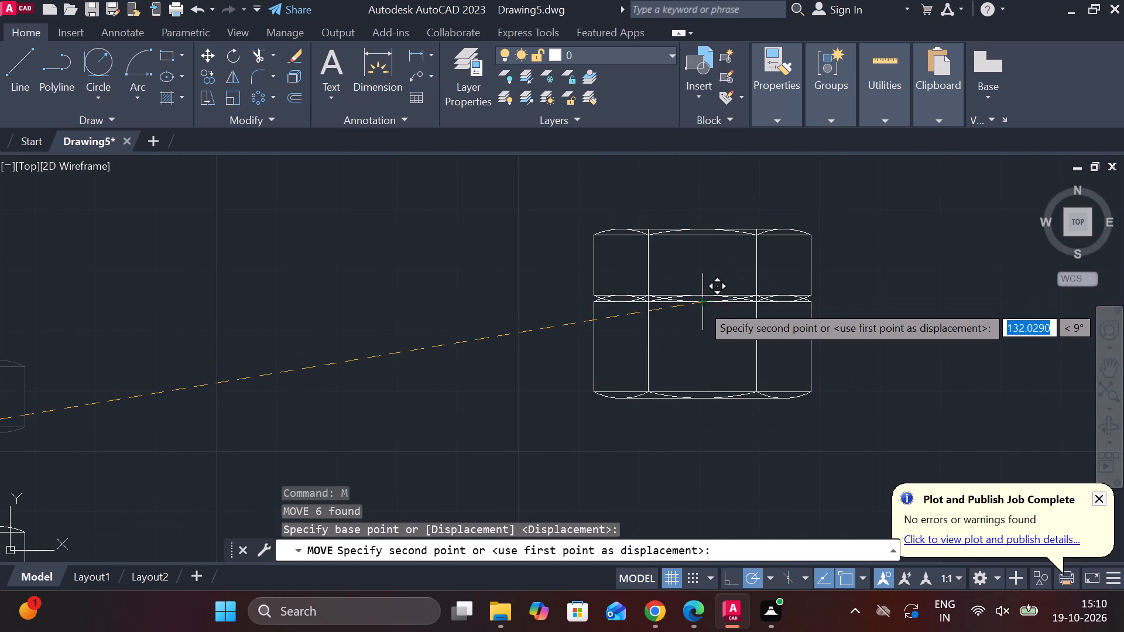
left_click(707, 290)
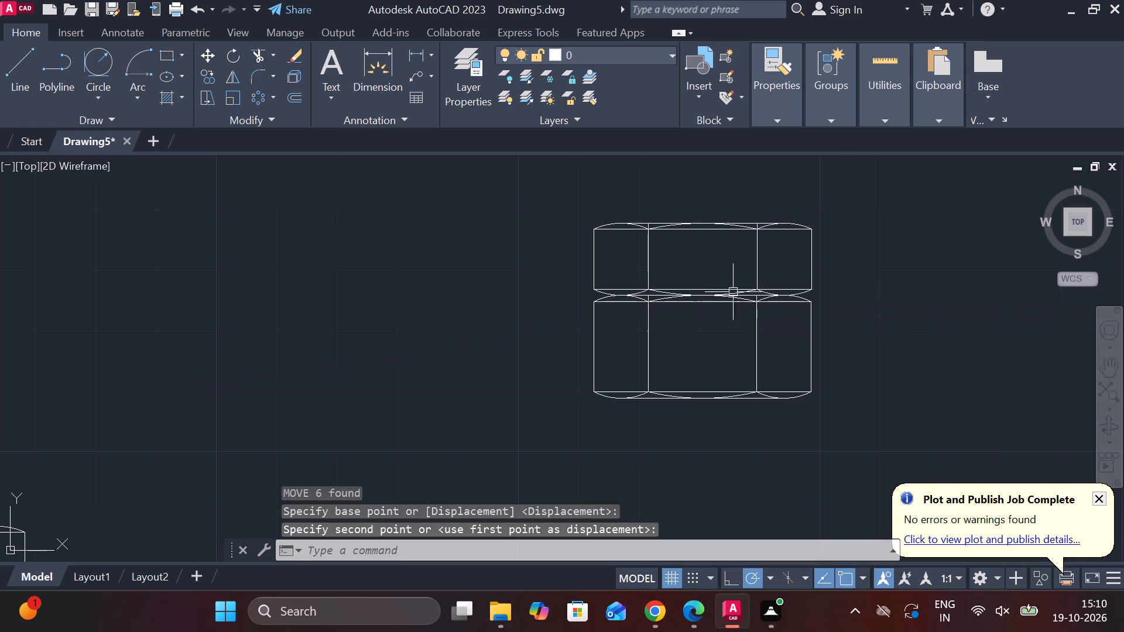
Copy the stacked thin and thick nut pair horizontally to a free spot beside the original.
scroll(869, 310, "down", 2)
middle_click_drag(858, 370, 763, 389)
left_click(632, 286)
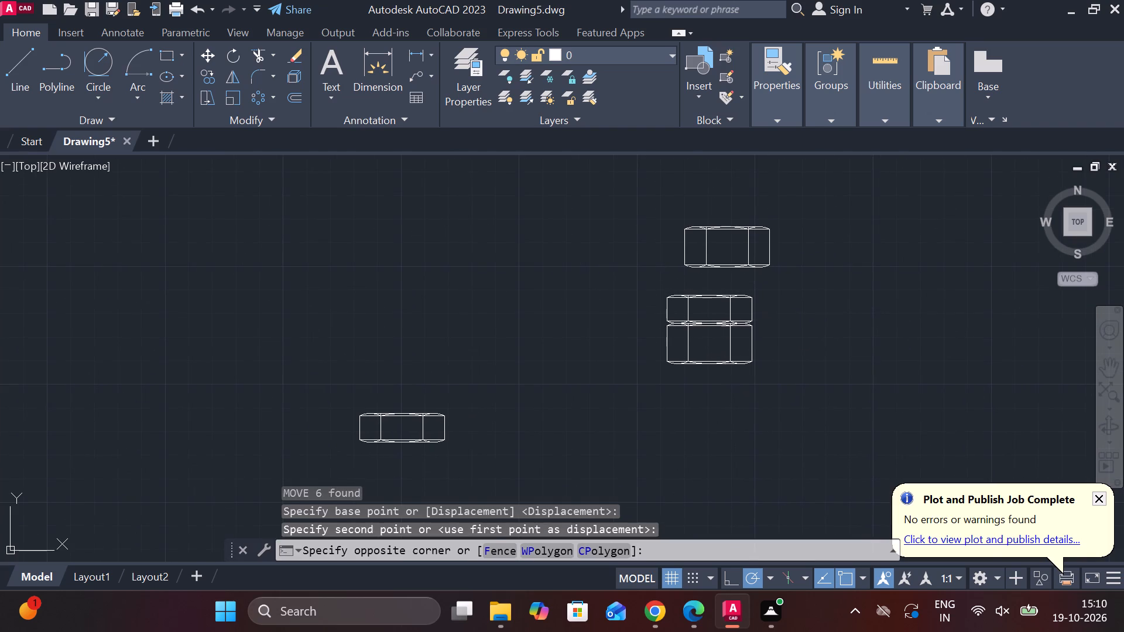
left_click(844, 392)
type("CO")
key("Return")
left_click(827, 376)
left_click(958, 376)
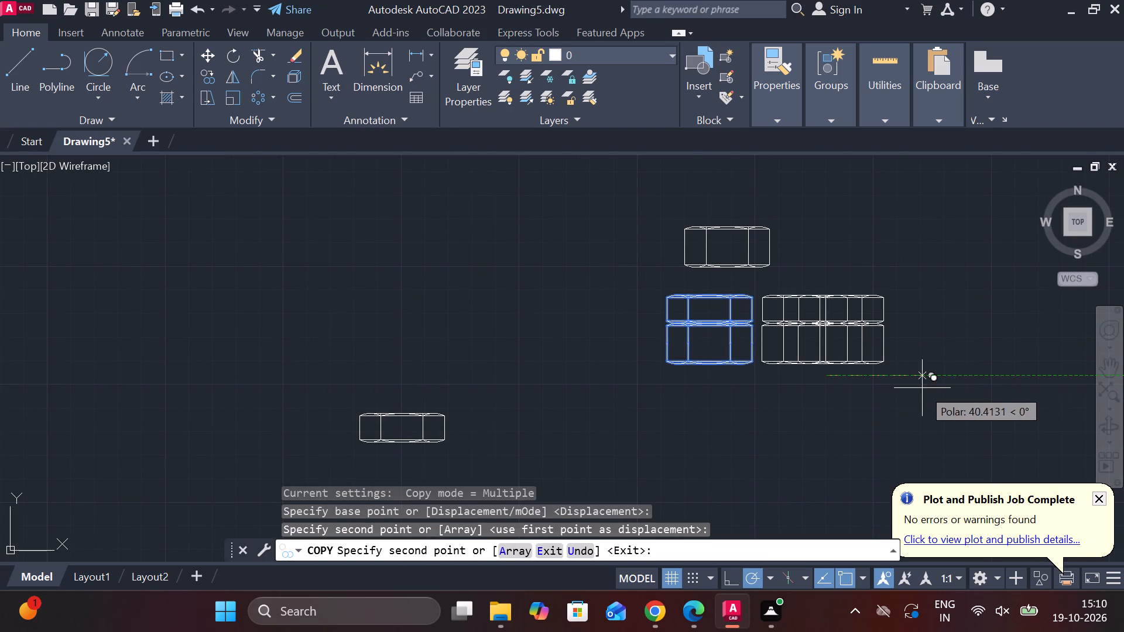
key("Escape")
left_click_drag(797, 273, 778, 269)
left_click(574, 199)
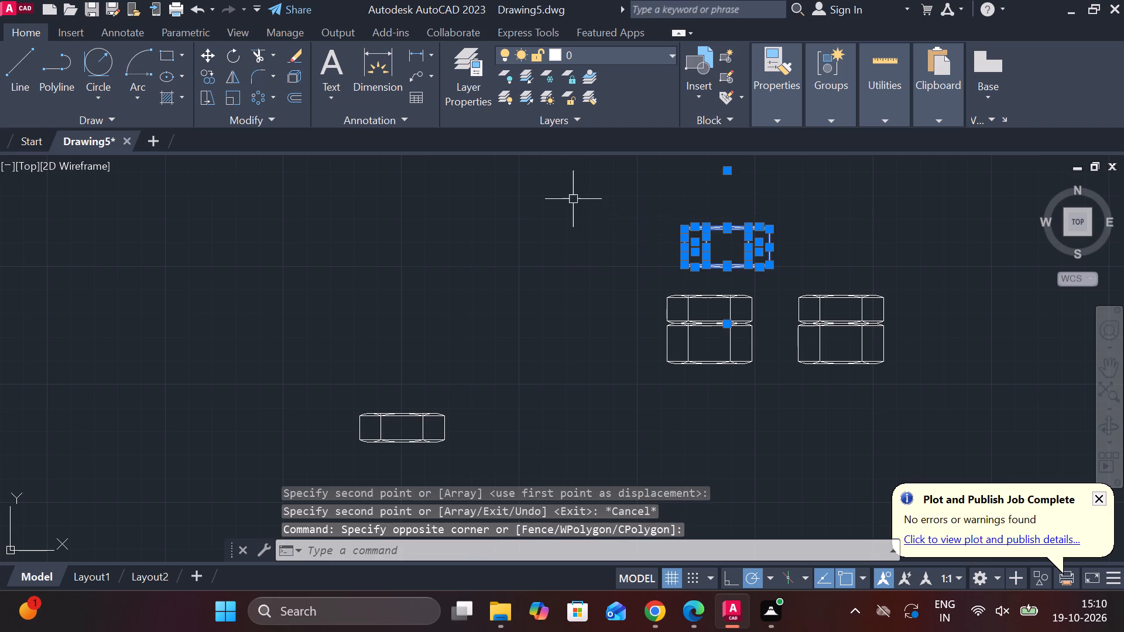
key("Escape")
Rotate the original stacked nut pair 90° counterclockwise about the thick nut's lower right corner.
left_click(633, 283)
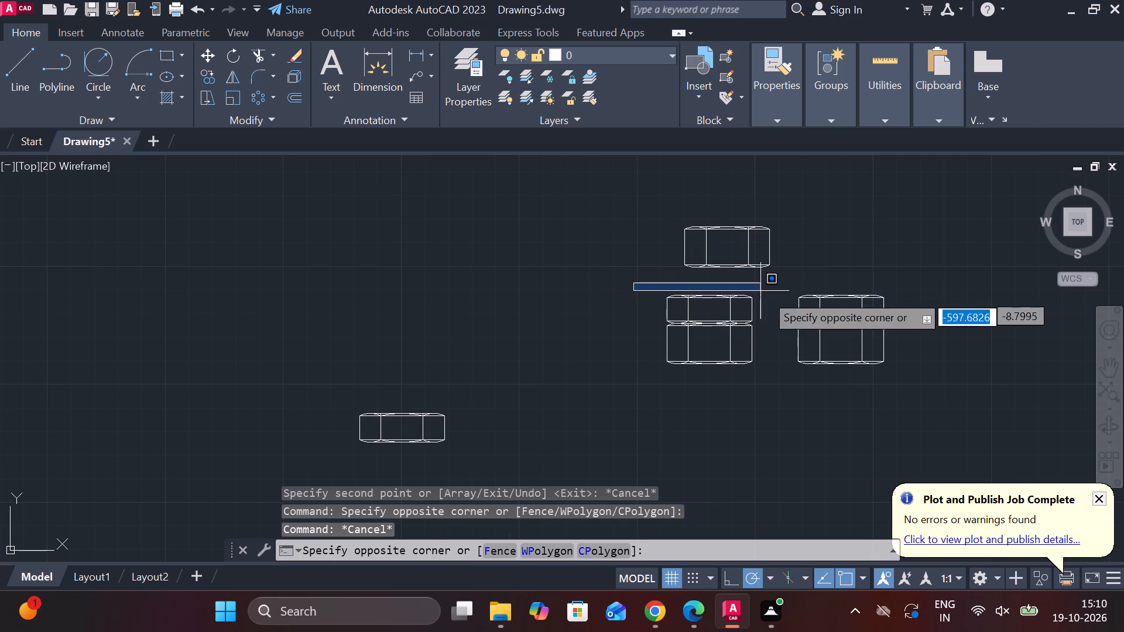
left_click(792, 395)
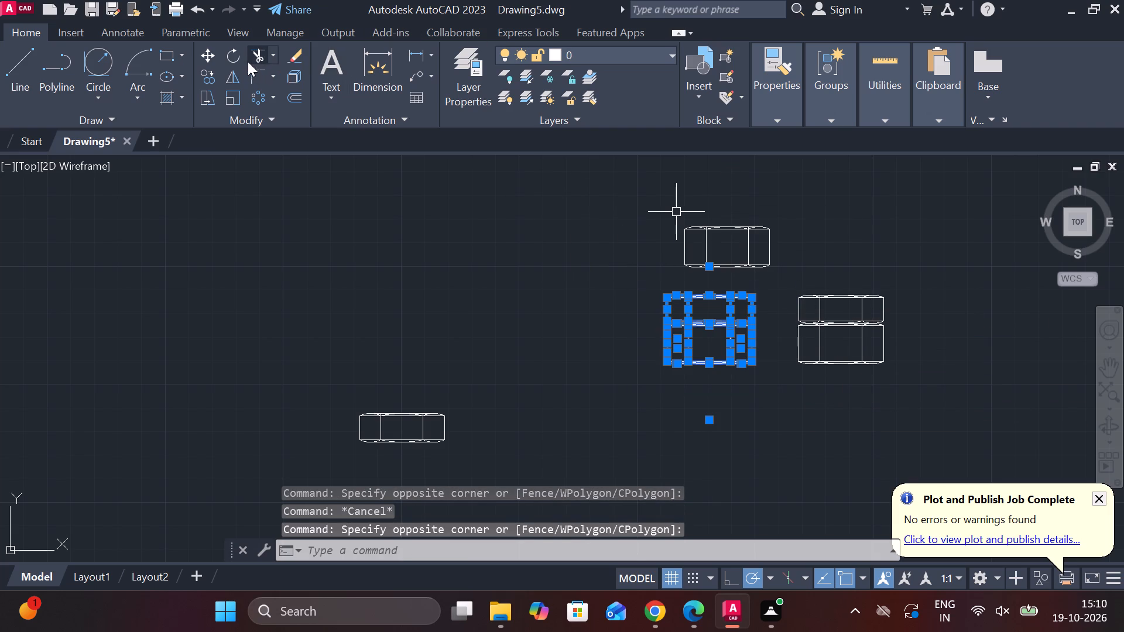
left_click(232, 53)
left_click(758, 369)
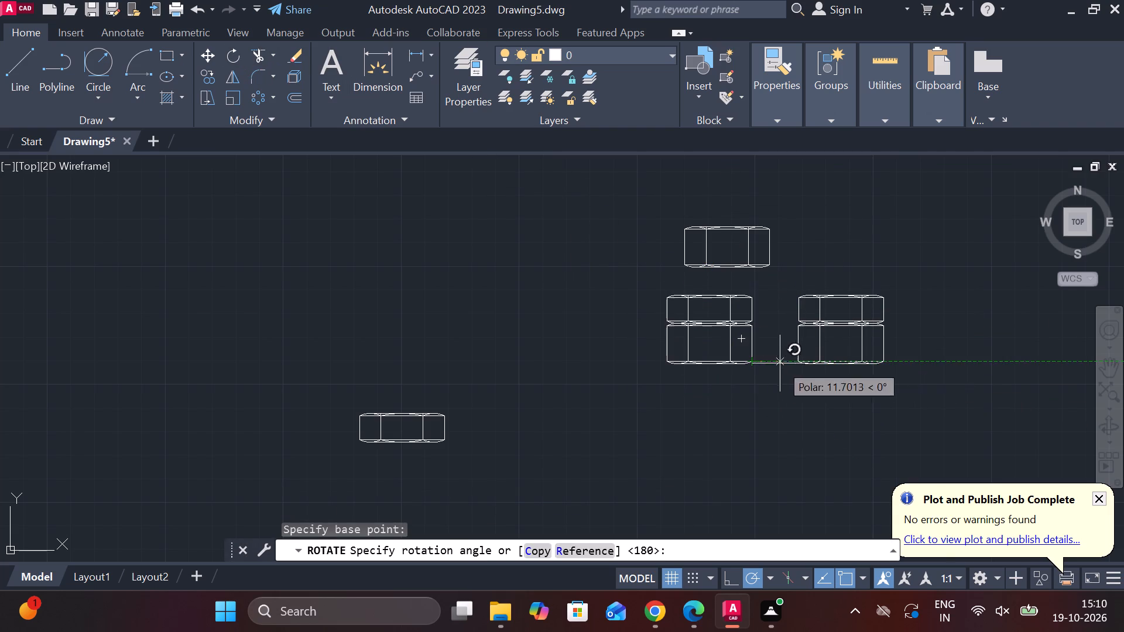
left_click(756, 194)
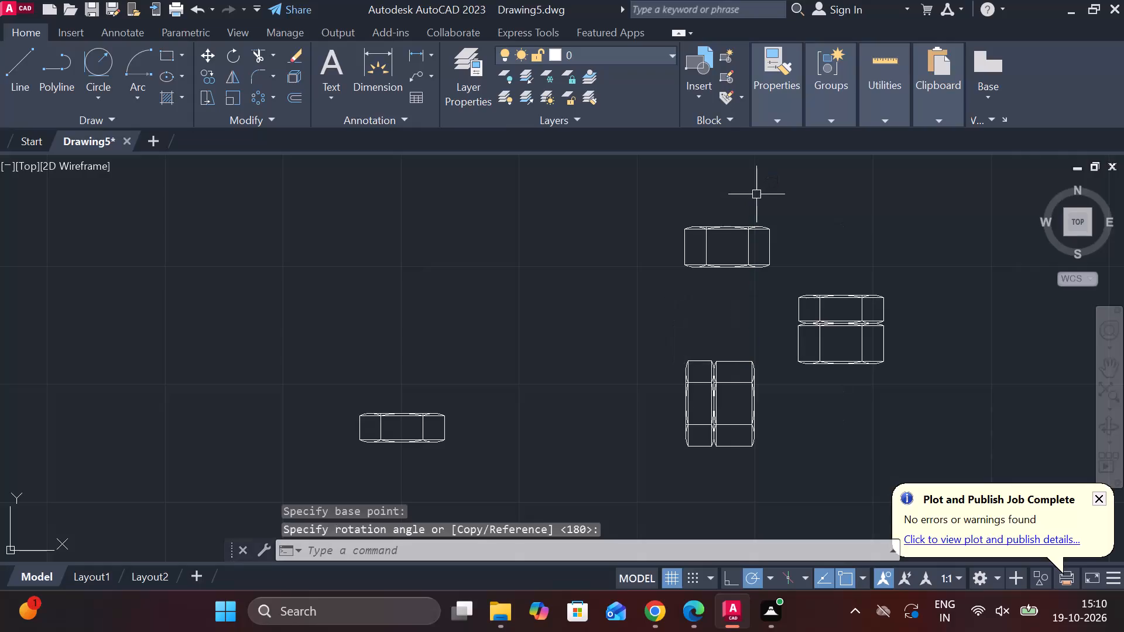
key("Escape")
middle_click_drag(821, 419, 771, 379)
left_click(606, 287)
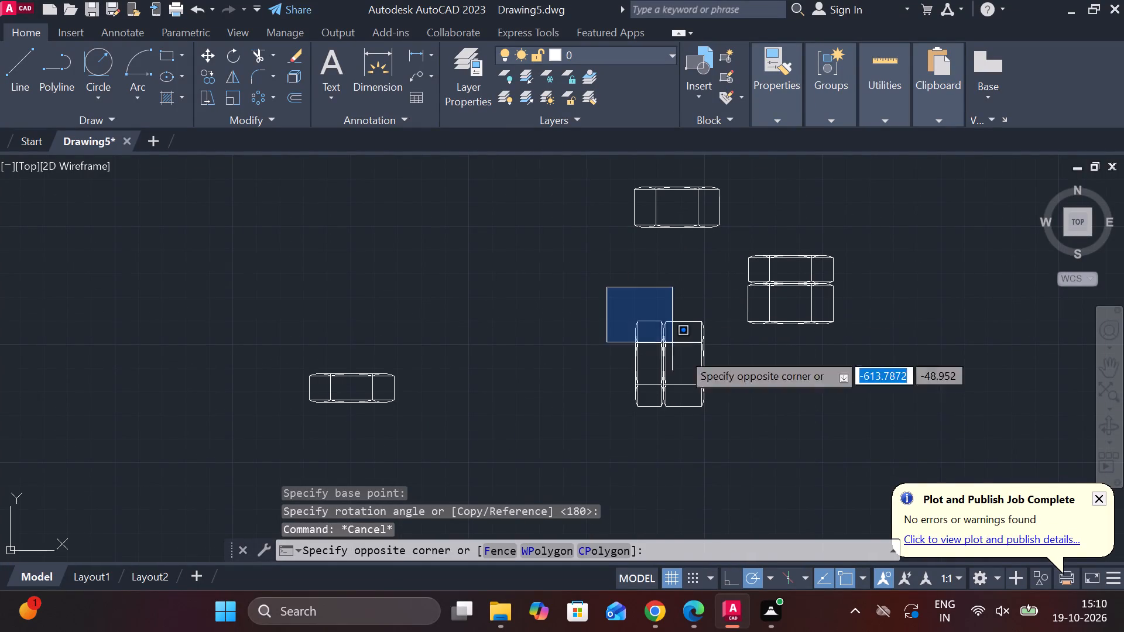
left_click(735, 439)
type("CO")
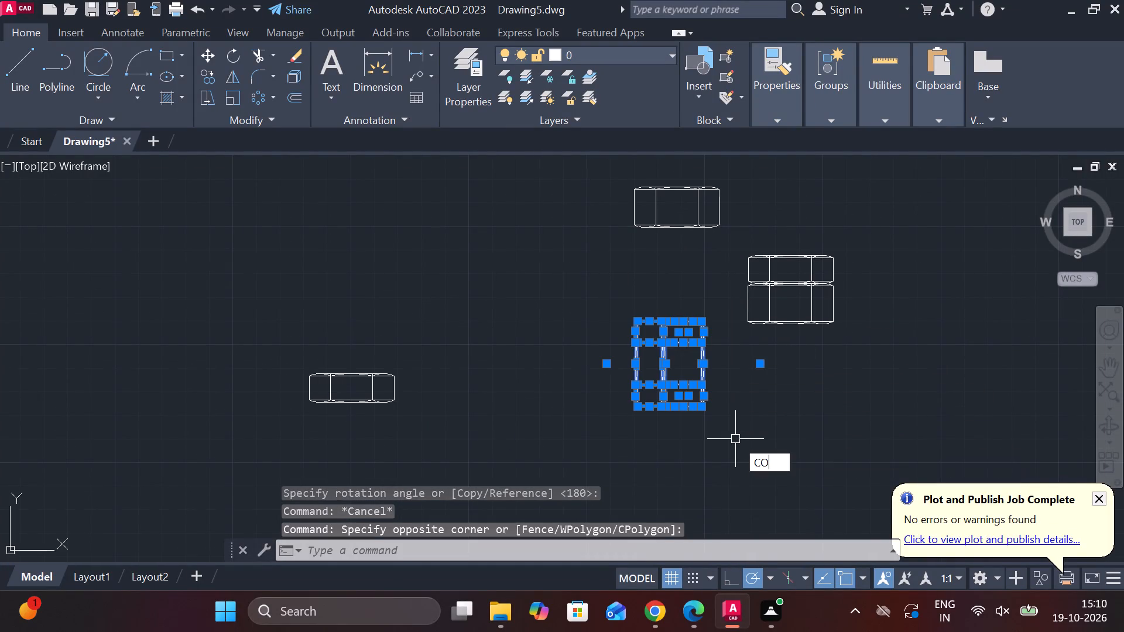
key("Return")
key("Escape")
Move the rotated nut pair to a free spot beside the threaded end of the assembly's upper stud.
left_click(737, 438)
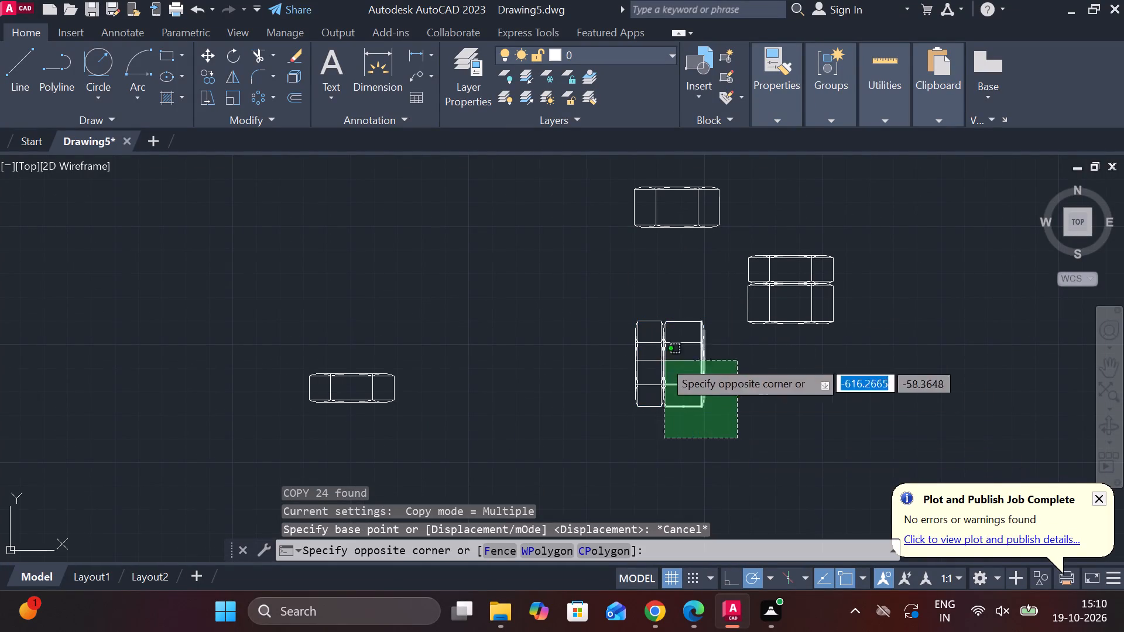
left_click(579, 295)
key("m")
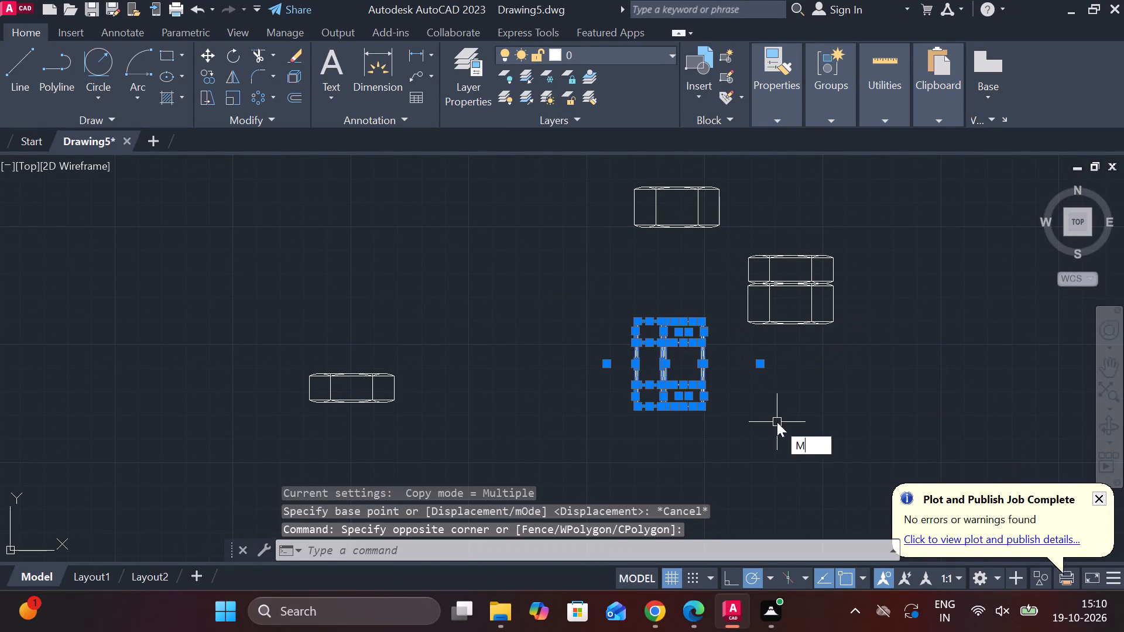
key("Return")
left_click(777, 422)
scroll(793, 424, "down", 2)
middle_click_drag(789, 424, 567, 247)
middle_click_drag(875, 393, 493, 297)
middle_click_drag(658, 341, 529, 351)
scroll(524, 350, "down", 1)
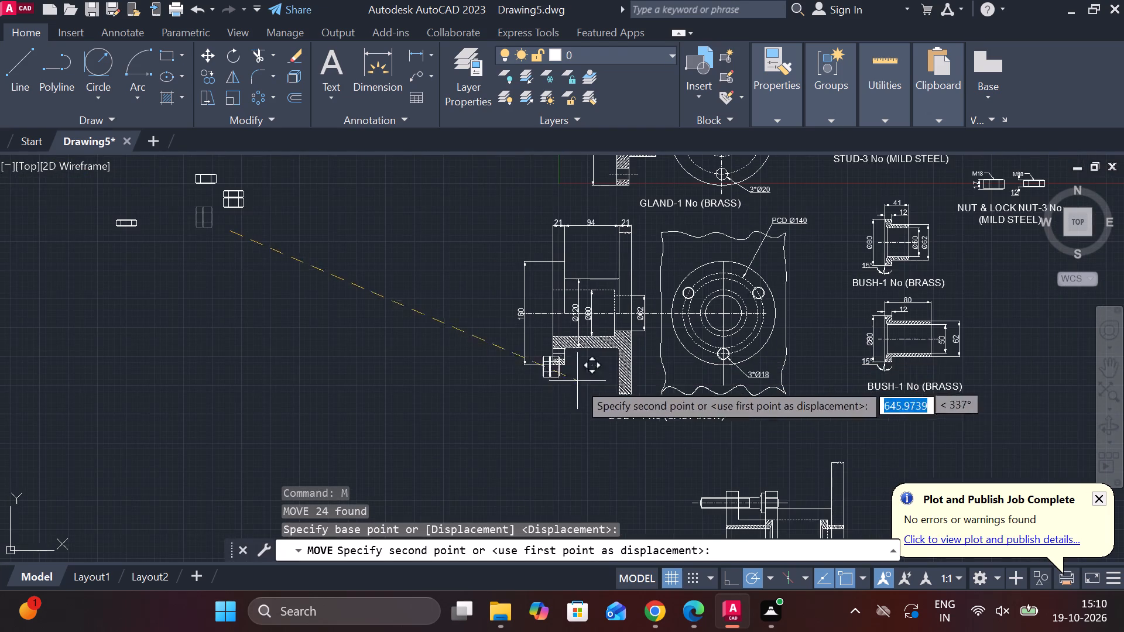
middle_click_drag(630, 423, 557, 194)
scroll(636, 277, "up", 3)
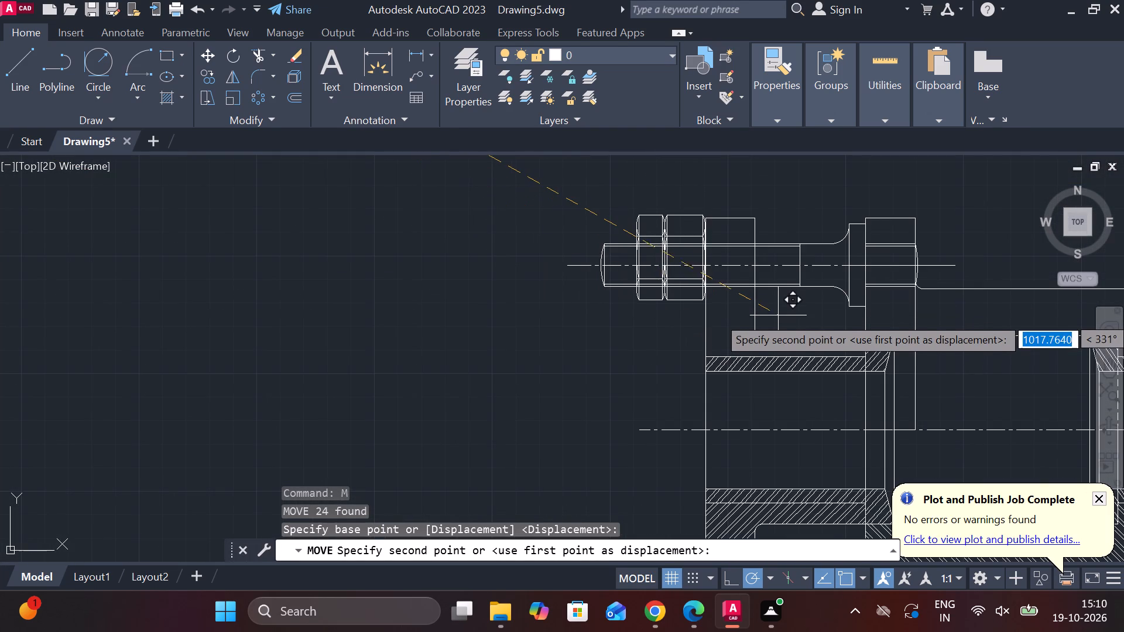
left_click(605, 332)
Move the nut pair from the thick nut's outer face midpoint onto the upper stud's centreline at the gland flange face.
left_click(416, 199)
left_click(578, 380)
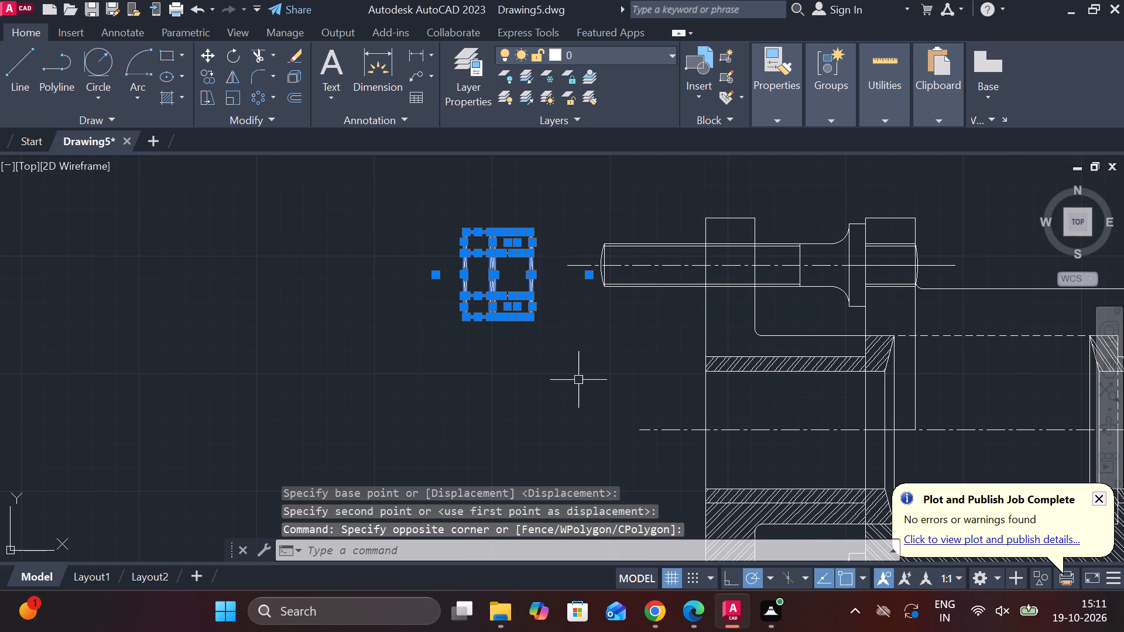
key("m")
key("Return")
scroll(532, 278, "up", 2)
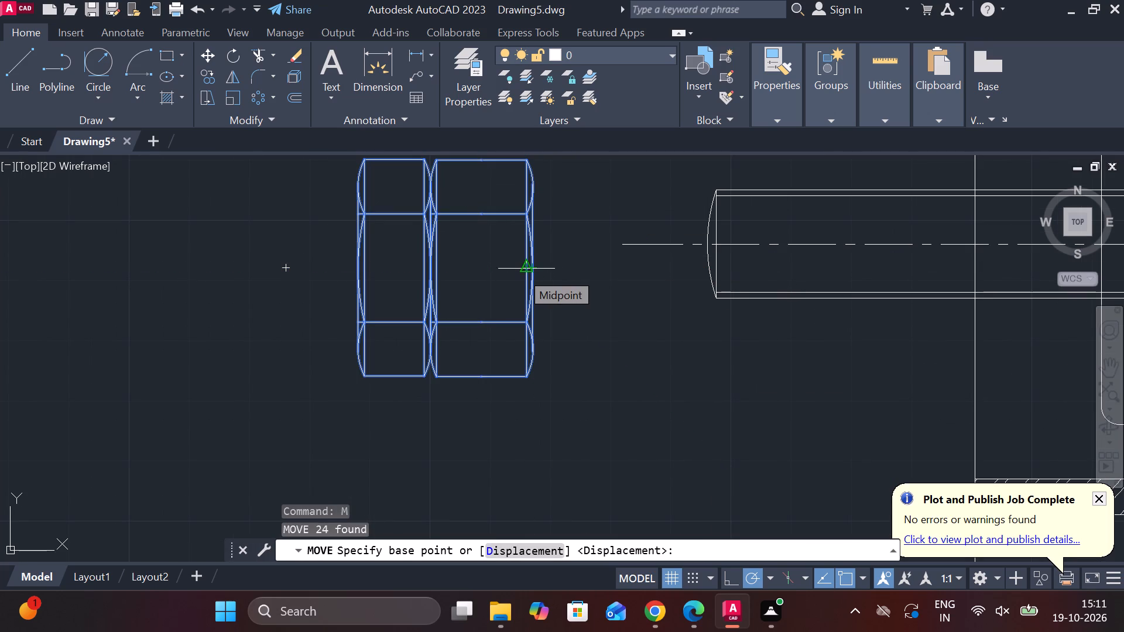
scroll(537, 272, "down", 1)
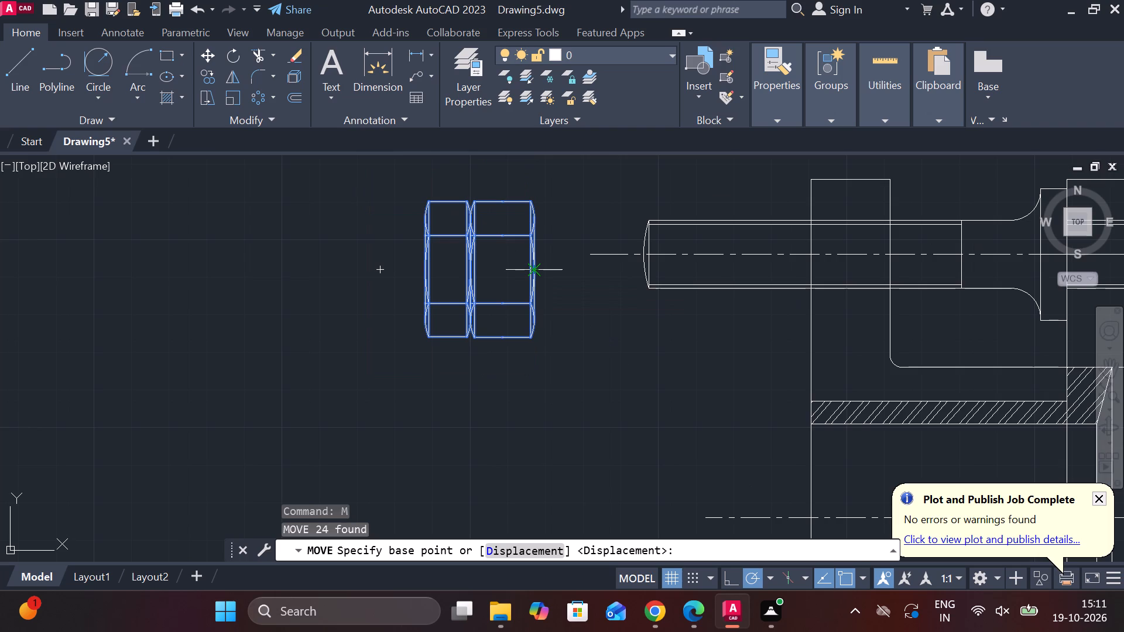
scroll(537, 273, "up", 1)
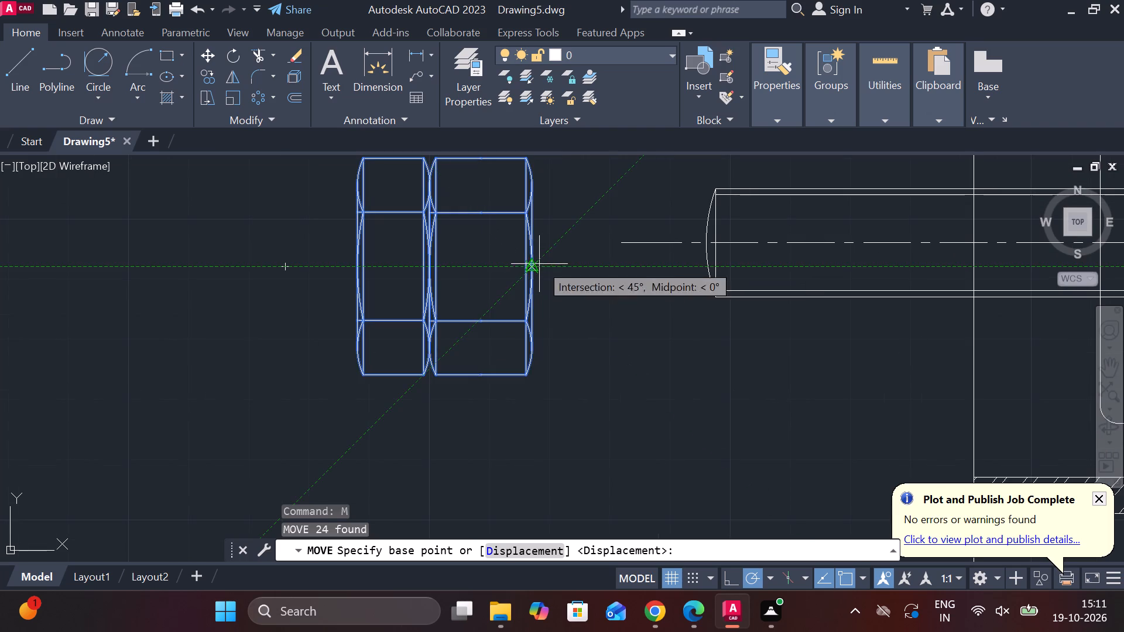
left_click(533, 268)
scroll(549, 269, "down", 1)
middle_click_drag(684, 266, 560, 268)
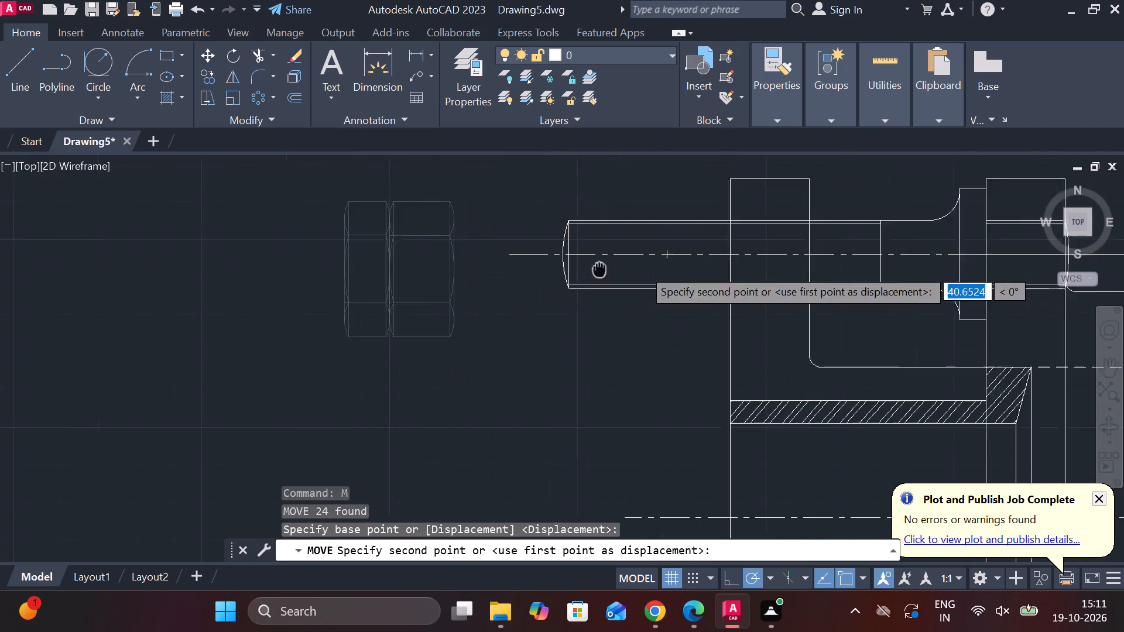
middle_click_drag(560, 268, 523, 268)
scroll(621, 248, "up", 1)
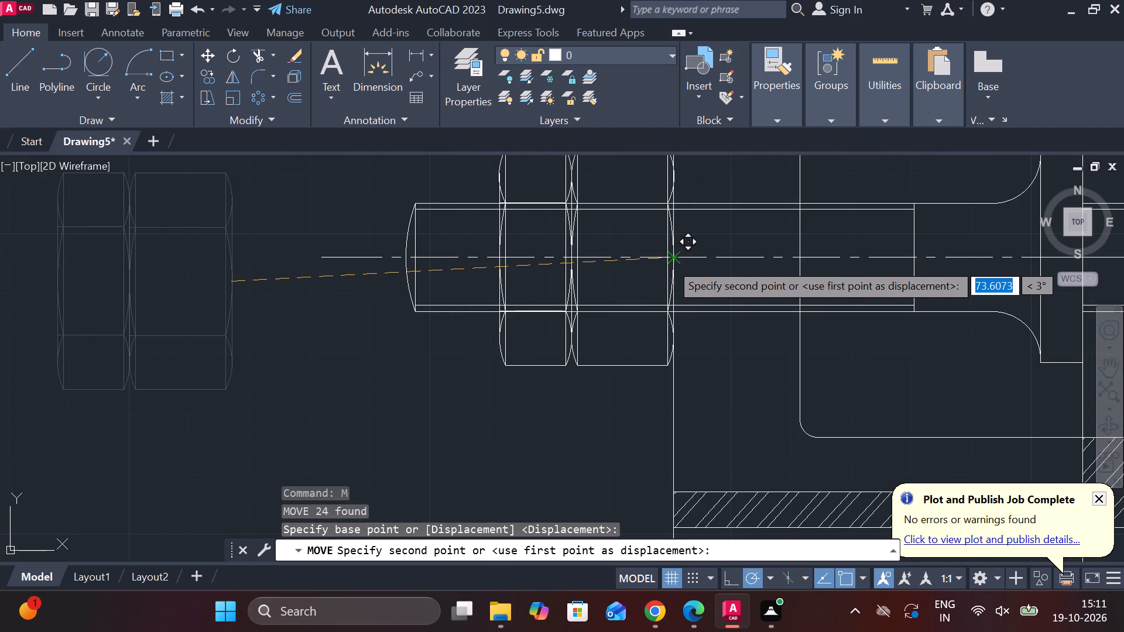
left_click(670, 262)
Move the remaining unrotated stacked nut pair to a free spot beside the threaded end of the assembly's lower stud.
scroll(743, 293, "down", 2)
scroll(711, 377, "down", 1)
middle_click_drag(681, 387, 687, 362)
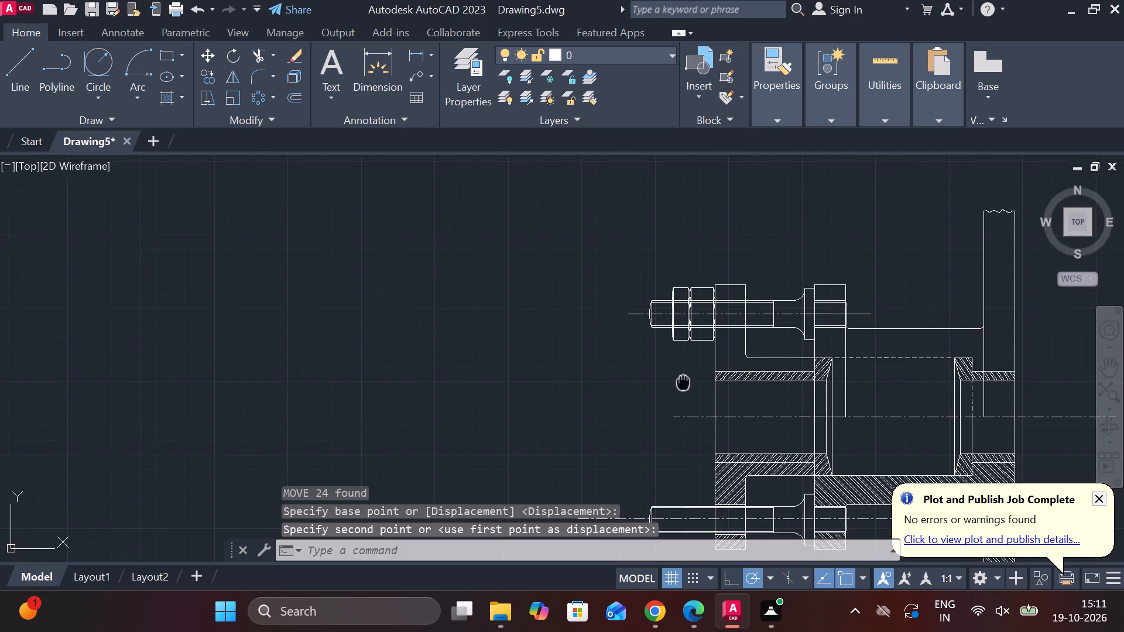
middle_click_drag(687, 362, 691, 346)
scroll(690, 342, "down", 3)
middle_click_drag(465, 308, 542, 409)
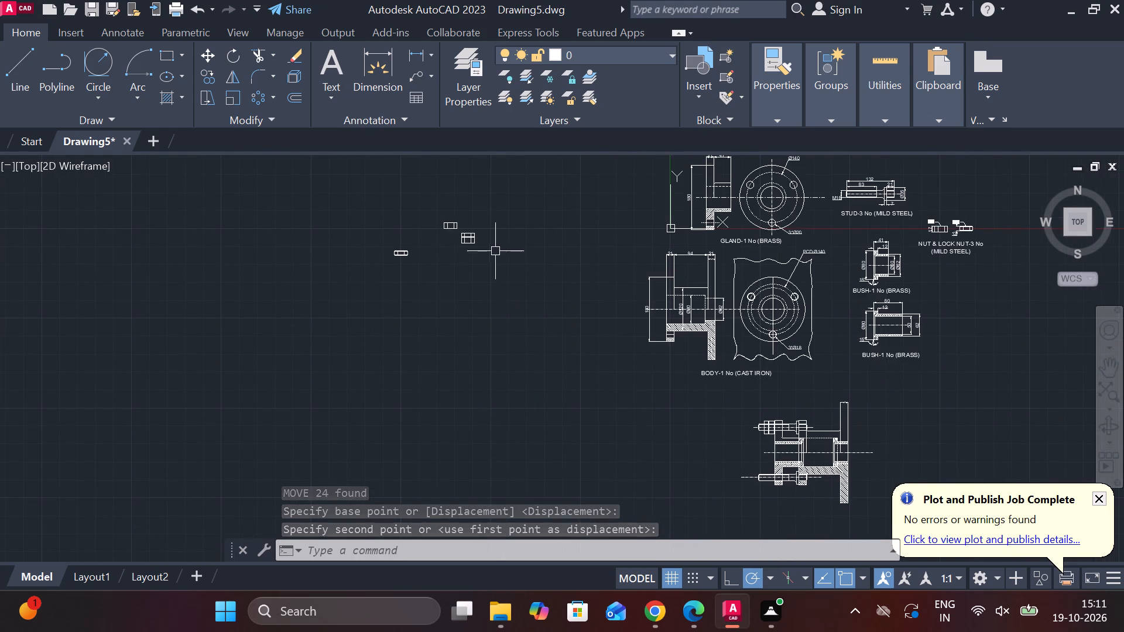
scroll(476, 249, "up", 3)
middle_click_drag(446, 242, 471, 310)
left_click_drag(416, 239, 426, 239)
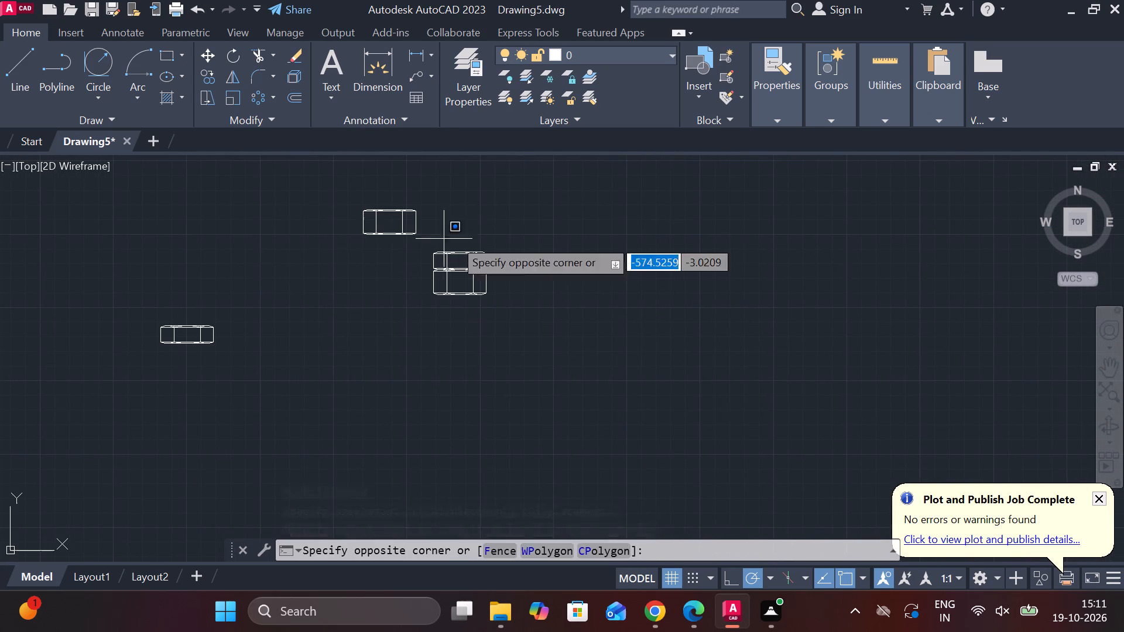
left_click(534, 315)
key("m")
key("Return")
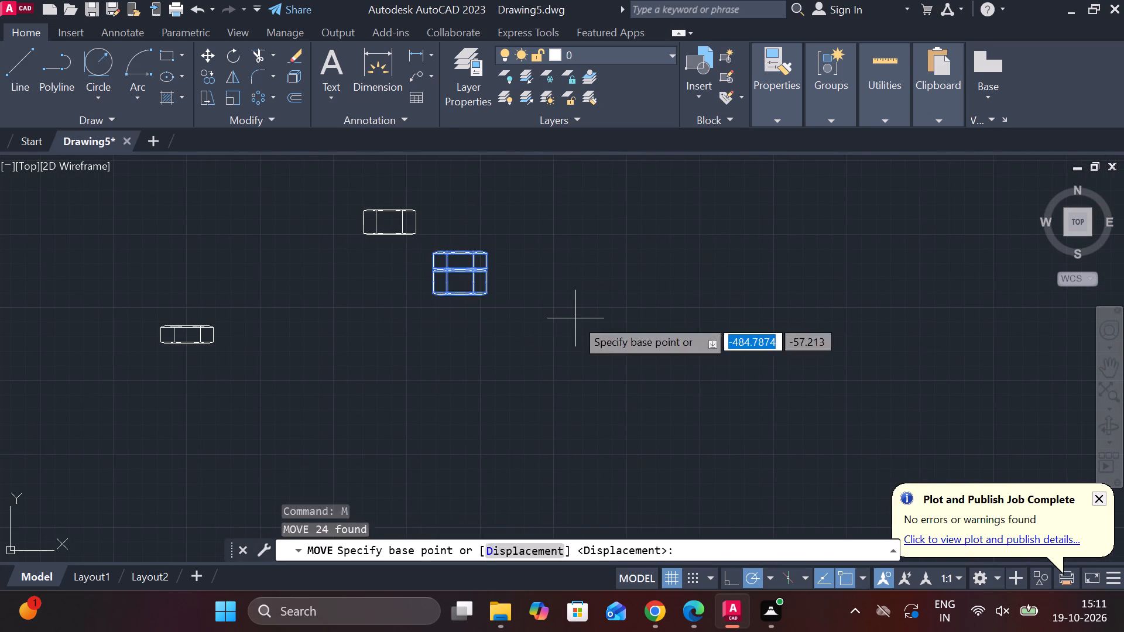
left_click_drag(575, 318, 598, 360)
scroll(627, 372, "down", 3)
middle_click_drag(727, 404, 596, 207)
scroll(751, 390, "up", 2)
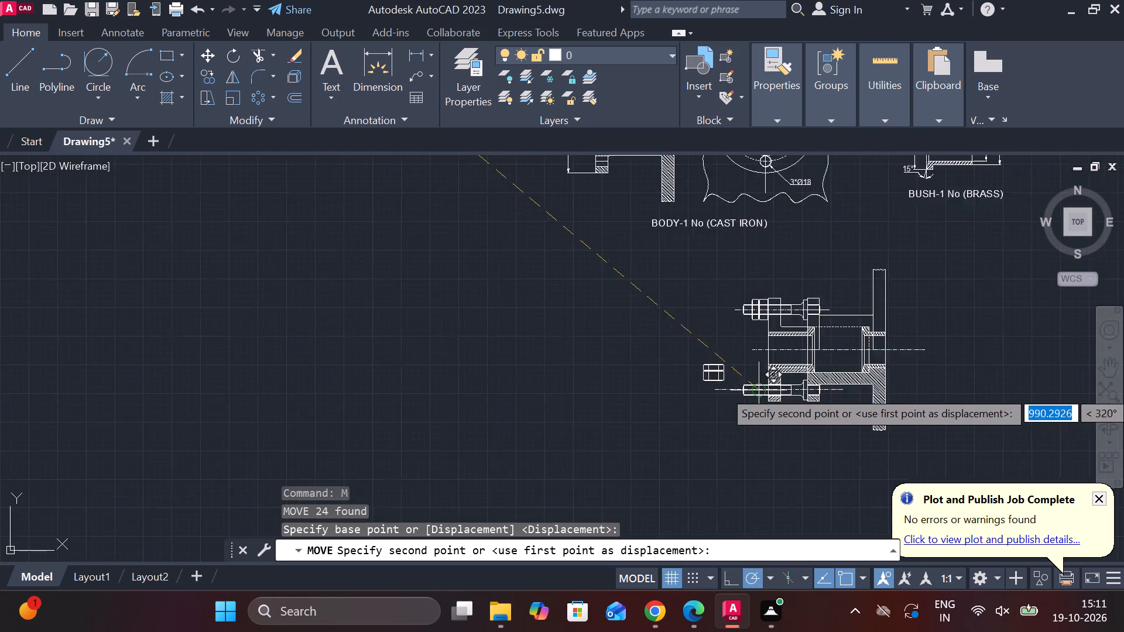
middle_click_drag(743, 371, 732, 358)
scroll(732, 368, "up", 2)
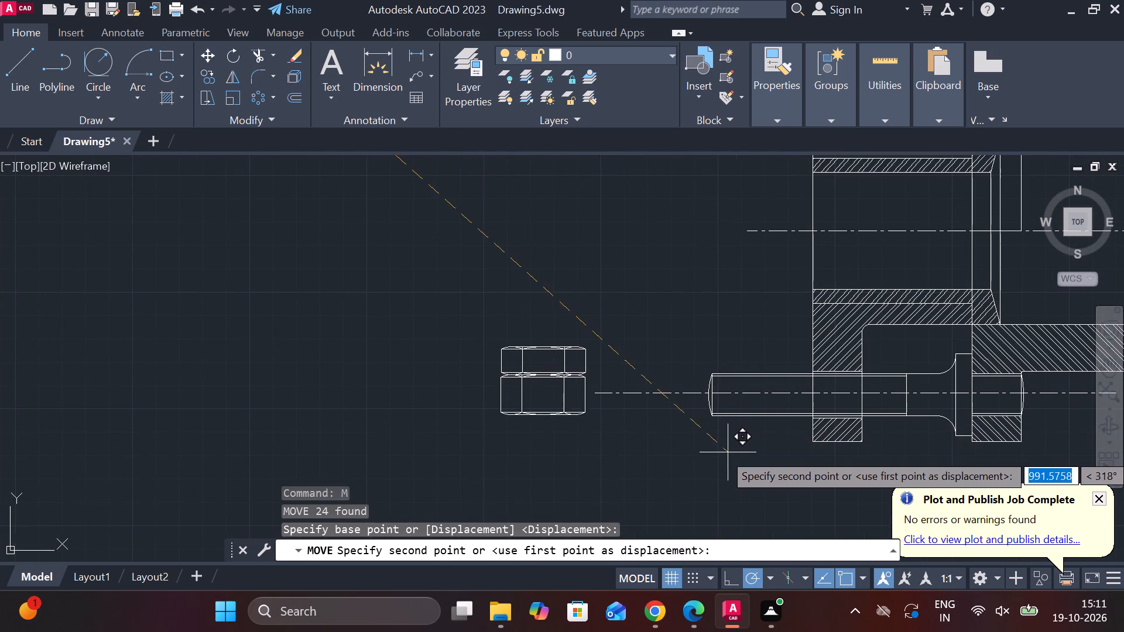
left_click(714, 453)
Rotate the nut pair beside the lower stud 90° counterclockwise.
left_click_drag(445, 315, 474, 328)
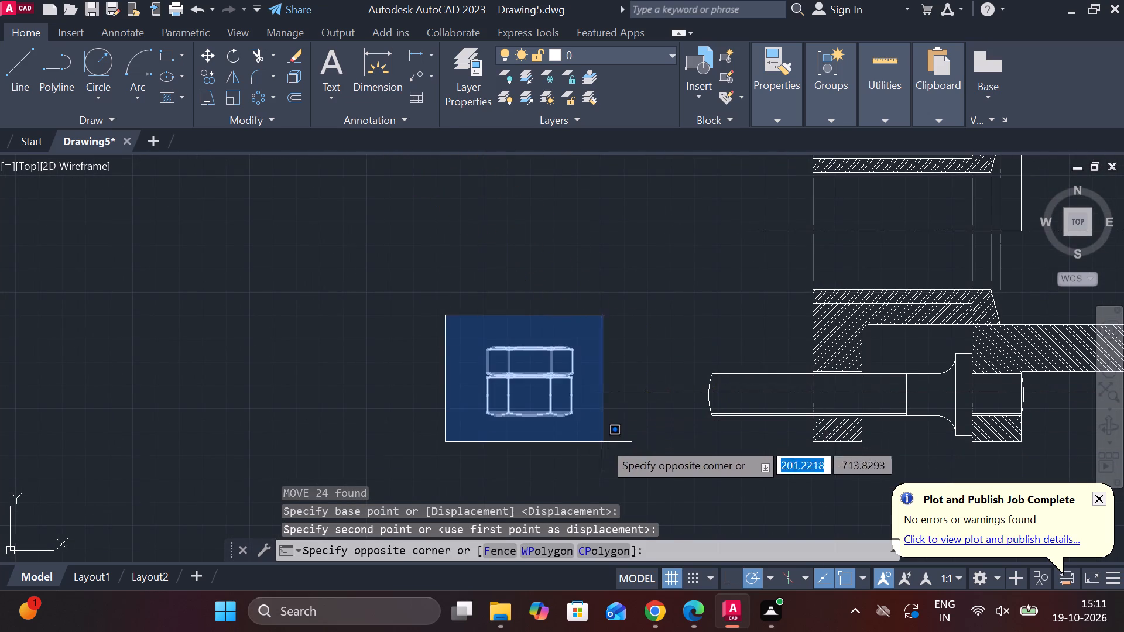
left_click(604, 442)
left_click(235, 54)
left_click(406, 300)
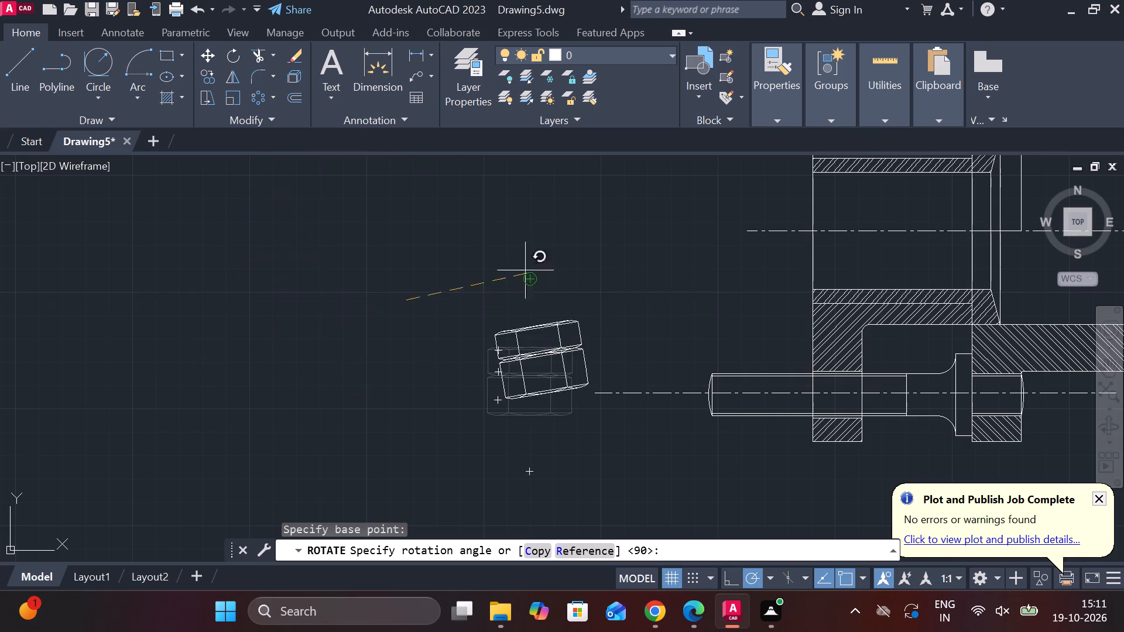
left_click(407, 260)
Move the rotated pair from the thick nut's outer face midpoint onto the lower stud's centreline at the gland flange face.
middle_click_drag(516, 279, 502, 374)
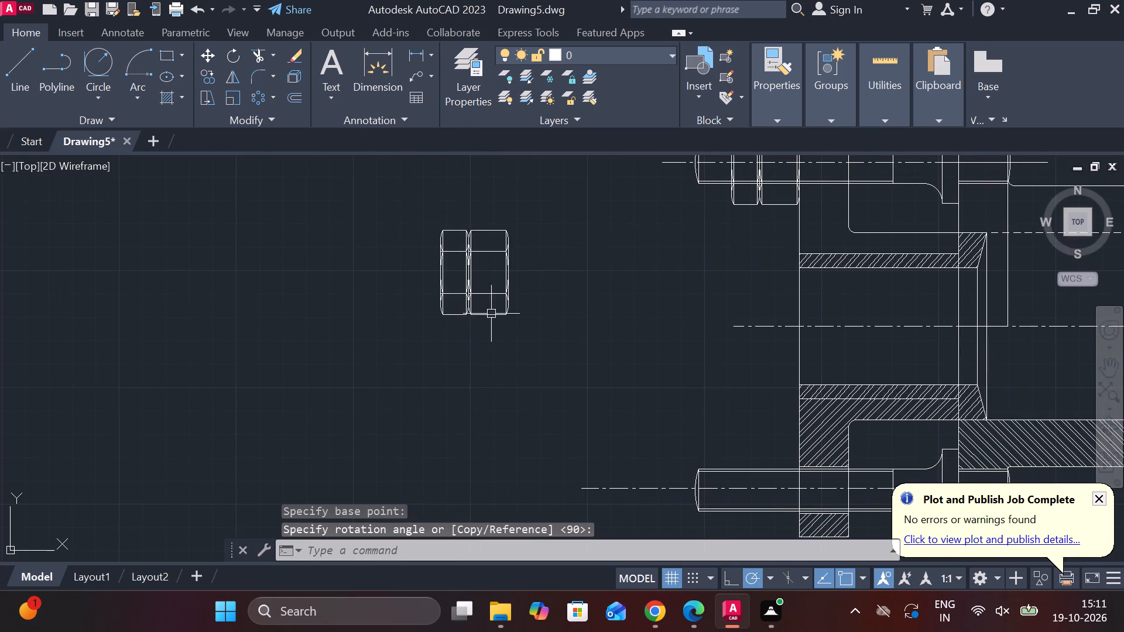
left_click_drag(398, 202, 471, 217)
left_click(569, 381)
key("m")
key("Return")
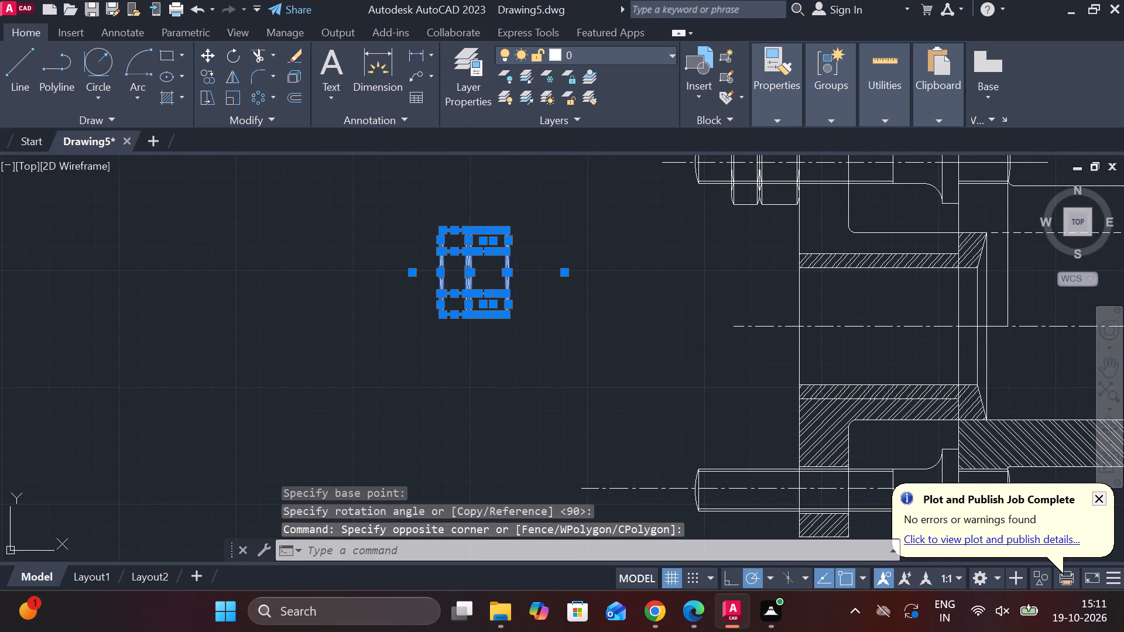
scroll(506, 267, "up", 3)
left_click(517, 279)
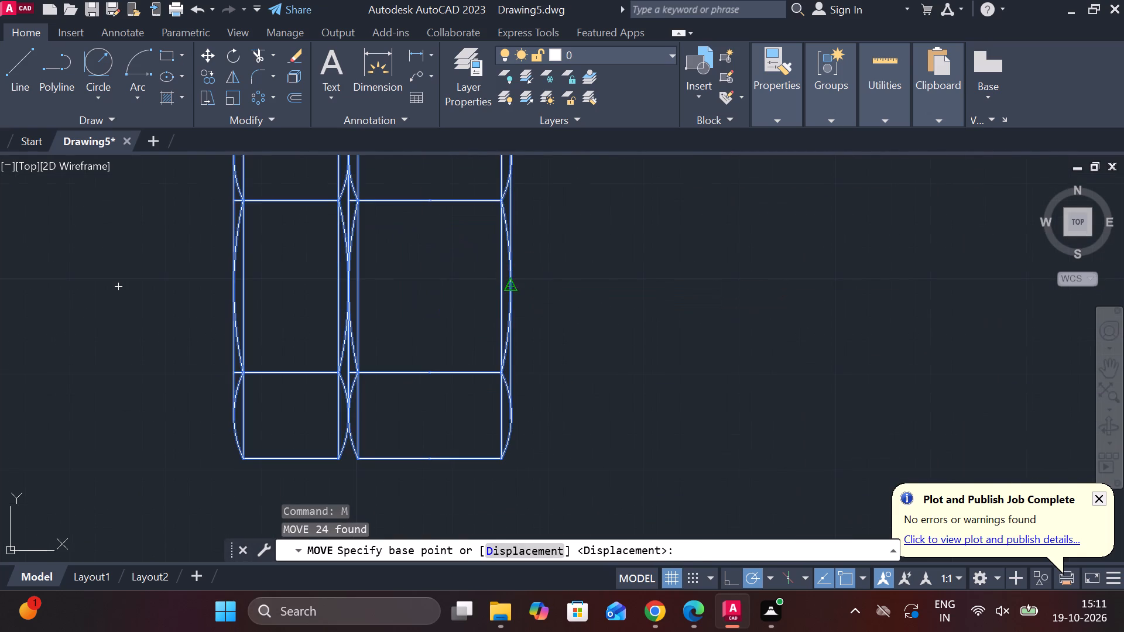
scroll(533, 283, "down", 3)
middle_click_drag(646, 355, 491, 200)
scroll(576, 307, "up", 3)
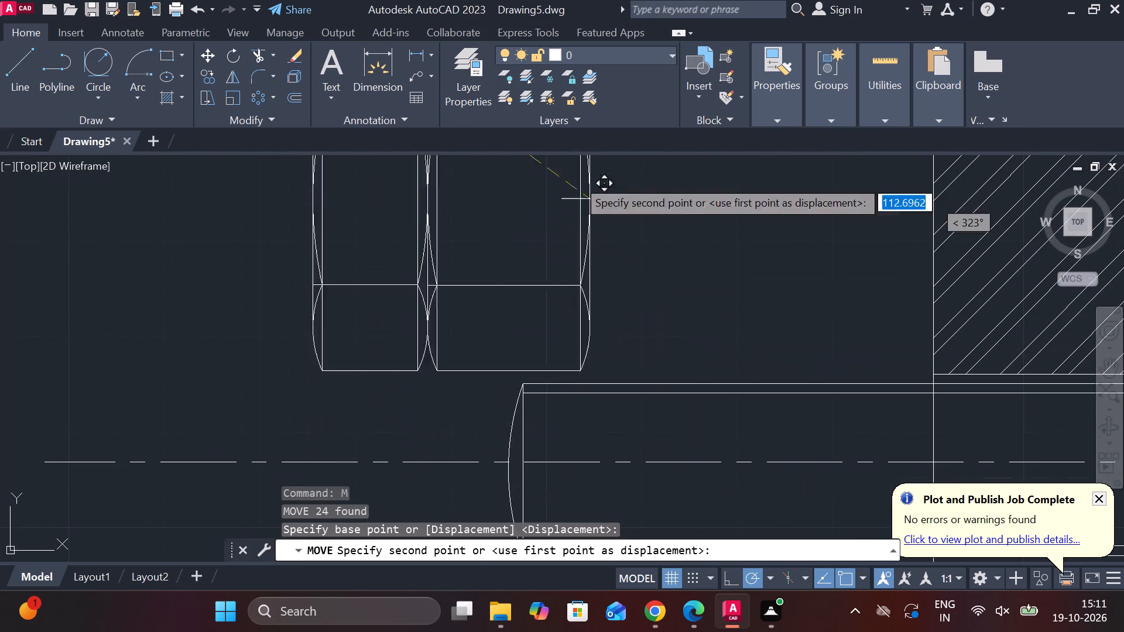
middle_click_drag(705, 262, 608, 184)
scroll(790, 372, "up", 1)
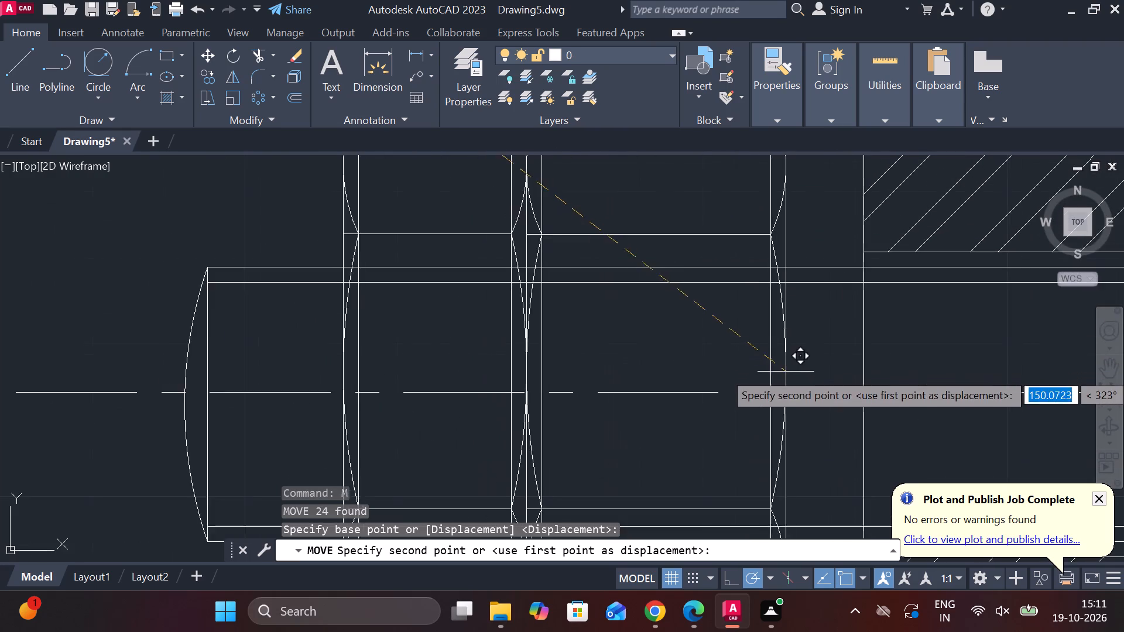
middle_click_drag(773, 372, 605, 228)
left_click(694, 252)
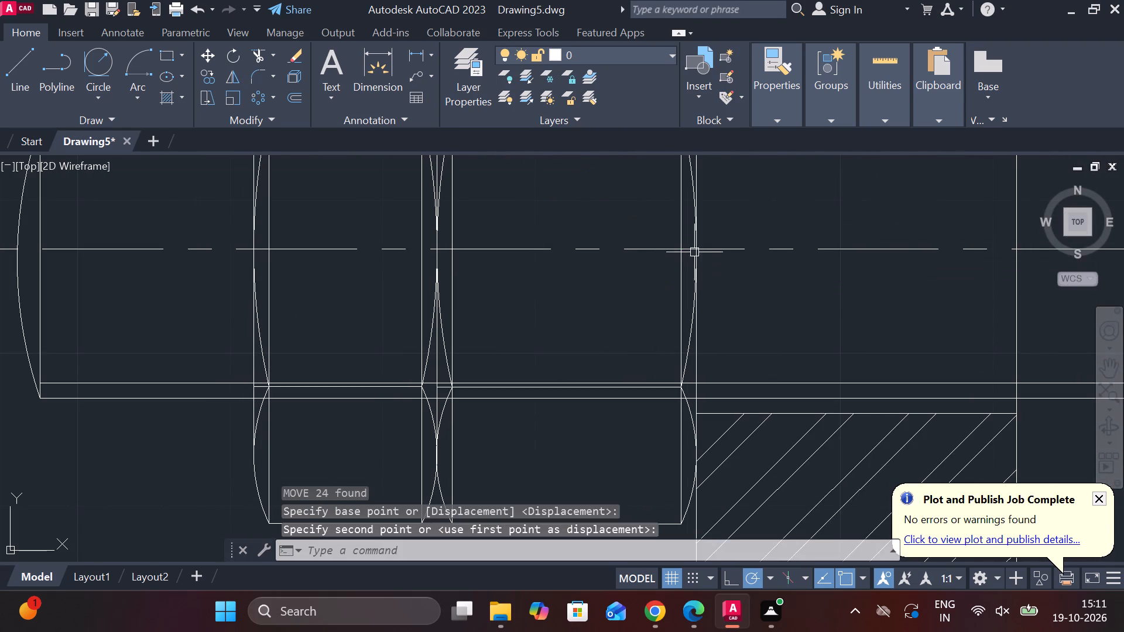
Examine the assembled section around the studs, bushes and body for overlapping lines.
scroll(747, 260, "down", 4)
scroll(839, 320, "down", 2)
middle_click_drag(872, 334, 868, 334)
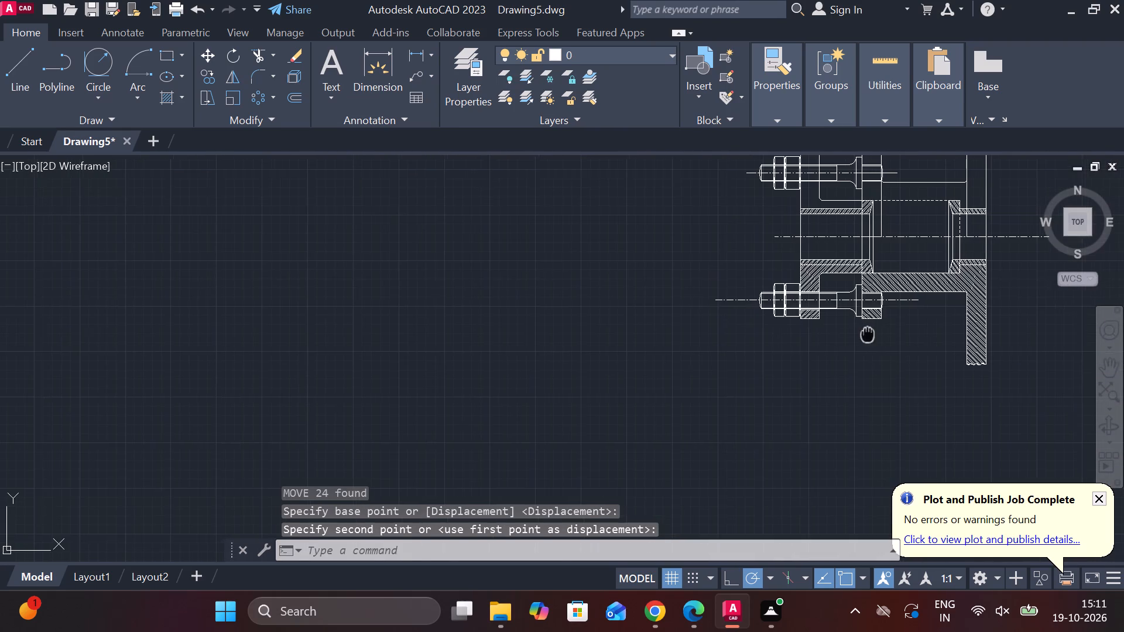
middle_click_drag(868, 334, 615, 389)
scroll(686, 290, "up", 1)
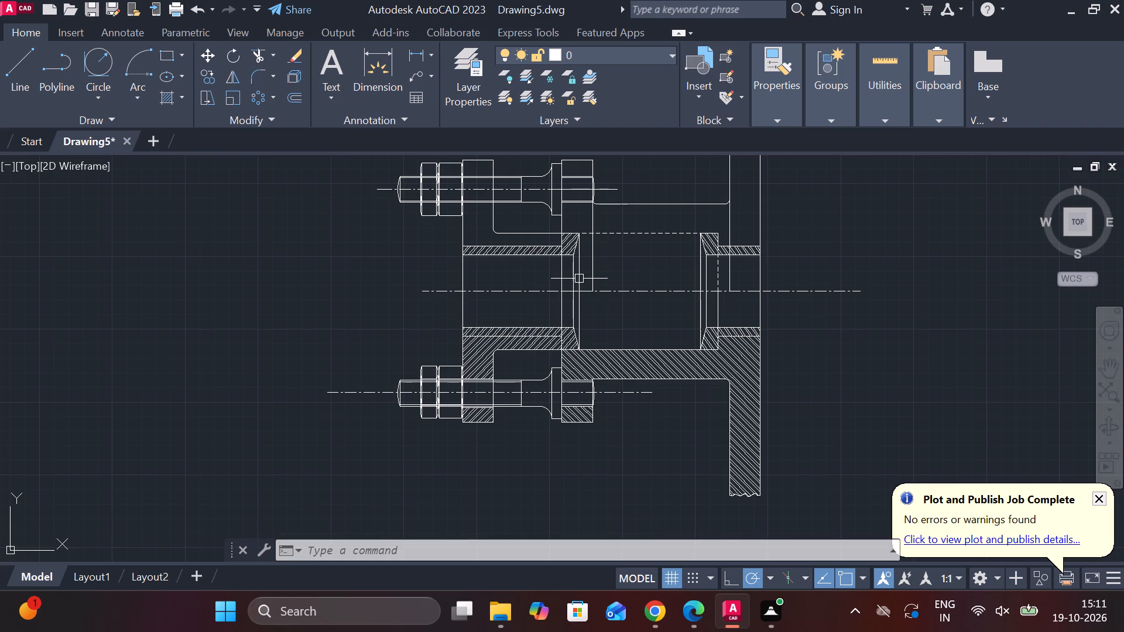
scroll(553, 285, "up", 1)
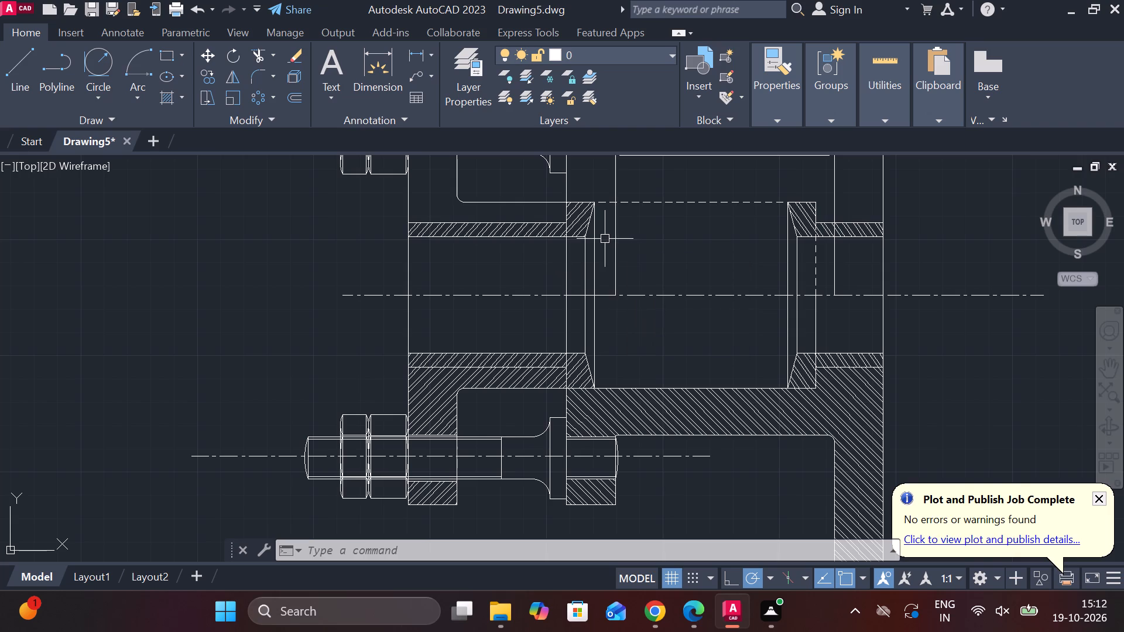
scroll(646, 259, "up", 1)
middle_click_drag(700, 260, 707, 261)
middle_click_drag(707, 282, 759, 294)
scroll(759, 294, "down", 1)
middle_click_drag(779, 303, 817, 308)
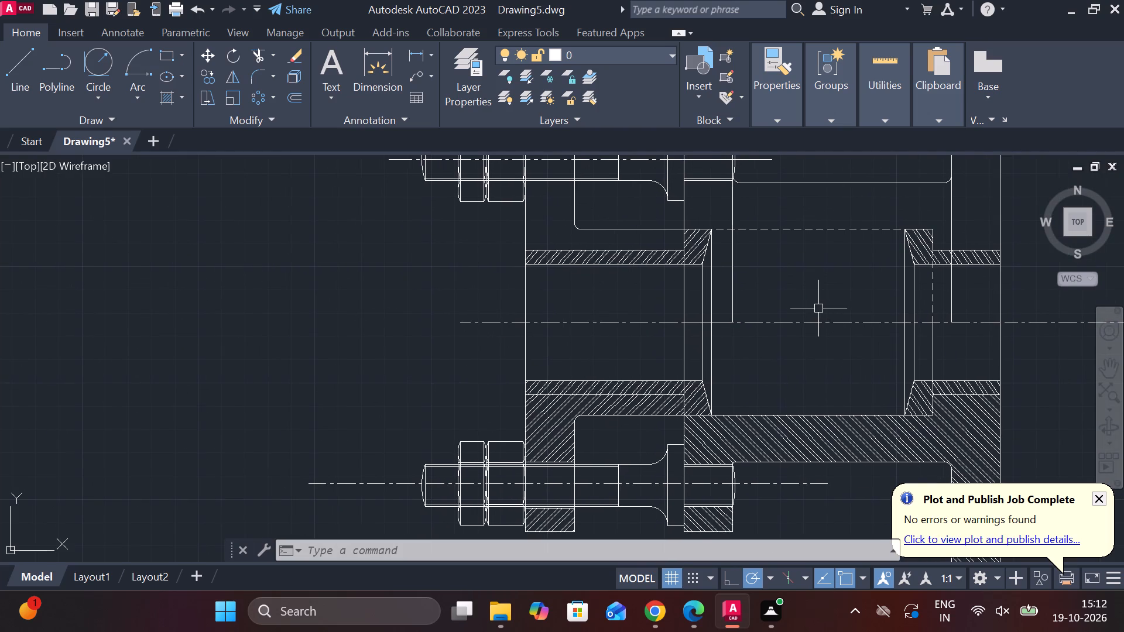
Trim away the upper stud's outlines, end arc and centreline inside and beyond the body's upper flange.
type("TR")
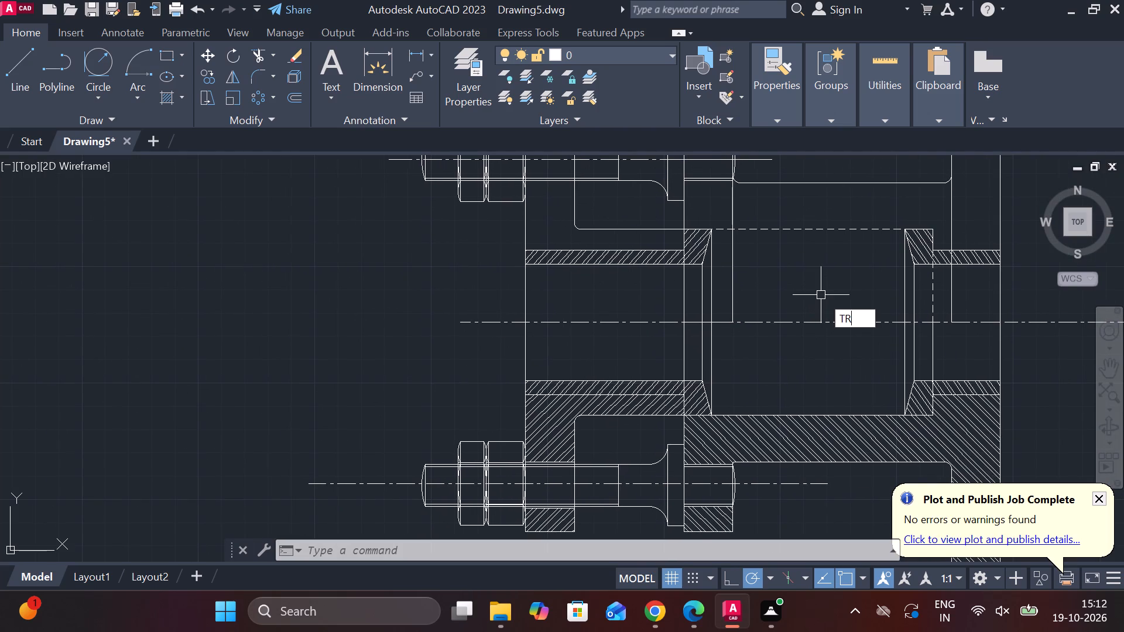
key("space")
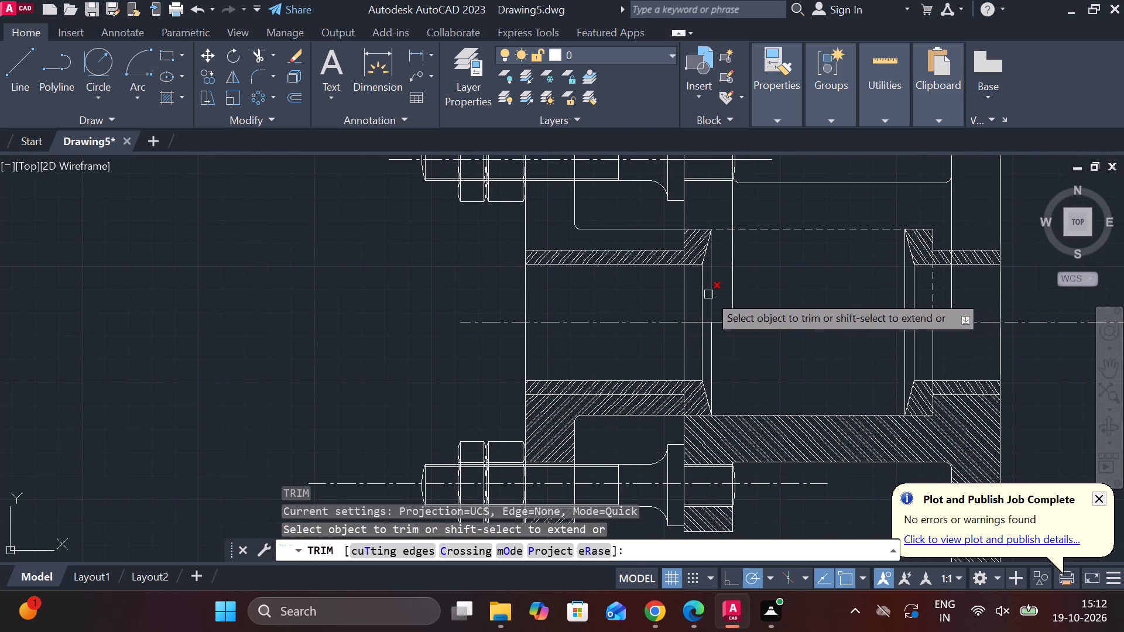
middle_click_drag(717, 270, 734, 310)
middle_click_drag(735, 191, 738, 250)
left_click_drag(736, 227, 735, 227)
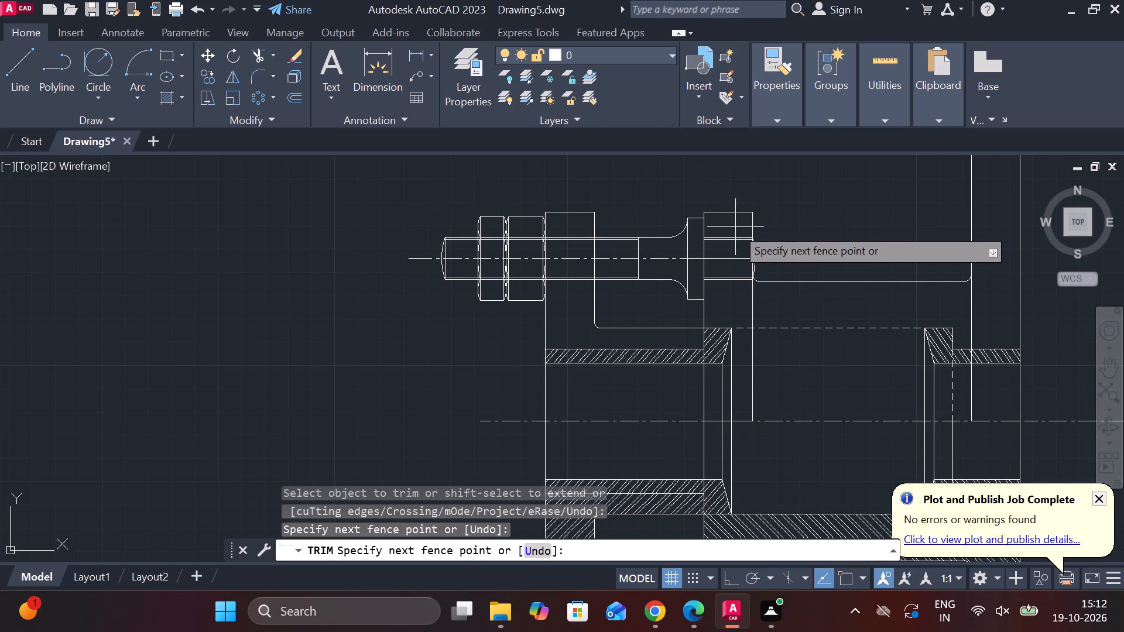
left_click_drag(735, 227, 734, 238)
left_click(725, 290)
left_click(763, 262)
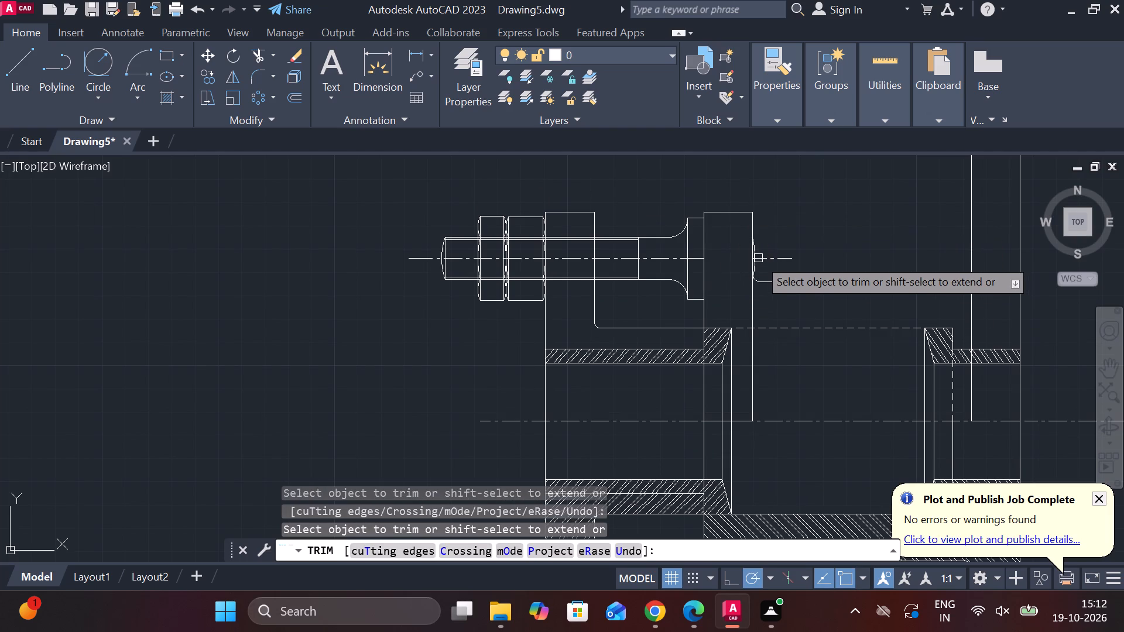
left_click(756, 257)
scroll(758, 257, "up", 2)
left_click(750, 257)
left_click(750, 263)
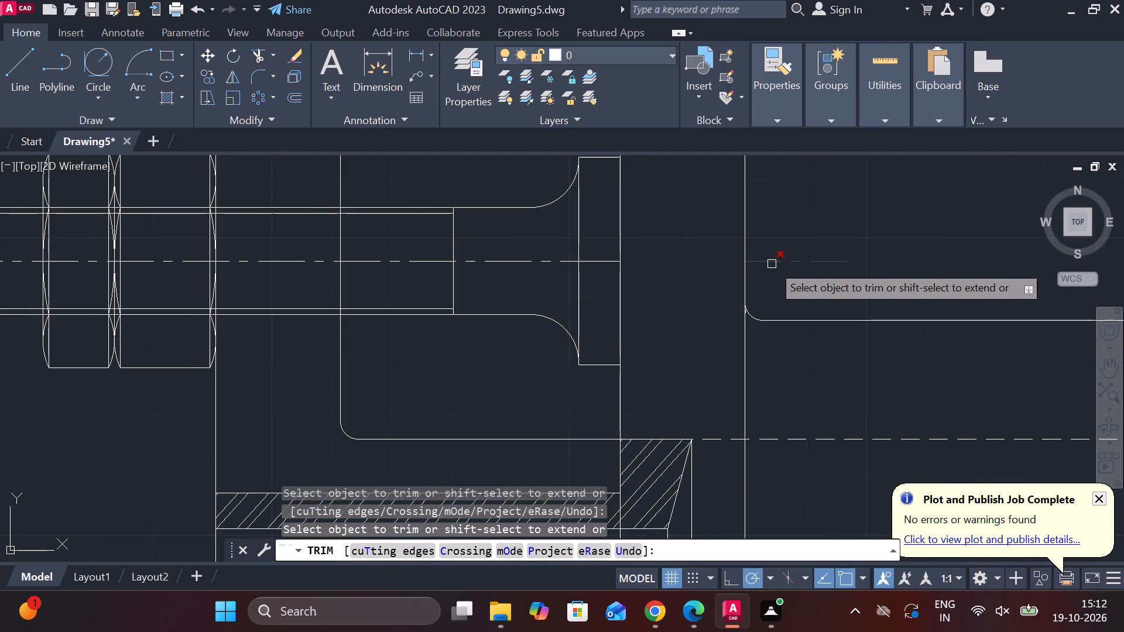
left_click(772, 264)
Trim the gland bush's edges, outlines and hatching out of the upper half of the assembly.
scroll(776, 265, "down", 2)
left_click(731, 365)
left_click(739, 350)
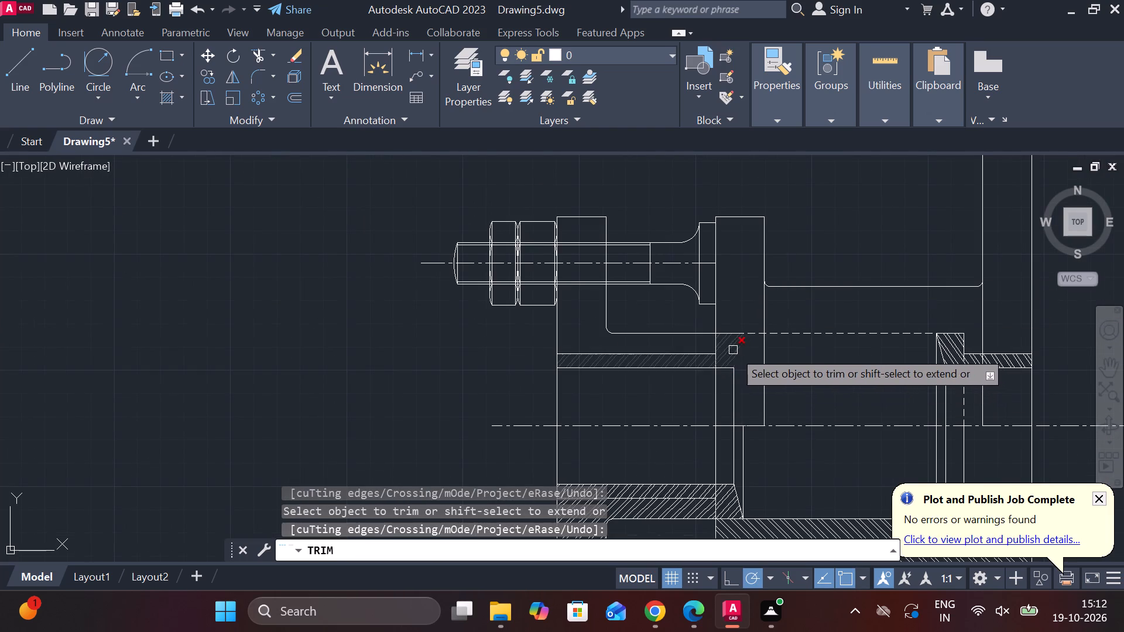
left_click(733, 350)
left_click(733, 364)
left_click(733, 371)
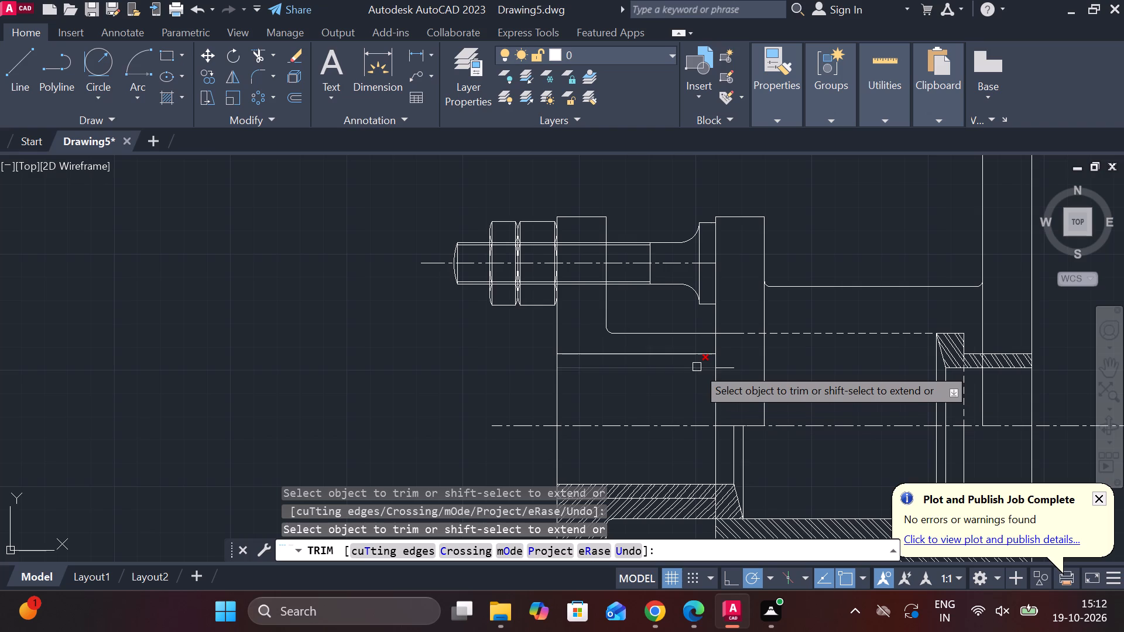
left_click(697, 367)
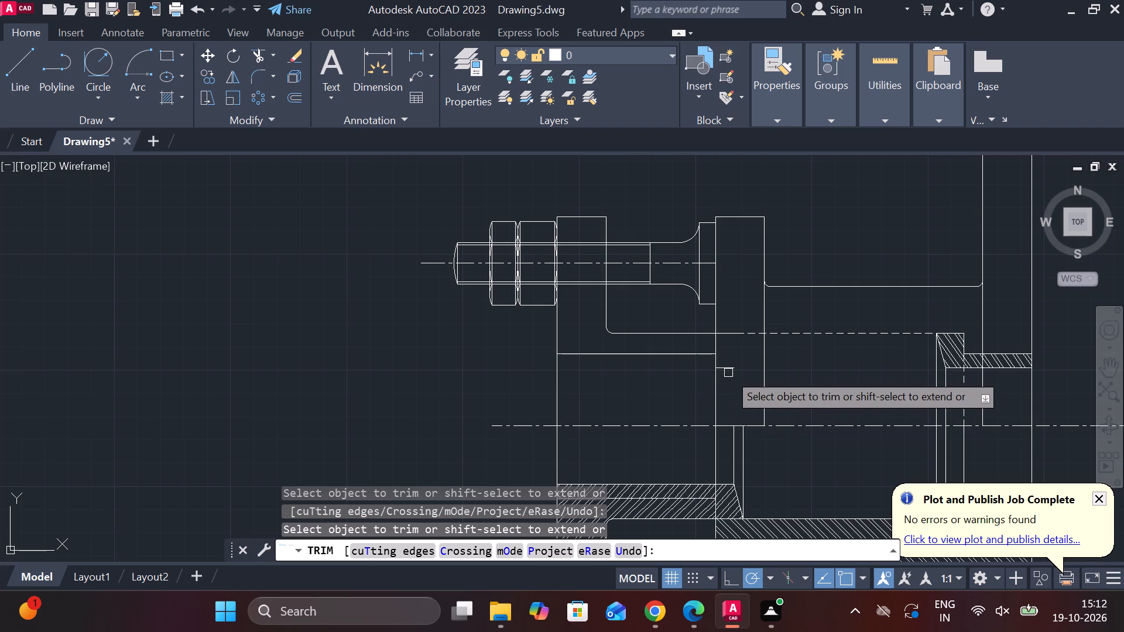
left_click(728, 373)
left_click(734, 373)
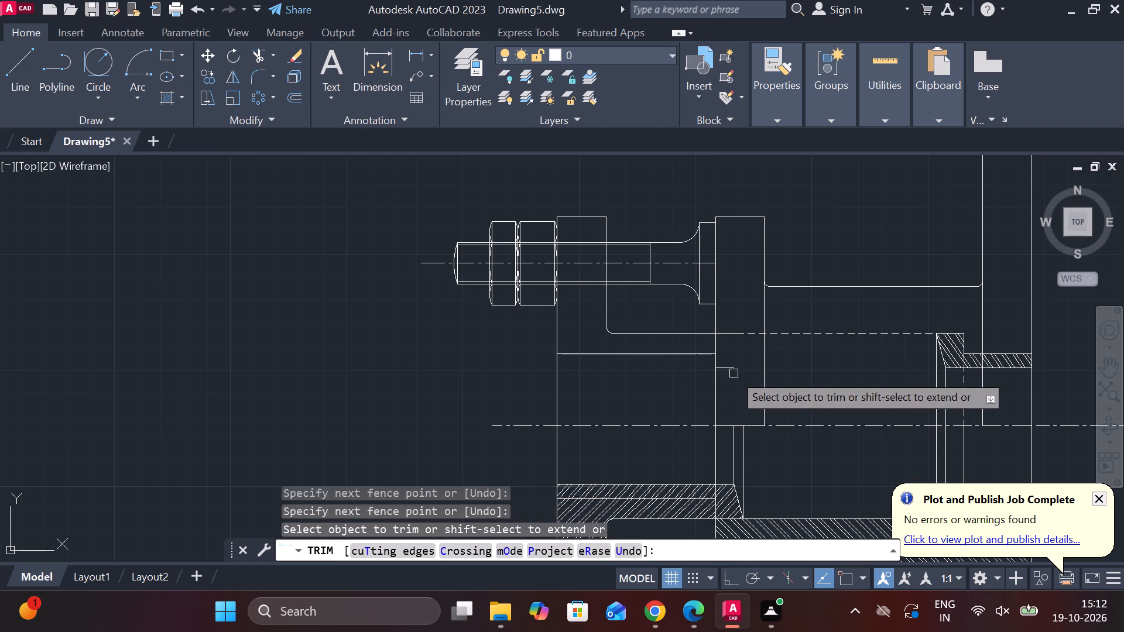
left_click(729, 367)
left_click(691, 356)
left_click(651, 356)
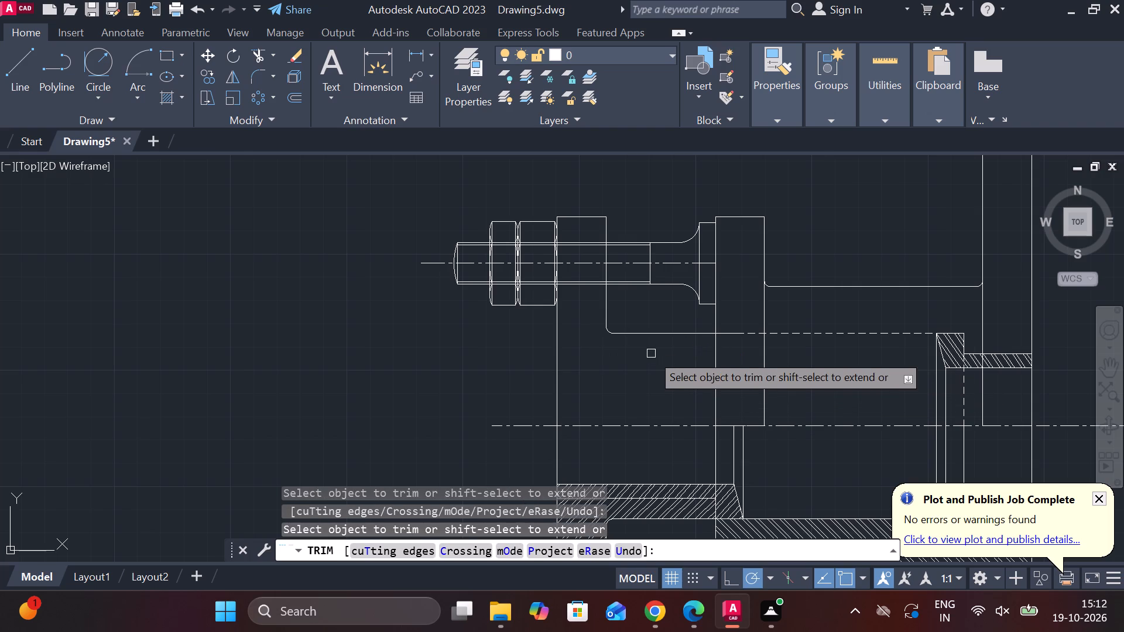
Trim the gland bush's vertical edges and the gland and body flange face lines between the centreline and the lower hatched section.
scroll(651, 353, "down", 1)
middle_click(752, 367)
middle_click_drag(753, 366, 777, 315)
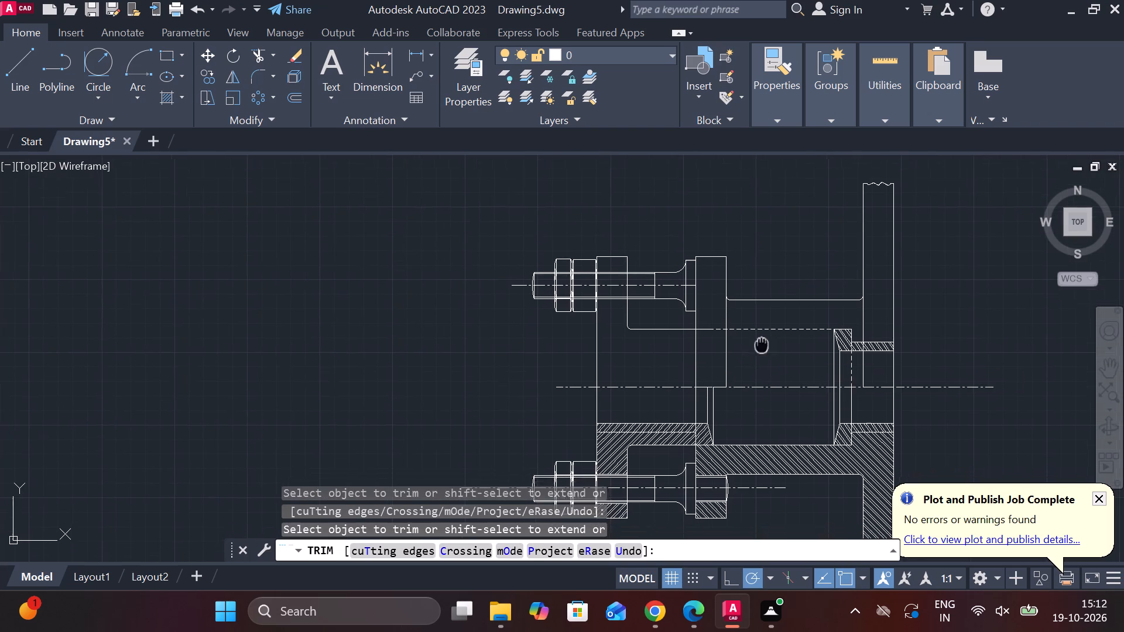
middle_click_drag(777, 315, 786, 302)
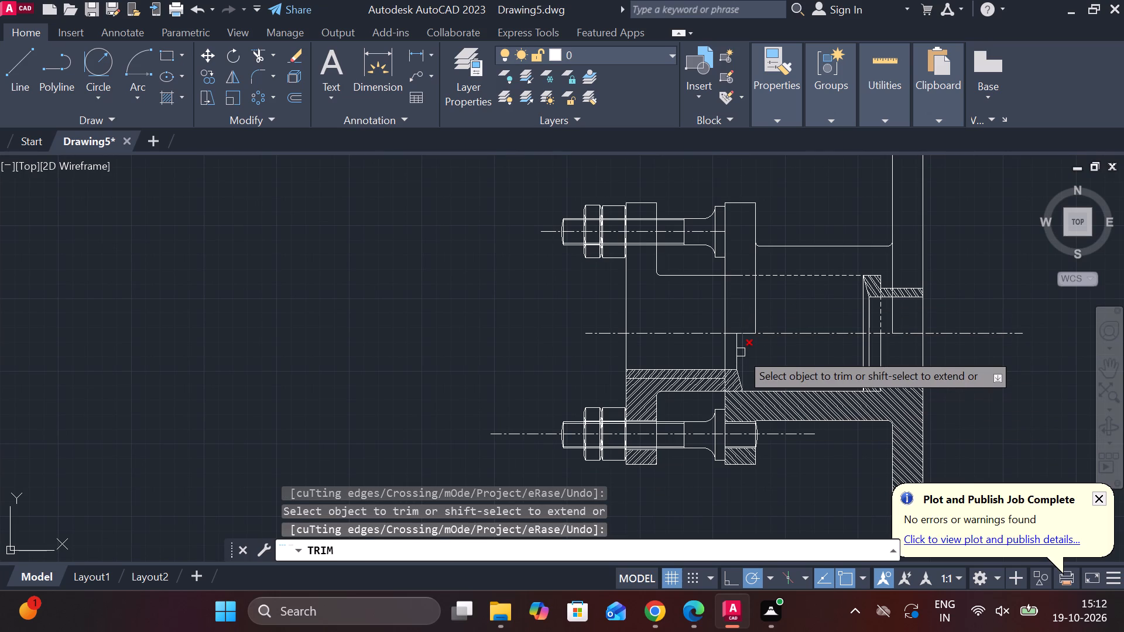
left_click(741, 352)
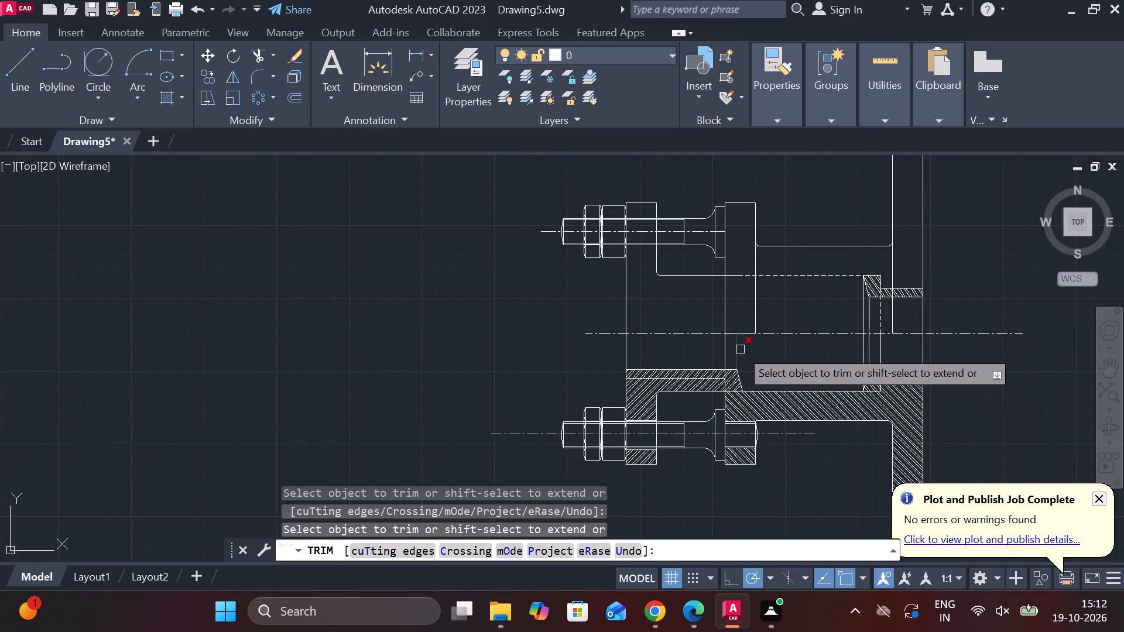
left_click(740, 349)
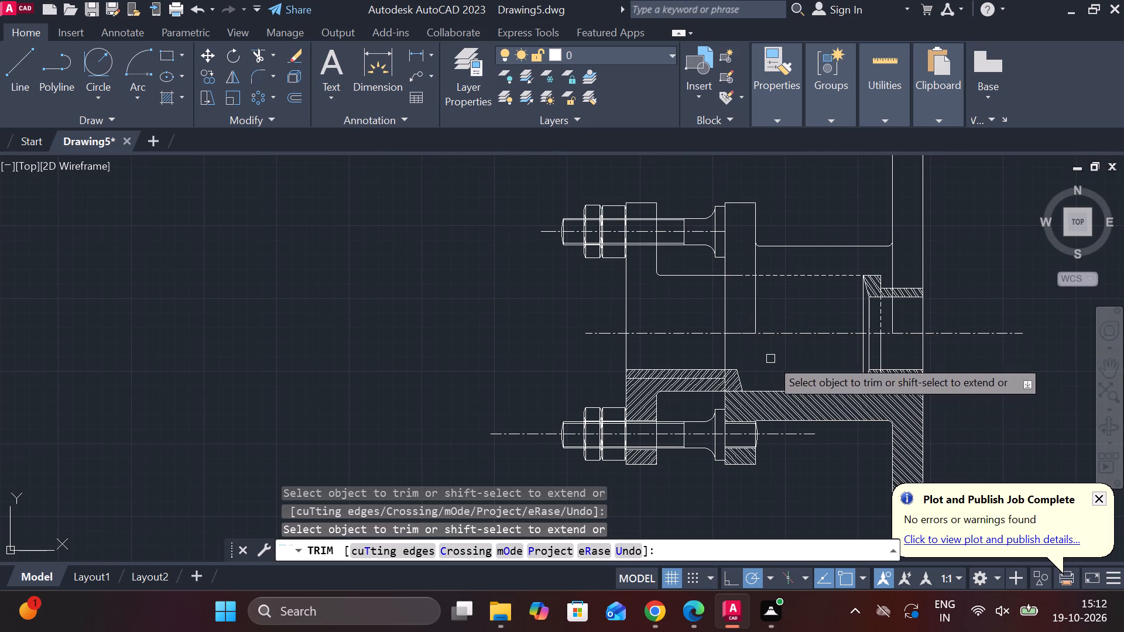
left_click(728, 352)
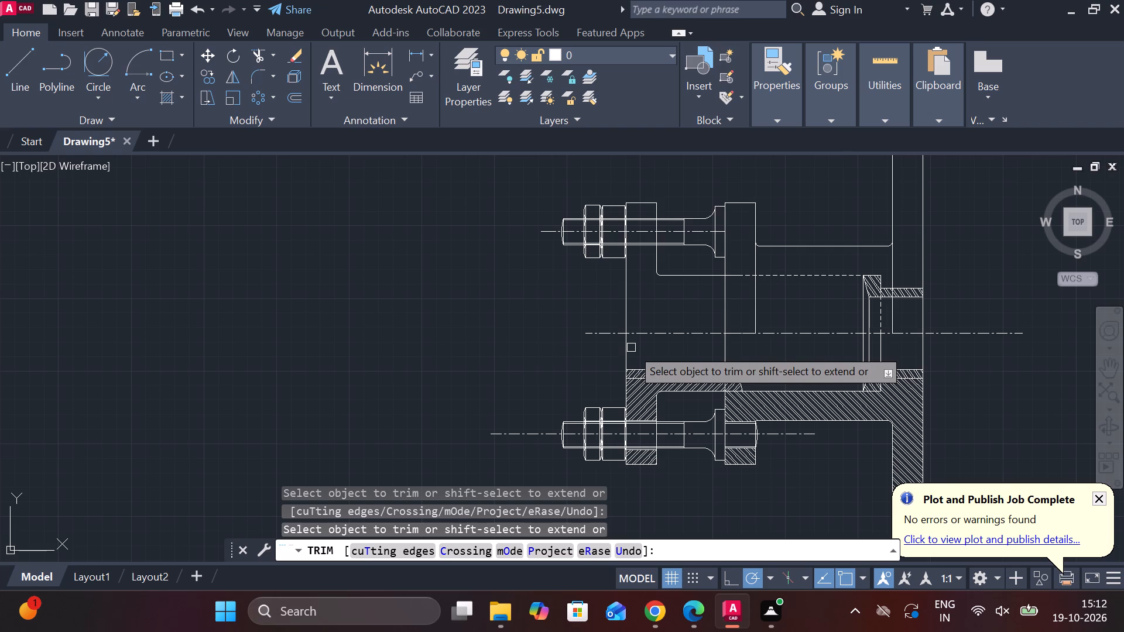
left_click(626, 347)
left_click(729, 349)
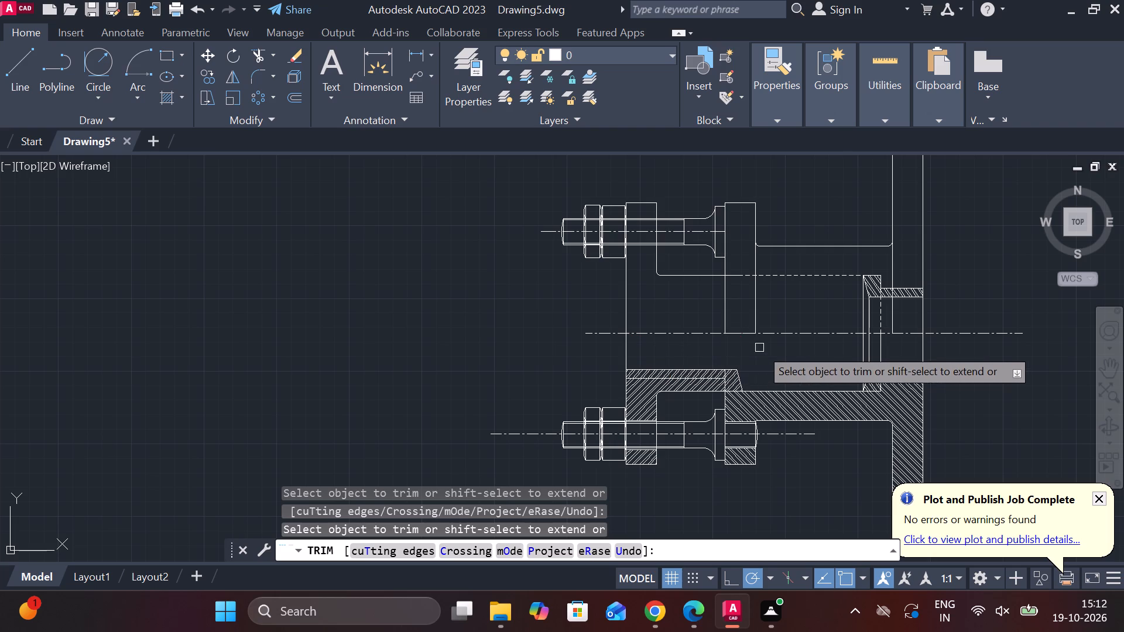
left_click(627, 340)
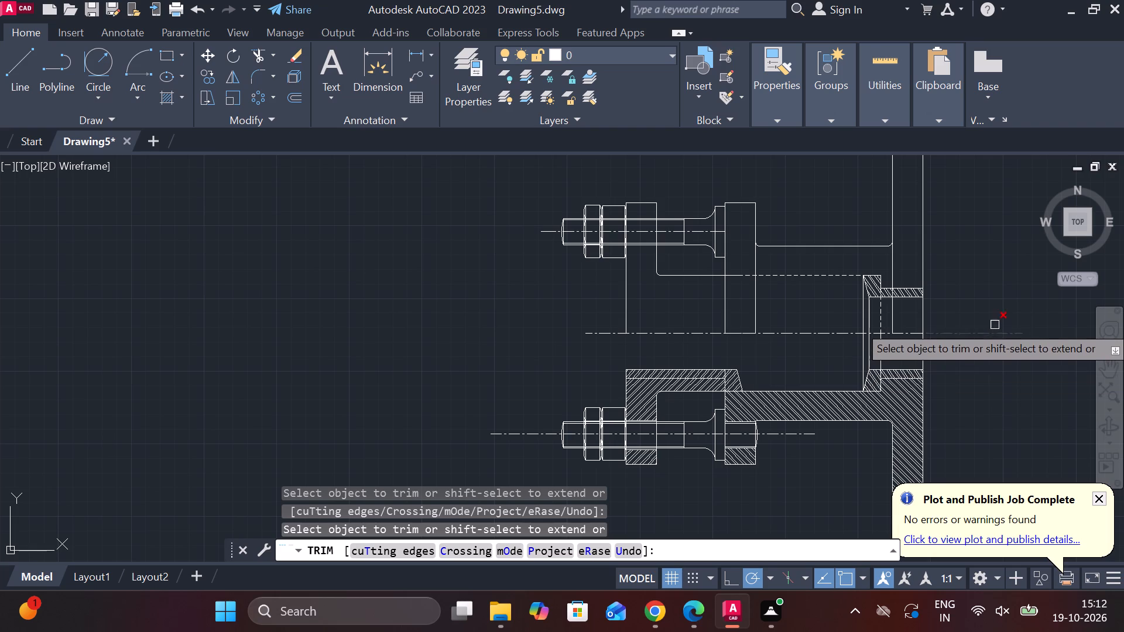
key("Escape")
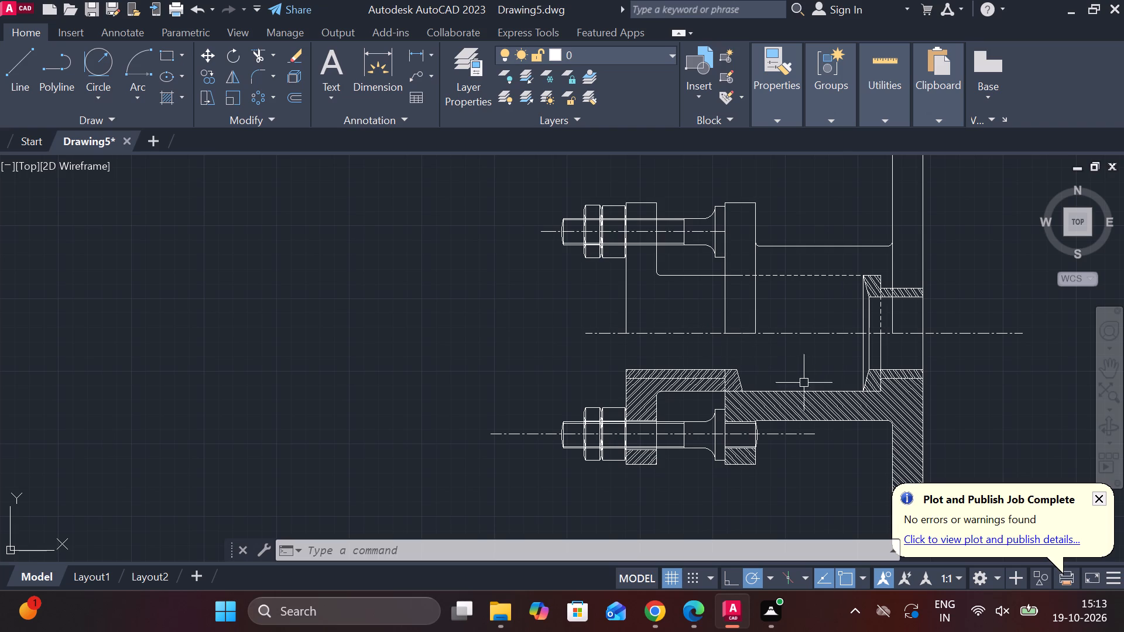
Check the bore and outer diameter of the bush at the body's neck with linear dimension picks, without placing a dimension.
scroll(762, 365, "up", 1)
scroll(762, 365, "down", 1)
middle_click_drag(790, 372, 809, 375)
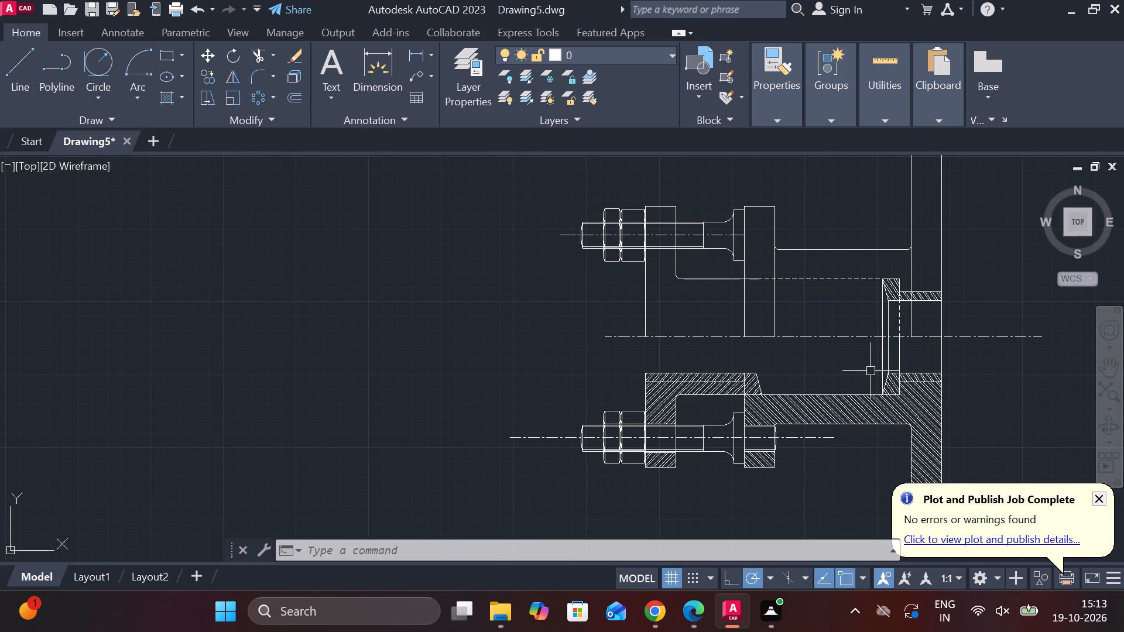
scroll(870, 370, "up", 1)
left_click(414, 56)
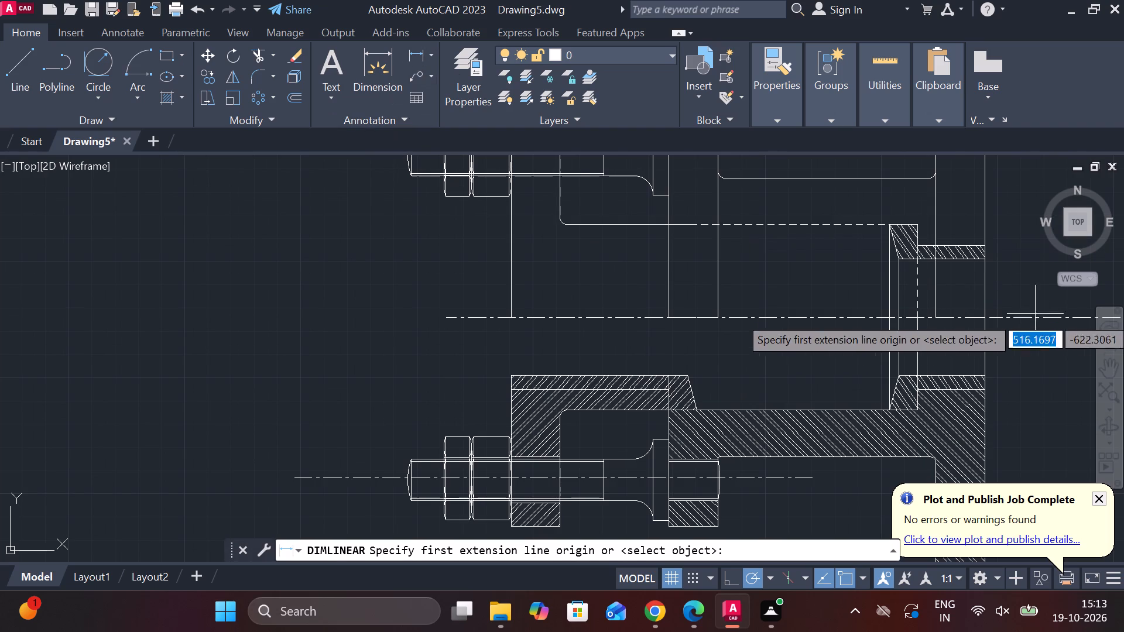
left_click(988, 263)
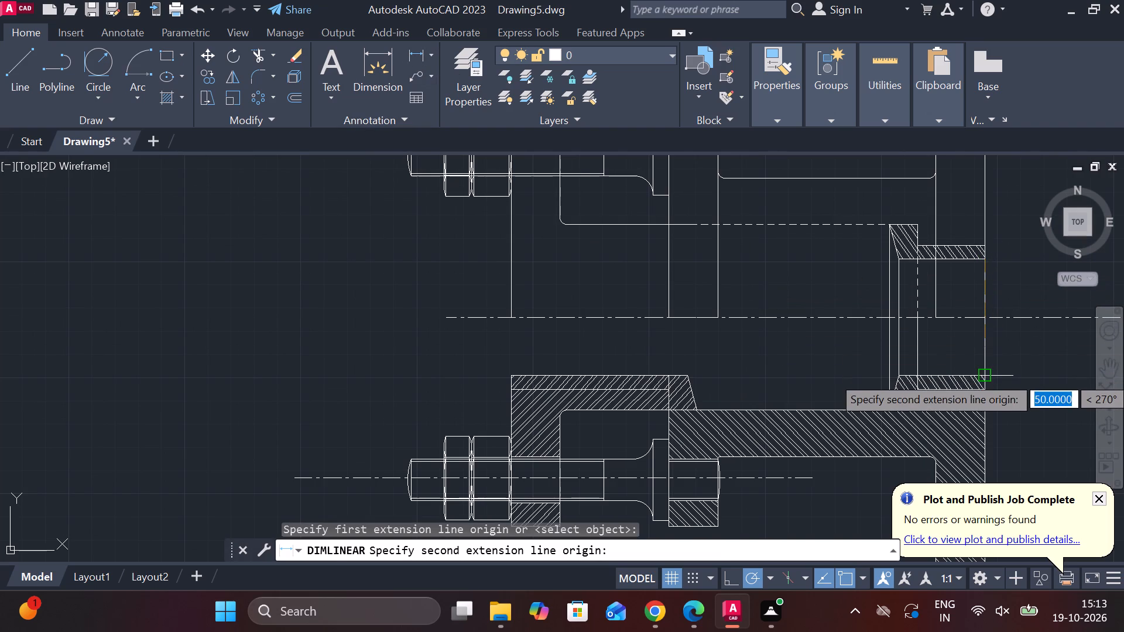
key("Escape")
key("space")
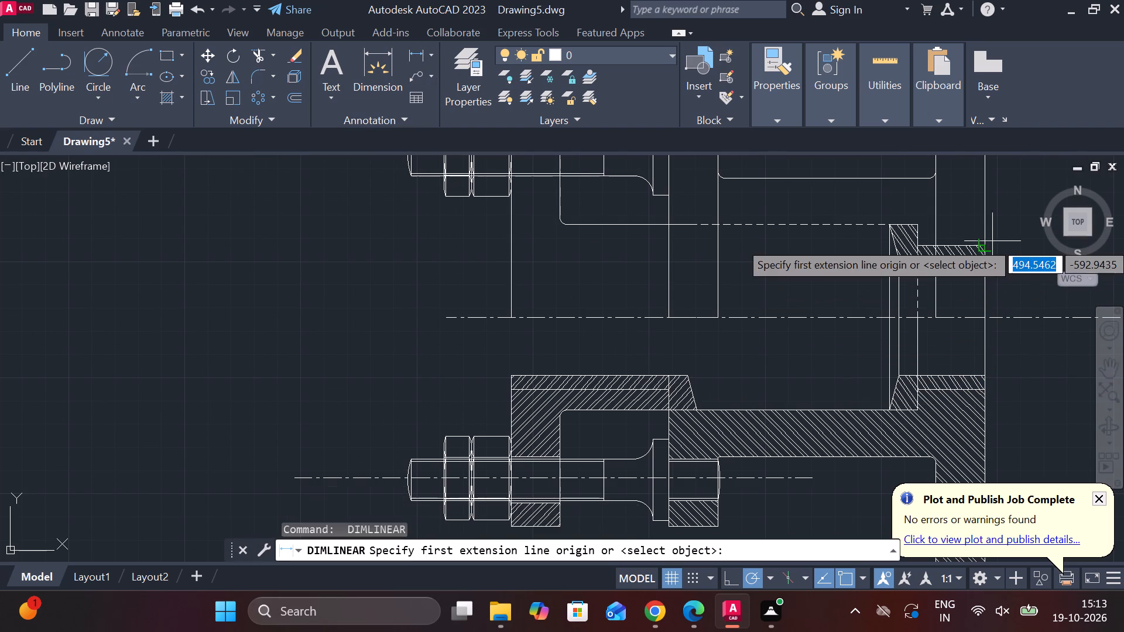
left_click(986, 244)
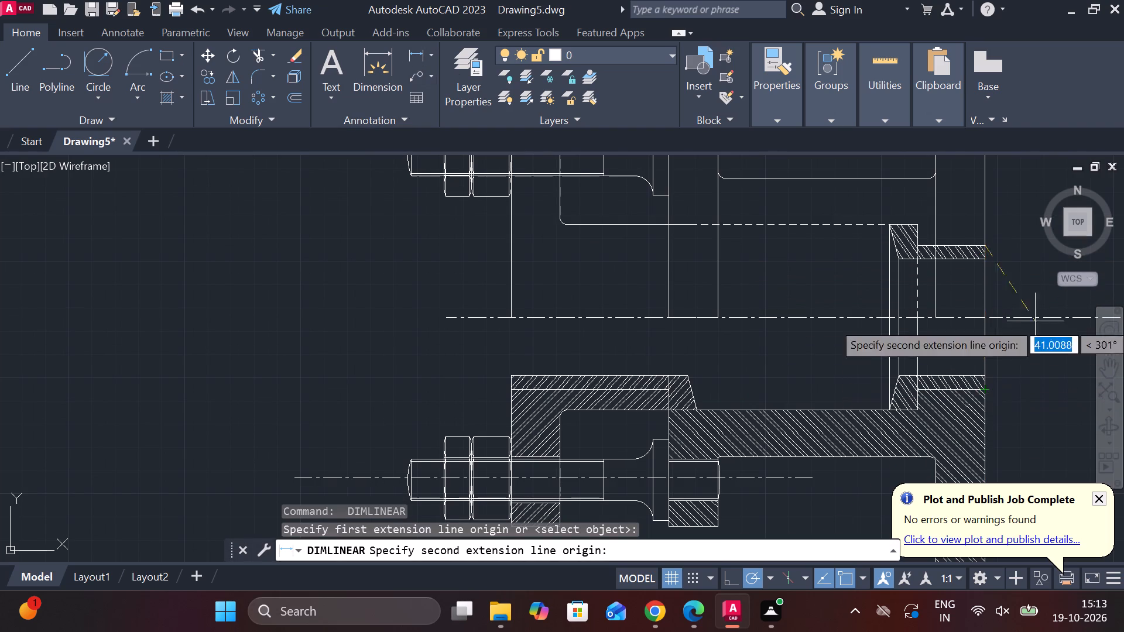
key("Escape")
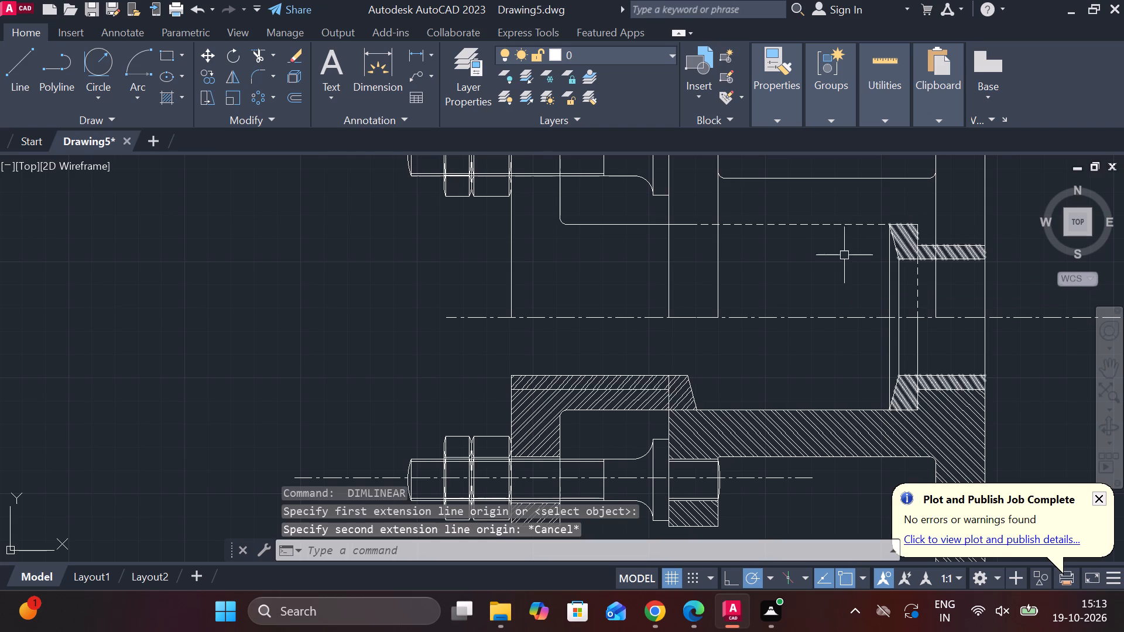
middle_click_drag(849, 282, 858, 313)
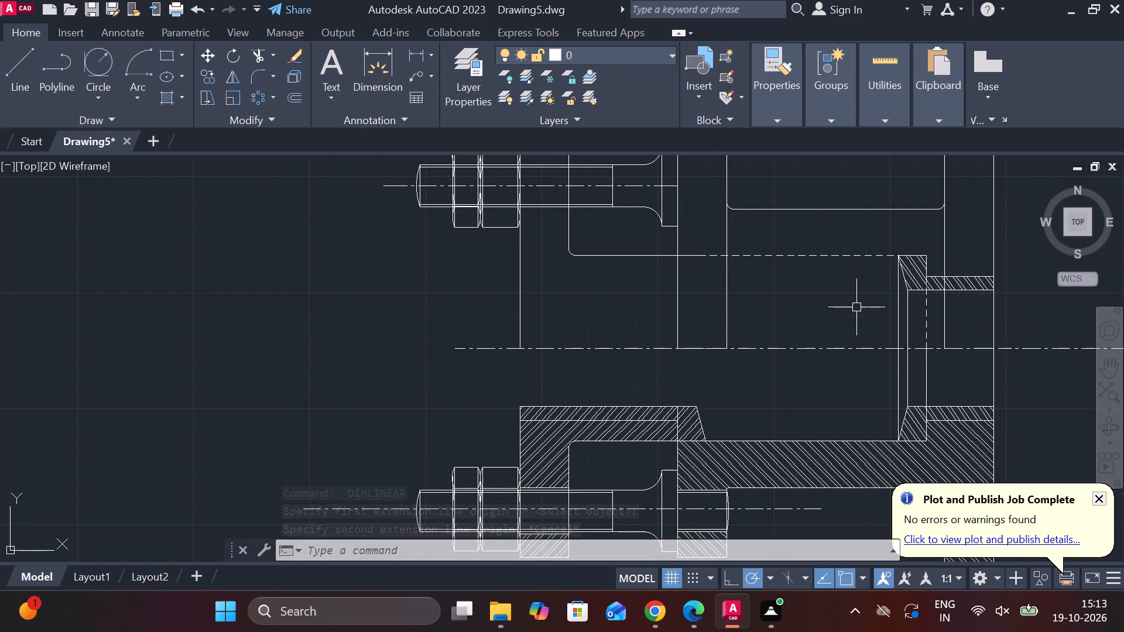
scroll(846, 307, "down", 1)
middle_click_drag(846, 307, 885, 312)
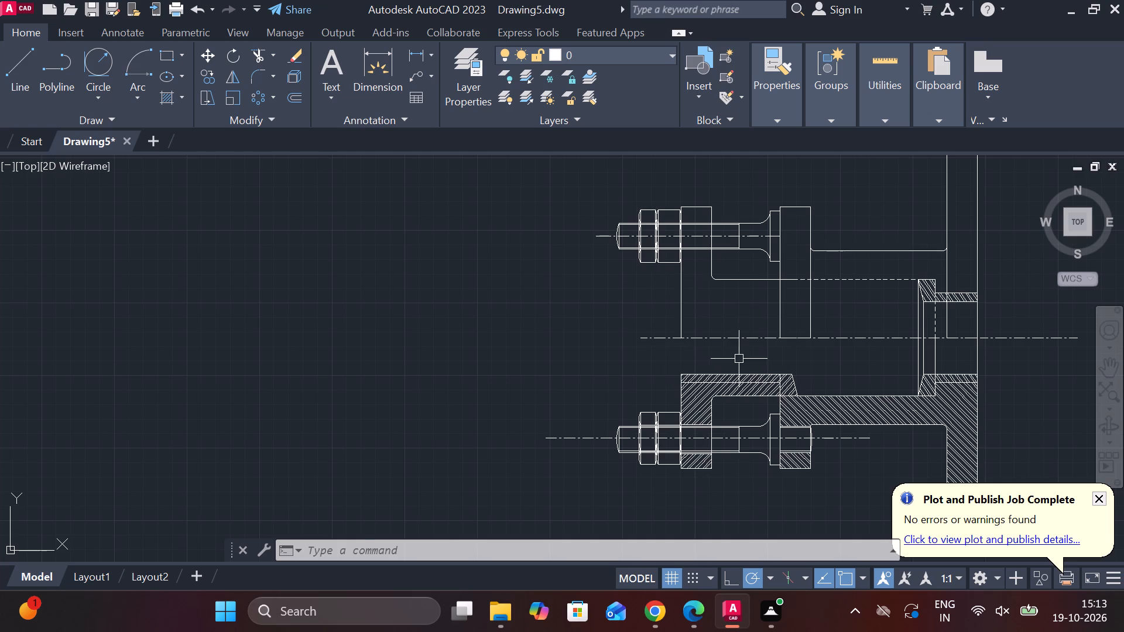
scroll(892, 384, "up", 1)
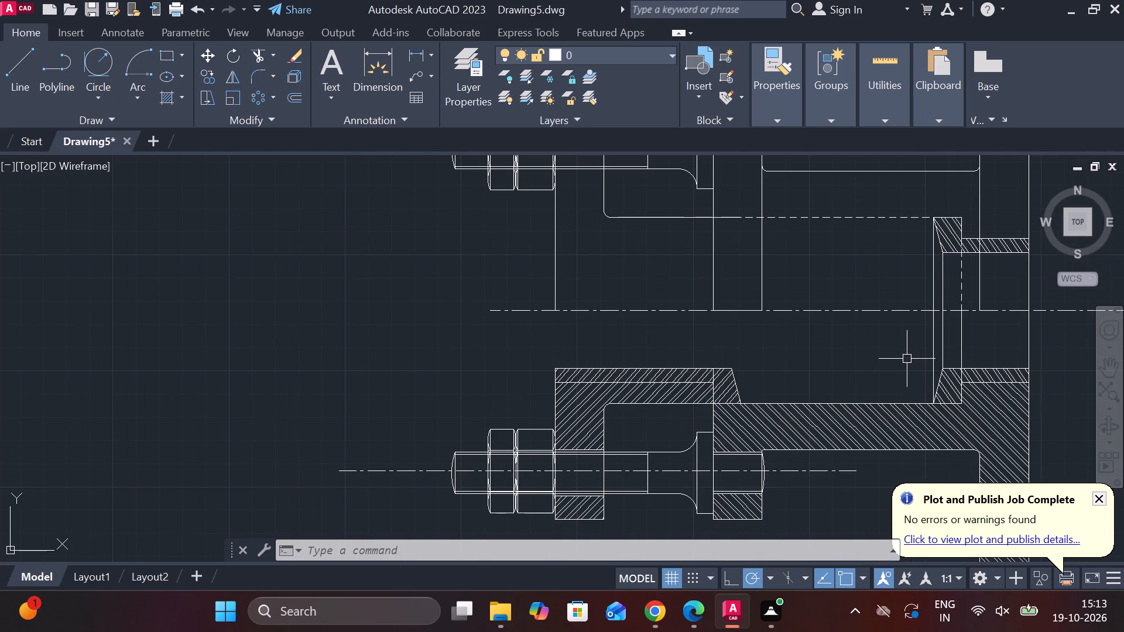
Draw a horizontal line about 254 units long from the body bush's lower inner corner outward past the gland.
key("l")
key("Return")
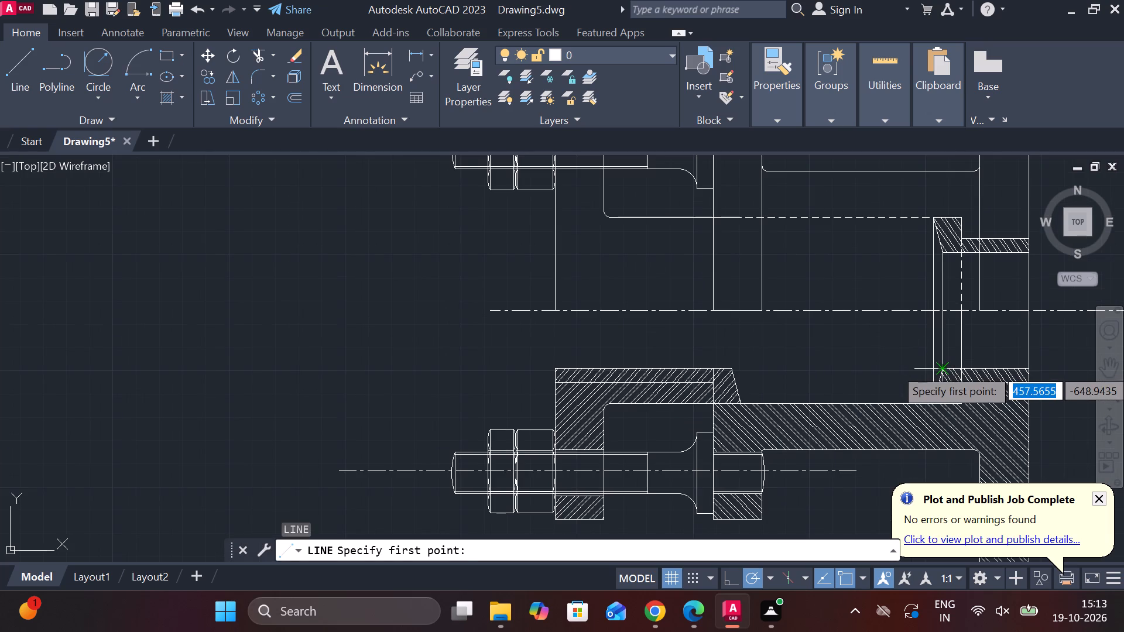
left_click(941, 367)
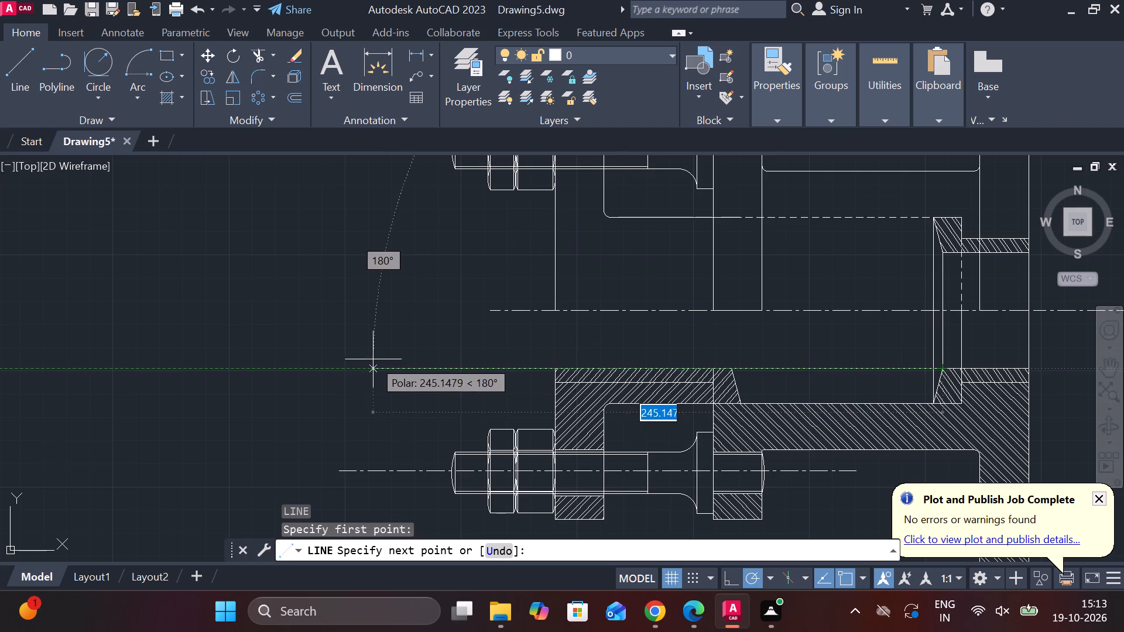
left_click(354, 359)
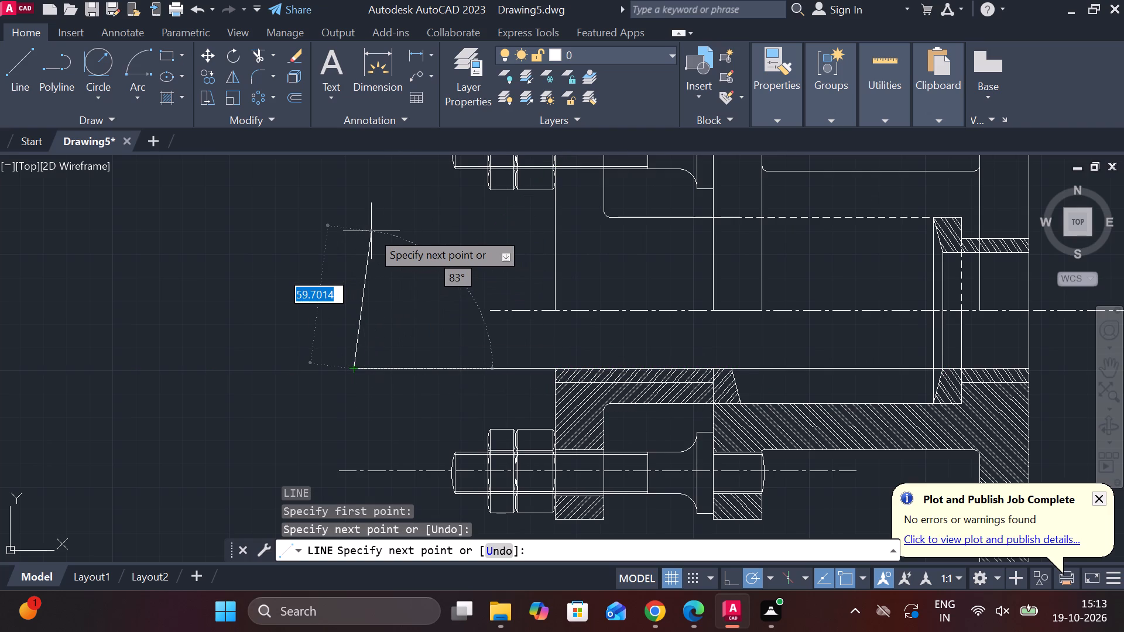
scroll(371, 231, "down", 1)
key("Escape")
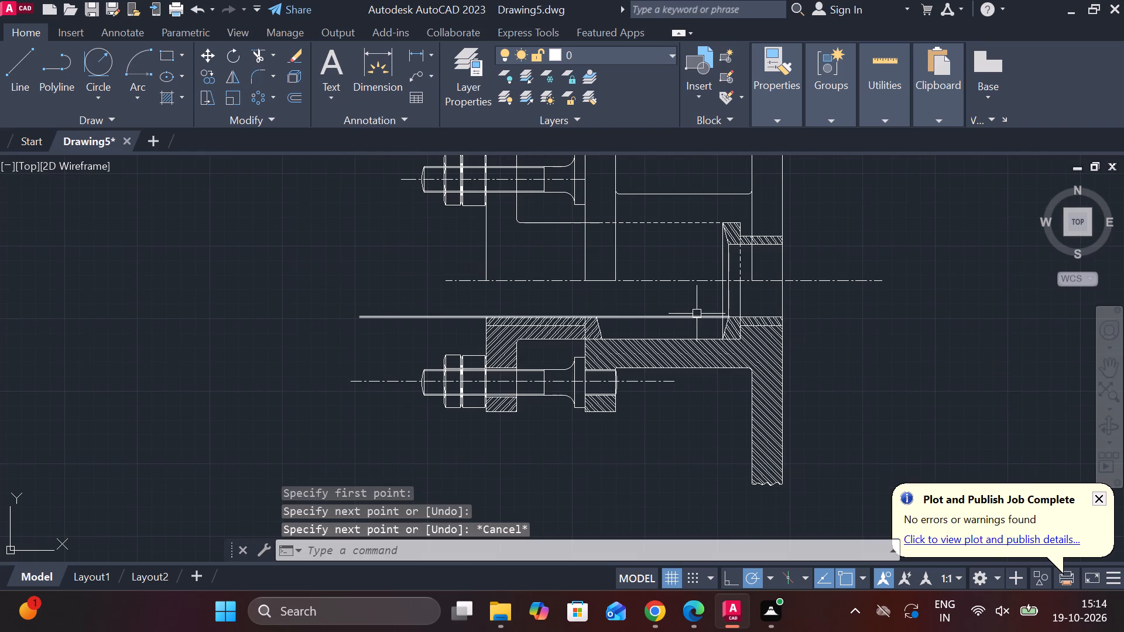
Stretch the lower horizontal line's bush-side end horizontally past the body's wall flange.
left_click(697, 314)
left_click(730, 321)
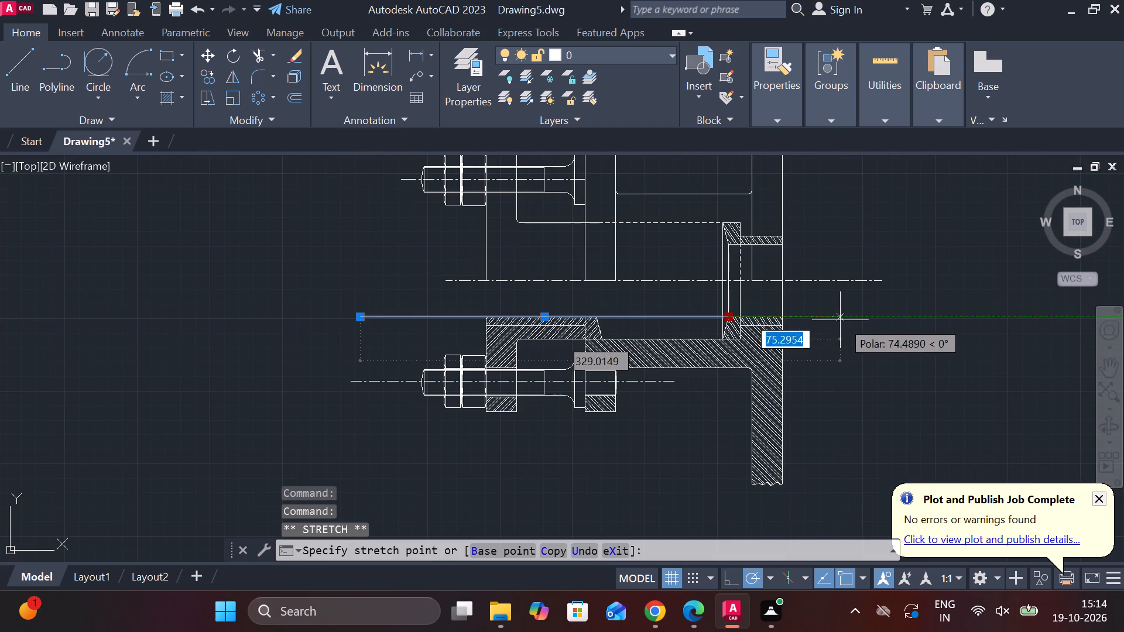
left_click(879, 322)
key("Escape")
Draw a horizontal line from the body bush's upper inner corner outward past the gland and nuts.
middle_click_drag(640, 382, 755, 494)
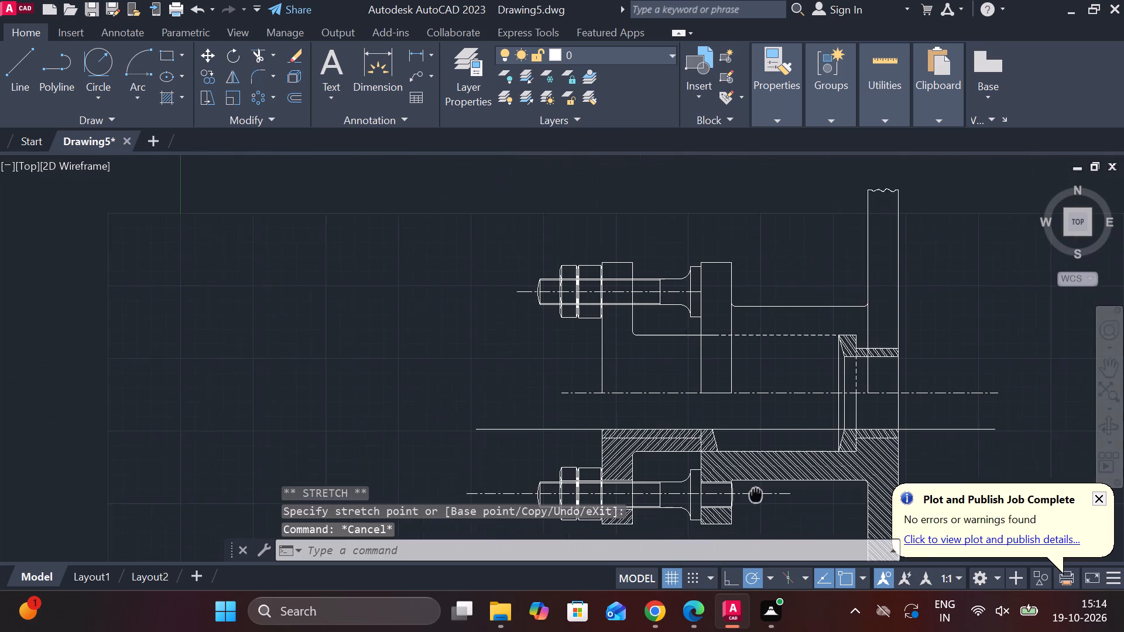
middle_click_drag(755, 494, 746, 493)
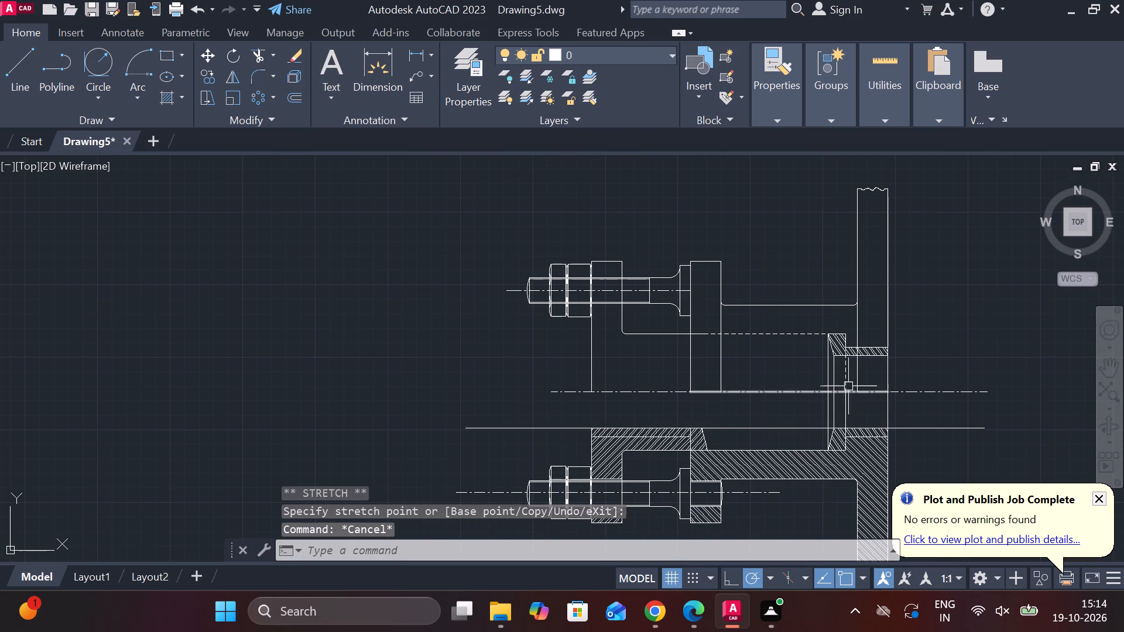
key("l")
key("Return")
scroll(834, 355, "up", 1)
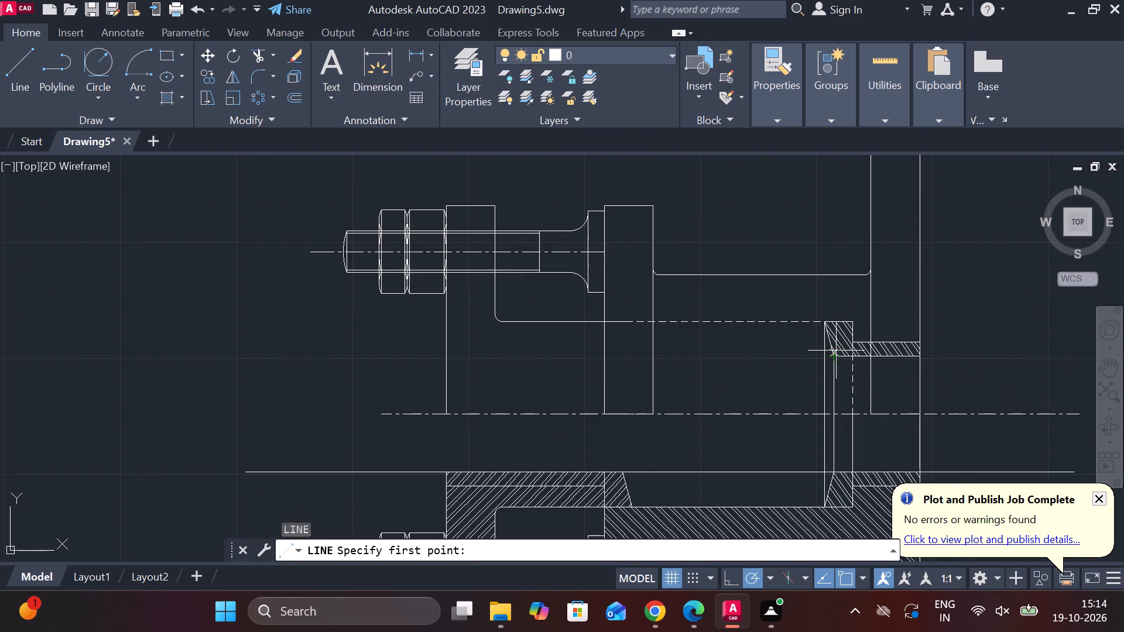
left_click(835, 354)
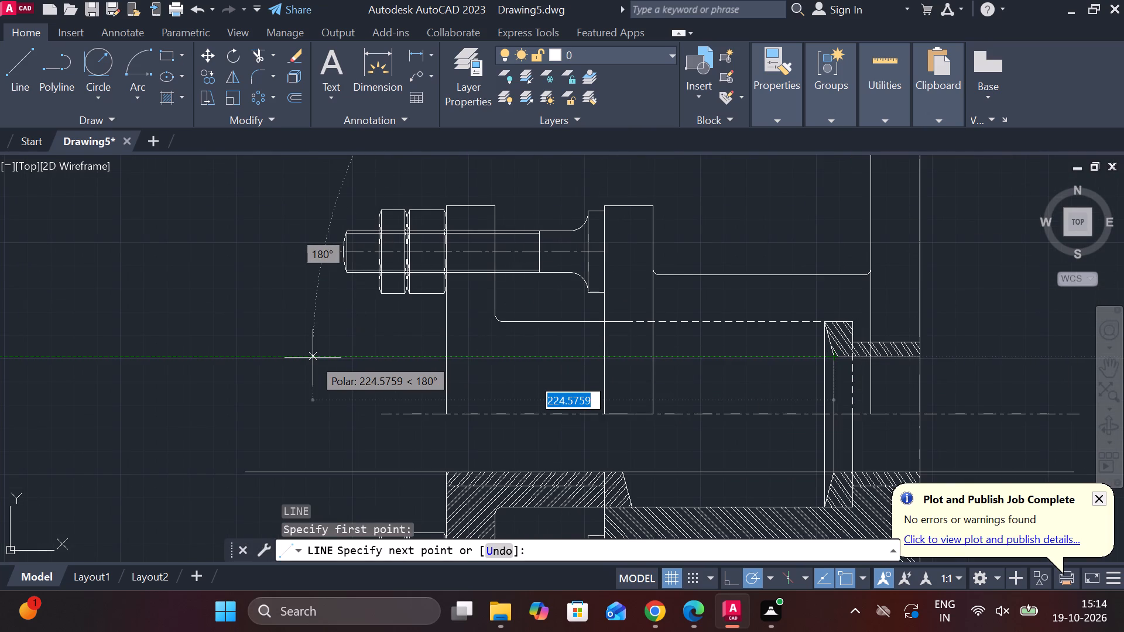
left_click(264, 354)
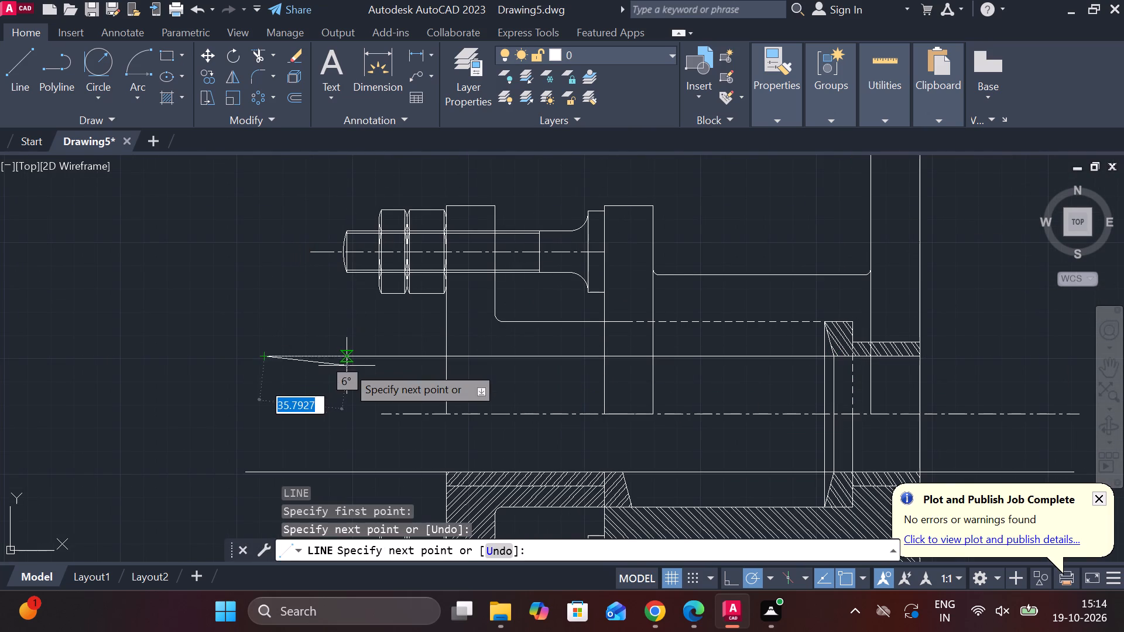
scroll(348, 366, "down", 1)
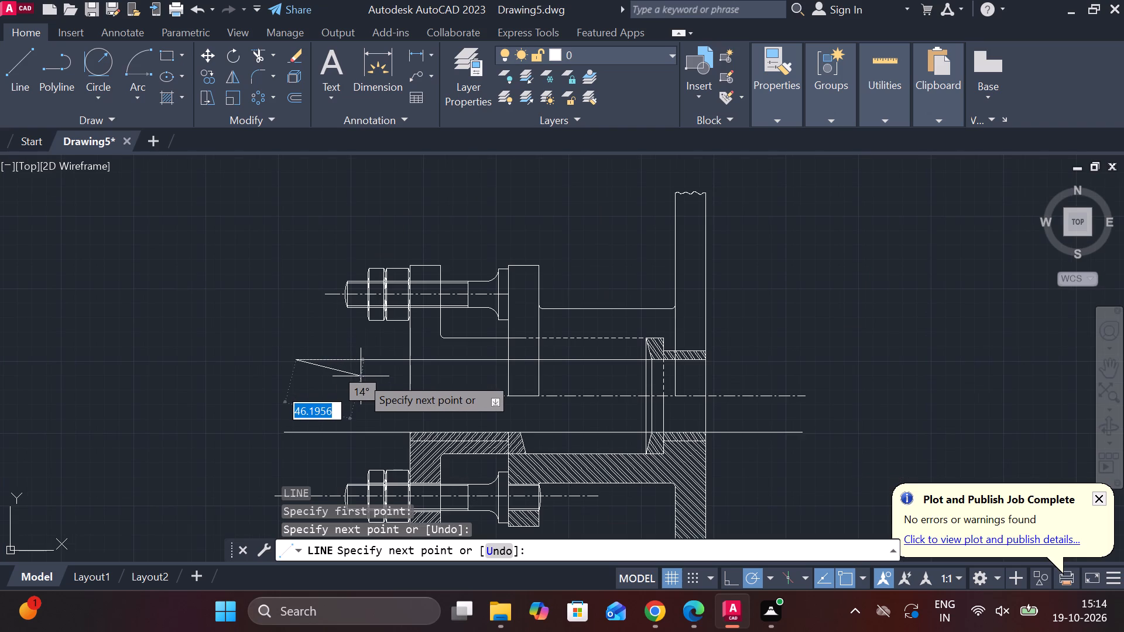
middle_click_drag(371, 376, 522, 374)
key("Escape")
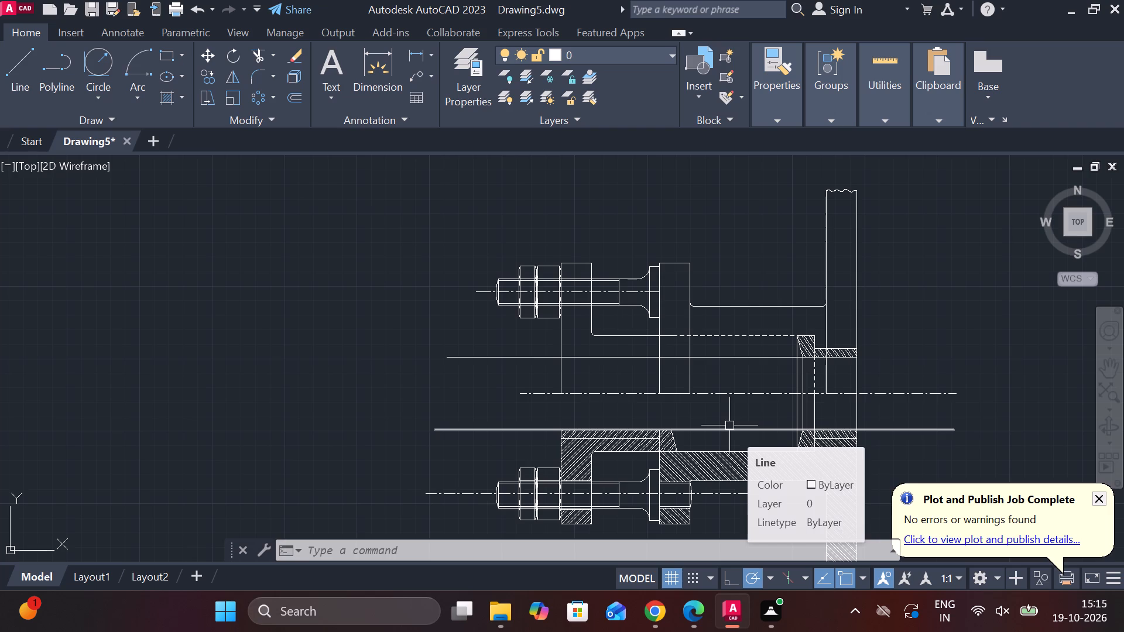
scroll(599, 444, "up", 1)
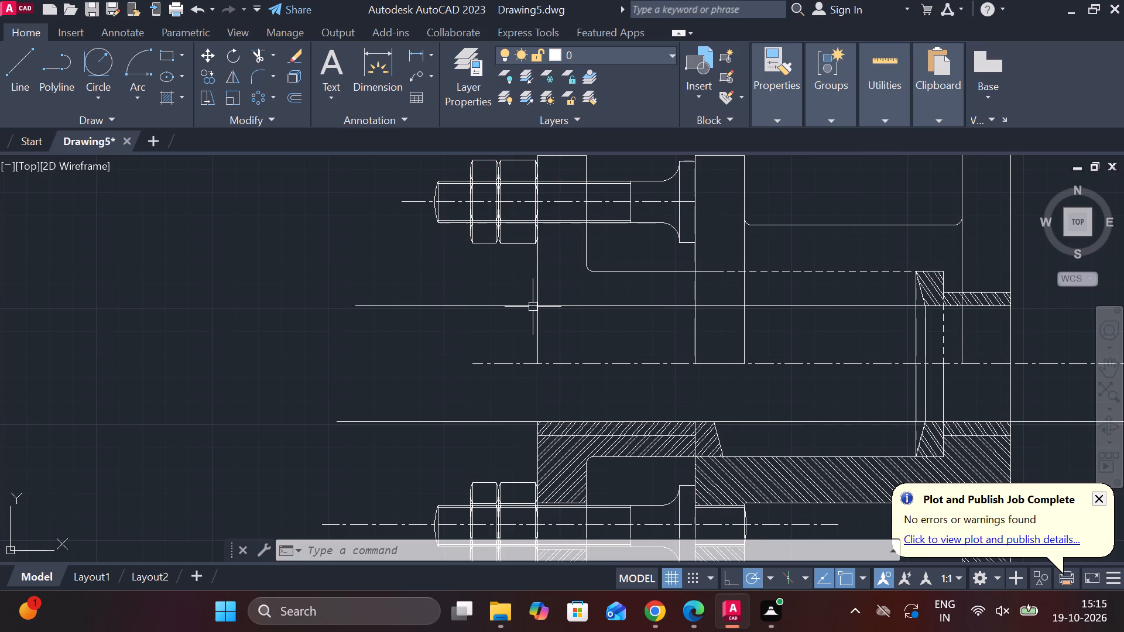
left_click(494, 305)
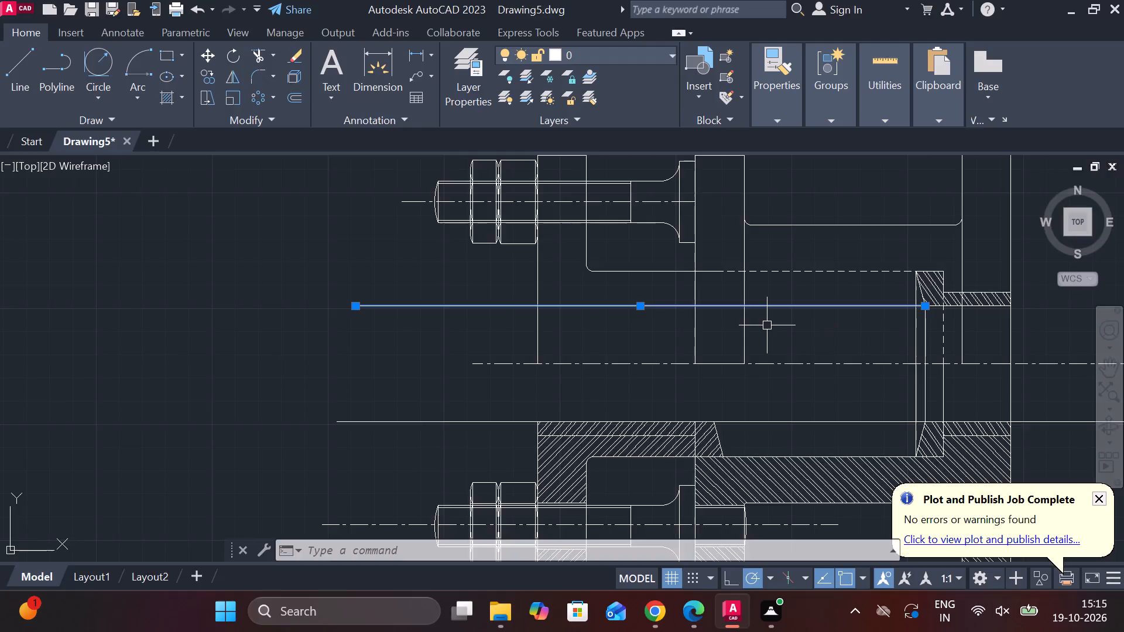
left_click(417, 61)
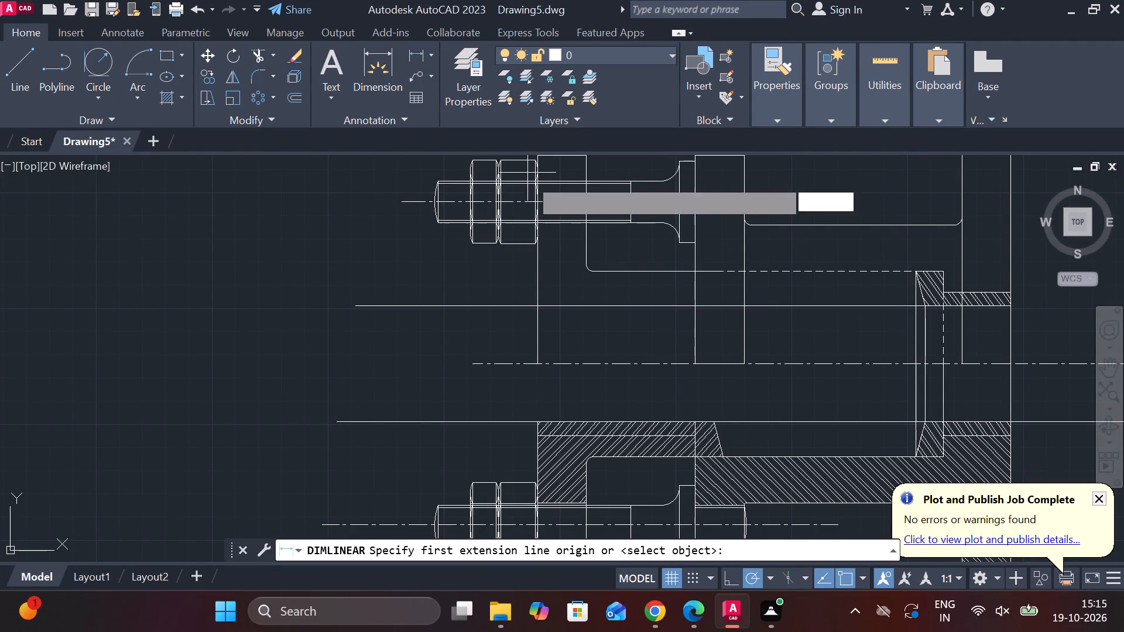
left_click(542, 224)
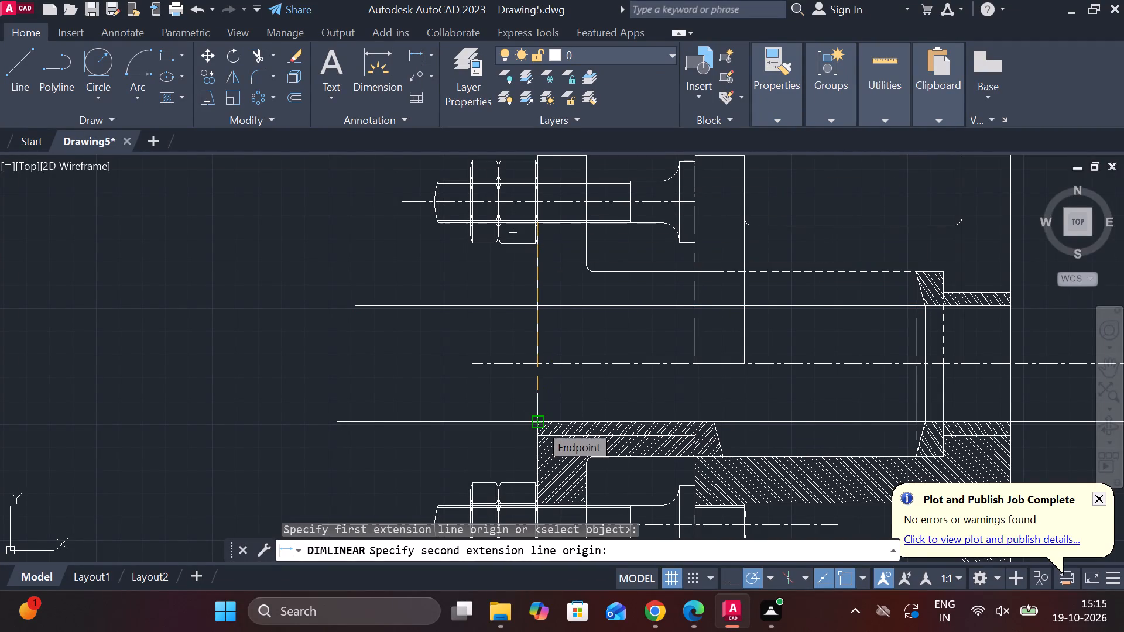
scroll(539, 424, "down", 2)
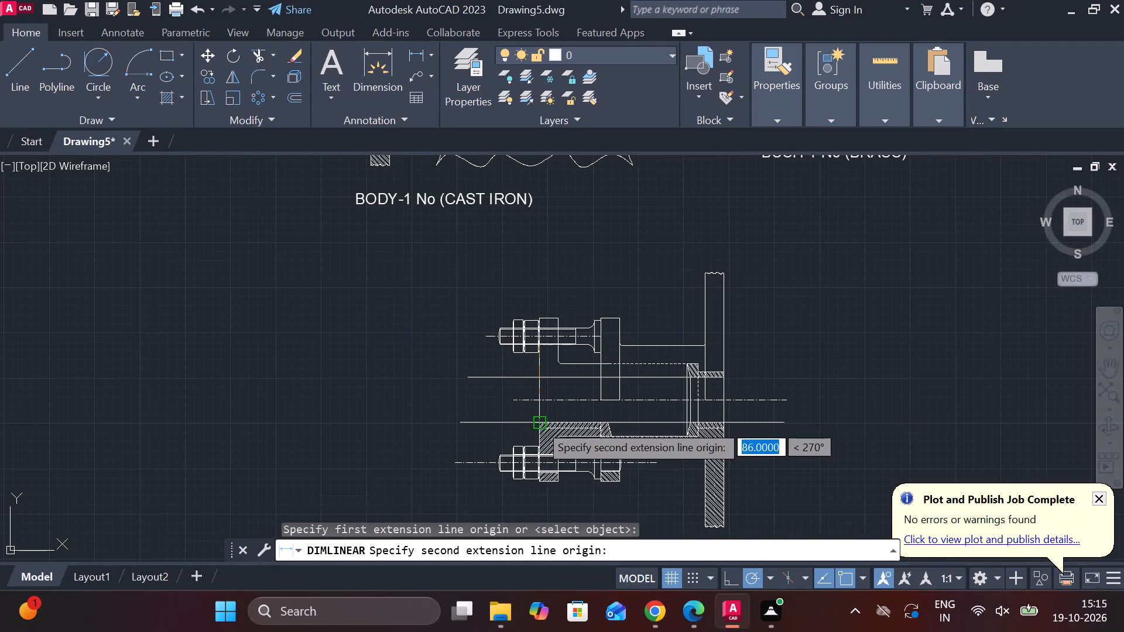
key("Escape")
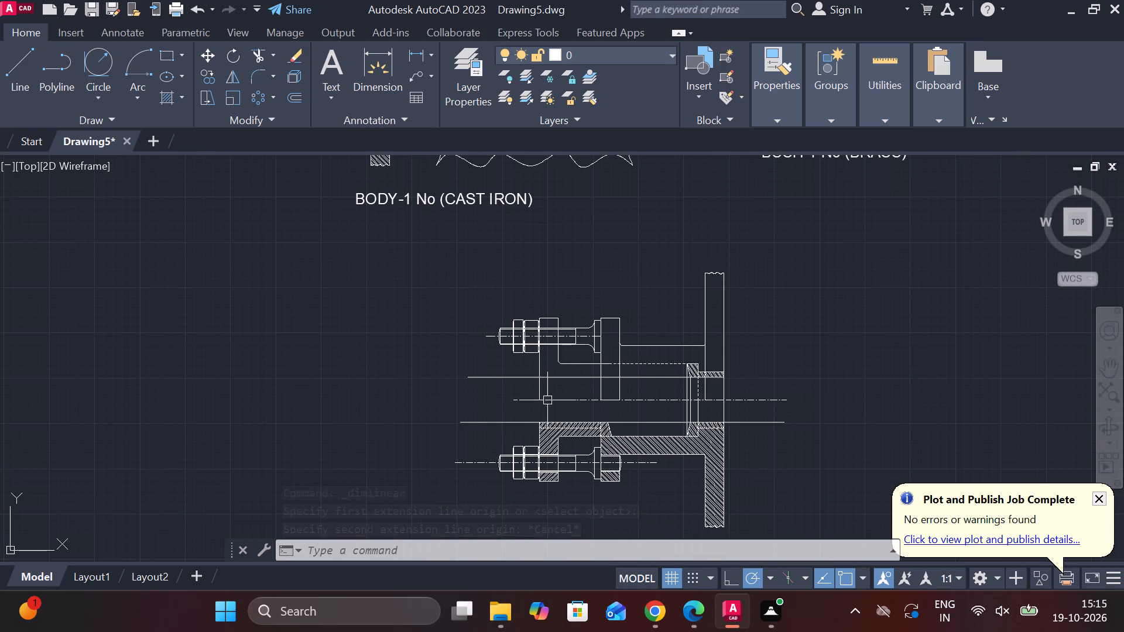
Examine the assembled section view in relation to the part drawings above it.
scroll(548, 400, "up", 2)
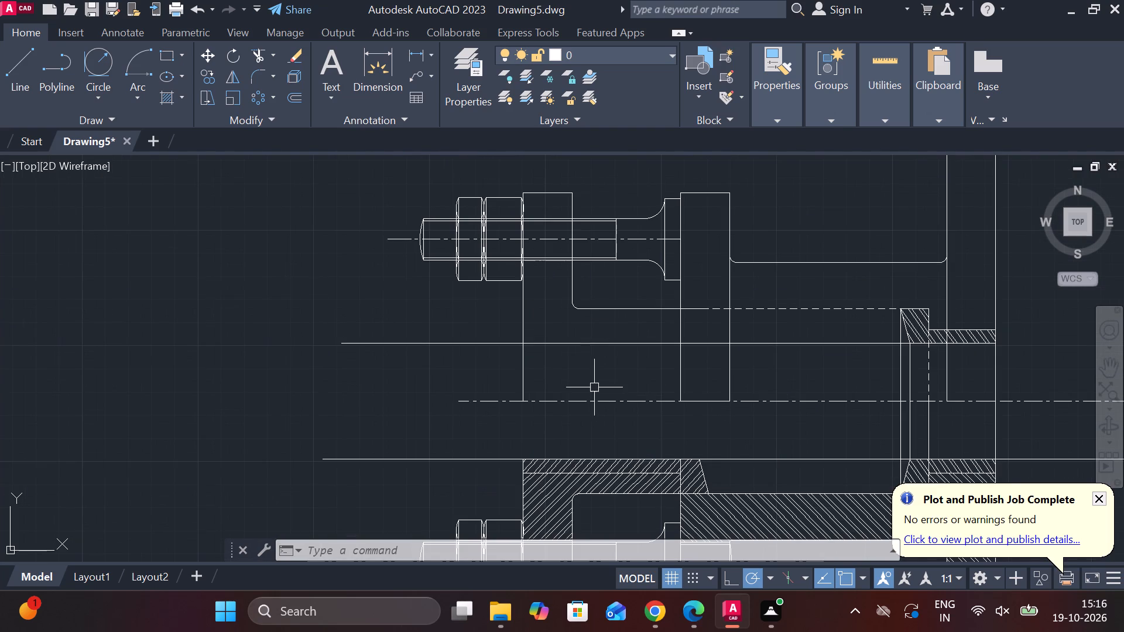
scroll(593, 380, "down", 1)
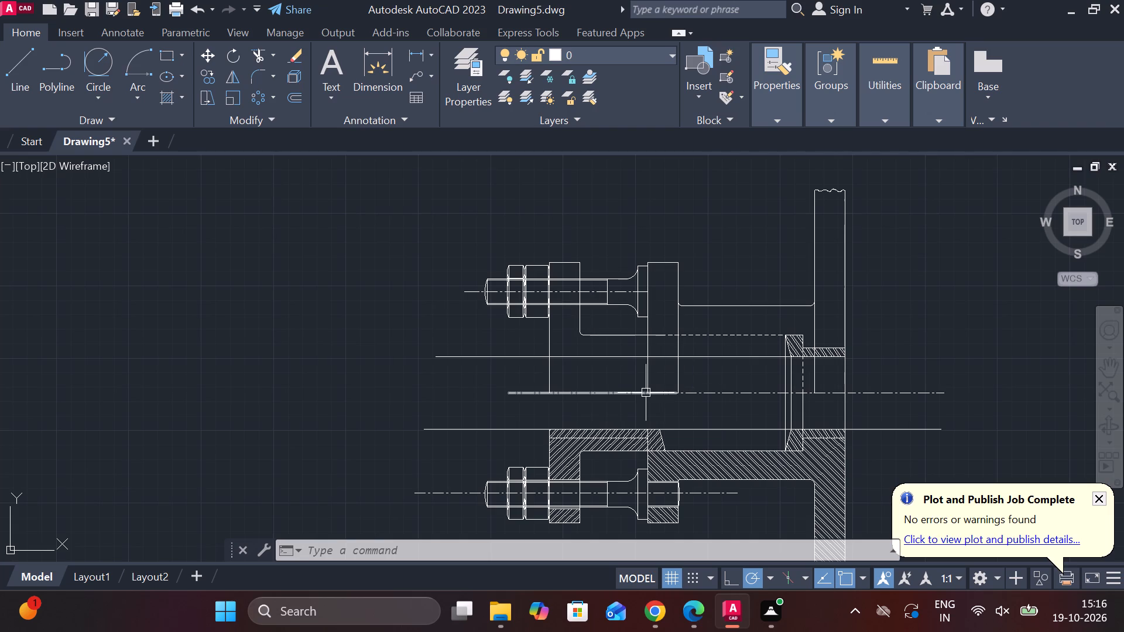
middle_click_drag(641, 393, 614, 238)
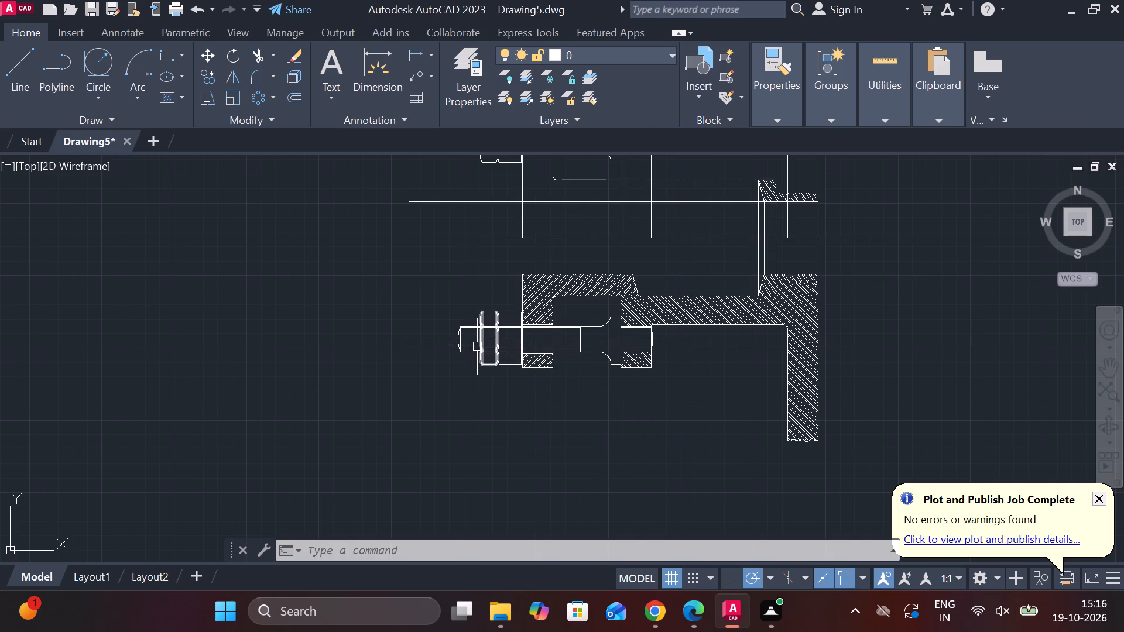
scroll(477, 346, "down", 1)
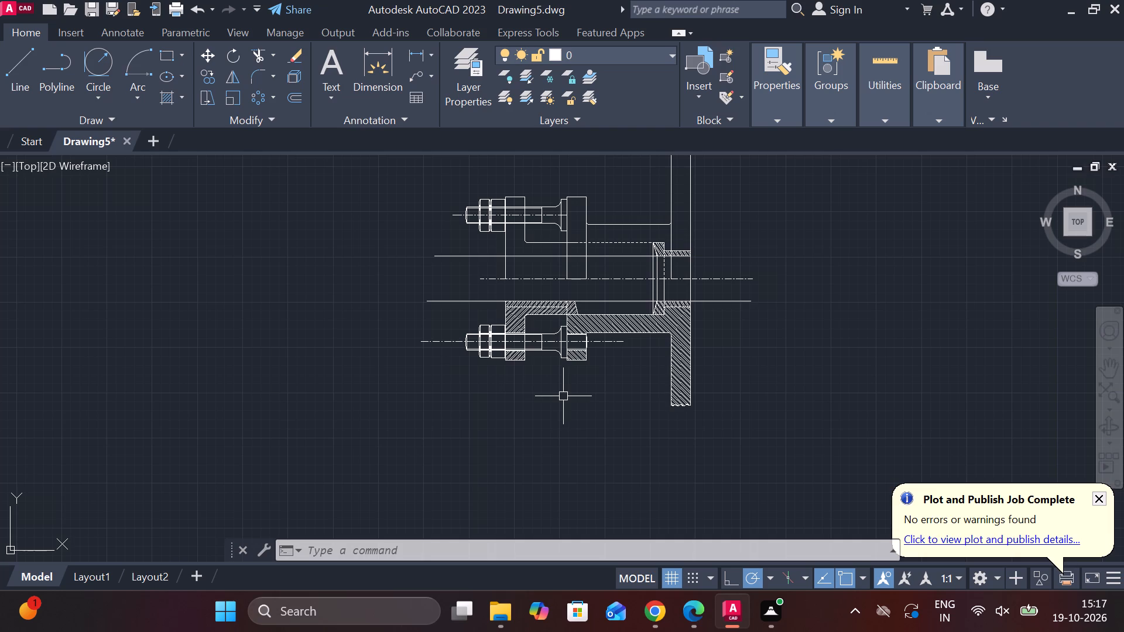
scroll(654, 289, "down", 1)
scroll(642, 284, "up", 1)
scroll(642, 284, "down", 3)
middle_click_drag(633, 287, 660, 325)
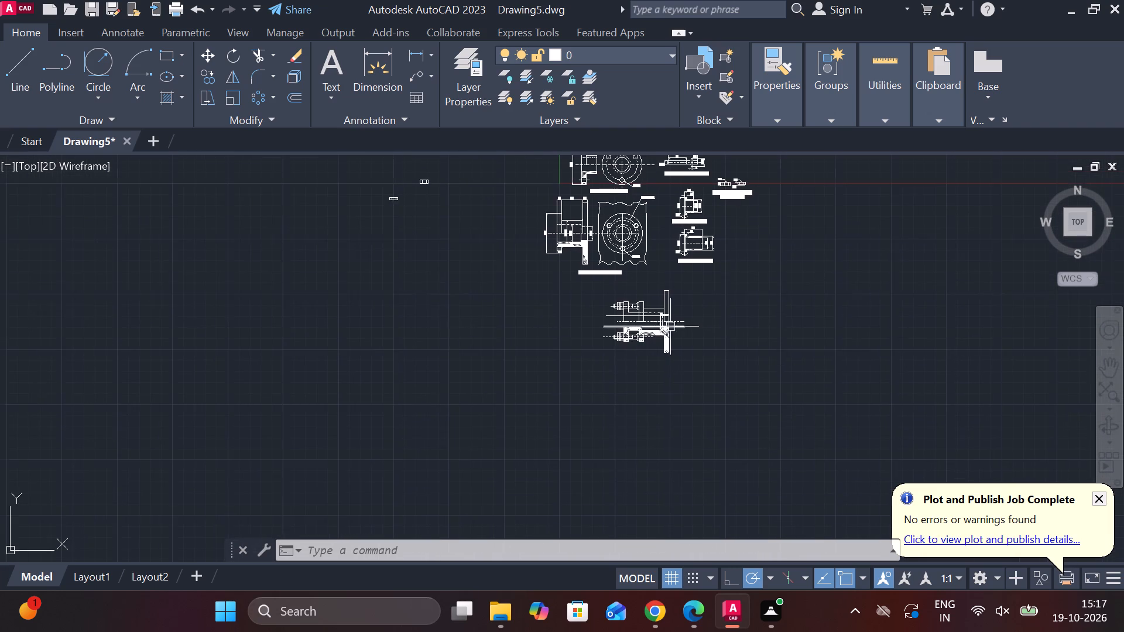
middle_click_drag(664, 322, 684, 370)
scroll(733, 367, "up", 2)
key("Escape")
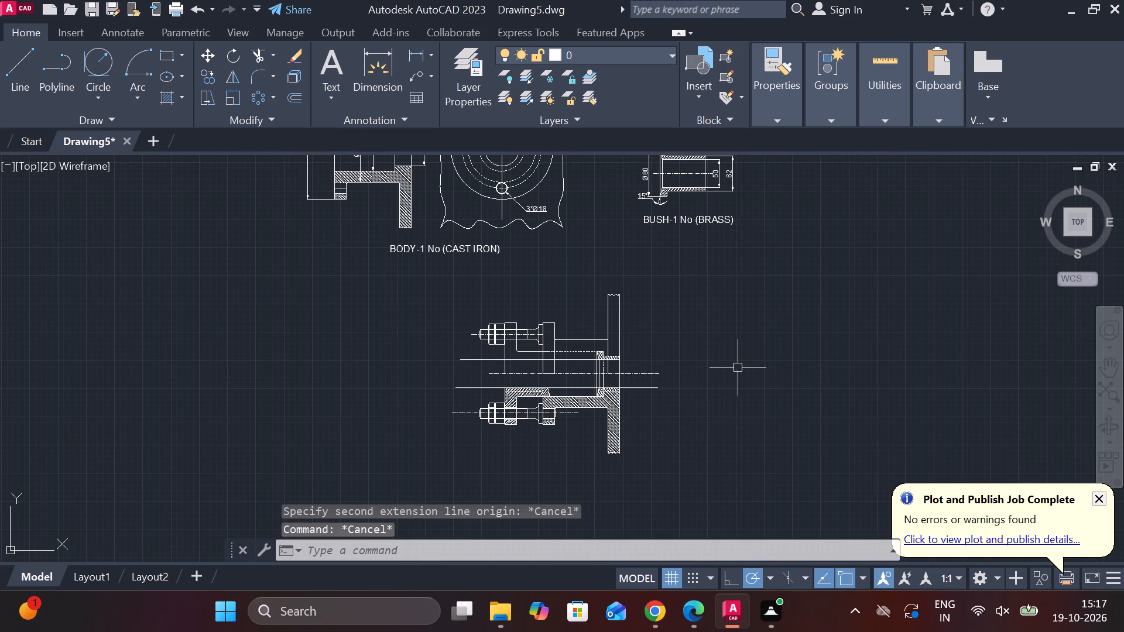
Undo the two horizontal lines along the bore and the preceding edits, back past the trimming around the gland bush.
key("ctrl+z")
key("ctrl+z")
key("ctrl+z")
key("ctrl+z")
key("ctrl+z")
key("ctrl+z")
key("ctrl+z")
key("ctrl+z")
key("ctrl+z")
key("ctrl+z")
key("ctrl+z")
key("ctrl+z")
key("ctrl+z")
key("ctrl+z")
key("ctrl+z")
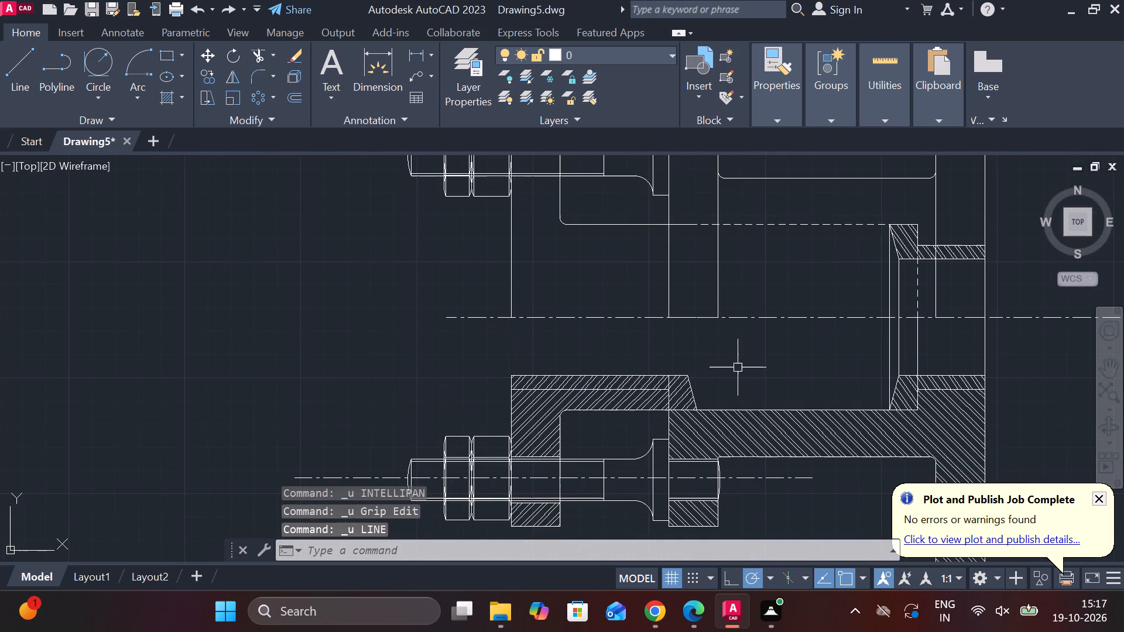
Examine the lower and upper studs, their nuts and the flanges they pass through in the assembly.
scroll(655, 337, "down", 5)
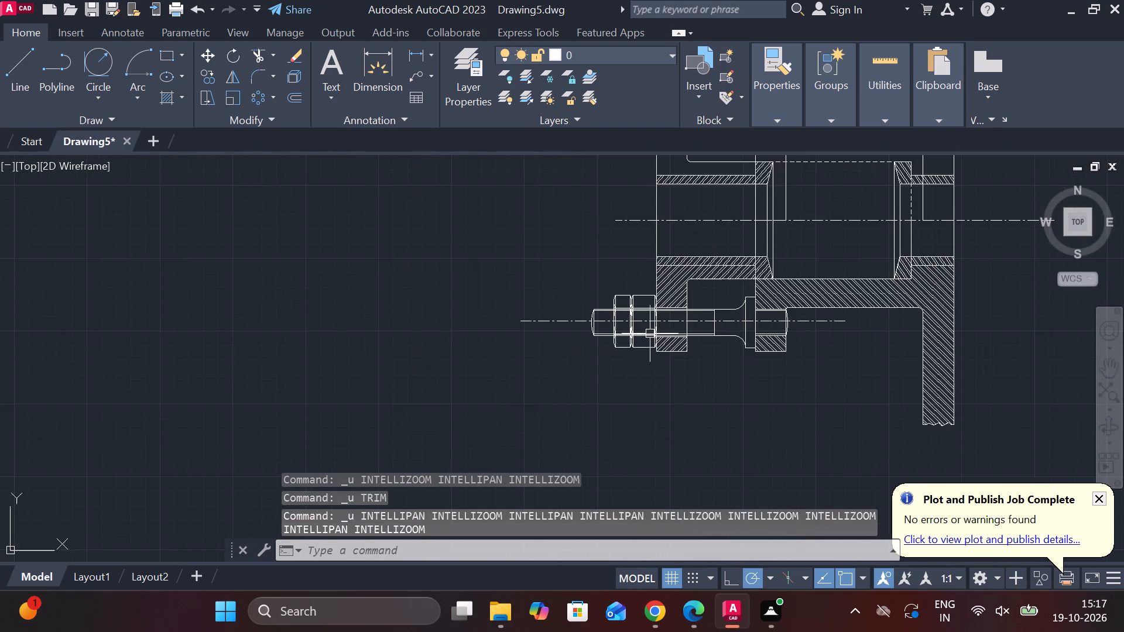
middle_click_drag(649, 340, 540, 409)
scroll(531, 387, "up", 2)
middle_click_drag(553, 354, 550, 373)
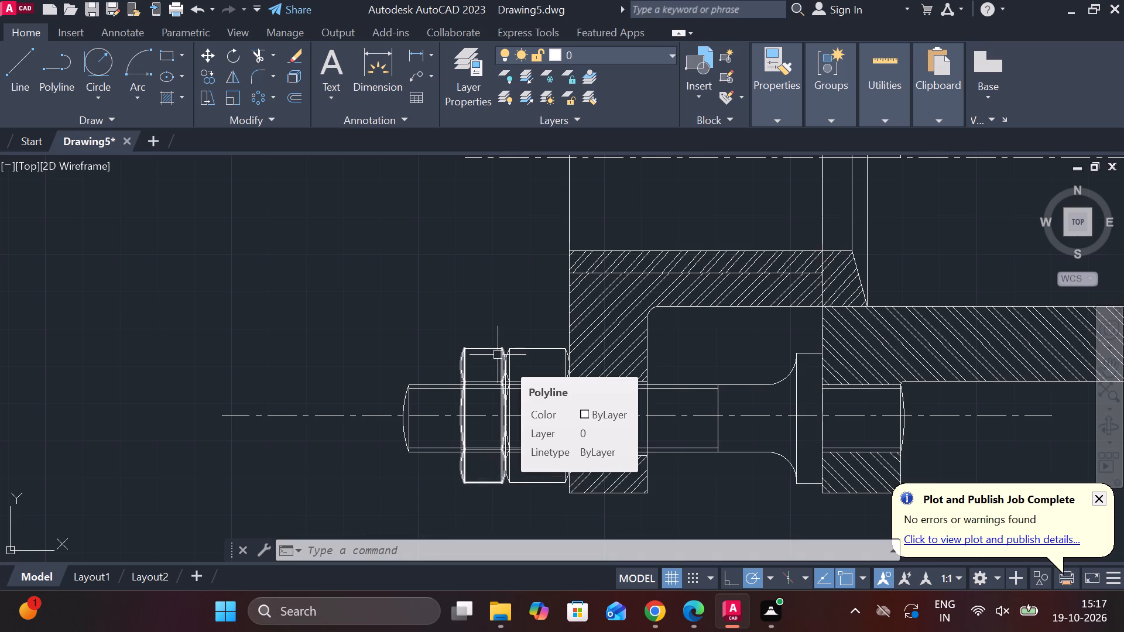
scroll(688, 289, "down", 2)
middle_click_drag(690, 278, 628, 433)
scroll(632, 321, "up", 2)
middle_click_drag(623, 290, 657, 415)
scroll(591, 360, "up", 3)
middle_click_drag(623, 397, 738, 532)
scroll(775, 522, "down", 1)
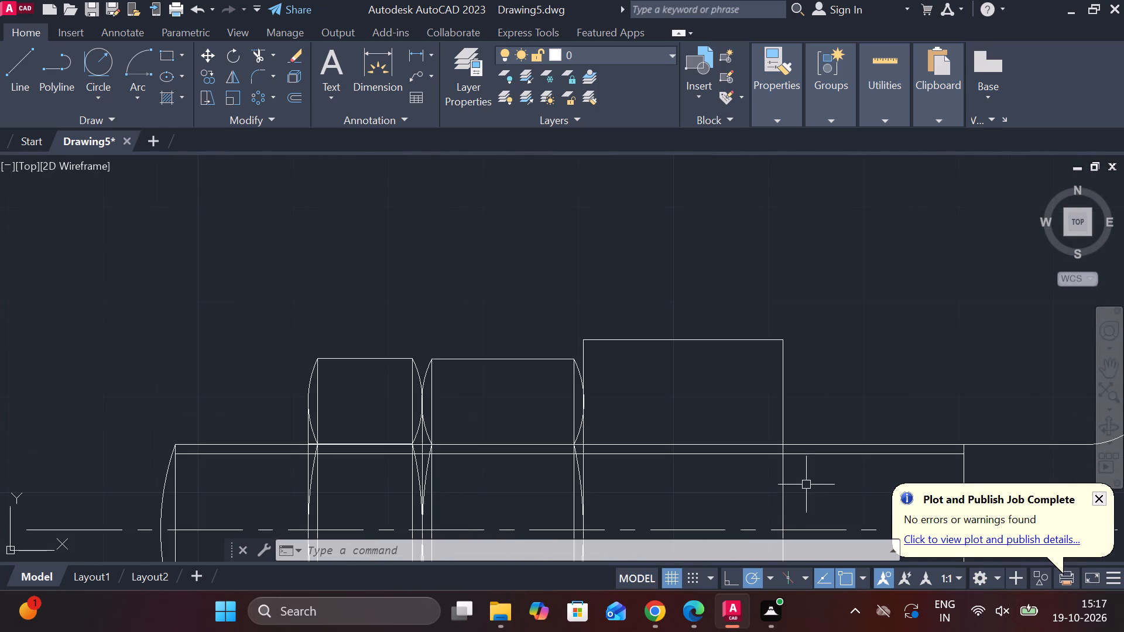
scroll(636, 429, "down", 2)
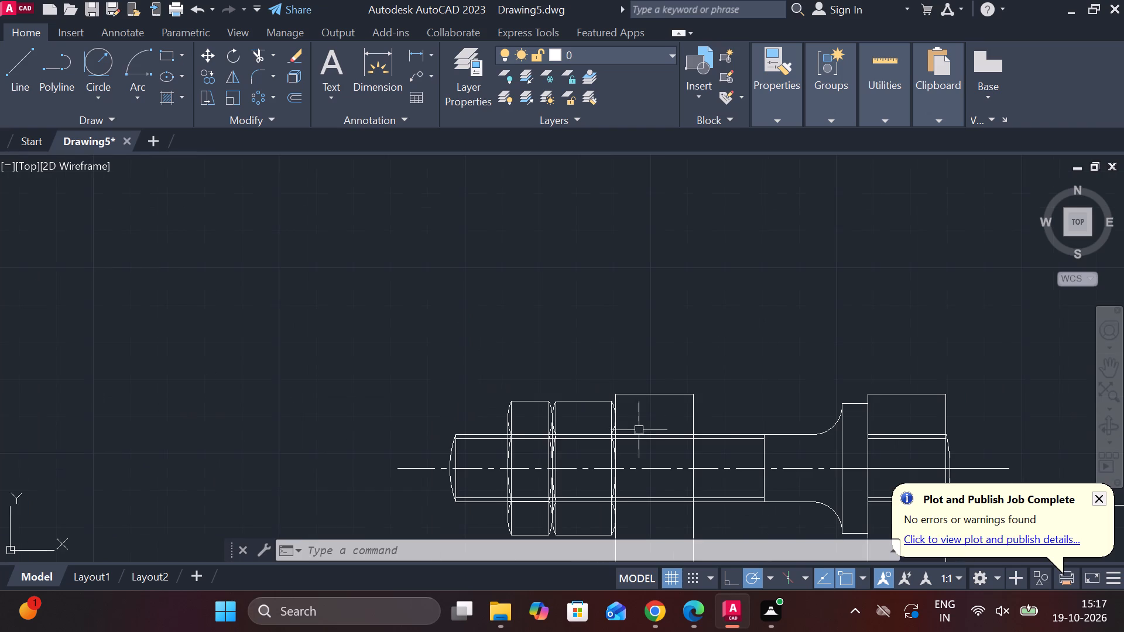
middle_click_drag(695, 466, 662, 411)
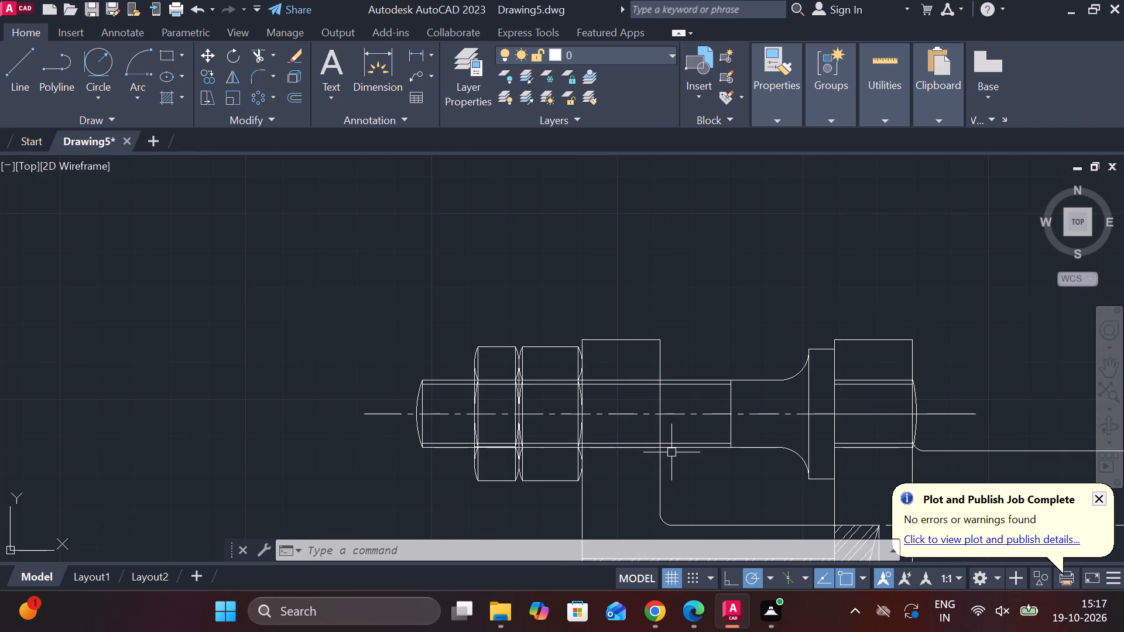
scroll(602, 450, "down", 1)
middle_click_drag(602, 450, 625, 356)
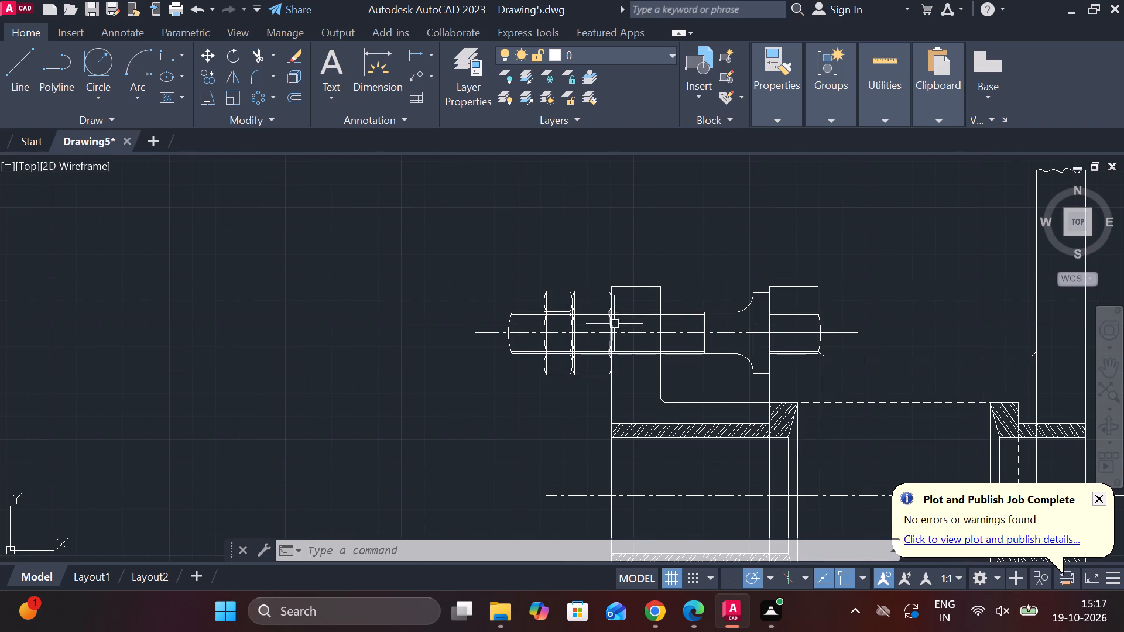
scroll(587, 360, "down", 2)
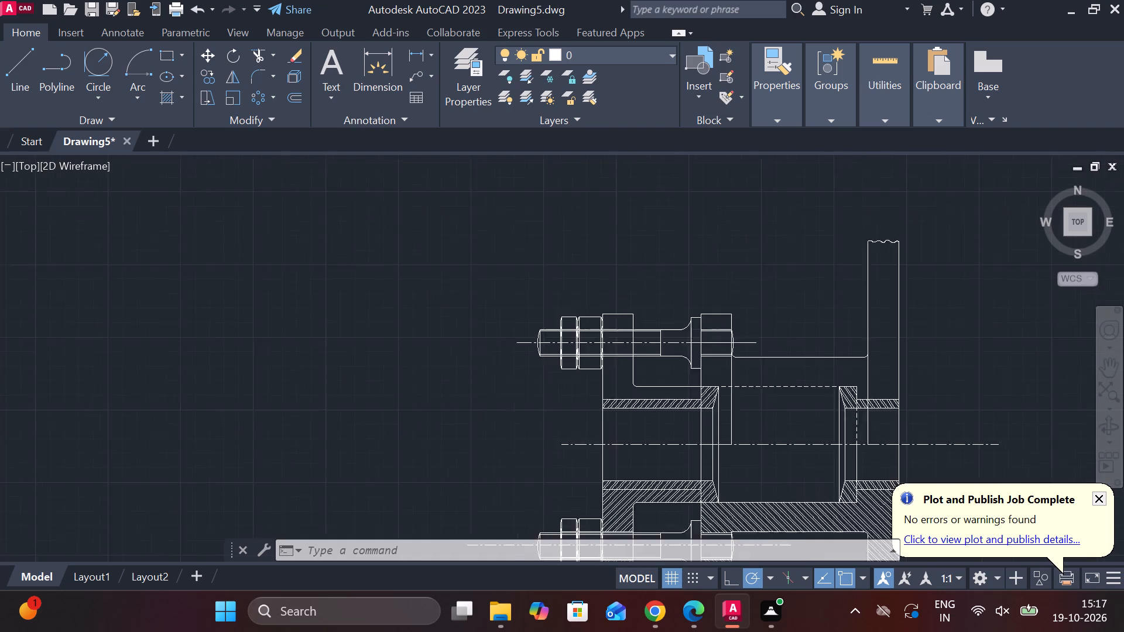
Undo earlier assembly edits back through the nut moves and rotation, the extend, and the move that seated the bush in the body.
key("ctrl+z")
key("ctrl+z")
key("ctrl+z")
key("ctrl+z")
key("ctrl+z")
key("ctrl+z")
key("ctrl+z")
key("ctrl+z")
key("ctrl+z")
key("ctrl+z")
key("ctrl+z")
key("ctrl+z")
key("ctrl+z")
key("ctrl+z")
key("ctrl+z")
key("ctrl+z")
key("ctrl+z")
key("ctrl+z")
key("ctrl+z")
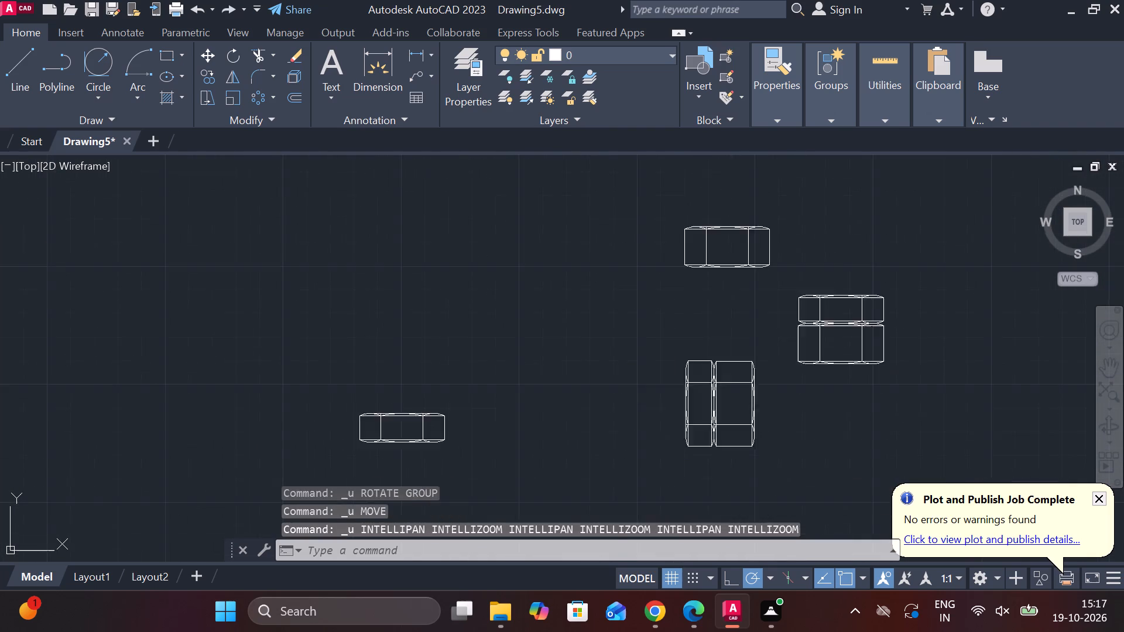
key("ctrl+z")
key("ctrl+z")
key("ctrl+z")
key("ctrl+z")
key("ctrl+z")
key("ctrl+z")
key("ctrl+z")
key("ctrl+z")
key("ctrl+z")
key("ctrl+z")
key("ctrl+z")
key("ctrl+z")
key("Escape")
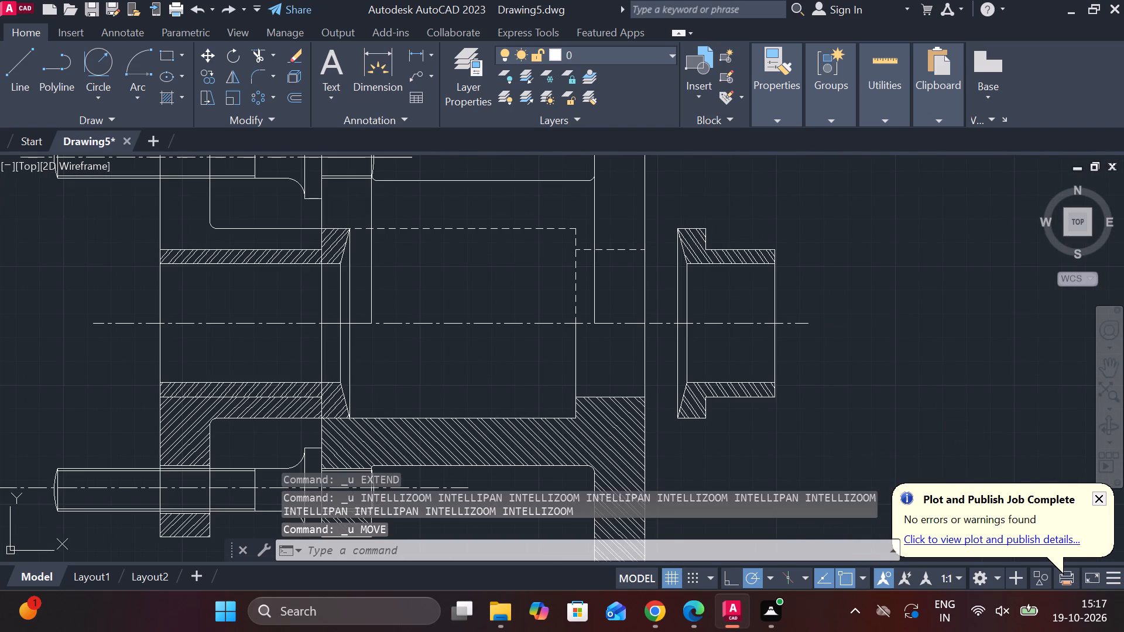
Undo the earlier assembly edits back through the gland placement and the grip edits around the lower stud.
key("ctrl+z")
key("ctrl+z")
key("ctrl+z")
key("ctrl+z")
key("ctrl+z")
key("ctrl+z")
key("ctrl+z")
key("ctrl+z")
key("ctrl+z")
key("ctrl+z")
key("ctrl+z")
key("ctrl+z")
key("ctrl+z")
key("ctrl+z")
key("ctrl+z")
key("ctrl+z")
key("ctrl+z")
key("ctrl+z")
key("ctrl+z")
key("ctrl+z")
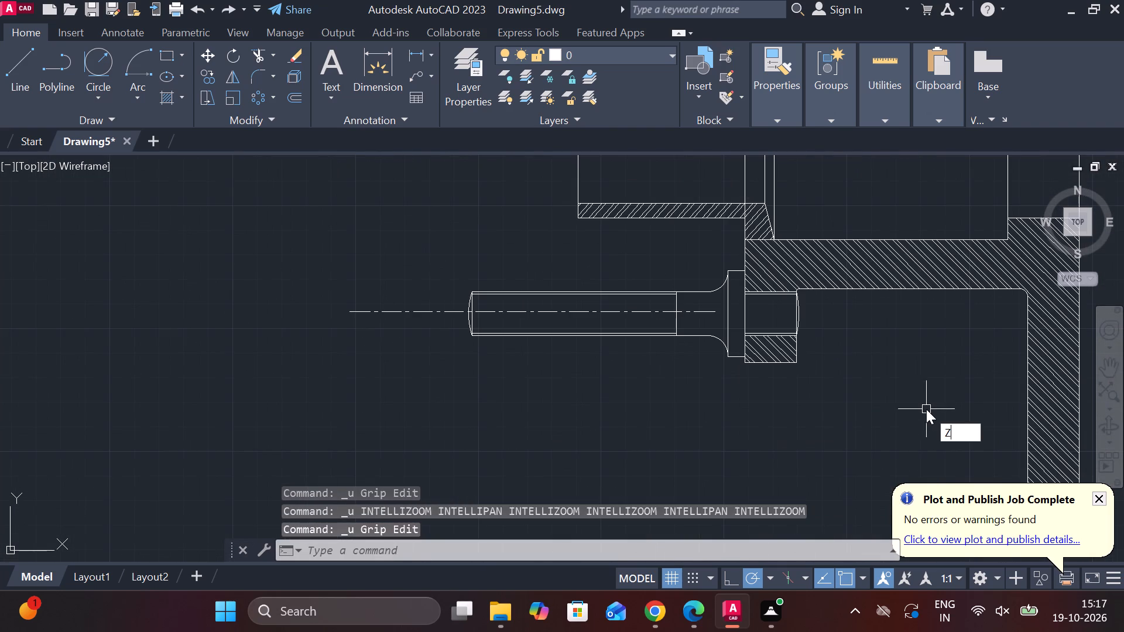
key("ctrl+z")
key("ctrl+z")
key("ctrl+z")
key("ctrl+z")
key("ctrl+z")
key("ctrl+z")
key("ctrl+z")
key("ctrl+z")
key("ctrl+z")
key("ctrl+z")
key("ctrl+z")
key("Escape")
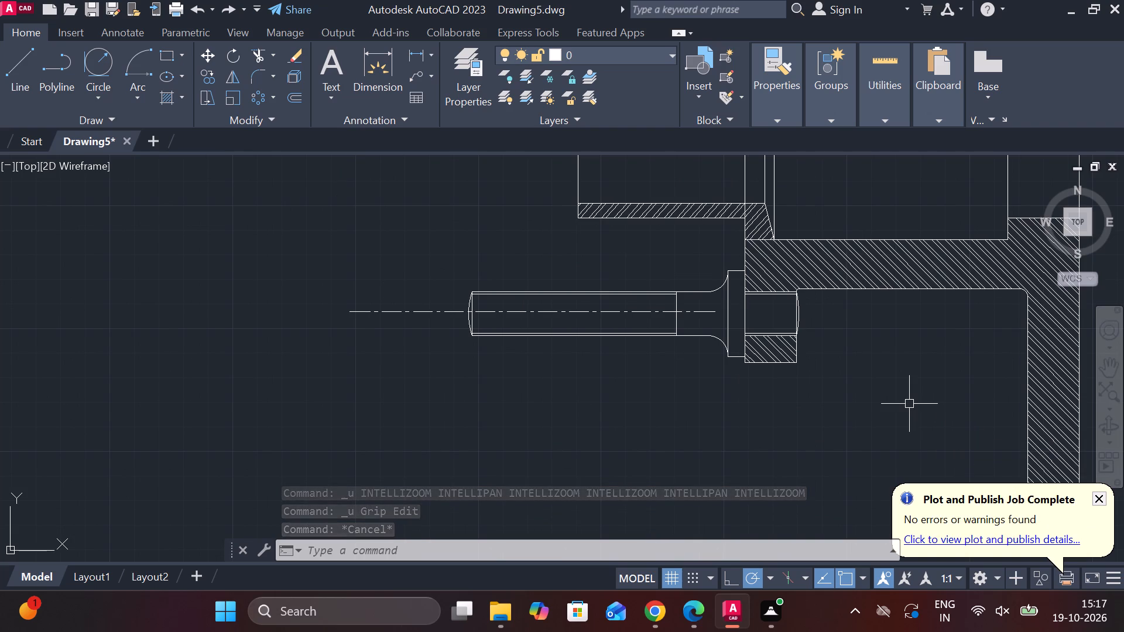
Undo further back through the erase and move edits and the mirroring of the long bush's hatched section.
key("ctrl+z")
key("ctrl+z")
key("ctrl+z")
key("ctrl+z")
key("ctrl+z")
key("ctrl+z")
key("ctrl+z")
key("ctrl+z")
key("ctrl+z")
key("ctrl+z")
key("ctrl+z")
key("ctrl+z")
key("ctrl+z")
key("ctrl+z")
key("ctrl+z")
key("ctrl+z")
key("ctrl+z")
key("ctrl+z")
key("ctrl+z")
key("ctrl+z")
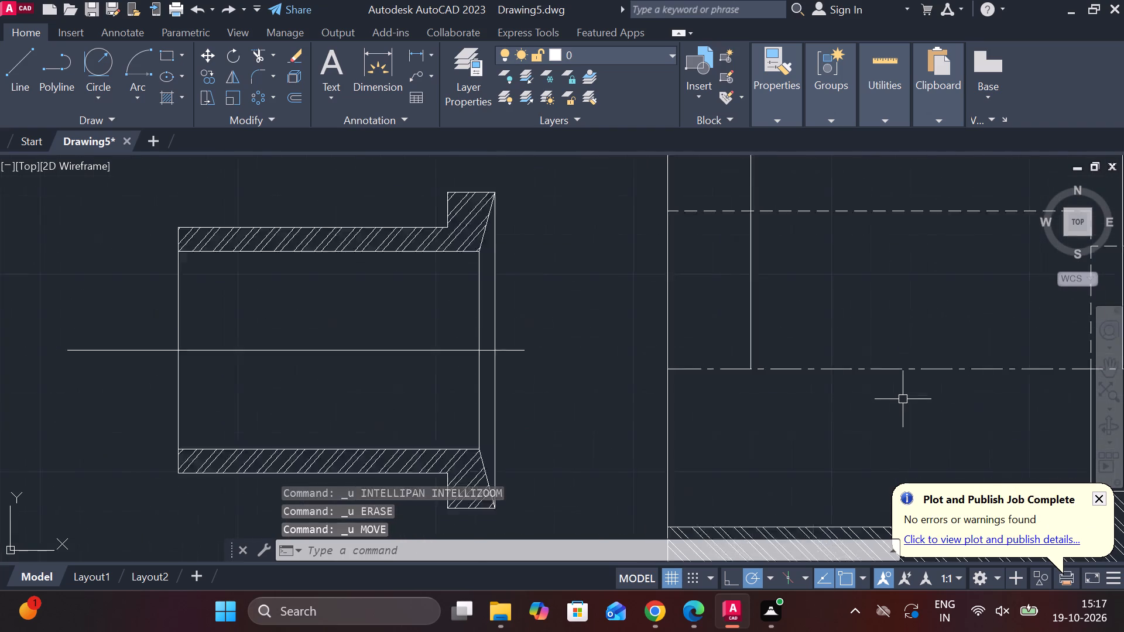
key("ctrl+z")
key("ctrl+z")
key("ctrl+z")
key("ctrl+z")
key("ctrl+z")
key("ctrl+z")
key("ctrl+z")
key("ctrl+z")
key("Escape")
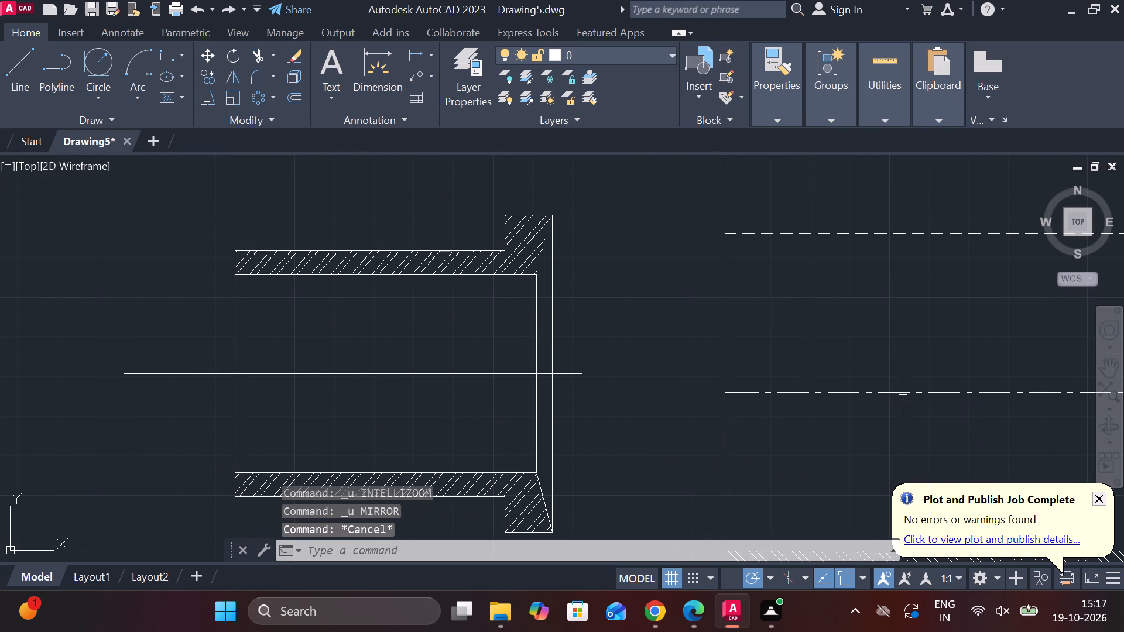
Undo the remaining assembly moves until the body, gland, bushes, studs and nuts are separate loose parts.
key("ctrl+z")
key("ctrl+z")
key("ctrl+z")
key("ctrl+z")
key("ctrl+z")
key("ctrl+z")
key("ctrl+z")
key("ctrl+z")
key("ctrl+z")
key("ctrl+z")
key("ctrl+z")
key("ctrl+z")
key("ctrl+z")
key("ctrl+z")
key("ctrl+z")
key("ctrl+z")
key("ctrl+z")
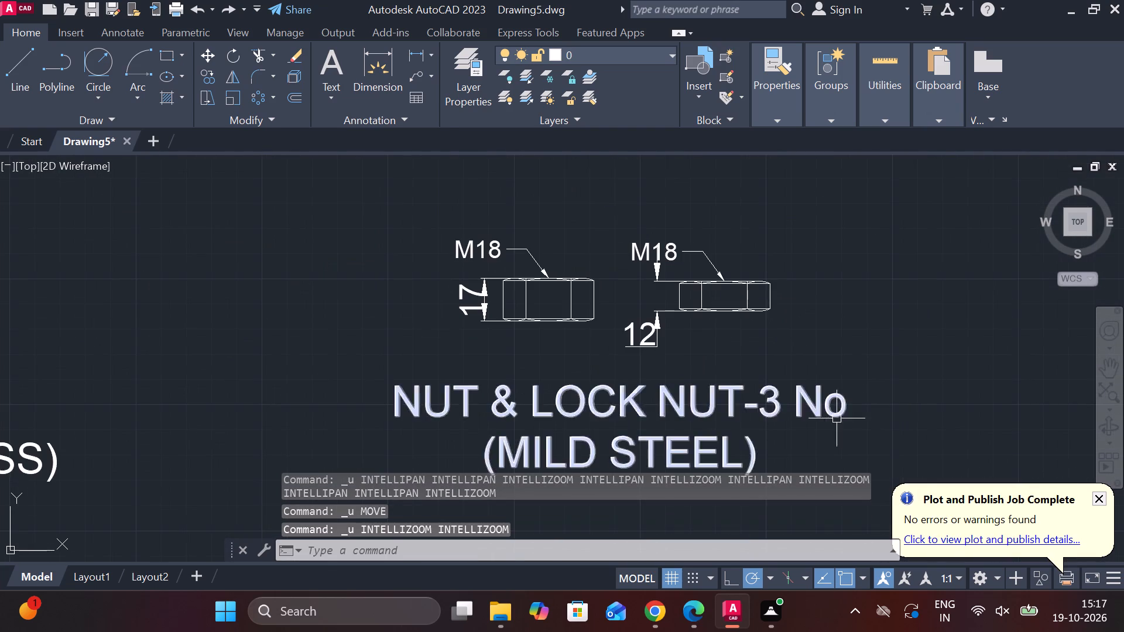
Examine the loose part copies alongside the dimensioned gland, body, stud, bush and nut drawings.
scroll(822, 423, "down", 7)
scroll(654, 417, "up", 3)
scroll(729, 394, "up", 1)
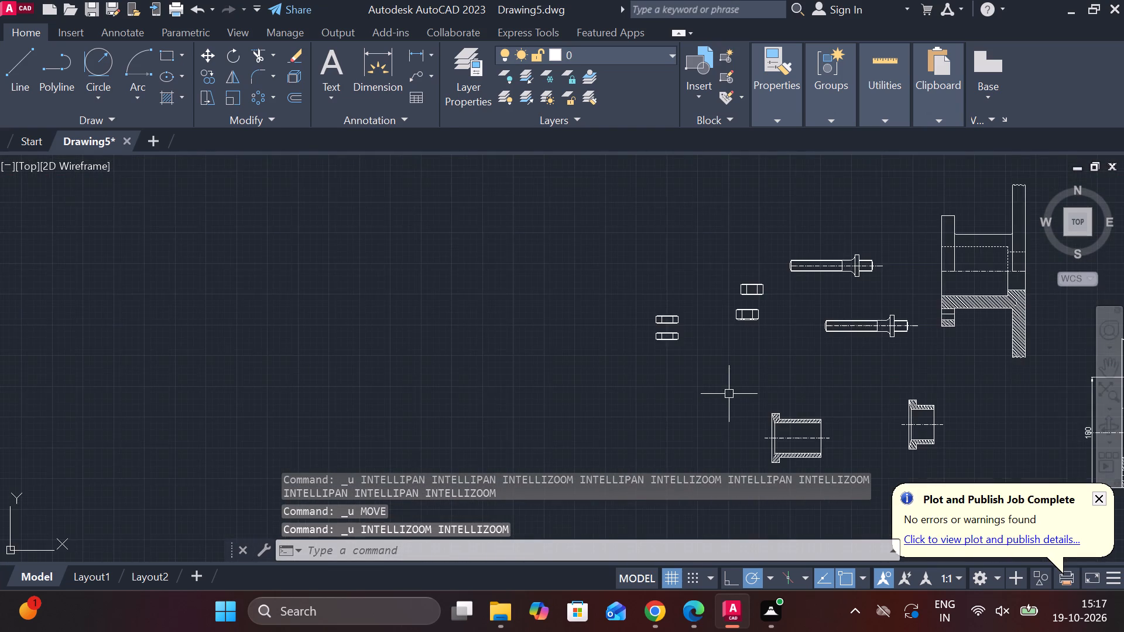
middle_click_drag(729, 394, 340, 304)
scroll(571, 345, "down", 2)
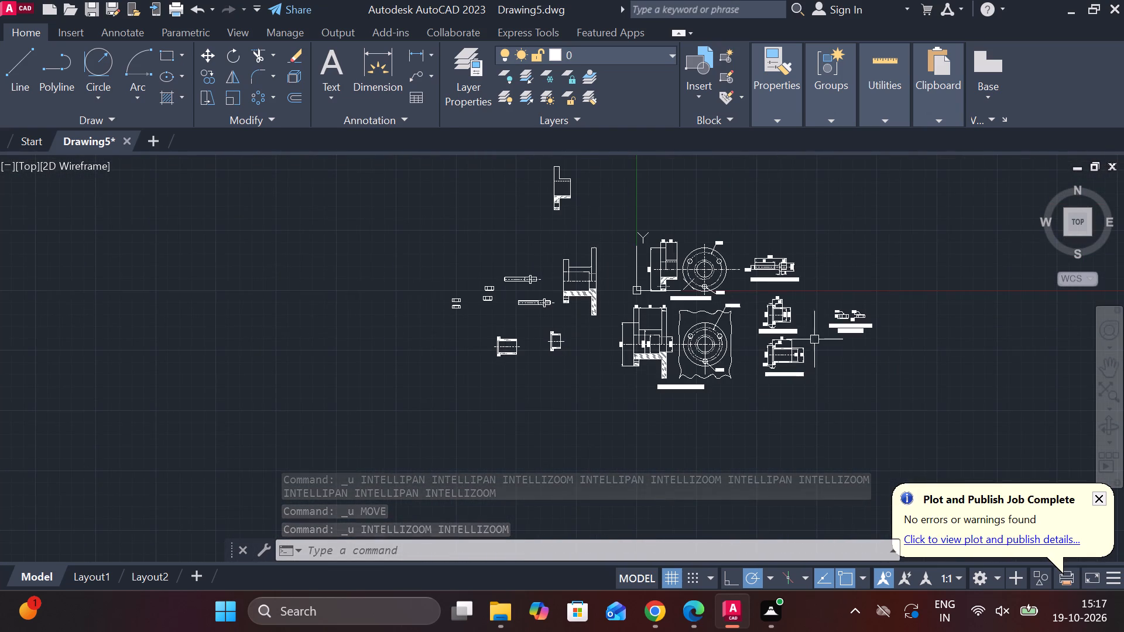
scroll(826, 325, "up", 2)
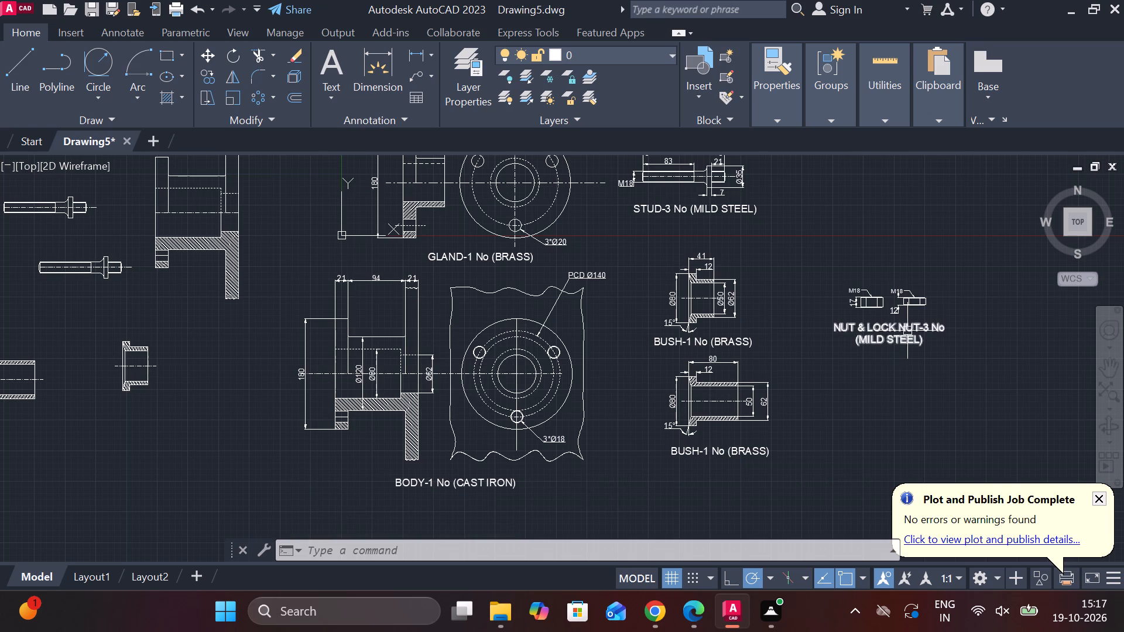
middle_click_drag(364, 308, 630, 287)
middle_click_drag(537, 290, 683, 393)
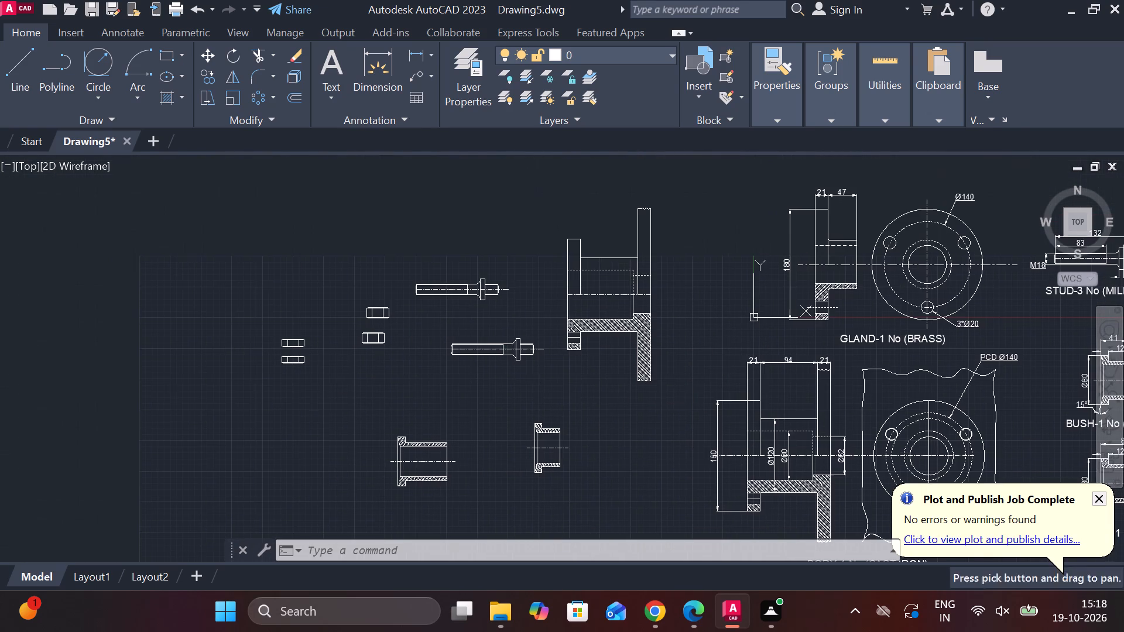
middle_click_drag(633, 380, 612, 435)
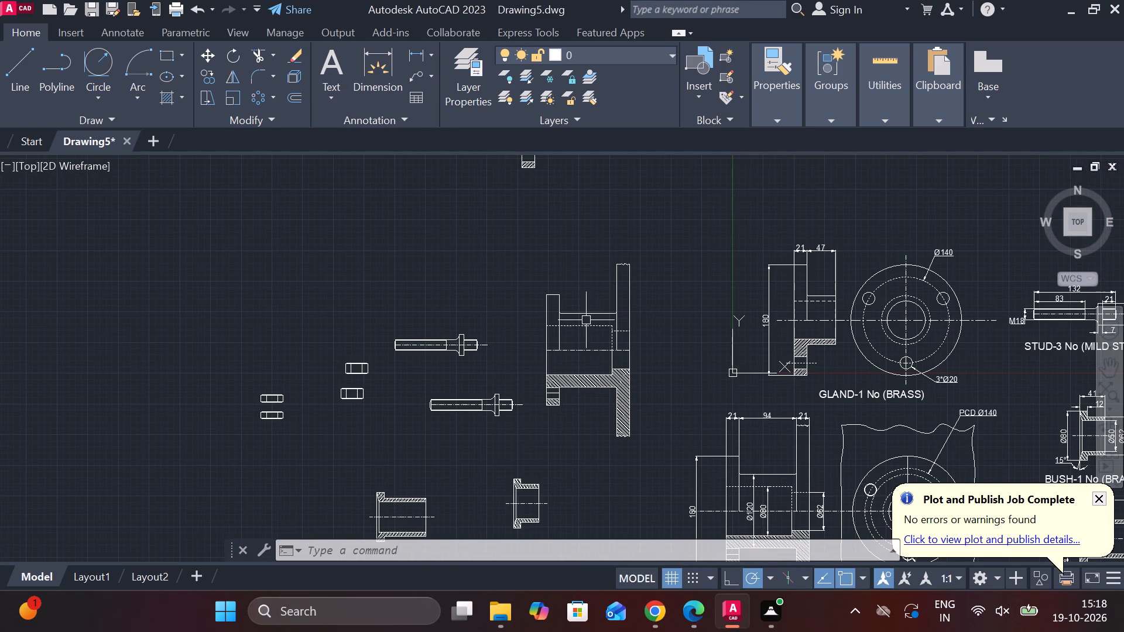
Move the loose body section to the clear space above the studs and nuts, well left of the gland section.
scroll(586, 320, "up", 1)
left_click(474, 215)
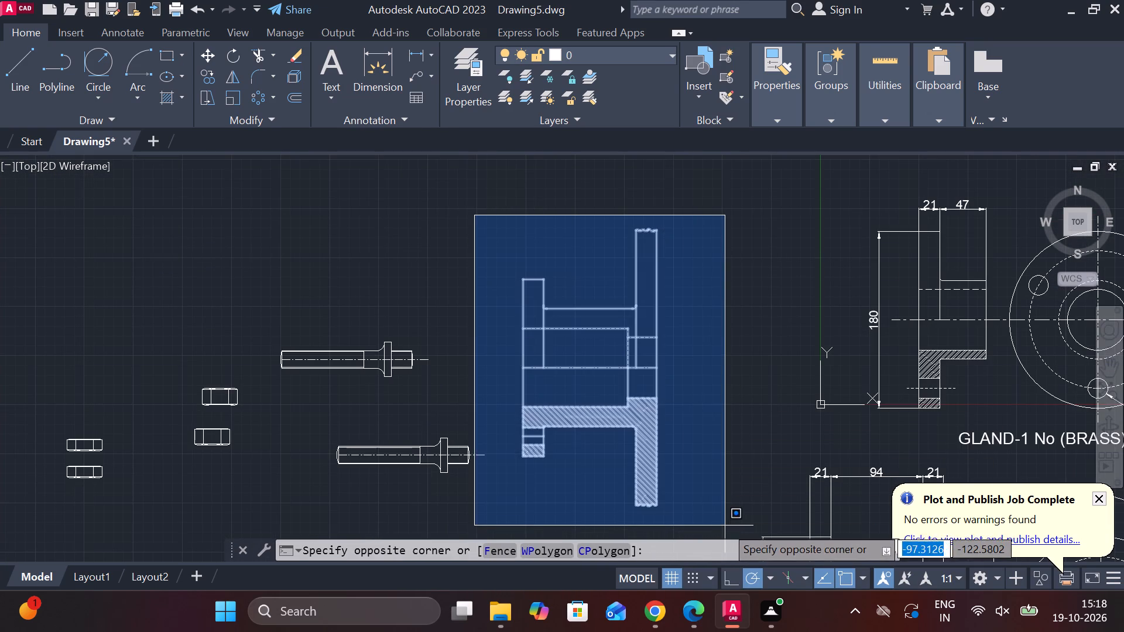
left_click(725, 525)
key("m")
key("Return")
left_click(698, 428)
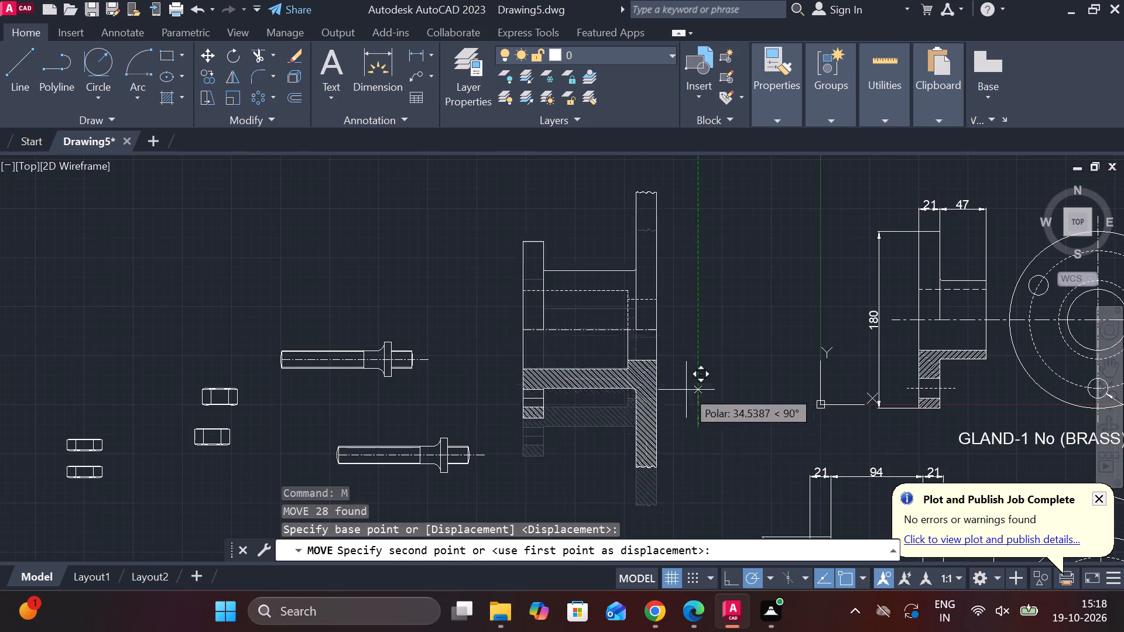
scroll(670, 359, "down", 1)
middle_click_drag(665, 357, 779, 455)
middle_click_drag(495, 300, 539, 345)
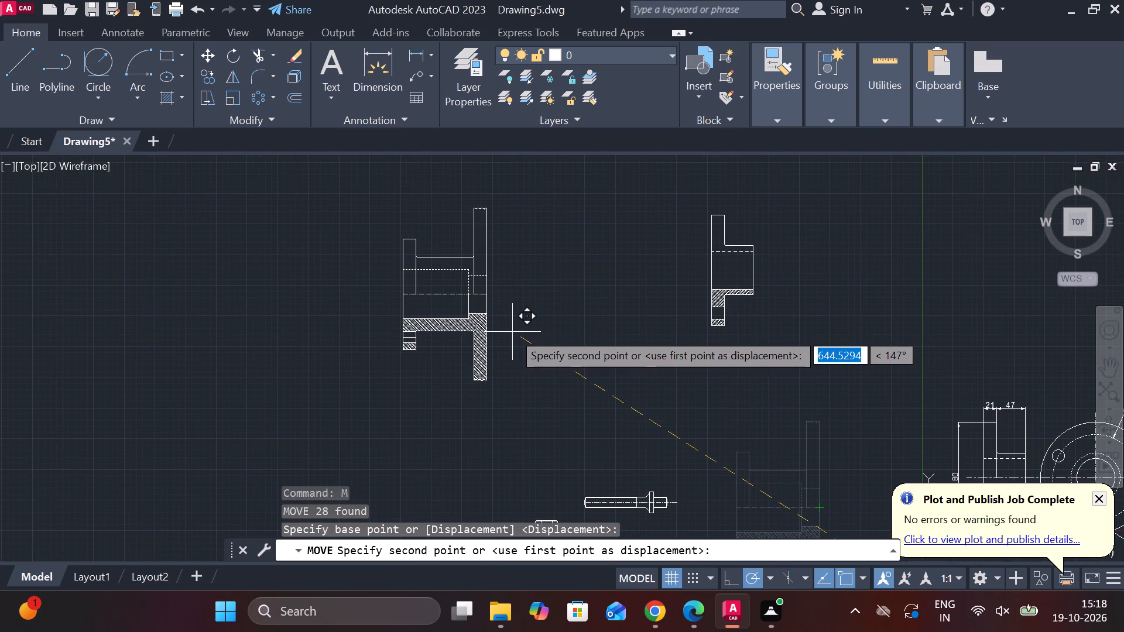
left_click(512, 332)
scroll(522, 331, "up", 1)
middle_click_drag(523, 331, 663, 369)
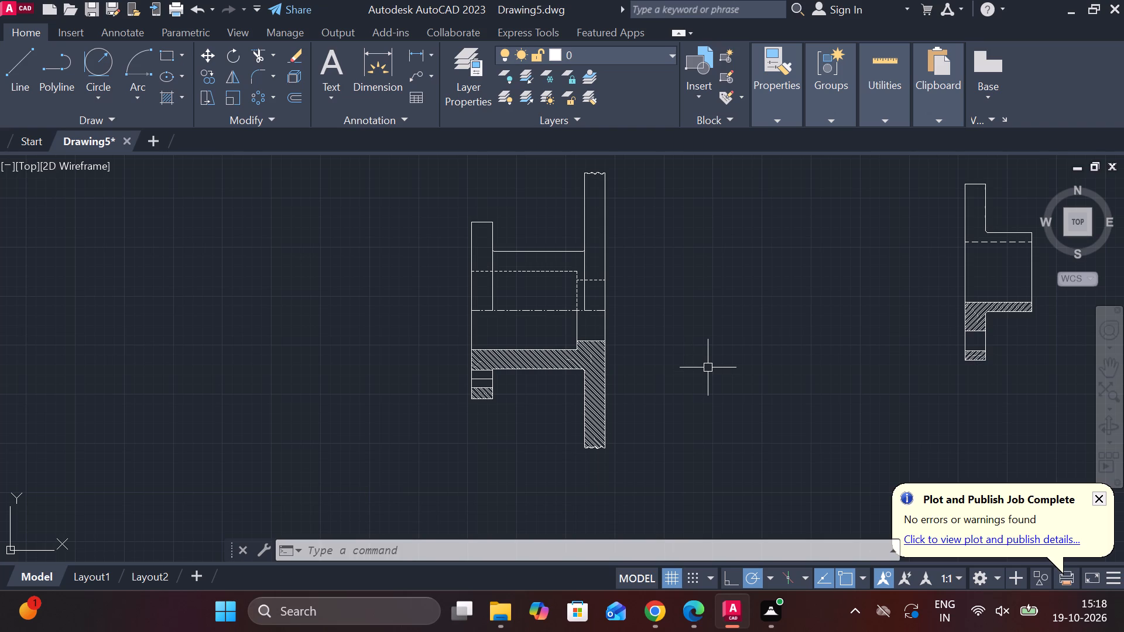
Examine the relocated body section and the gland section beside it.
middle_click_drag(858, 392, 807, 392)
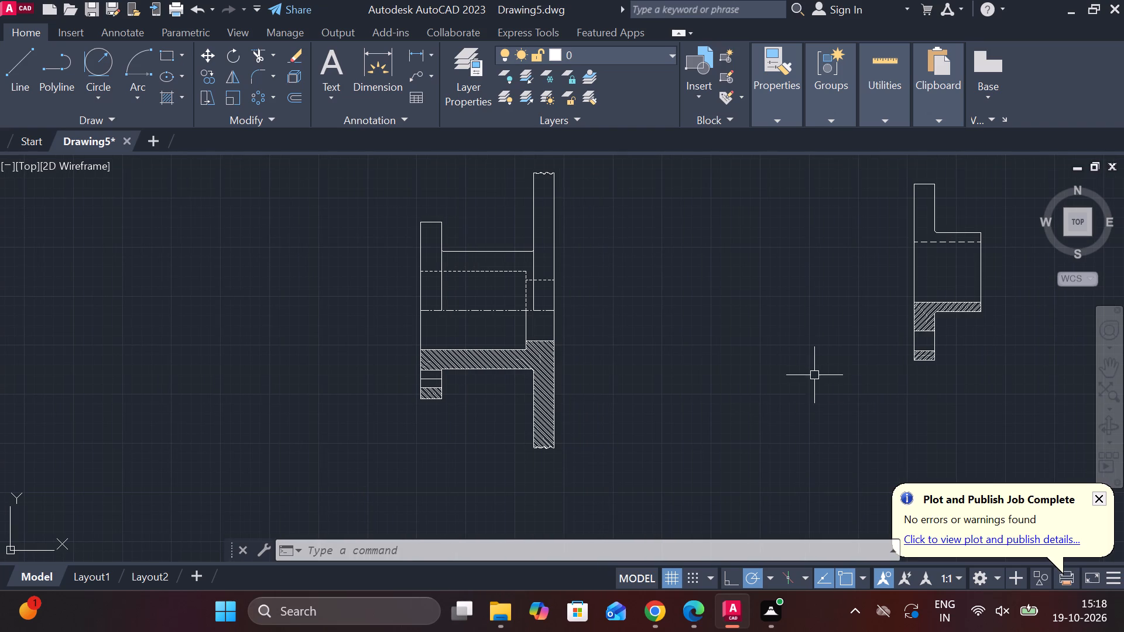
middle_click_drag(650, 379, 671, 379)
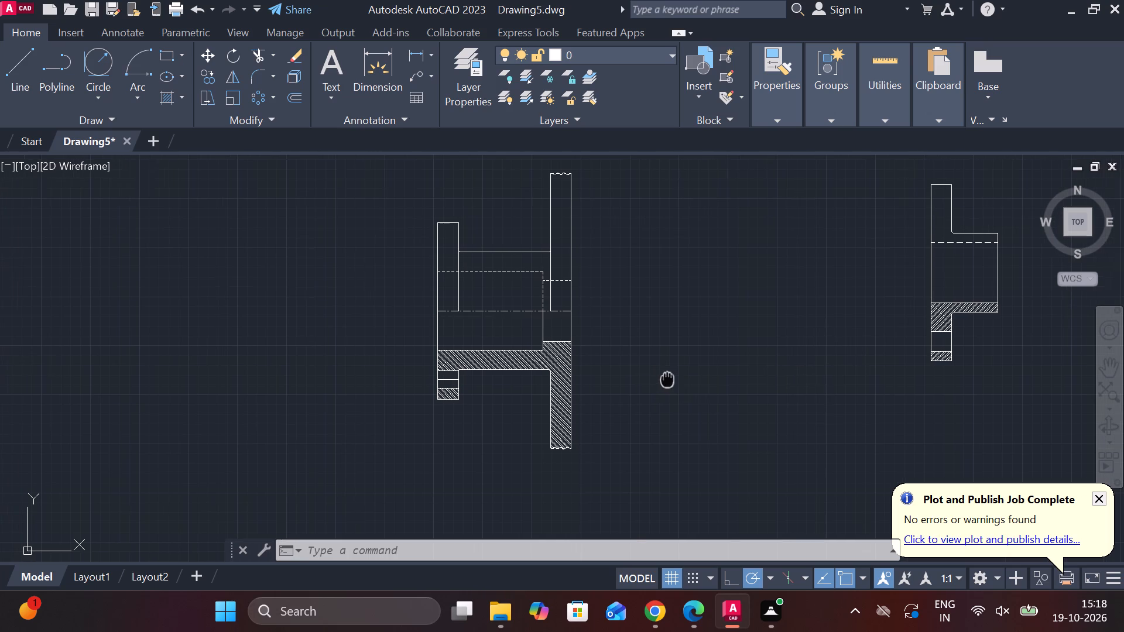
middle_click_drag(671, 379, 673, 379)
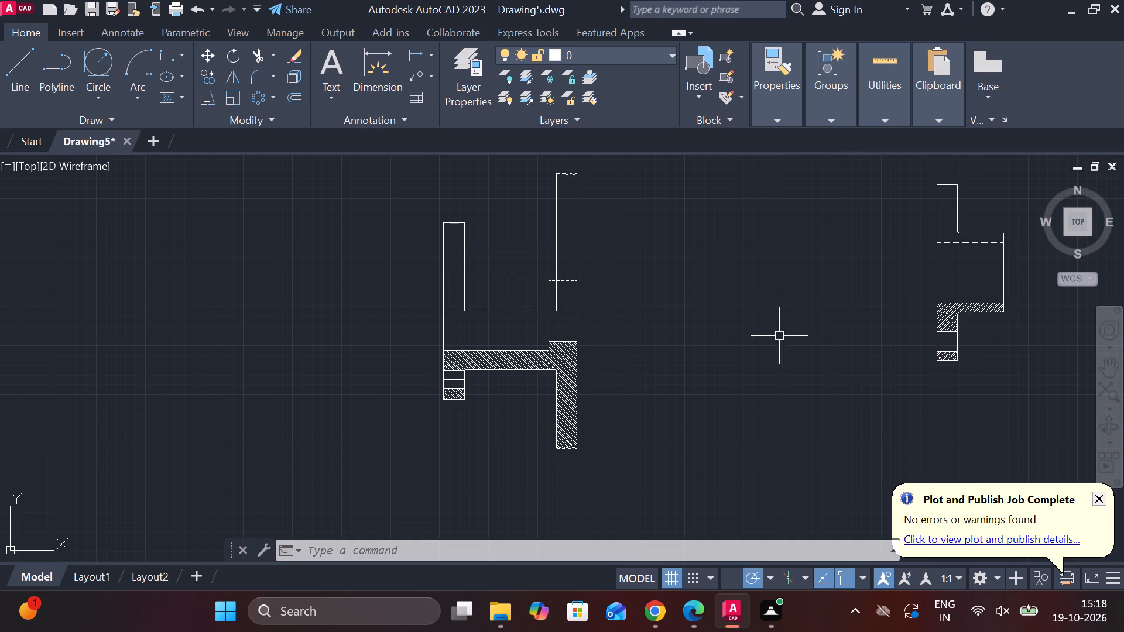
scroll(748, 344, "down", 2)
scroll(748, 353, "up", 2)
middle_click_drag(738, 376, 738, 376)
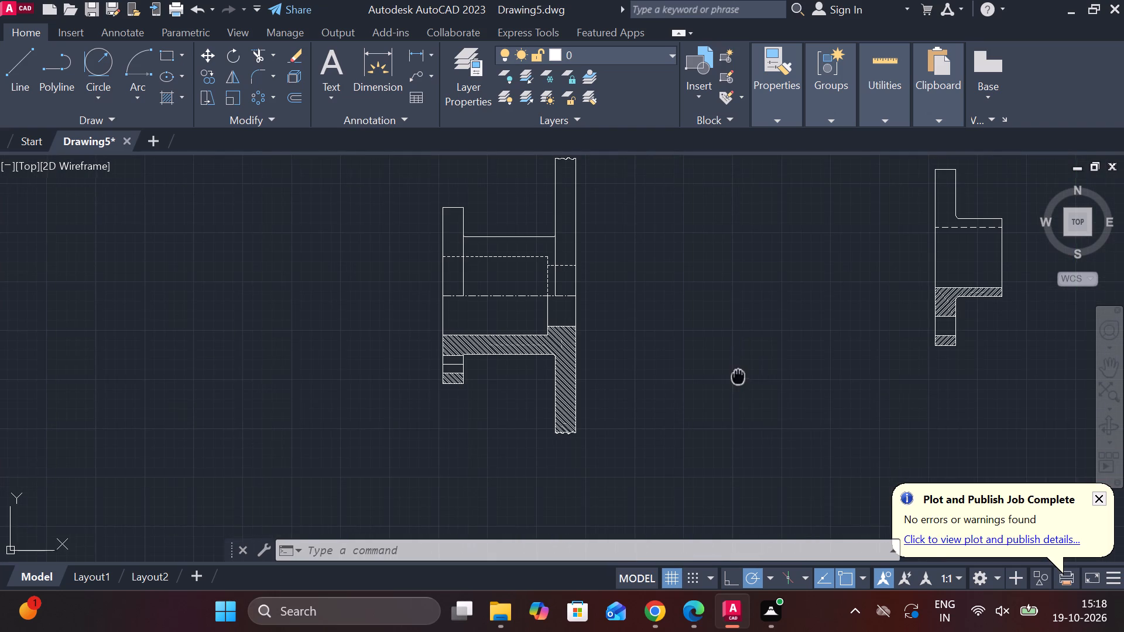
middle_click_drag(738, 376, 1022, 394)
middle_click_drag(1010, 393, 762, 386)
scroll(732, 376, "down", 1)
middle_click_drag(792, 382, 778, 382)
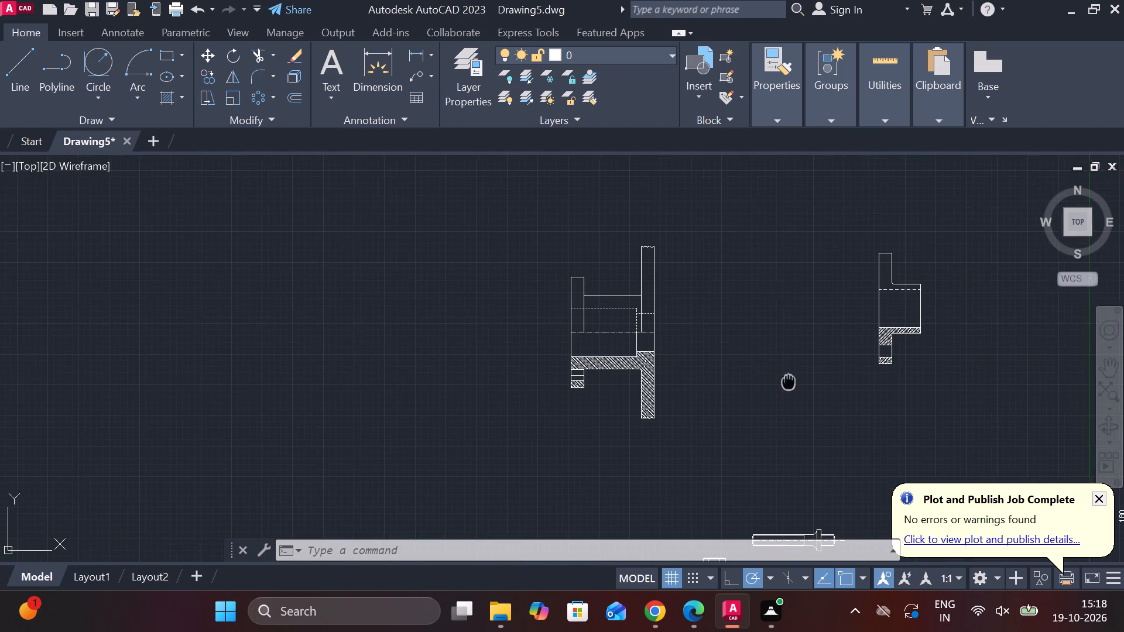
middle_click_drag(778, 382, 765, 382)
scroll(725, 352, "up", 1)
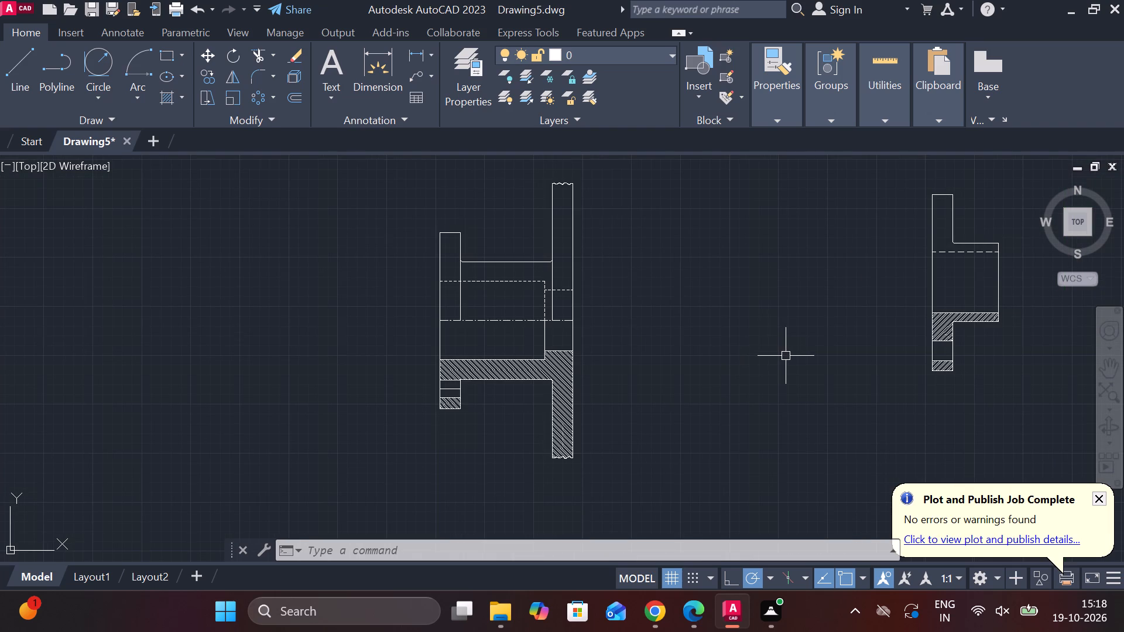
middle_click_drag(655, 341, 683, 343)
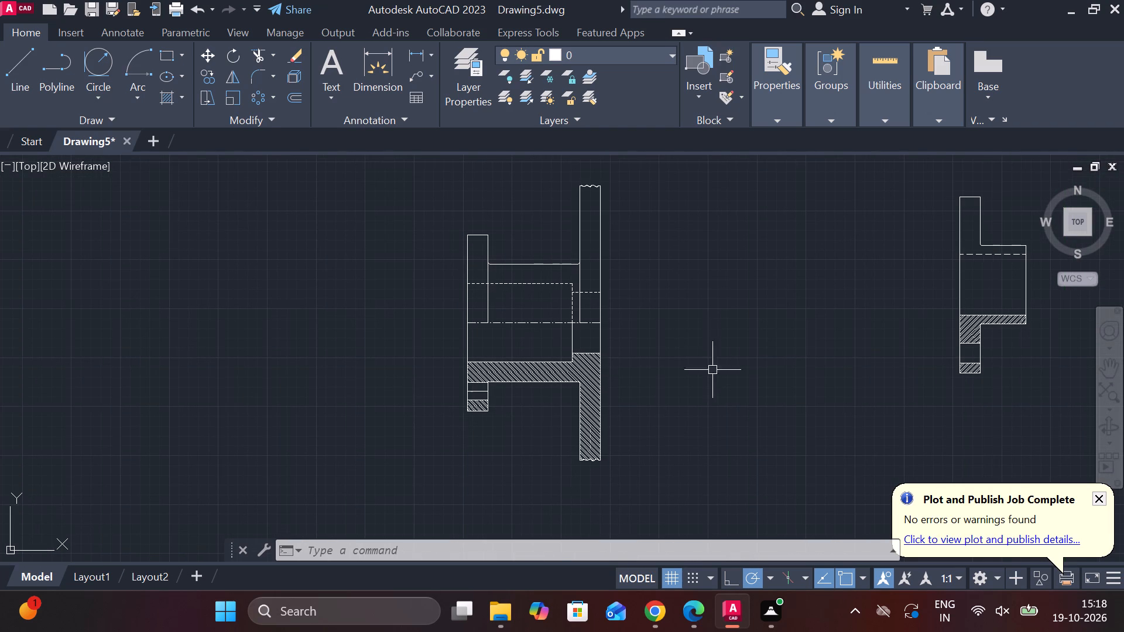
Move the short bush with its centreline next to the body's large flange, aligned on the body's centreline.
middle_click_drag(699, 376, 727, 198)
scroll(736, 320, "down", 2)
scroll(760, 476, "up", 1)
middle_click_drag(760, 476, 581, 338)
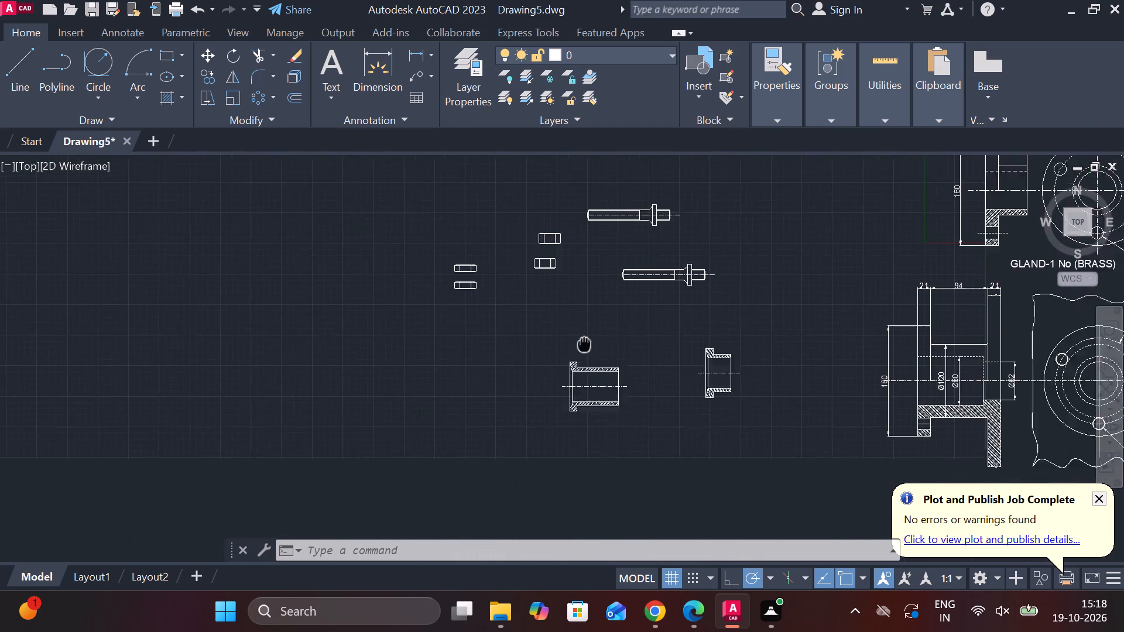
scroll(707, 325, "up", 1)
left_click(630, 276)
left_click(785, 442)
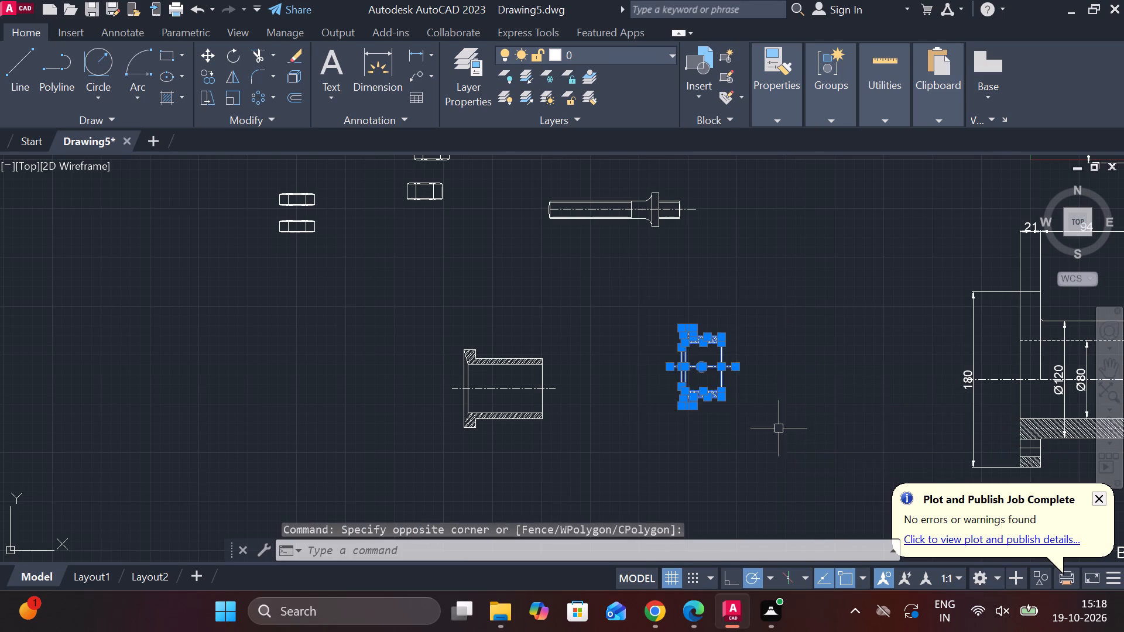
scroll(667, 372, "up", 3)
key("m")
key("Return")
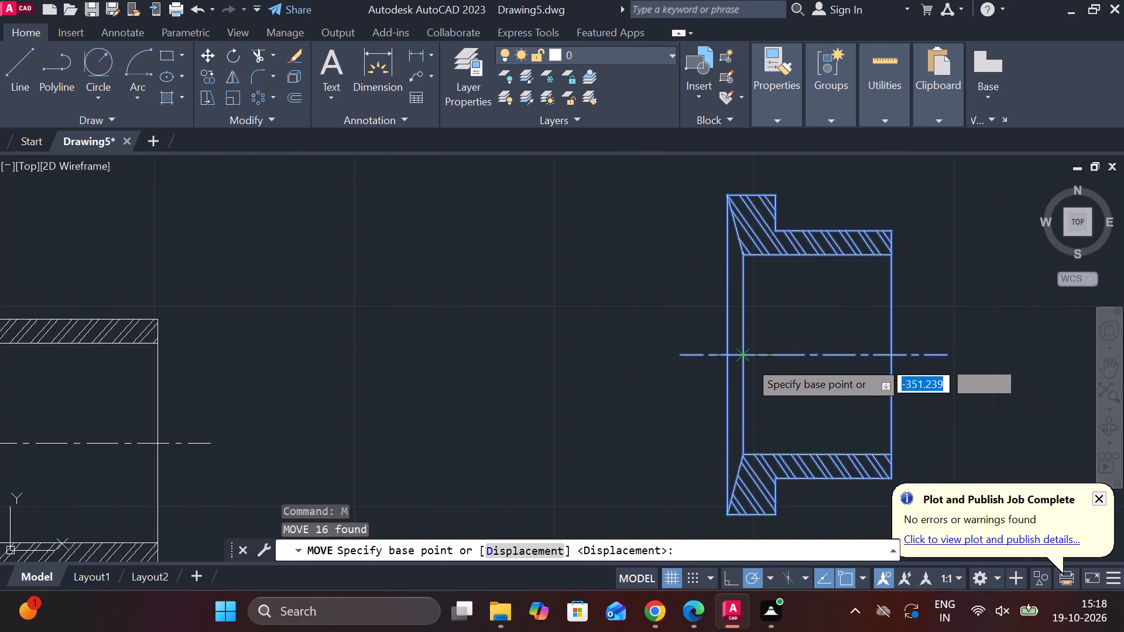
left_click(746, 358)
scroll(745, 355, "down", 2)
middle_click_drag(660, 273, 700, 456)
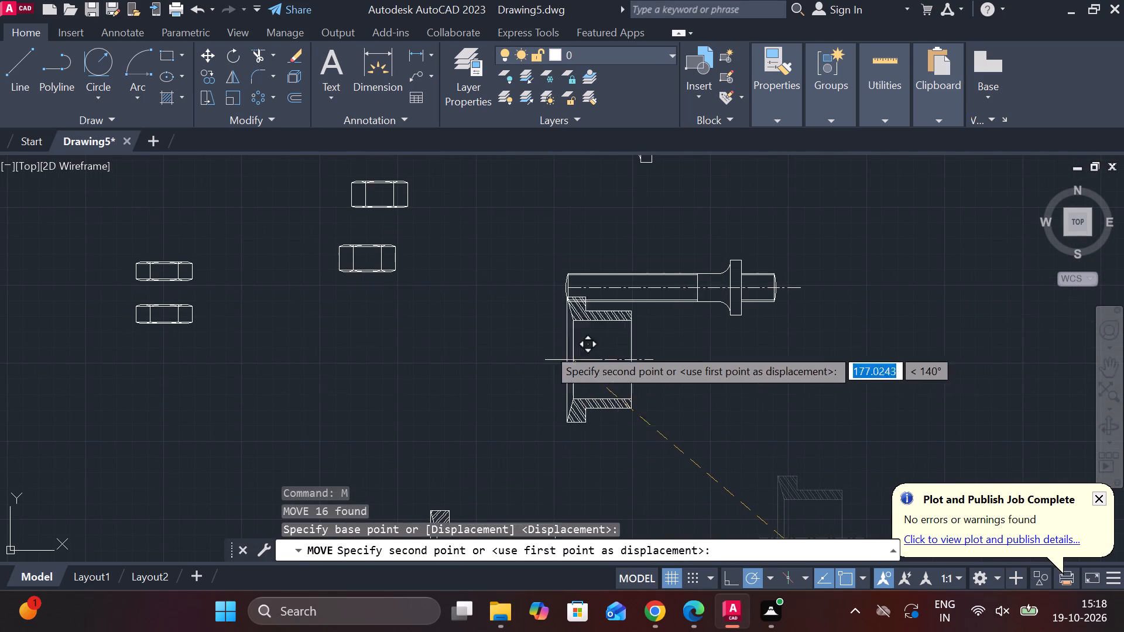
middle_click_drag(458, 272, 531, 449)
middle_click_drag(544, 252, 584, 387)
scroll(584, 384, "down", 1)
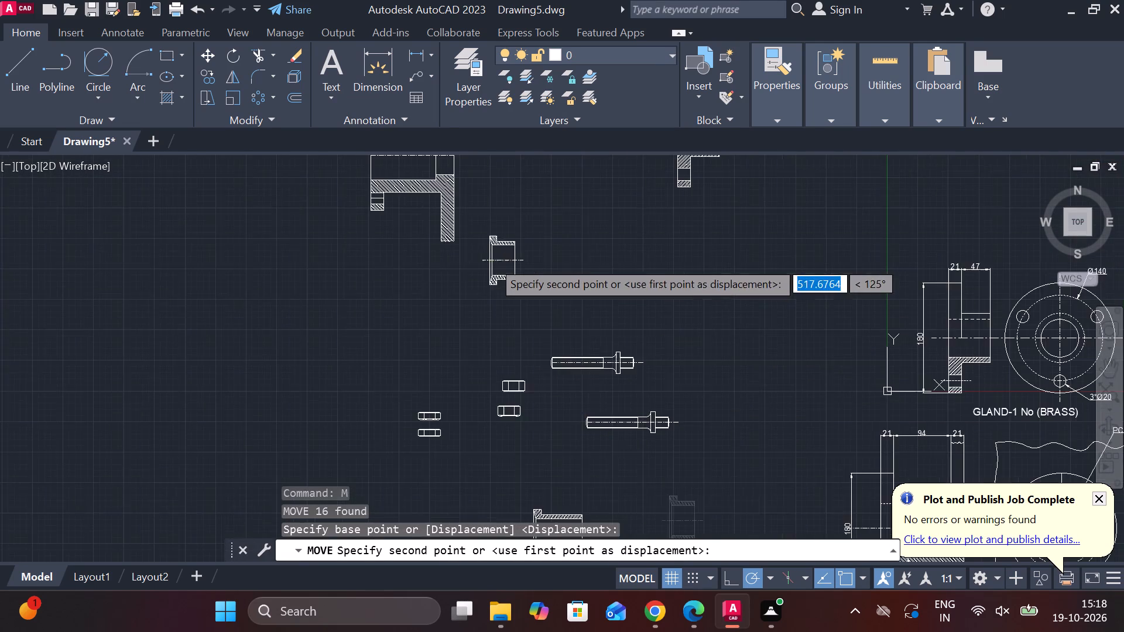
scroll(492, 260, "down", 1)
middle_click_drag(483, 253, 542, 393)
scroll(474, 319, "up", 3)
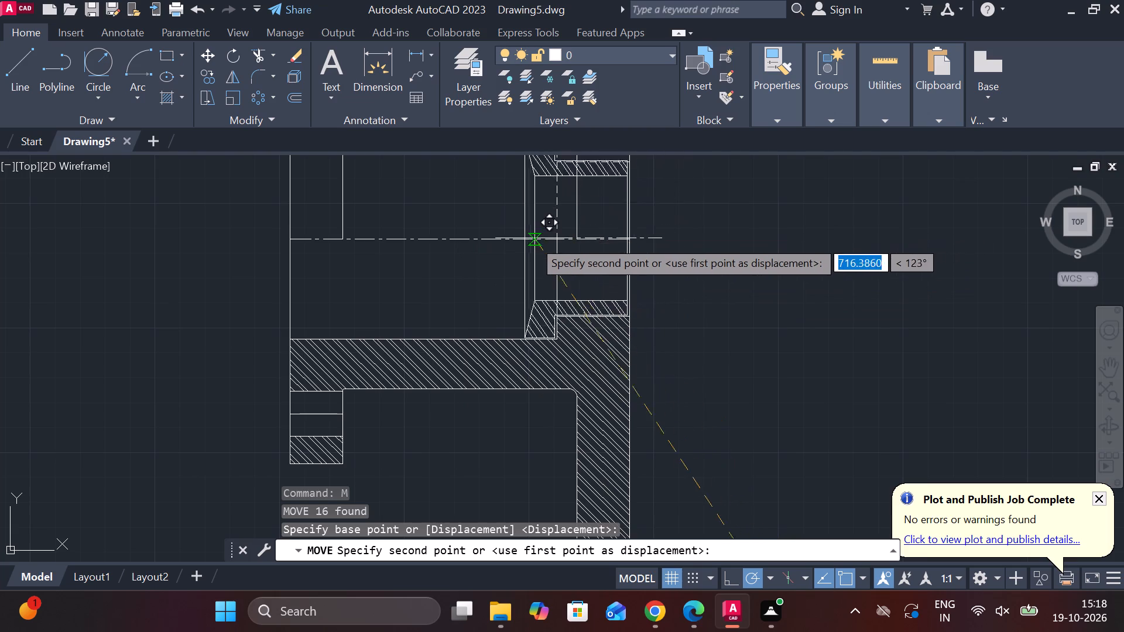
scroll(550, 241, "up", 1)
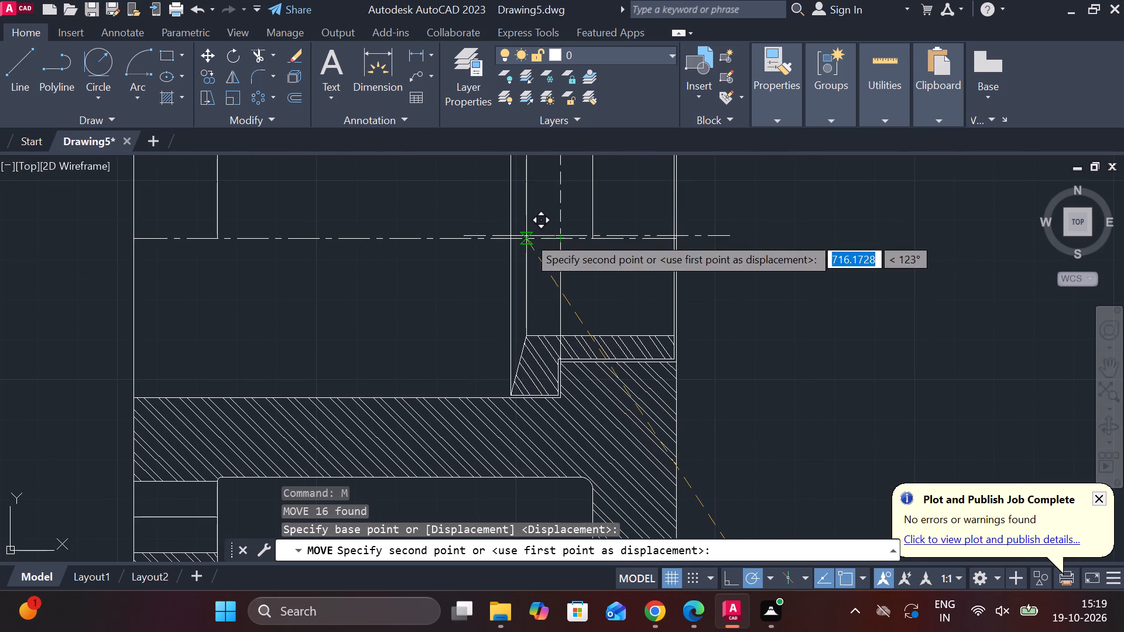
left_click(751, 247)
scroll(760, 266, "down", 2)
middle_click(768, 291)
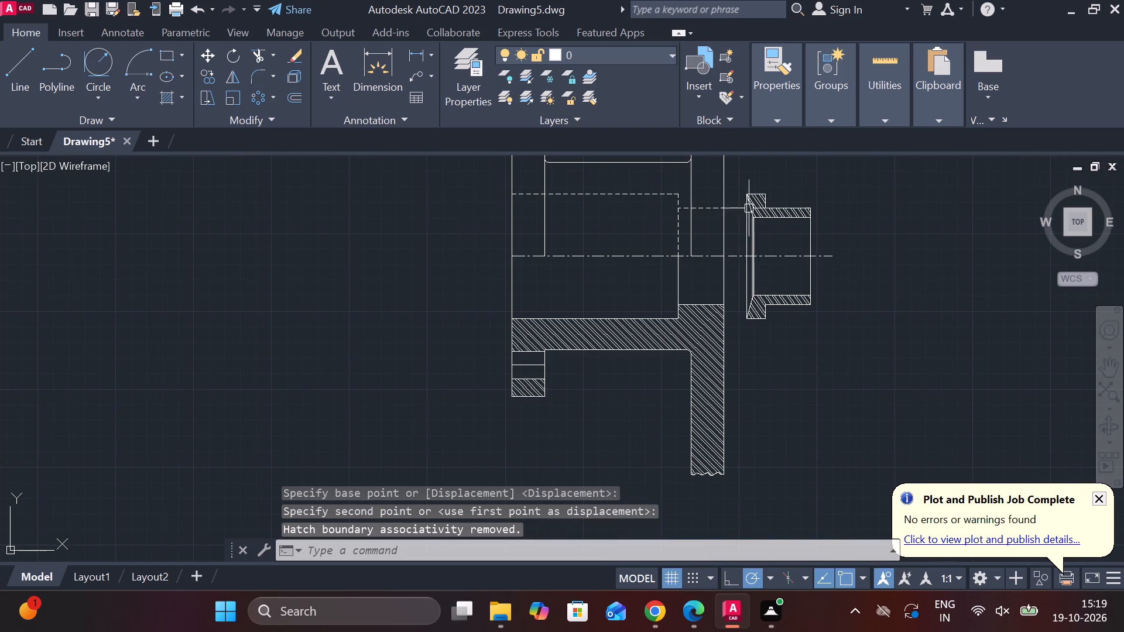
Move the short bush, without its centreline, into the body's bore so its collar's lower corner seats against the bore shoulder.
left_click(738, 179)
left_click(830, 379)
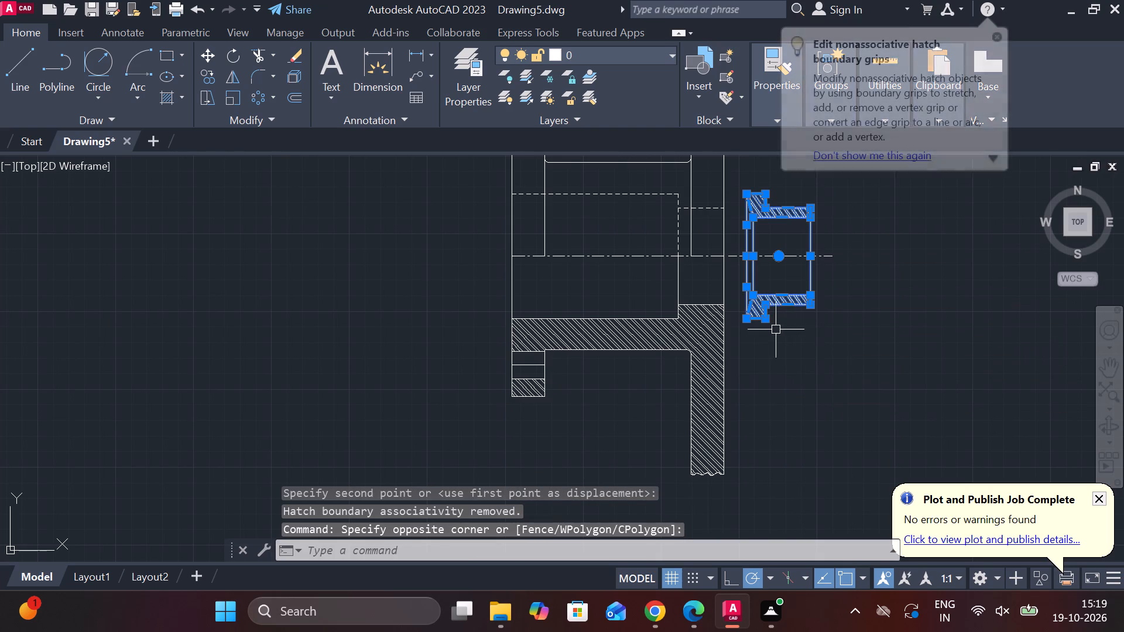
key("m")
key("Return")
scroll(776, 329, "up", 2)
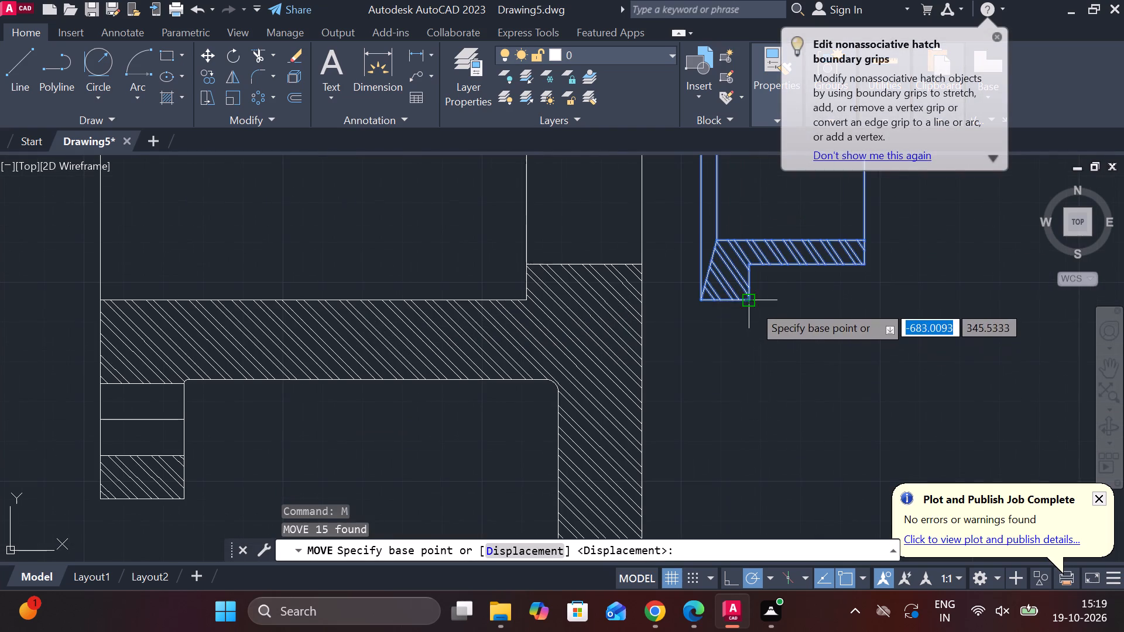
left_click(753, 304)
left_click(527, 298)
scroll(630, 304, "down", 1)
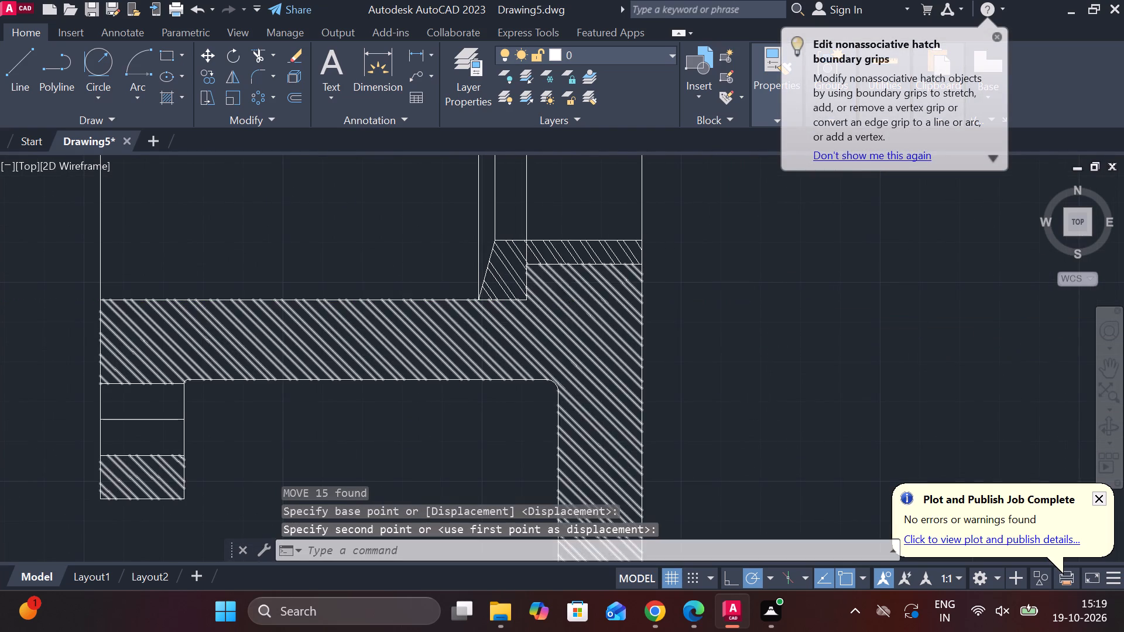
scroll(630, 304, "down", 1)
middle_click_drag(676, 304, 686, 335)
middle_click_drag(700, 338, 710, 359)
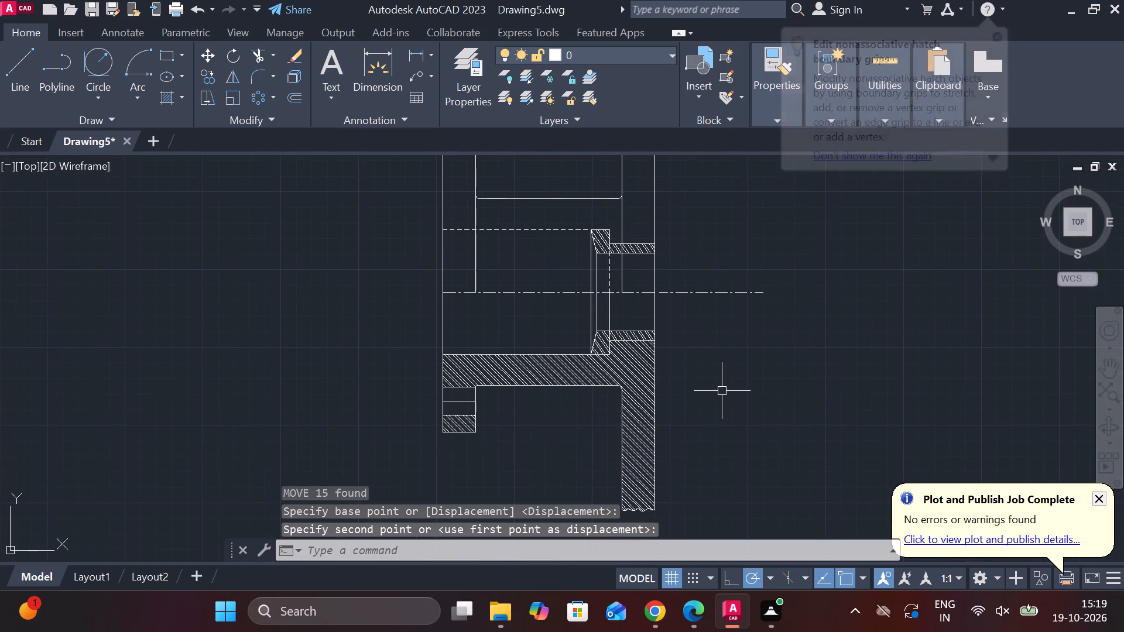
scroll(722, 391, "down", 1)
middle_click(722, 391)
middle_click_drag(719, 382, 714, 339)
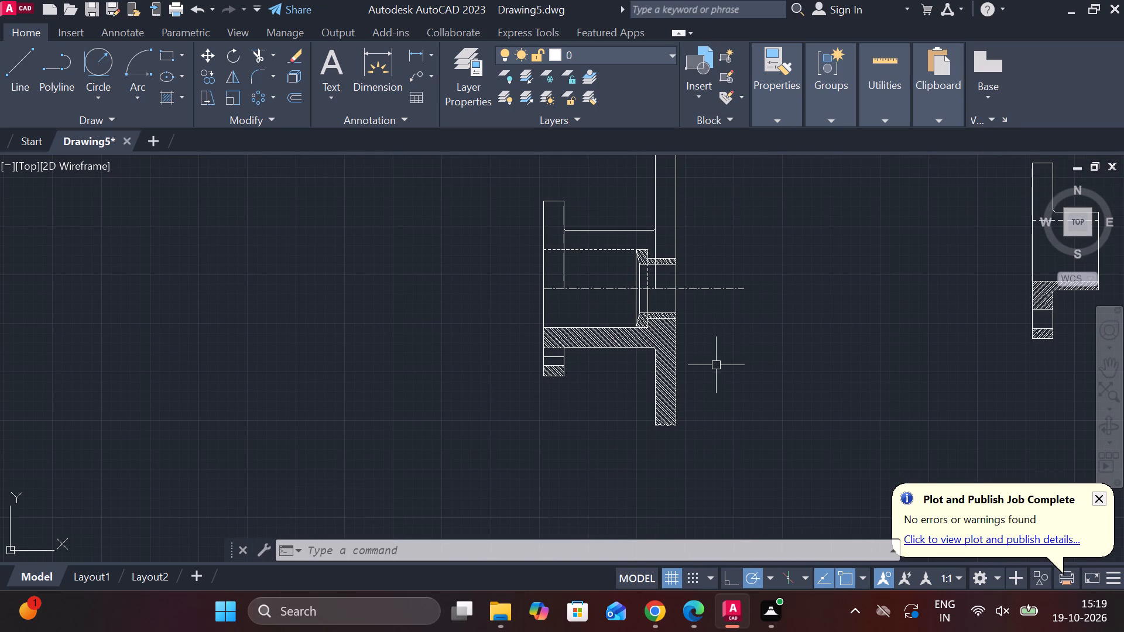
scroll(716, 367, "down", 2)
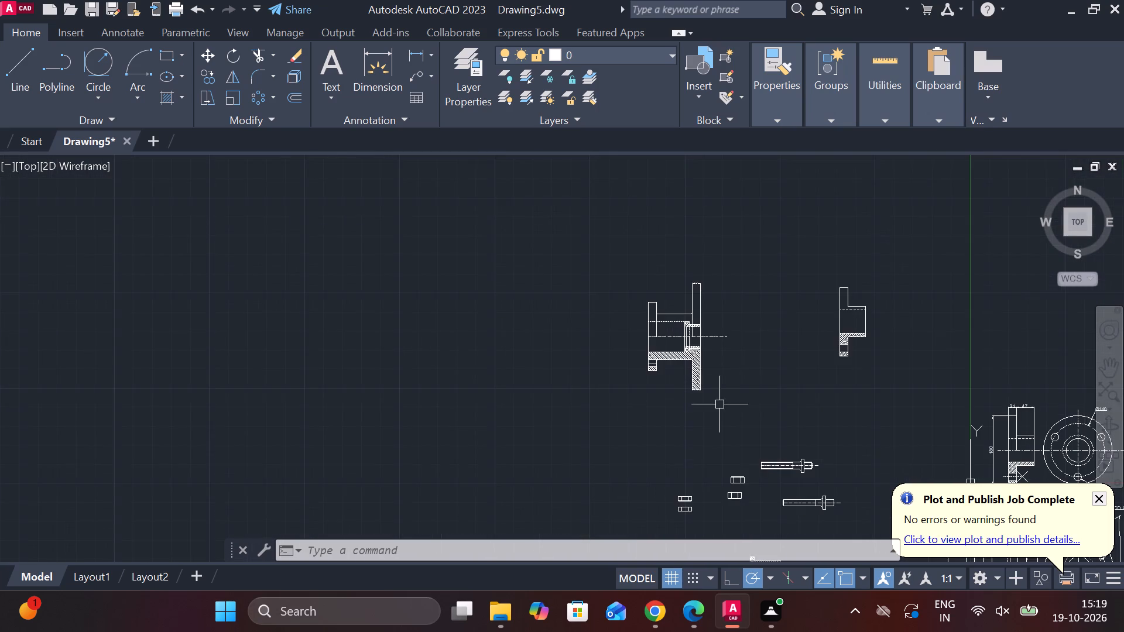
Rotate the long bush with its centreline by half a turn so its collar faces the opposite way.
middle_click_drag(719, 415, 656, 273)
scroll(703, 427, "up", 2)
middle_click_drag(670, 425, 670, 416)
middle_click_drag(670, 413, 622, 344)
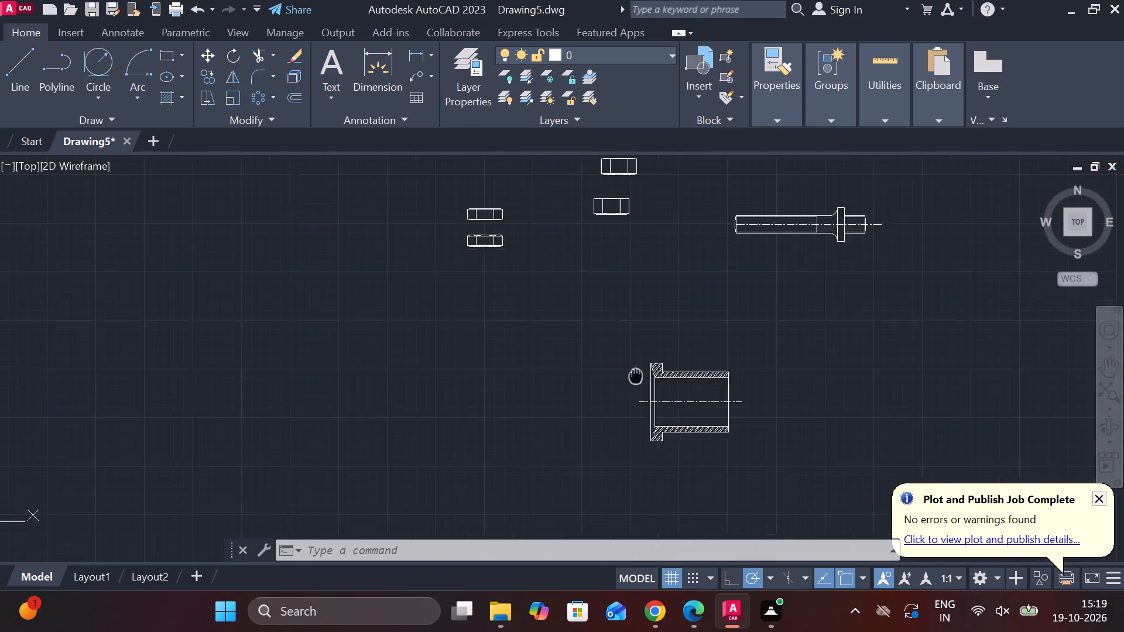
middle_click_drag(622, 344, 619, 338)
left_click(615, 273)
left_click(759, 438)
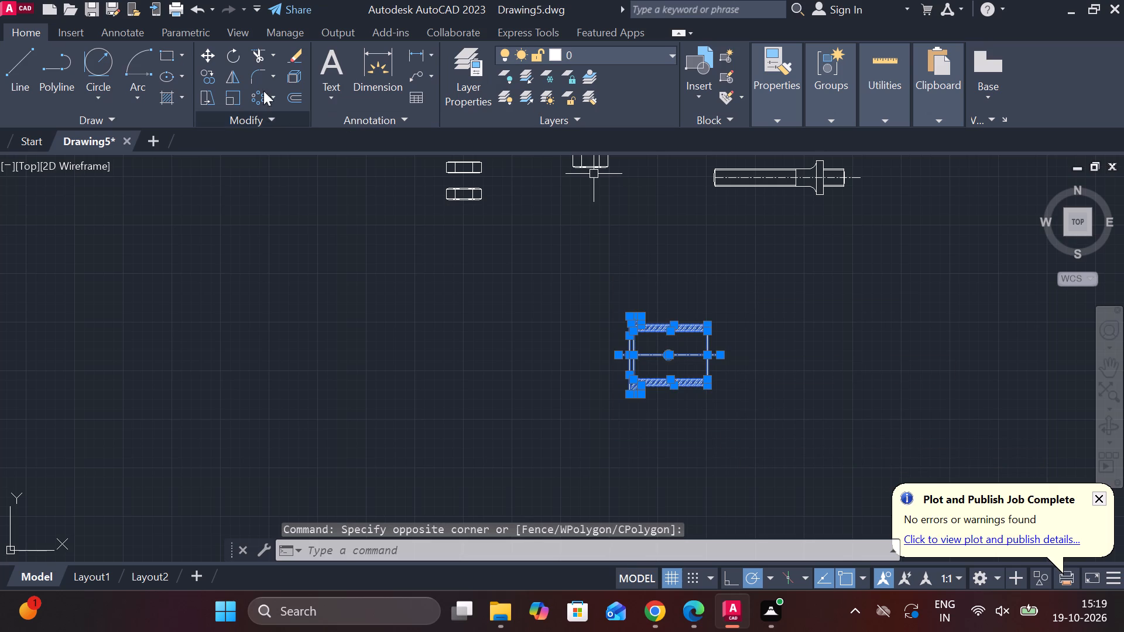
left_click(228, 51)
left_click(770, 397)
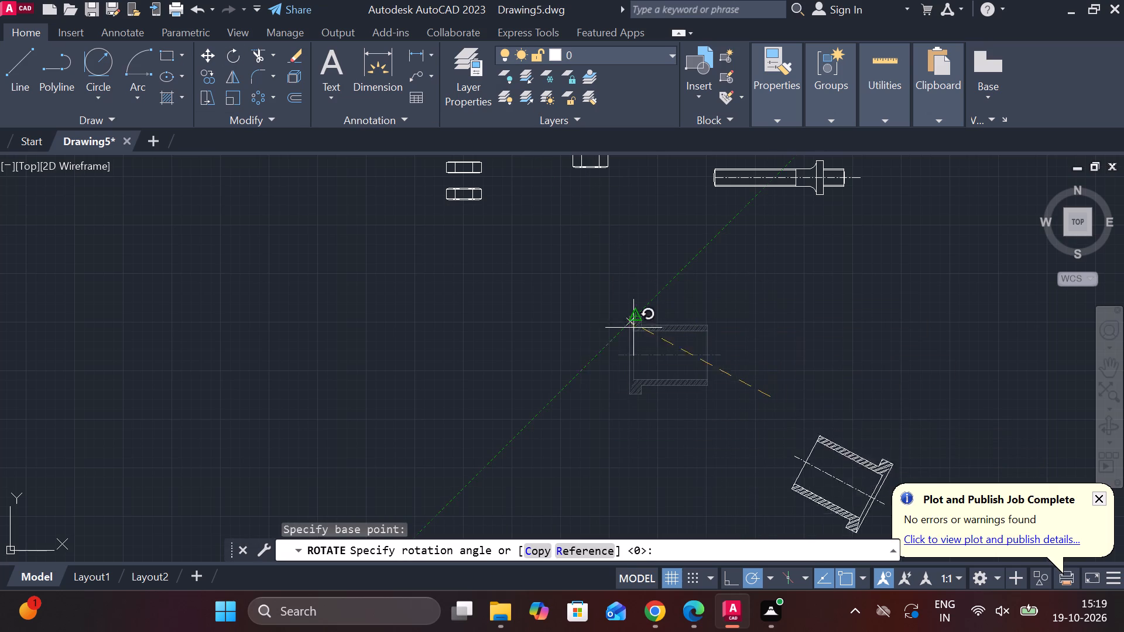
left_click(572, 402)
Move the long bush beside the body's small flange, collar towards the body and aligned on the body's centreline.
middle_click_drag(720, 404, 607, 333)
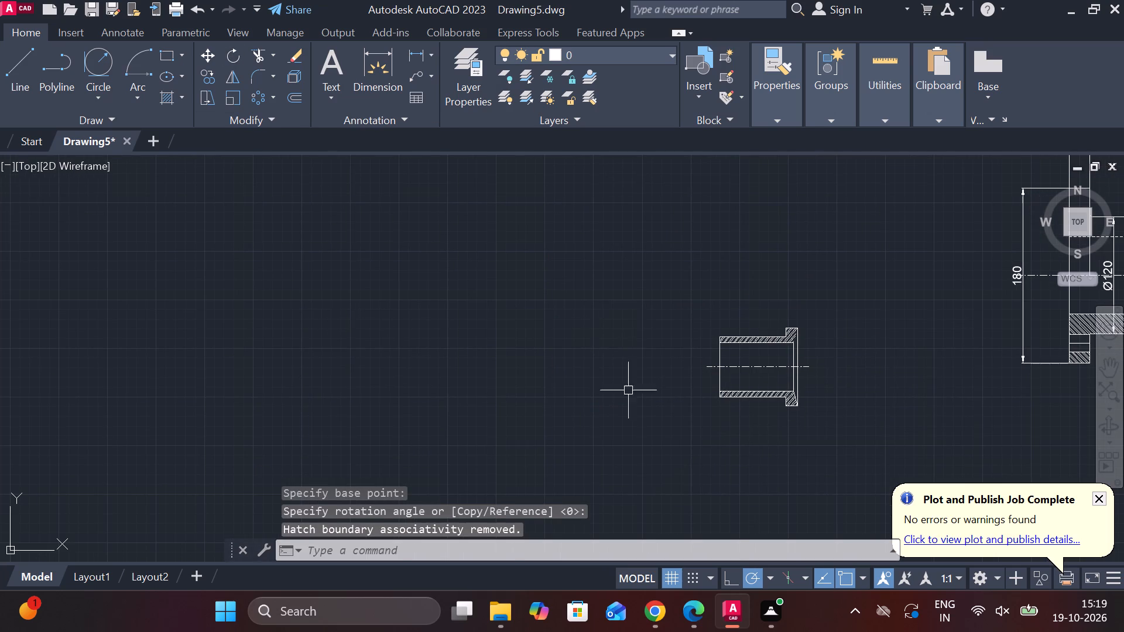
left_click(639, 304)
double_click(901, 460)
scroll(746, 443, "up", 3)
middle_click_drag(847, 391, 530, 492)
key("m")
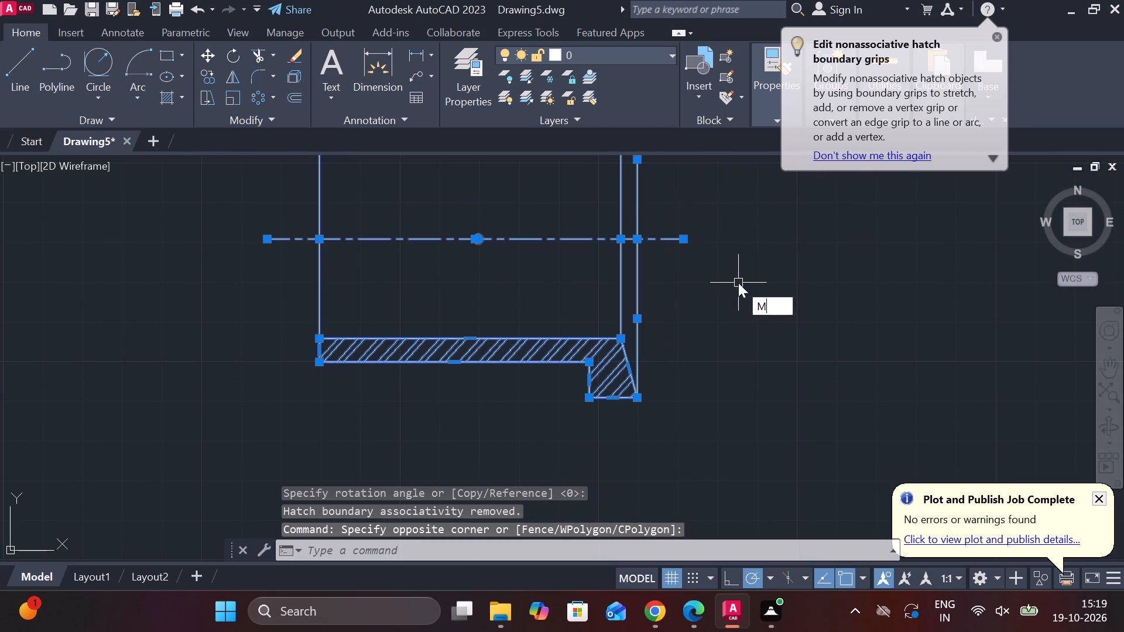
key("Return")
left_click(642, 391)
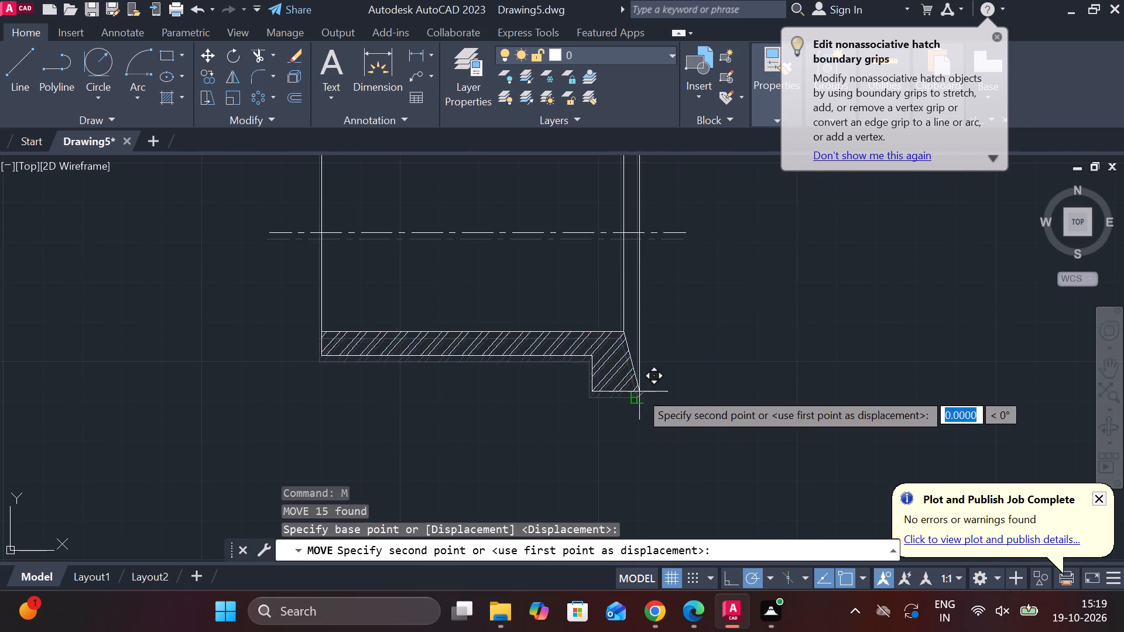
scroll(639, 391, "down", 2)
middle_click_drag(618, 386, 748, 566)
scroll(701, 394, "down", 3)
scroll(550, 247, "up", 1)
middle_click_drag(559, 252, 585, 300)
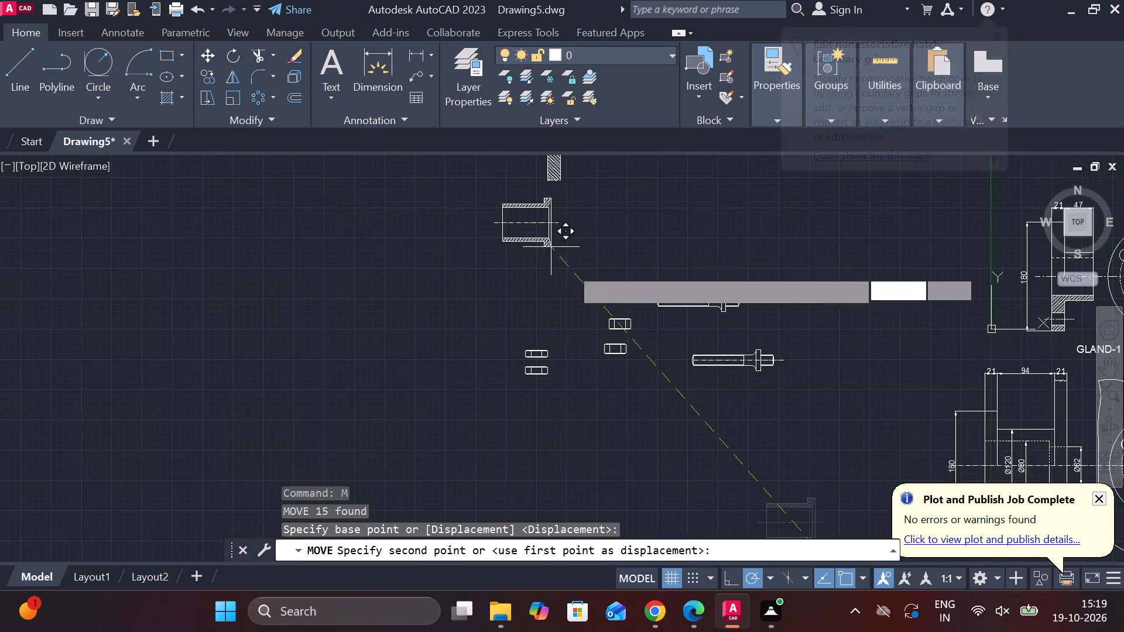
middle_click_drag(585, 300, 656, 505)
scroll(565, 345, "up", 3)
middle_click_drag(650, 382, 598, 328)
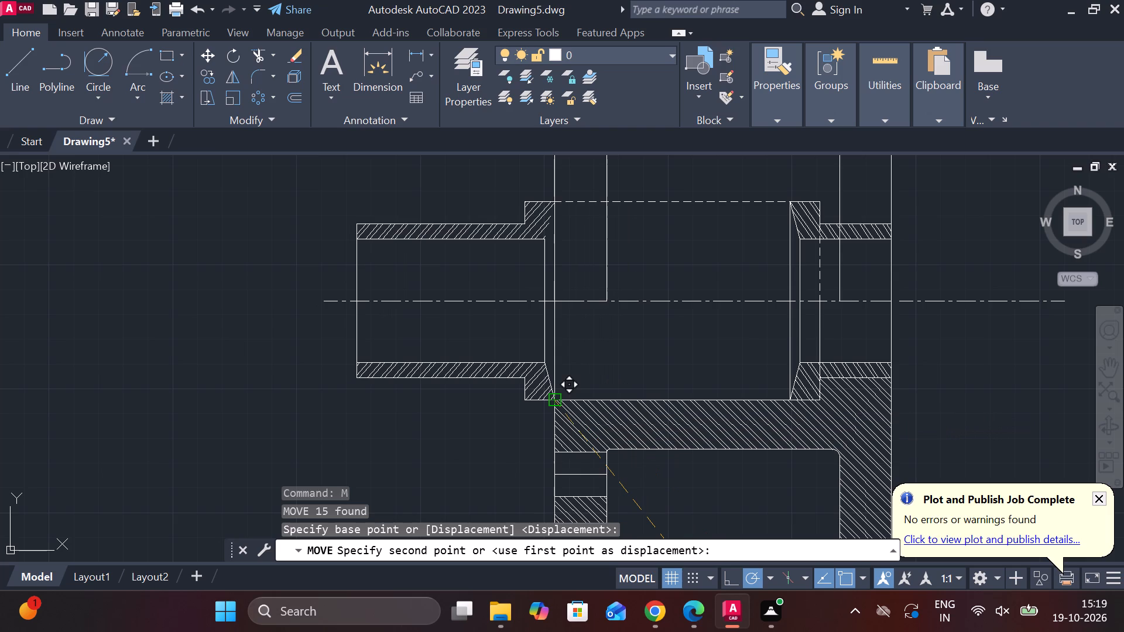
scroll(549, 404, "down", 2)
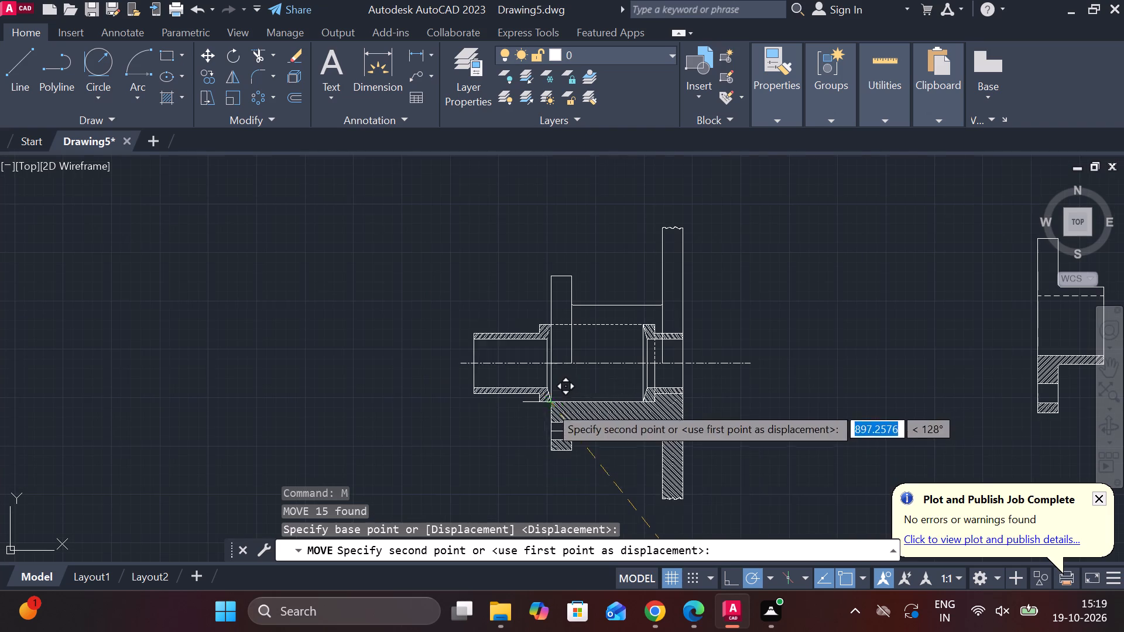
left_click(475, 408)
key("Escape")
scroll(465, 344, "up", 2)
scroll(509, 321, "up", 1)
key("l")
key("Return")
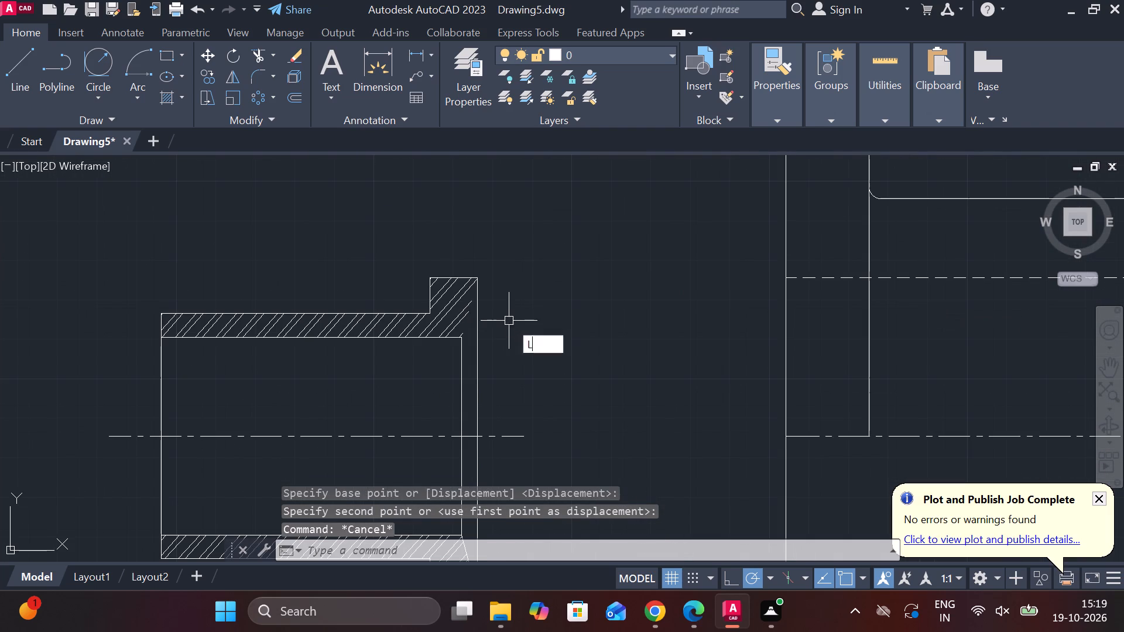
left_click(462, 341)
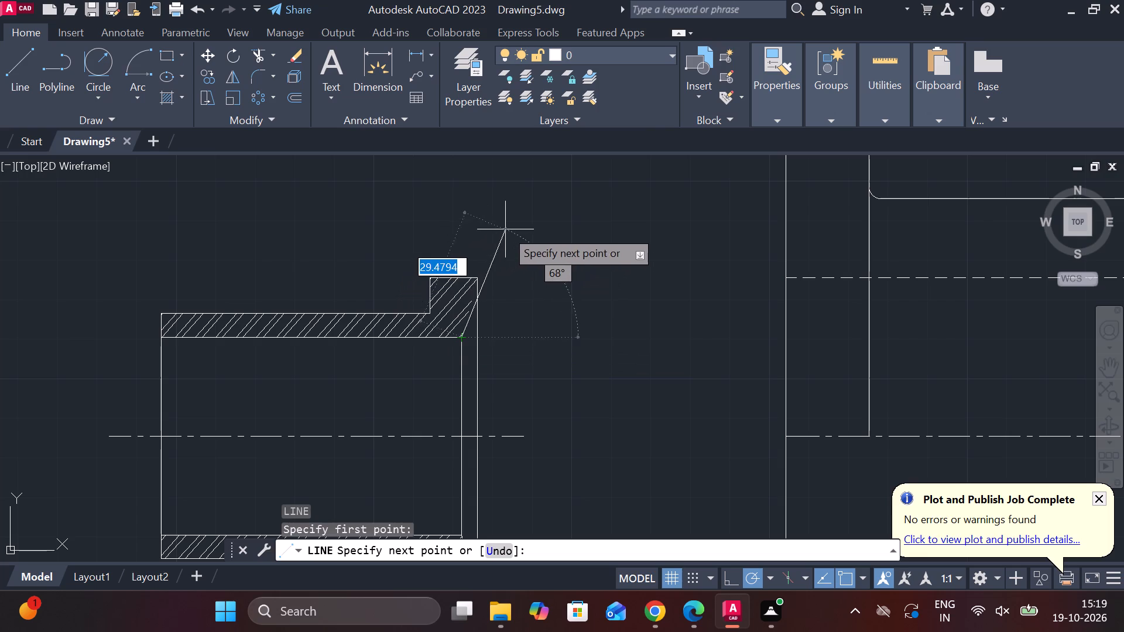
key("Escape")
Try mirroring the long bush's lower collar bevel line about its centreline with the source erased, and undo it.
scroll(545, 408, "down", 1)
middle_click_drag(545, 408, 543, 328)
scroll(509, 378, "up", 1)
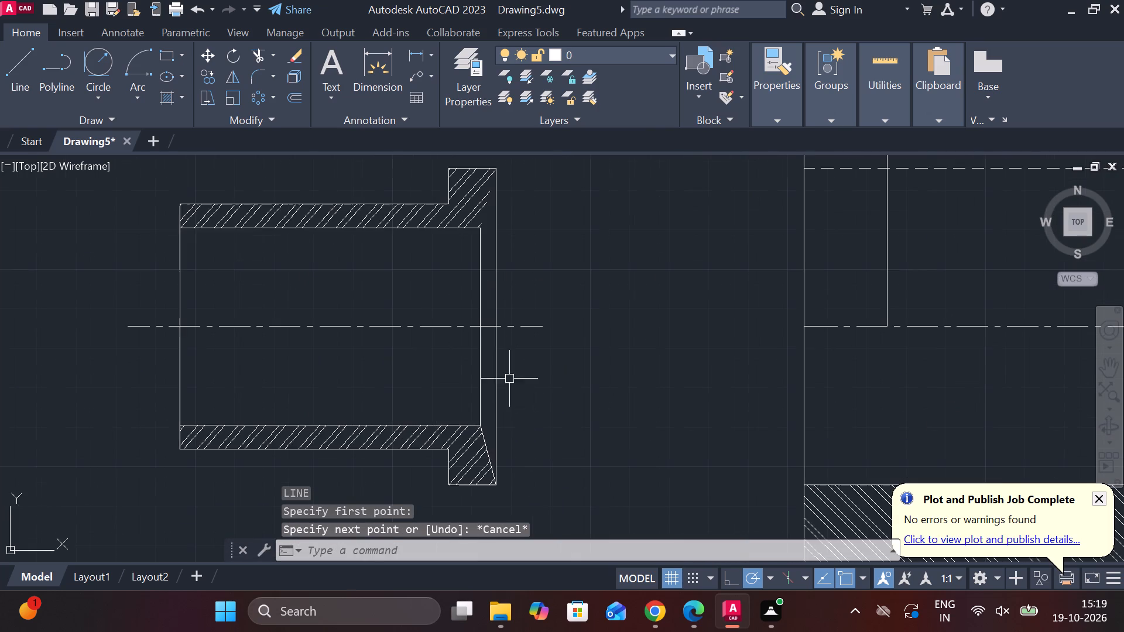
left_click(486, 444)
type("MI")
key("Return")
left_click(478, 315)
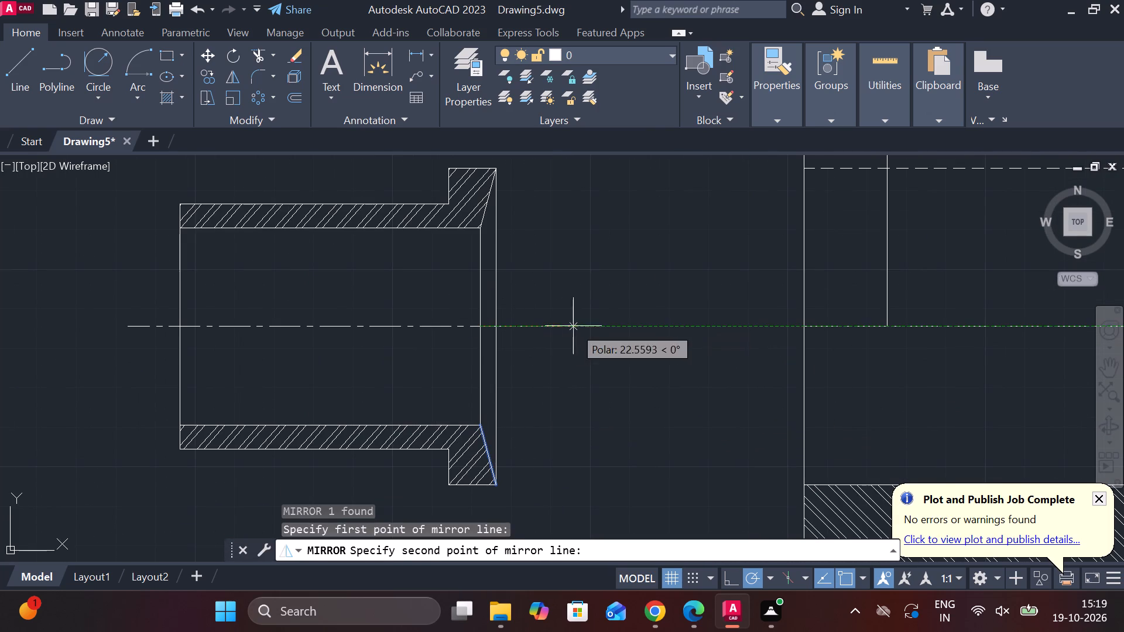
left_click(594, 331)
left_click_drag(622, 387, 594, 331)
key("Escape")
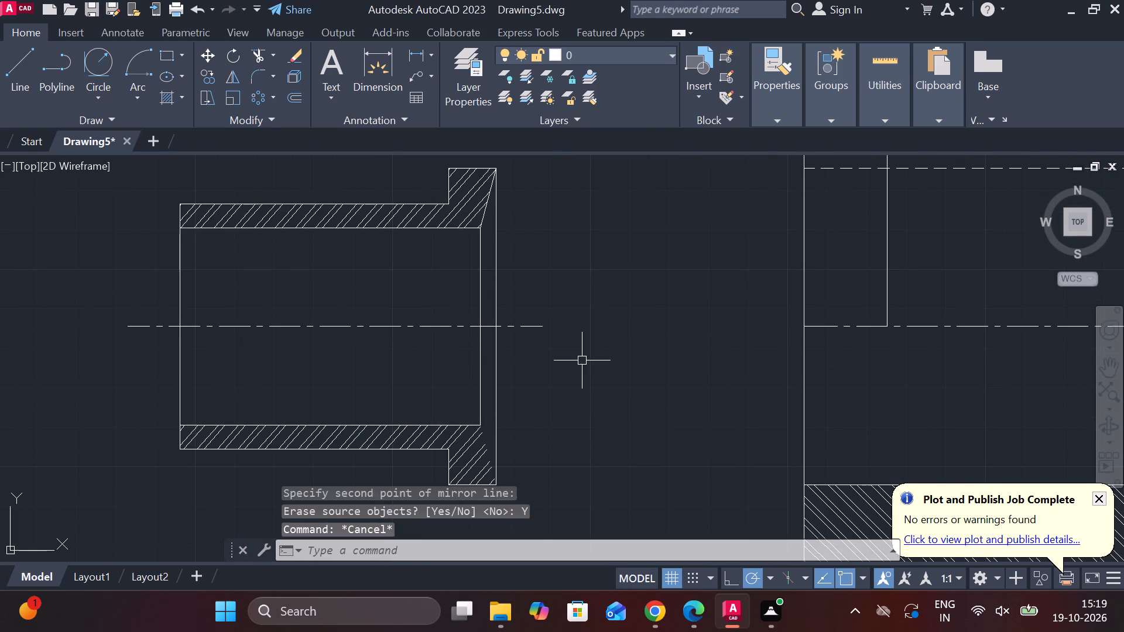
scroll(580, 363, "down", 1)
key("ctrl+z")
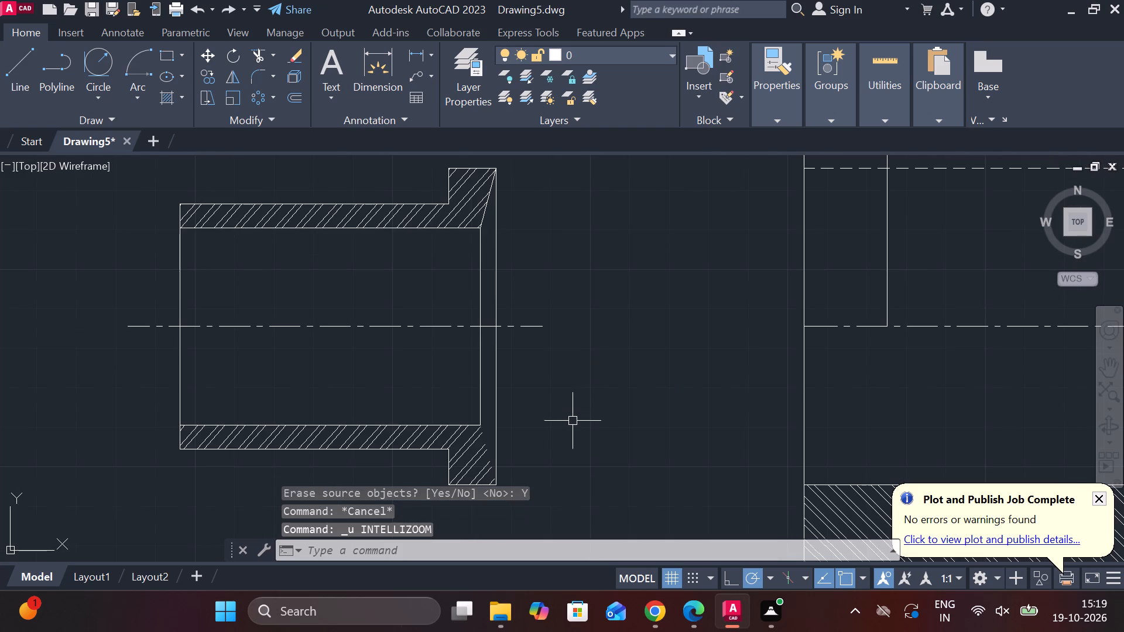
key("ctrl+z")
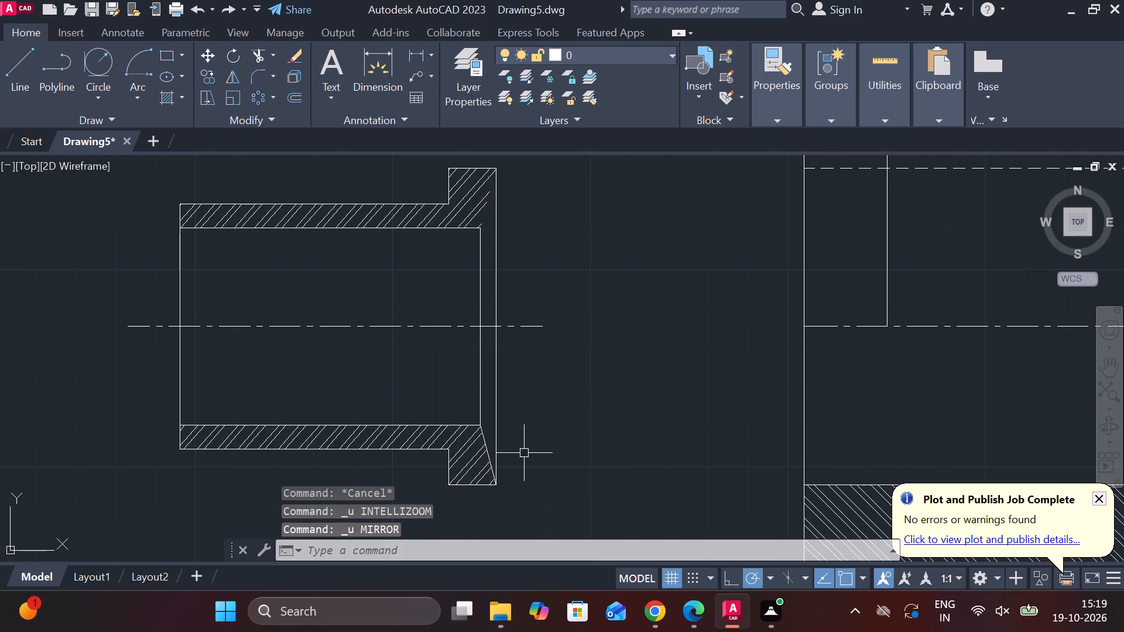
Mirror the lower bevel line of the long bush's collar about the bush's centreline, keeping the original line.
key("Escape")
left_click(486, 449)
type("MI")
key("Return")
left_click(477, 328)
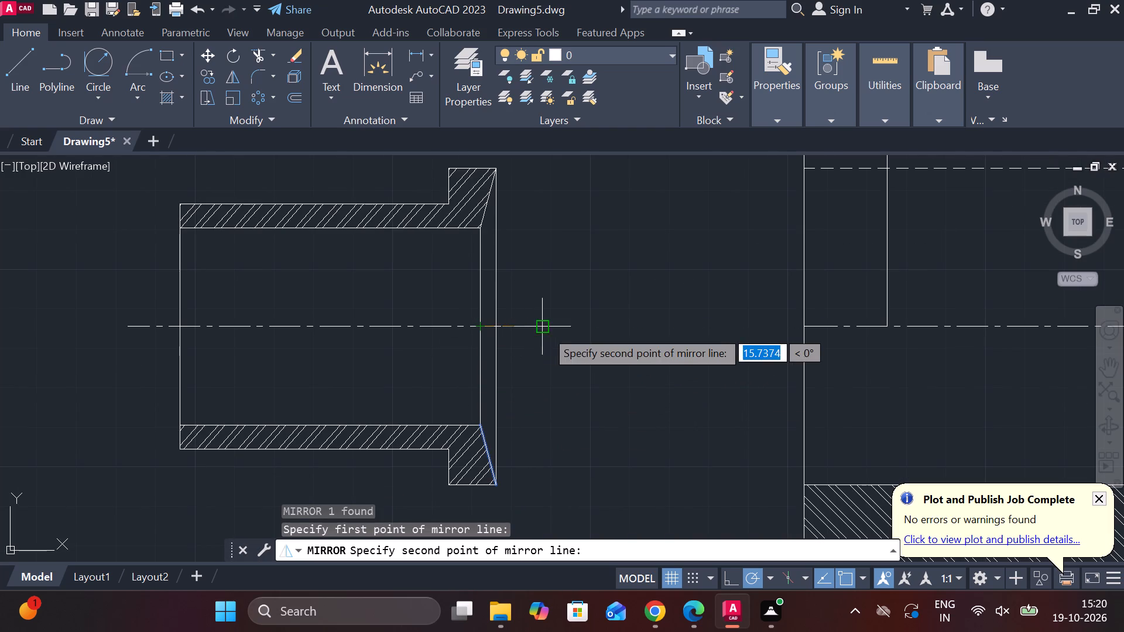
left_click(582, 333)
left_click_drag(612, 406, 582, 333)
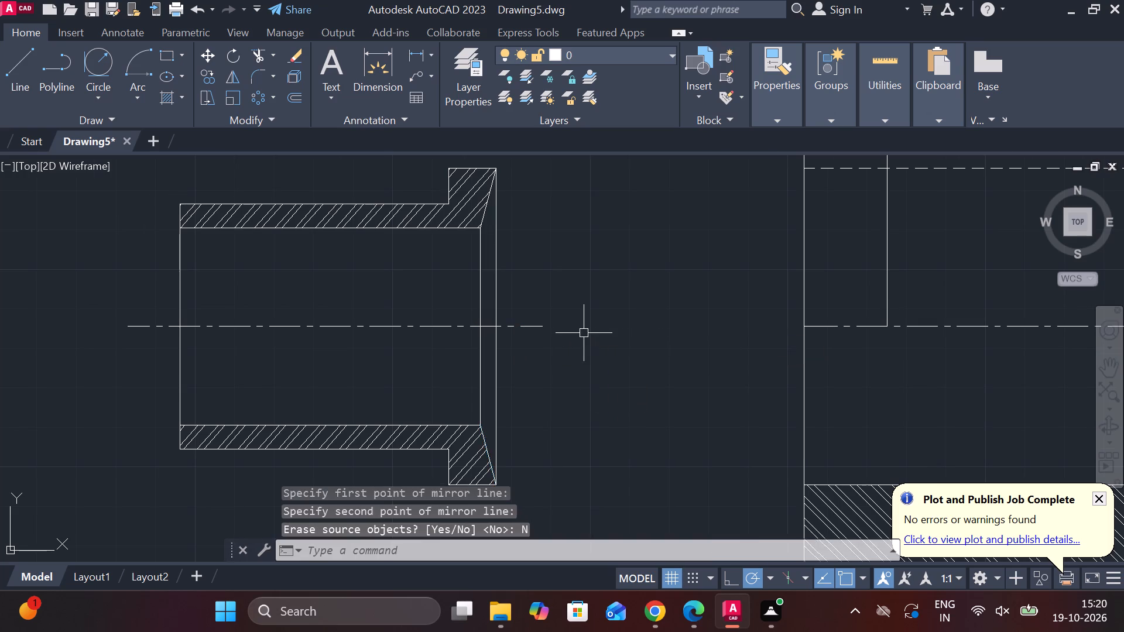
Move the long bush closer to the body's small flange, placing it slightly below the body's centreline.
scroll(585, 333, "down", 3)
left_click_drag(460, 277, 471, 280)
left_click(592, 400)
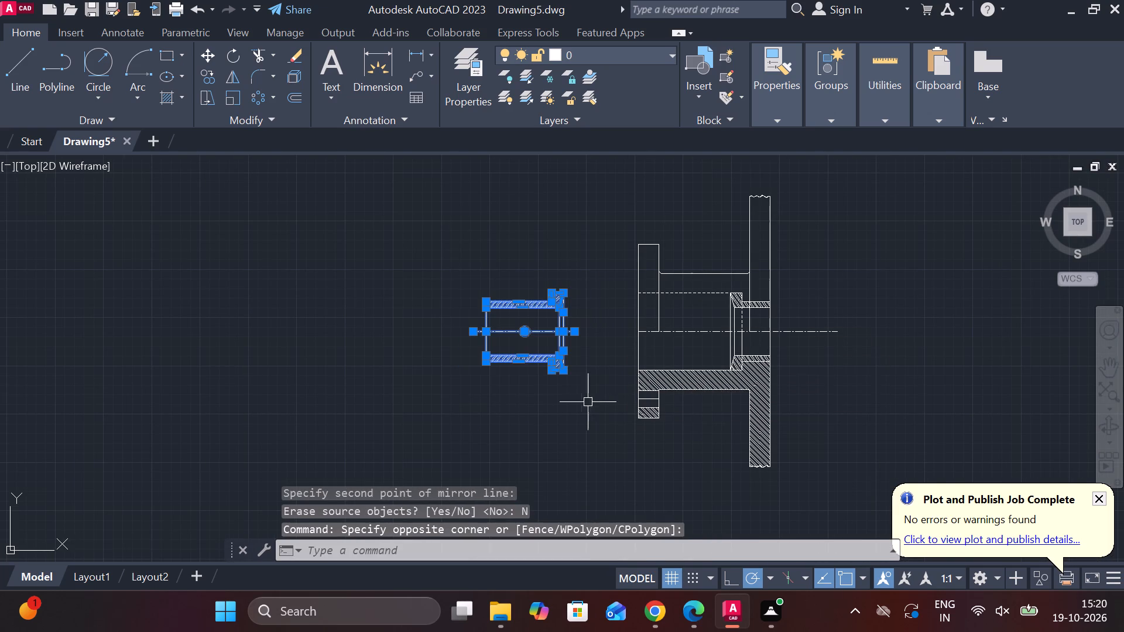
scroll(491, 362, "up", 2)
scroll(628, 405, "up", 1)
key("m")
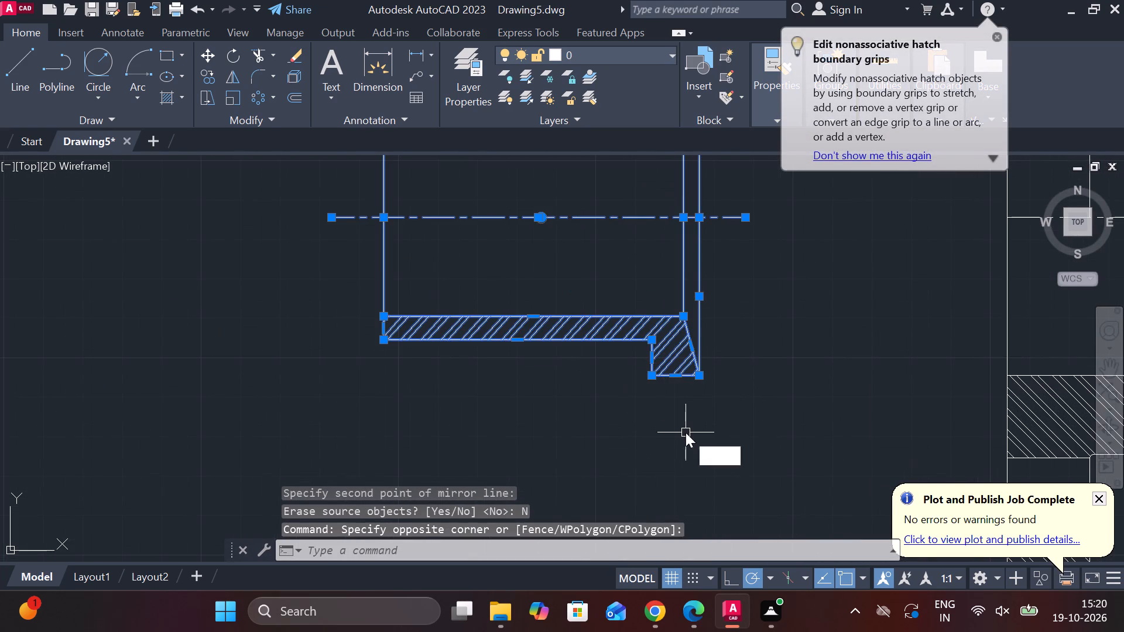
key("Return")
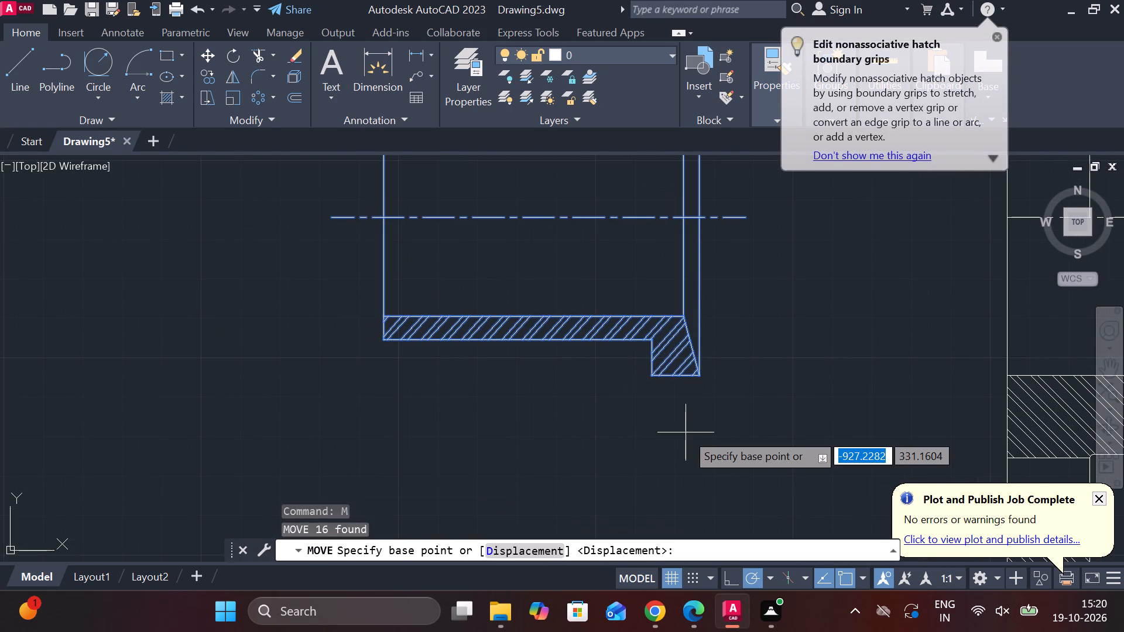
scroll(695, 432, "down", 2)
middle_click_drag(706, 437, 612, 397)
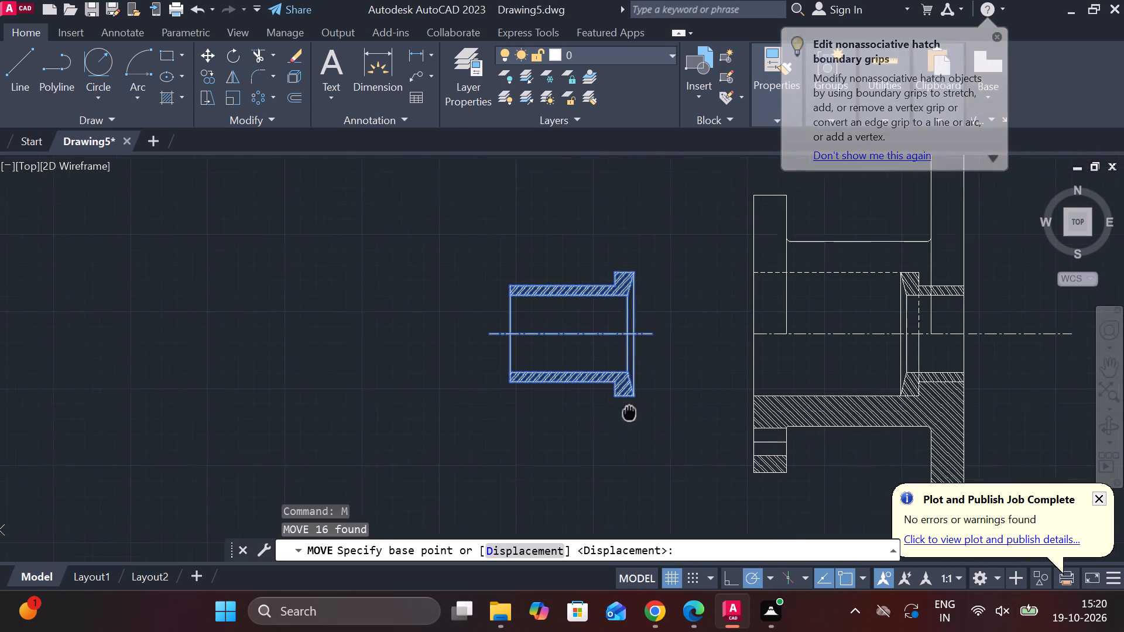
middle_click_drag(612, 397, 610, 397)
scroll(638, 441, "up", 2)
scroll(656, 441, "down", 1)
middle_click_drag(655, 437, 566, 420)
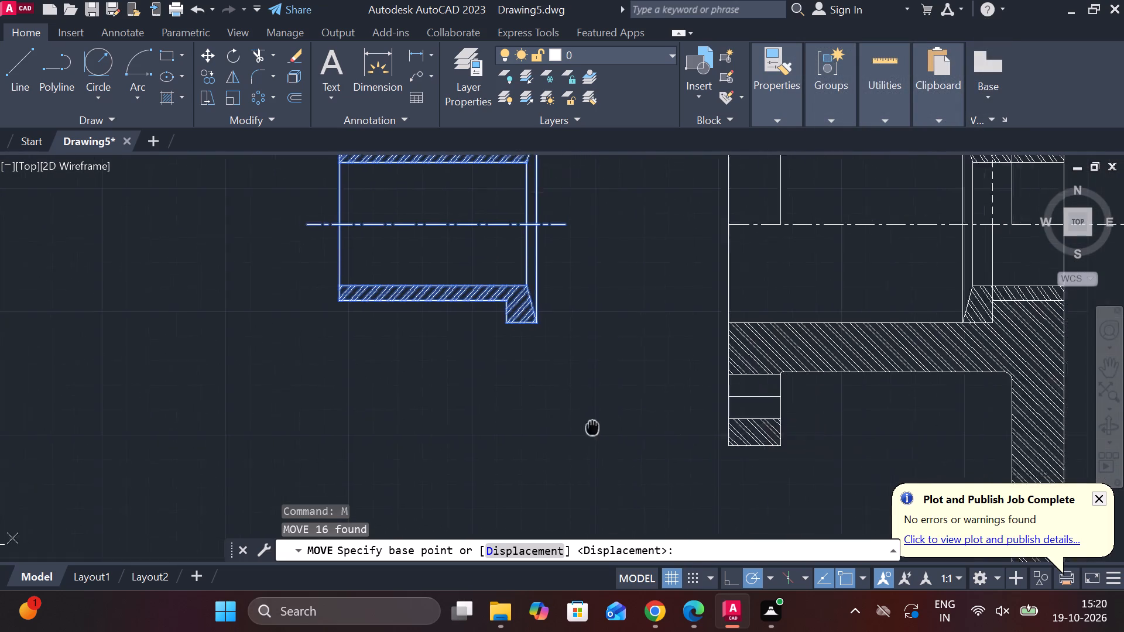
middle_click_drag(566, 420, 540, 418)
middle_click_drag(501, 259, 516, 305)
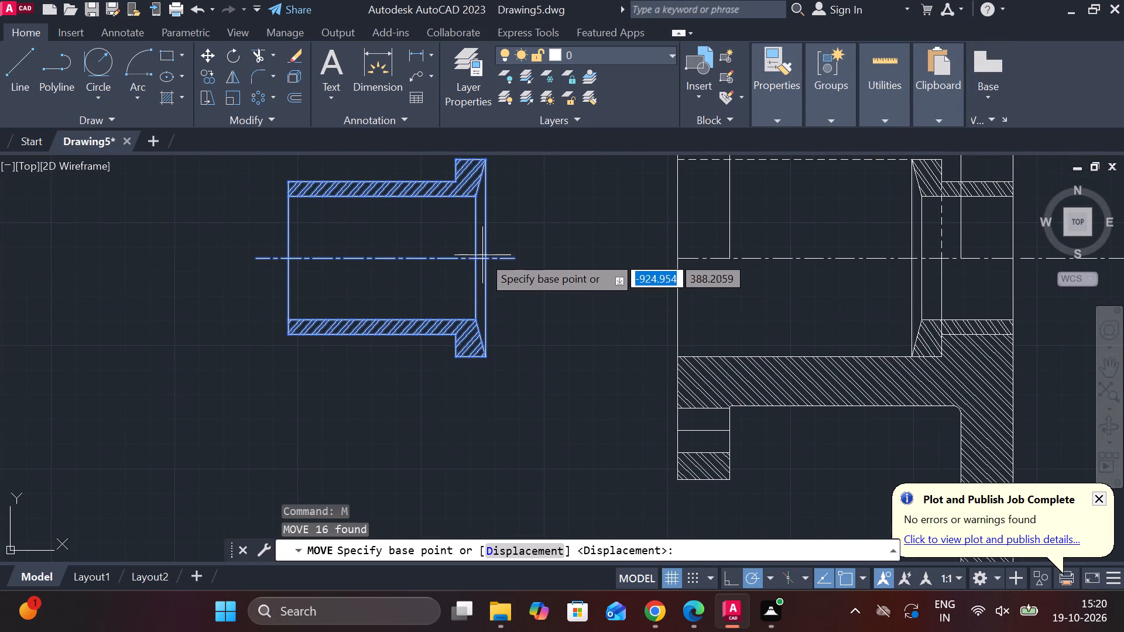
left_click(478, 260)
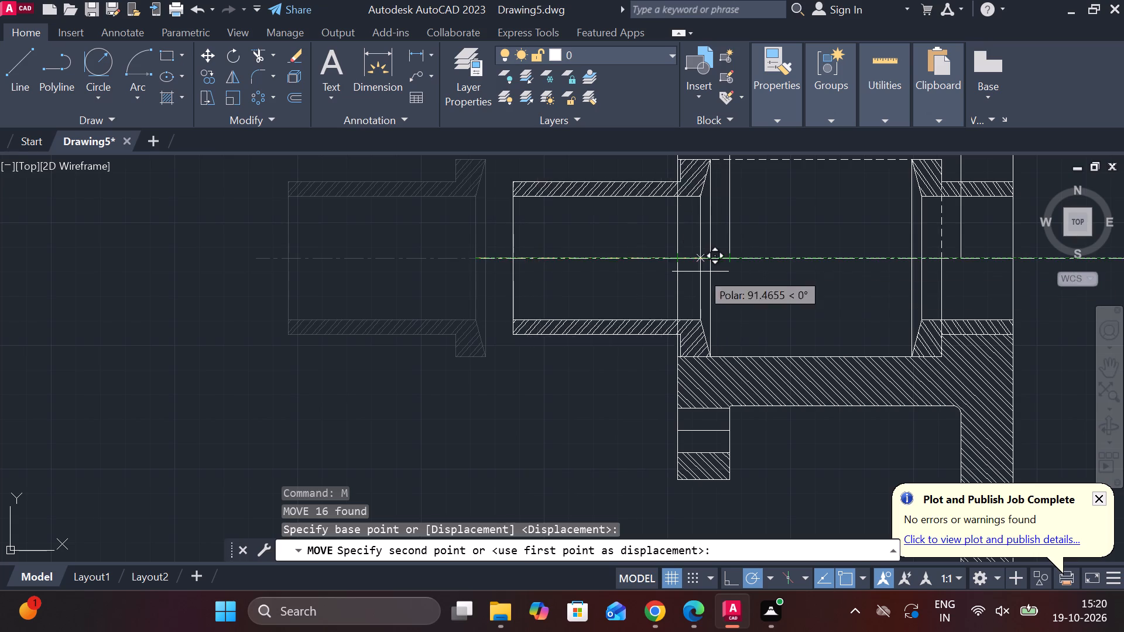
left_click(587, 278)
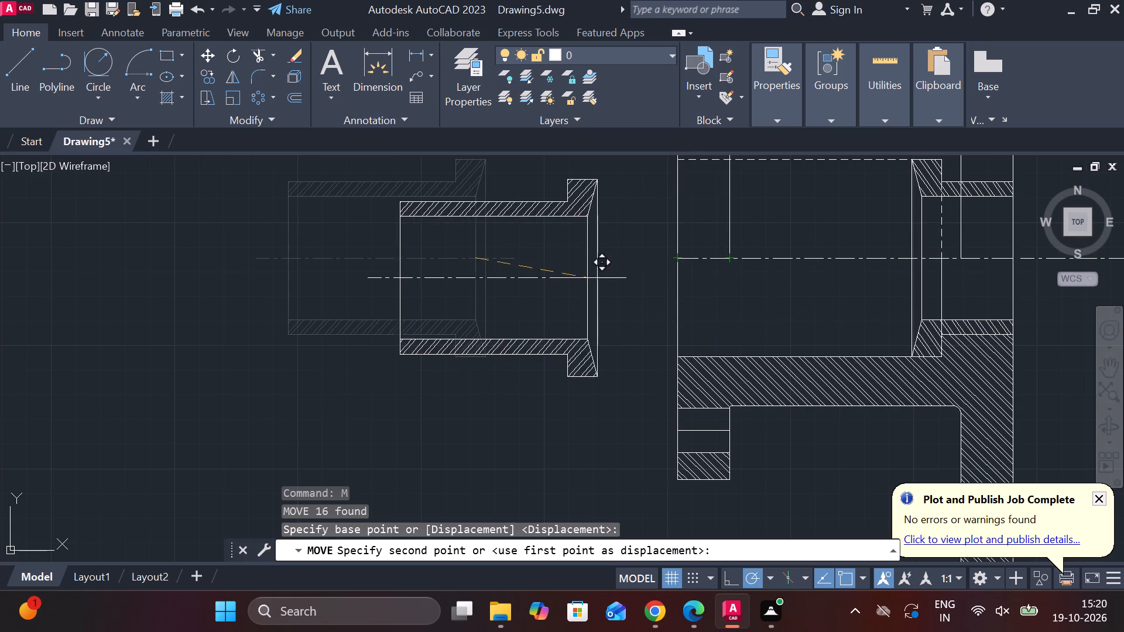
Move the long bush into the body's bore, placing its collar's lower tube-side corner on the bore edge at the small flange's outer face.
scroll(569, 277, "down", 1)
left_click_drag(414, 188, 433, 191)
left_click(609, 365)
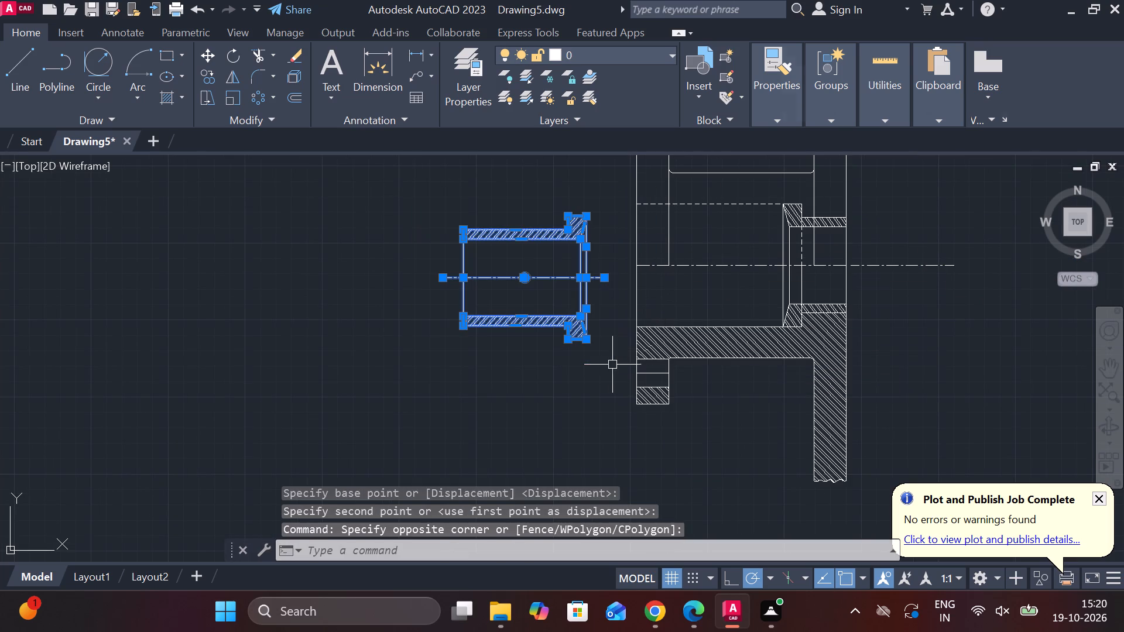
key("m")
key("Return")
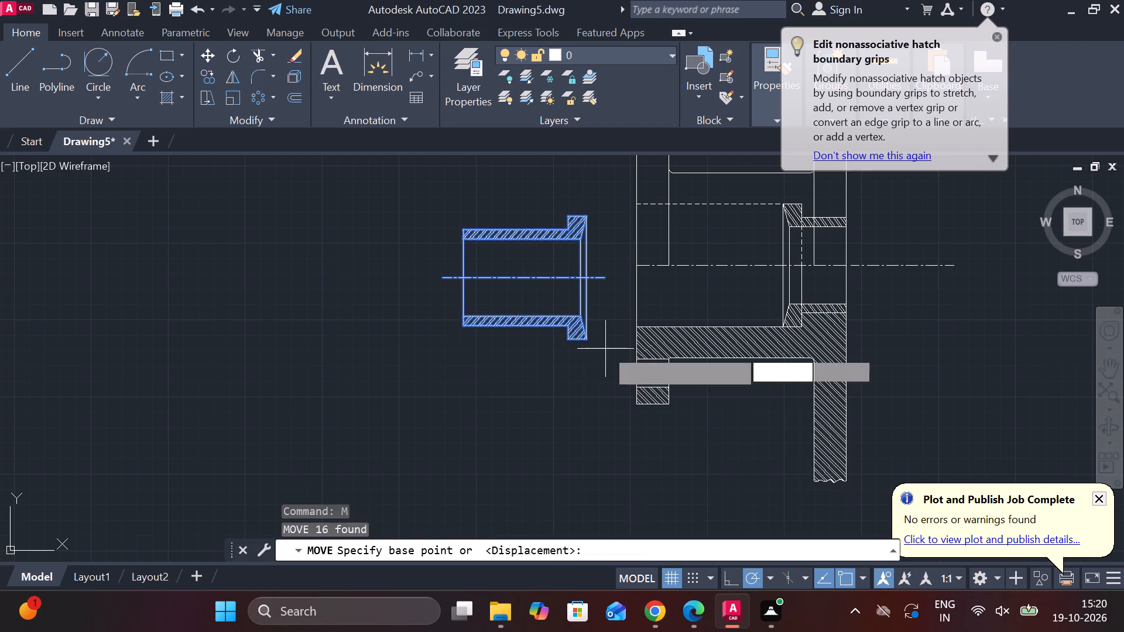
scroll(589, 349, "up", 2)
left_click(533, 333)
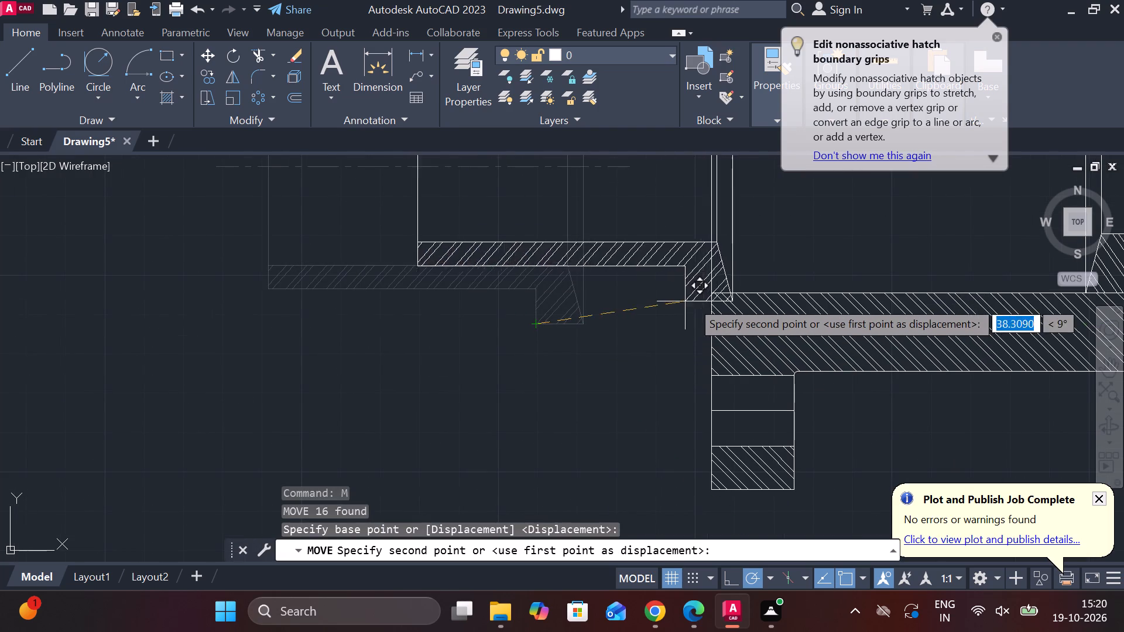
left_click(710, 291)
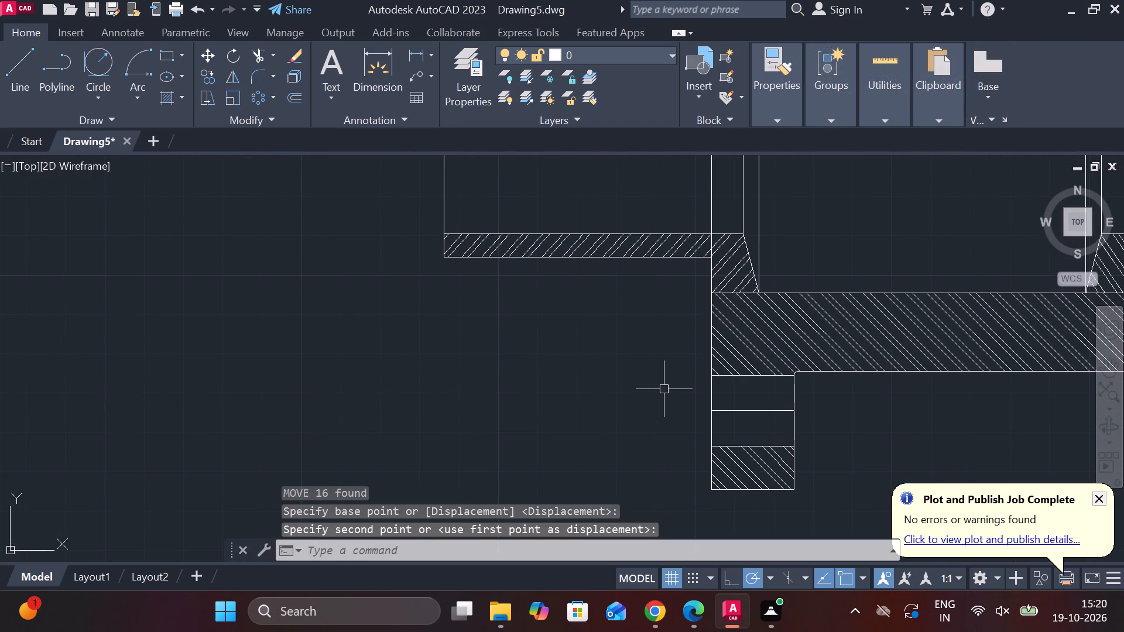
Examine the body with both bushes in place, along with the gland section and the remaining loose parts.
scroll(664, 389, "down", 2)
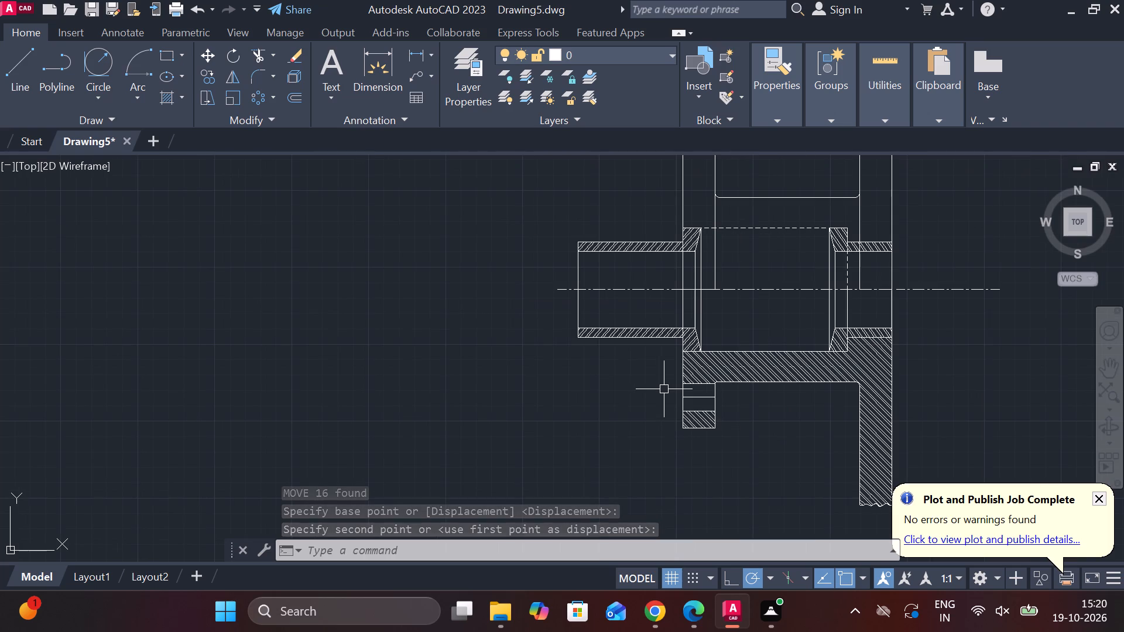
scroll(664, 389, "down", 1)
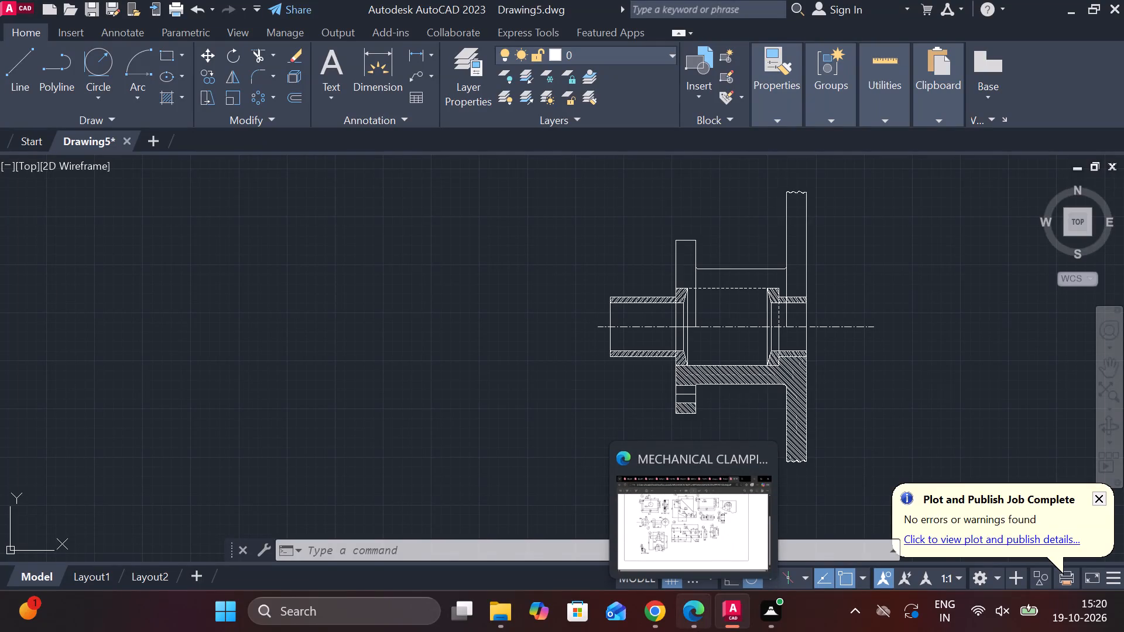
scroll(719, 484, "down", 1)
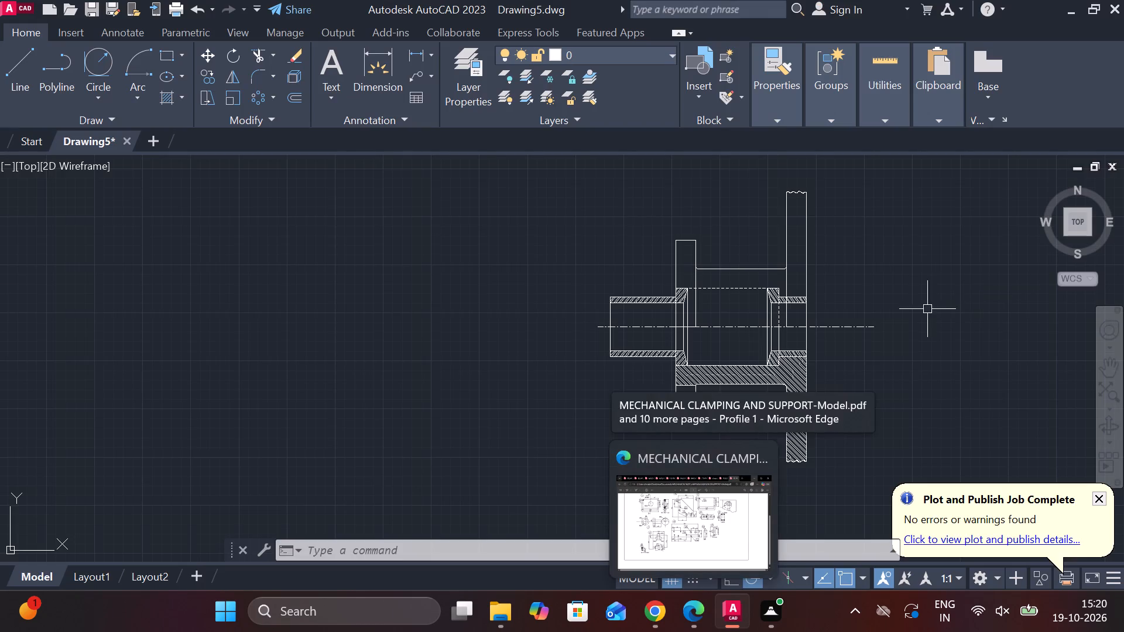
scroll(731, 260, "down", 2)
middle_click_drag(596, 255, 648, 420)
scroll(595, 332, "down", 1)
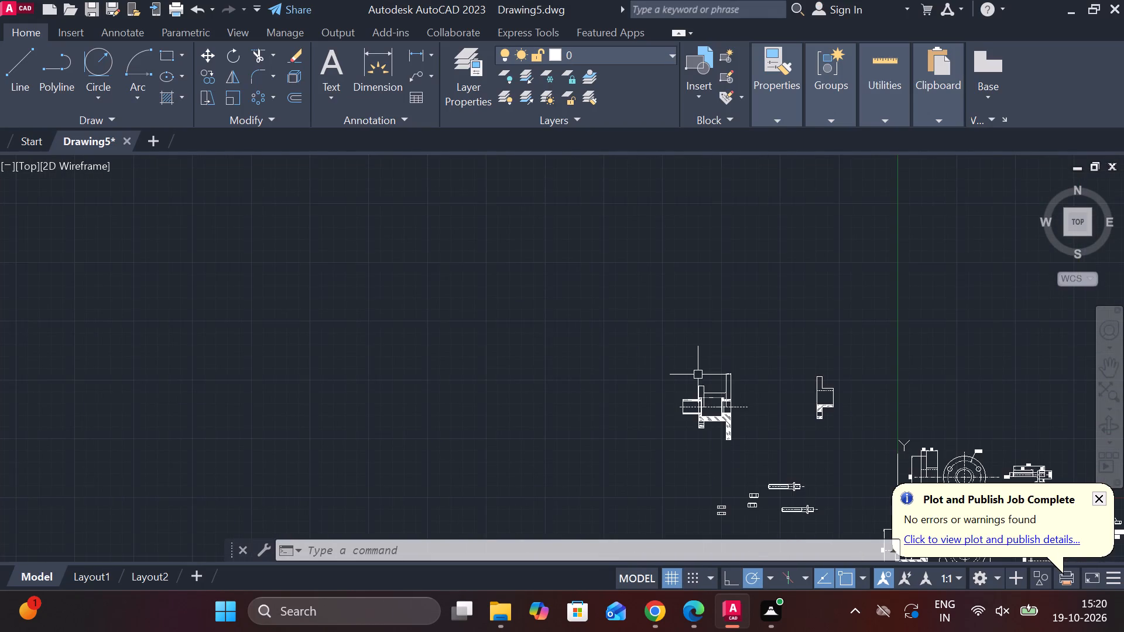
scroll(753, 418, "up", 1)
middle_click_drag(815, 421, 648, 316)
scroll(547, 279, "up", 3)
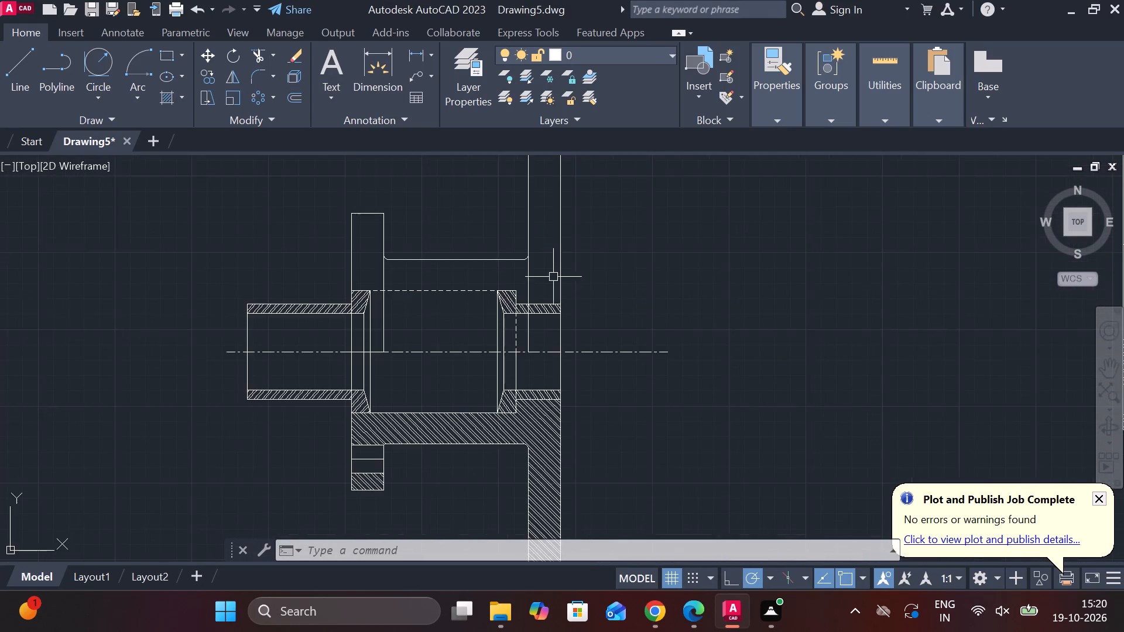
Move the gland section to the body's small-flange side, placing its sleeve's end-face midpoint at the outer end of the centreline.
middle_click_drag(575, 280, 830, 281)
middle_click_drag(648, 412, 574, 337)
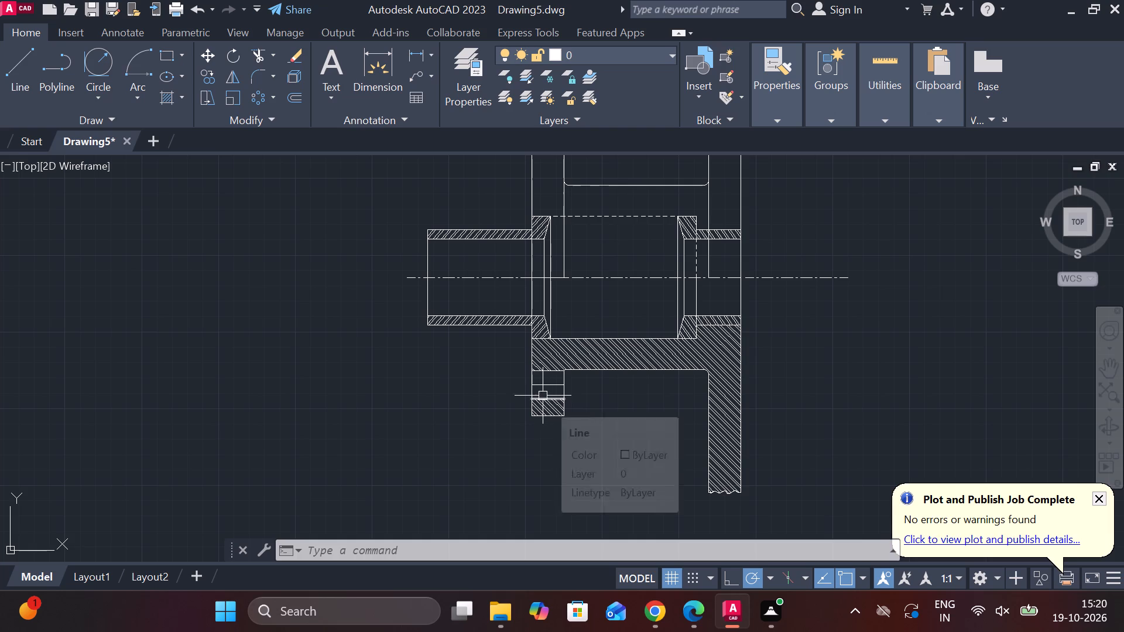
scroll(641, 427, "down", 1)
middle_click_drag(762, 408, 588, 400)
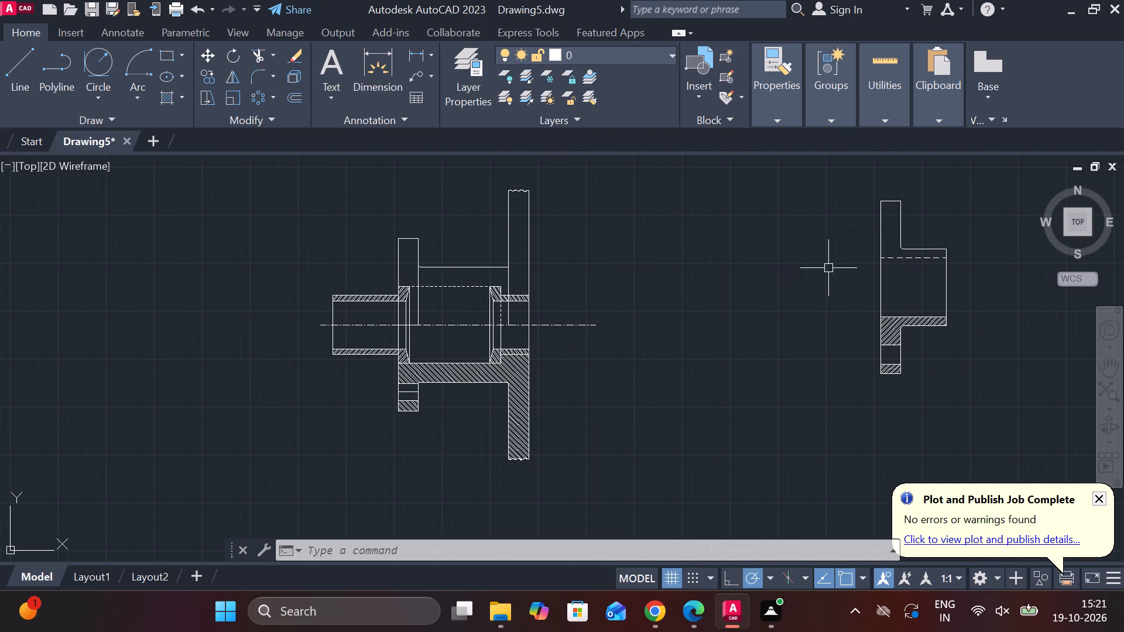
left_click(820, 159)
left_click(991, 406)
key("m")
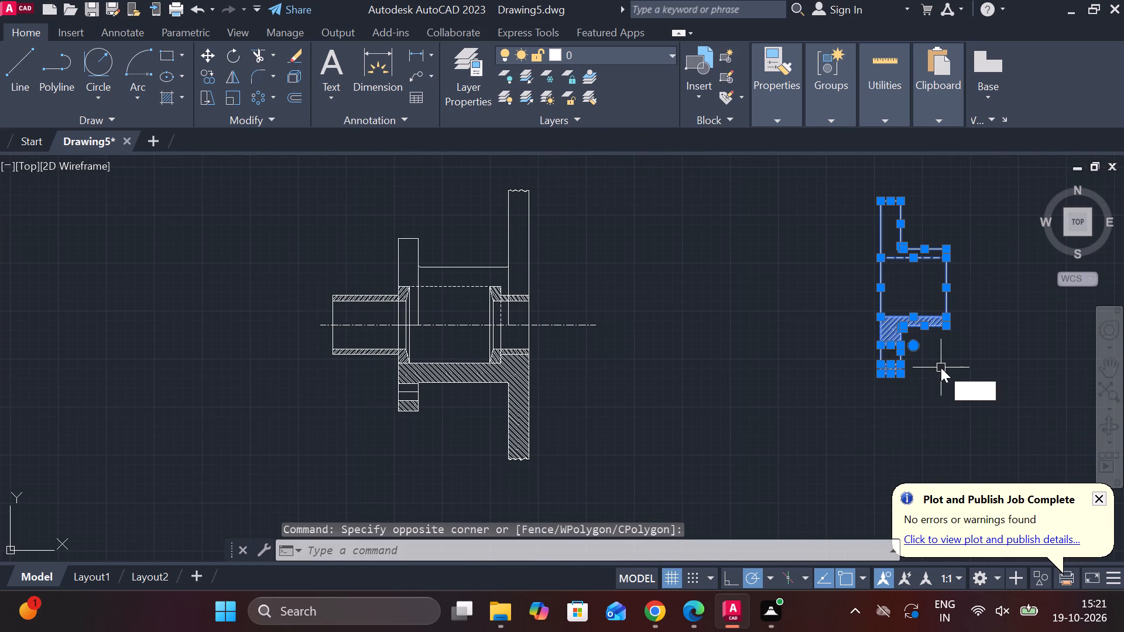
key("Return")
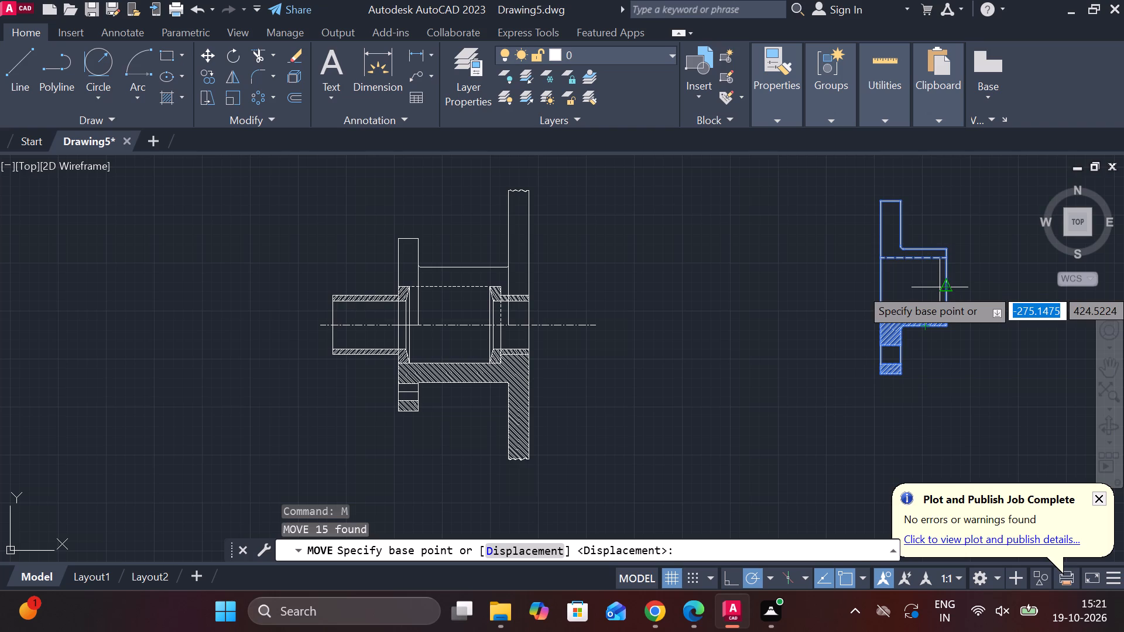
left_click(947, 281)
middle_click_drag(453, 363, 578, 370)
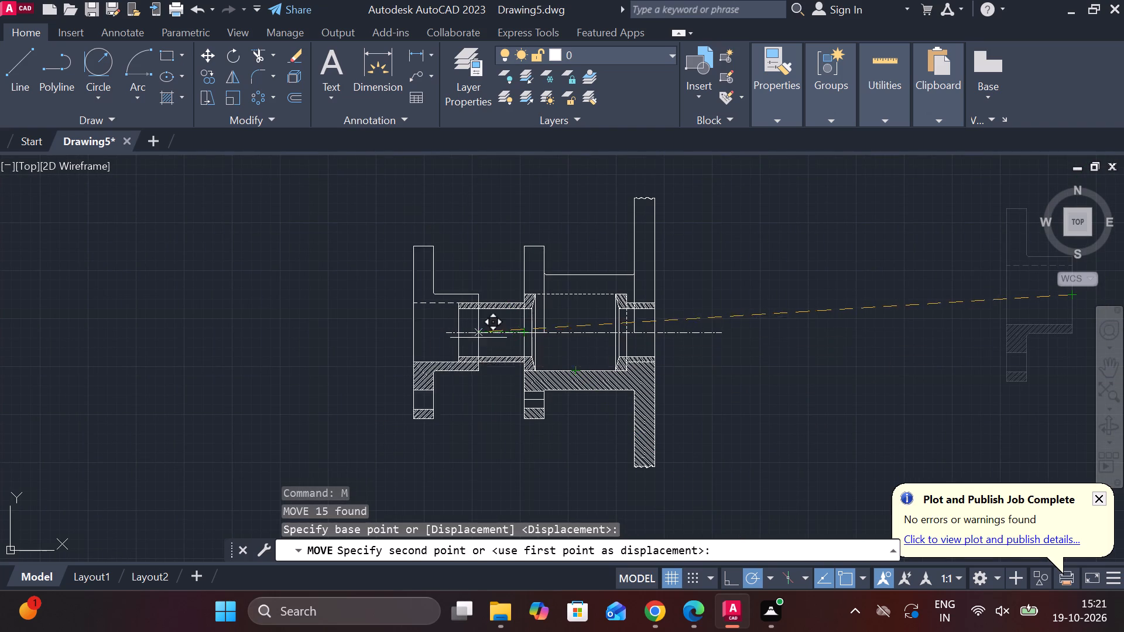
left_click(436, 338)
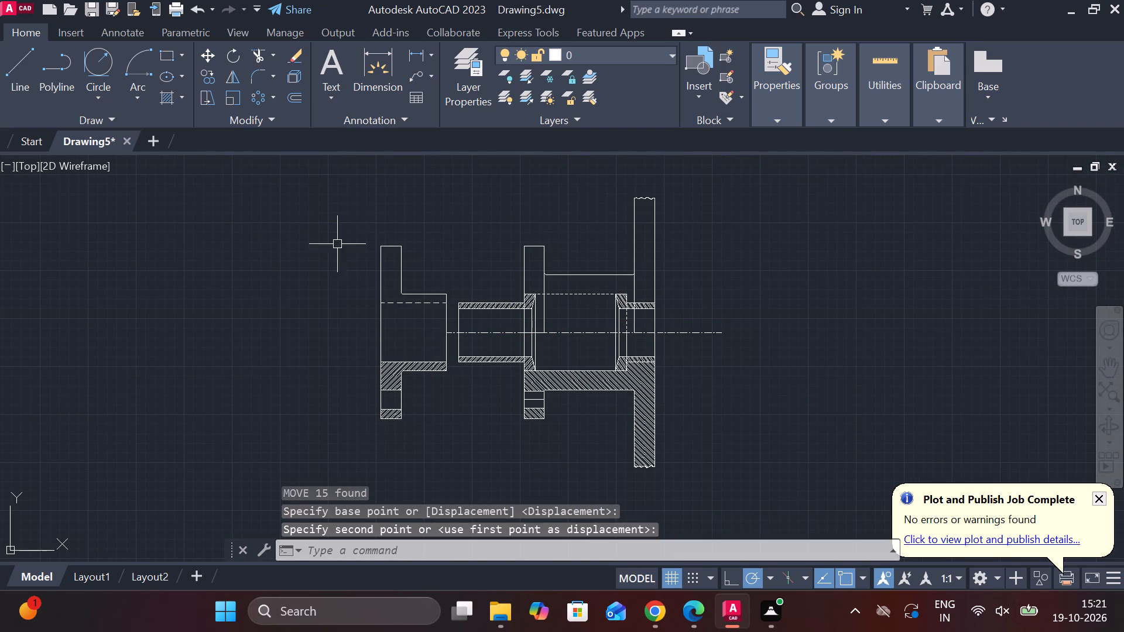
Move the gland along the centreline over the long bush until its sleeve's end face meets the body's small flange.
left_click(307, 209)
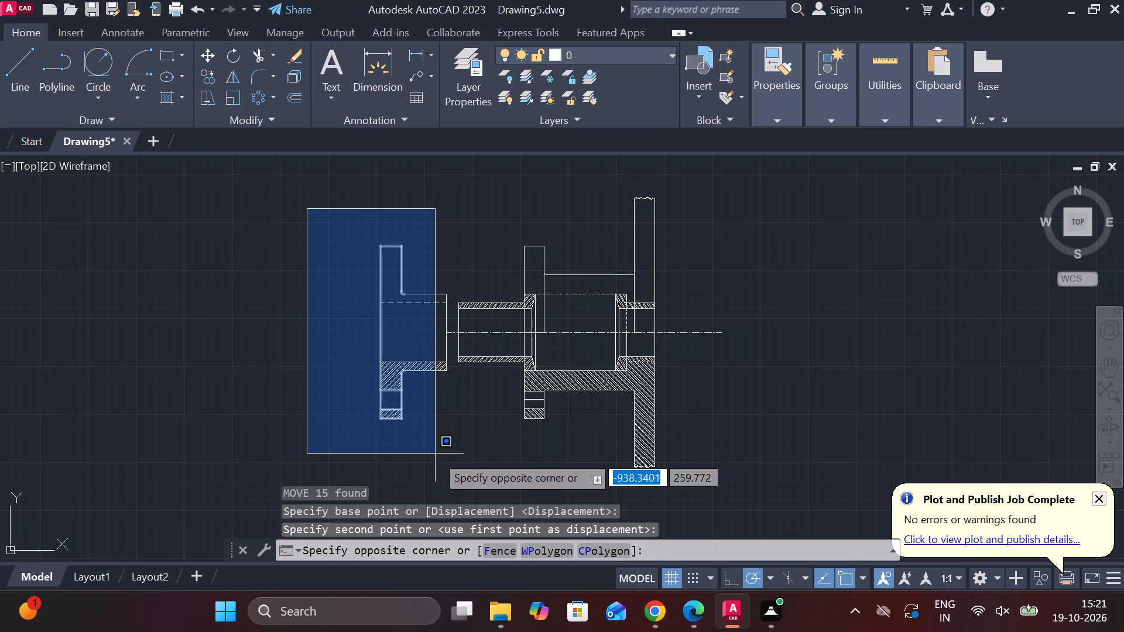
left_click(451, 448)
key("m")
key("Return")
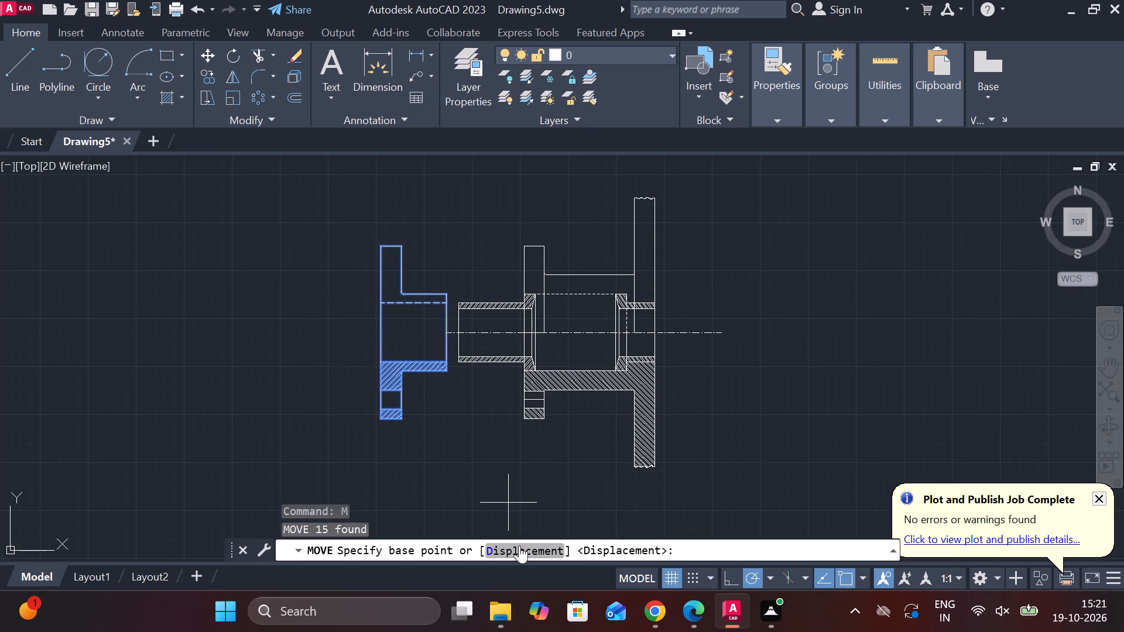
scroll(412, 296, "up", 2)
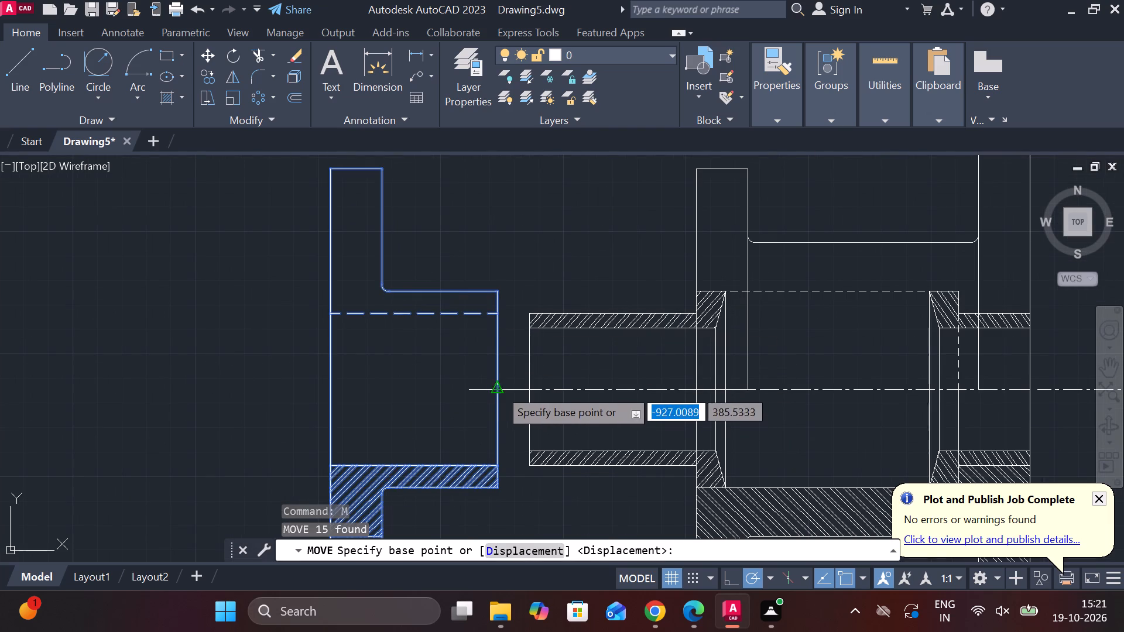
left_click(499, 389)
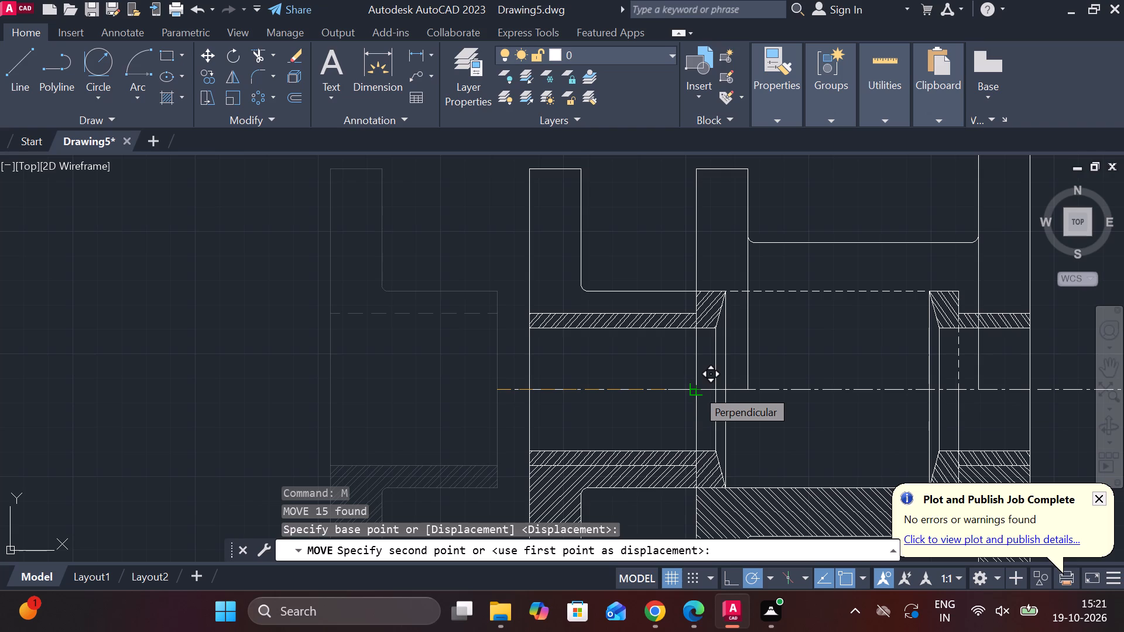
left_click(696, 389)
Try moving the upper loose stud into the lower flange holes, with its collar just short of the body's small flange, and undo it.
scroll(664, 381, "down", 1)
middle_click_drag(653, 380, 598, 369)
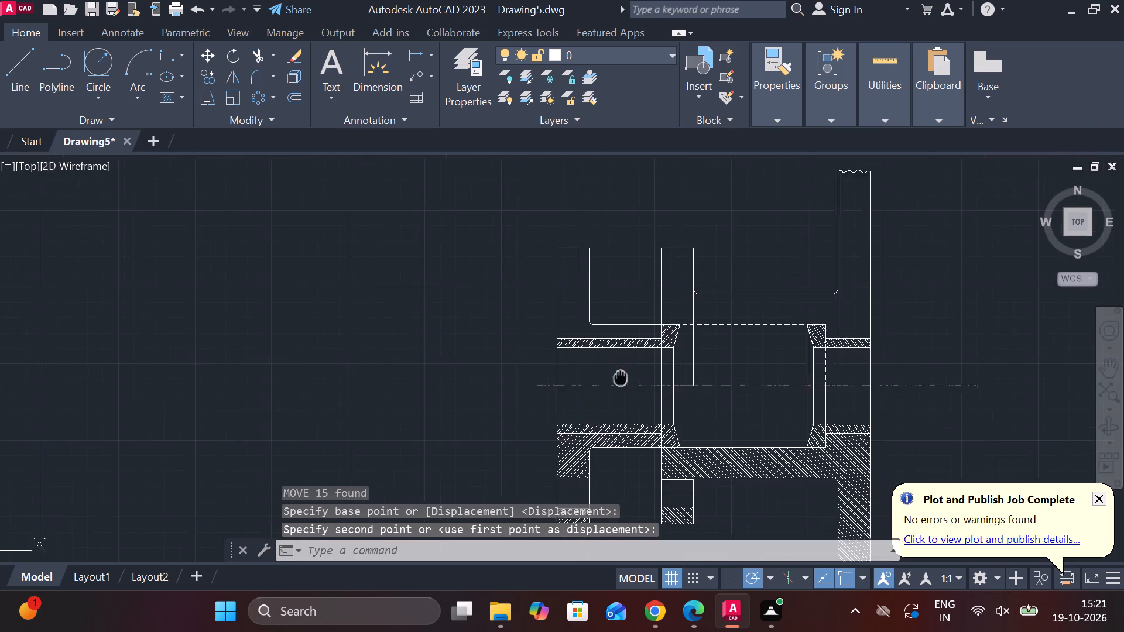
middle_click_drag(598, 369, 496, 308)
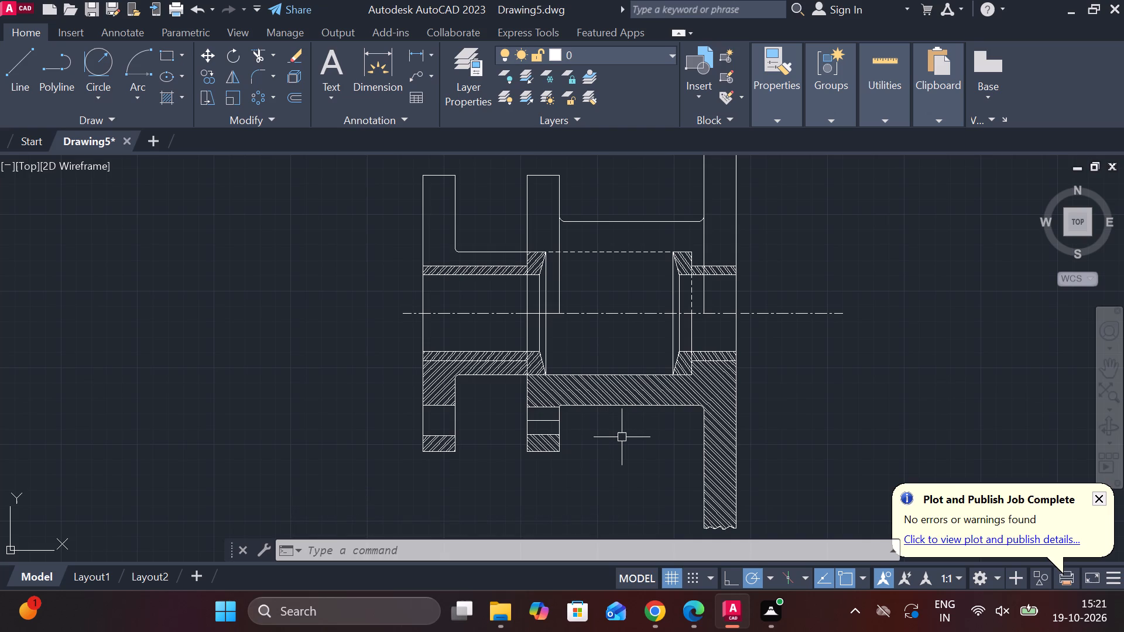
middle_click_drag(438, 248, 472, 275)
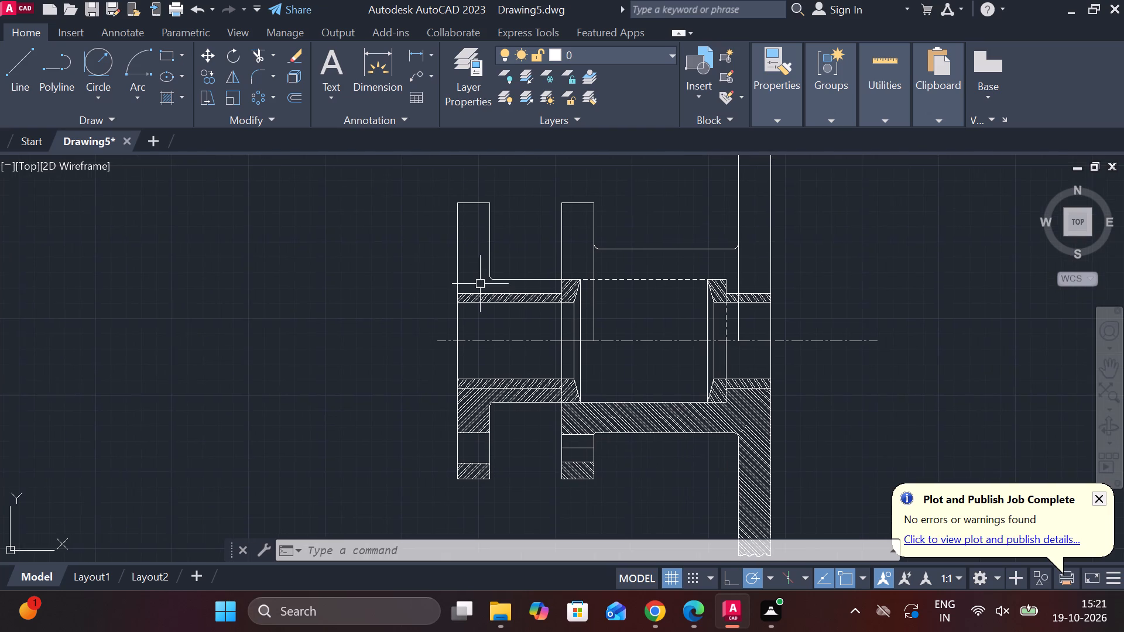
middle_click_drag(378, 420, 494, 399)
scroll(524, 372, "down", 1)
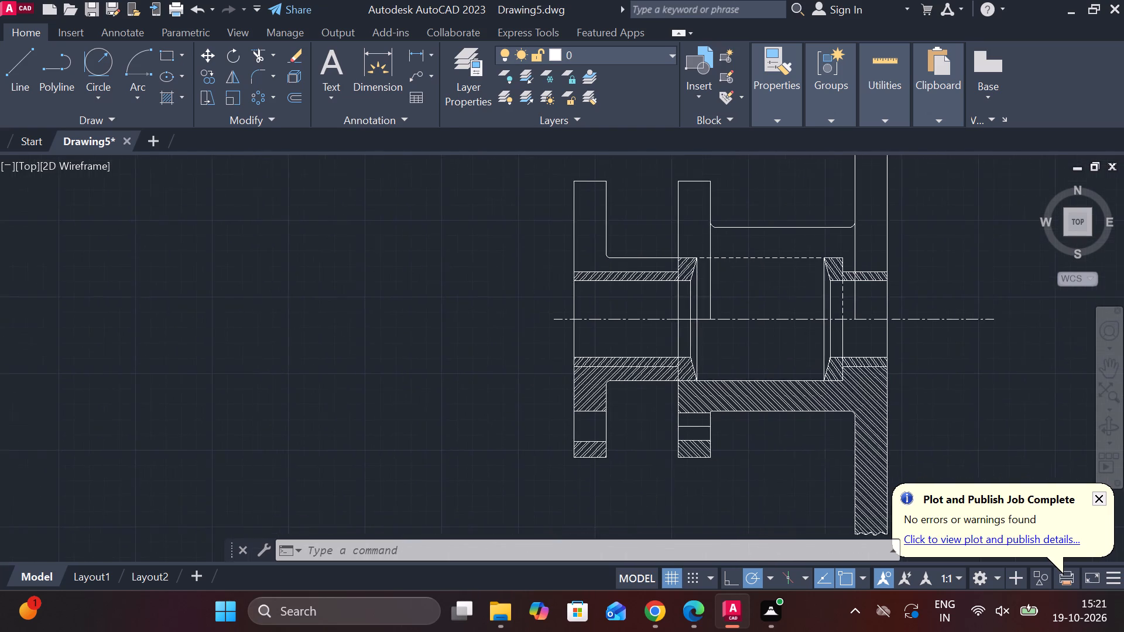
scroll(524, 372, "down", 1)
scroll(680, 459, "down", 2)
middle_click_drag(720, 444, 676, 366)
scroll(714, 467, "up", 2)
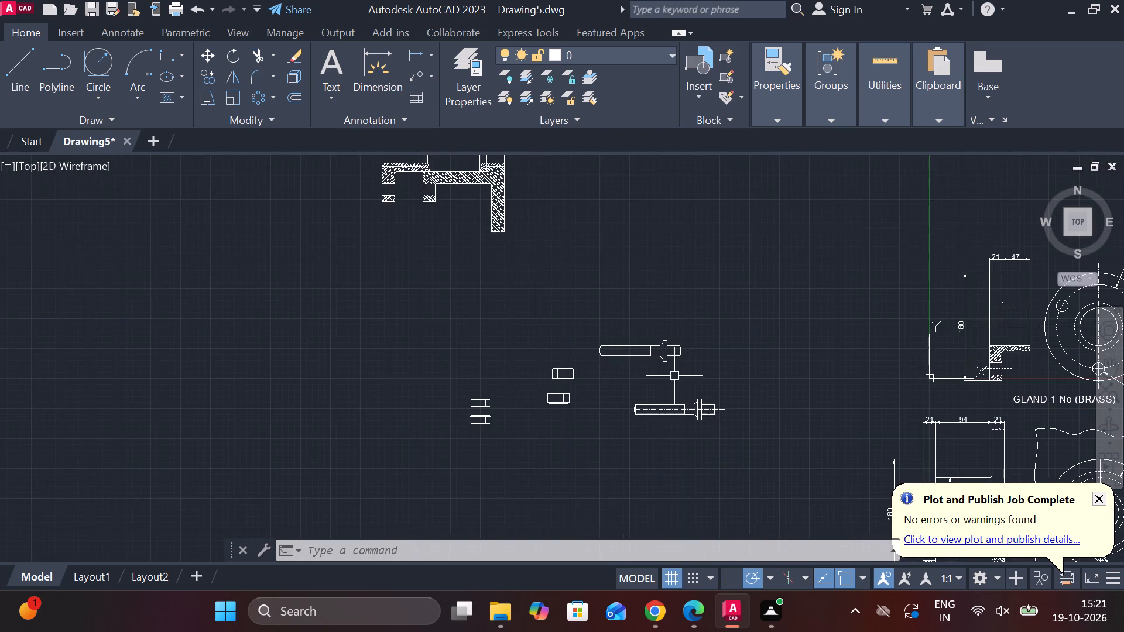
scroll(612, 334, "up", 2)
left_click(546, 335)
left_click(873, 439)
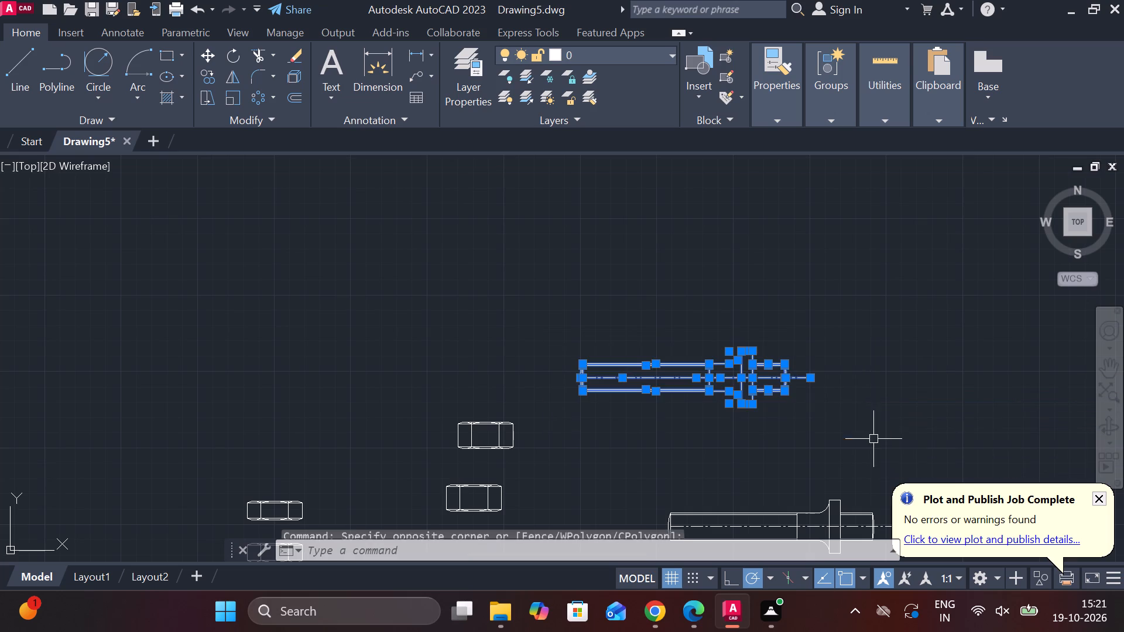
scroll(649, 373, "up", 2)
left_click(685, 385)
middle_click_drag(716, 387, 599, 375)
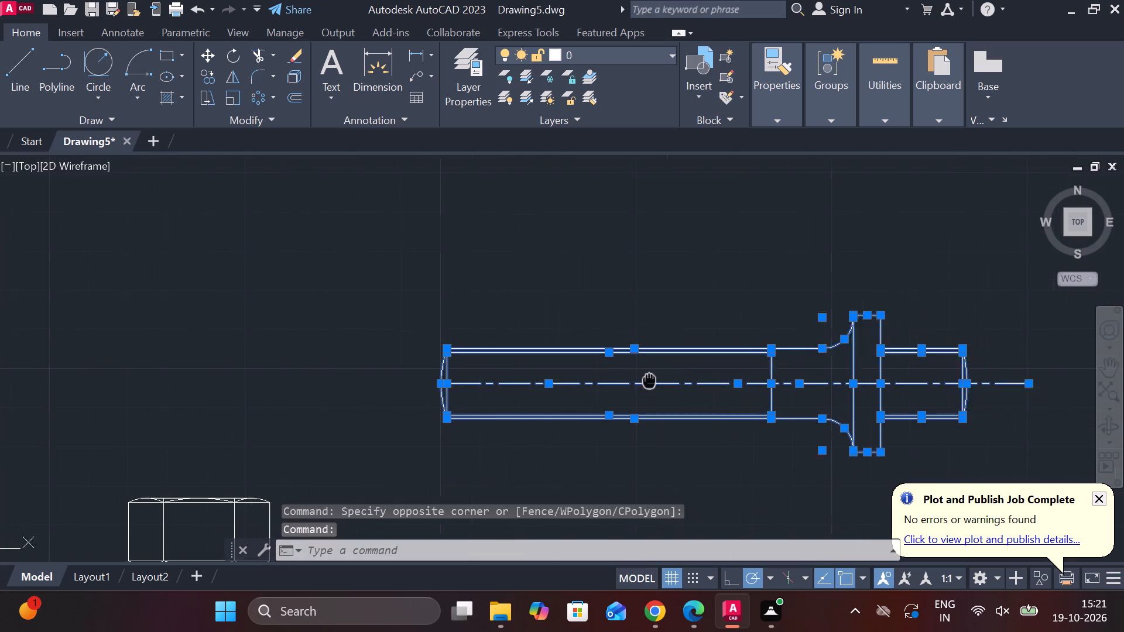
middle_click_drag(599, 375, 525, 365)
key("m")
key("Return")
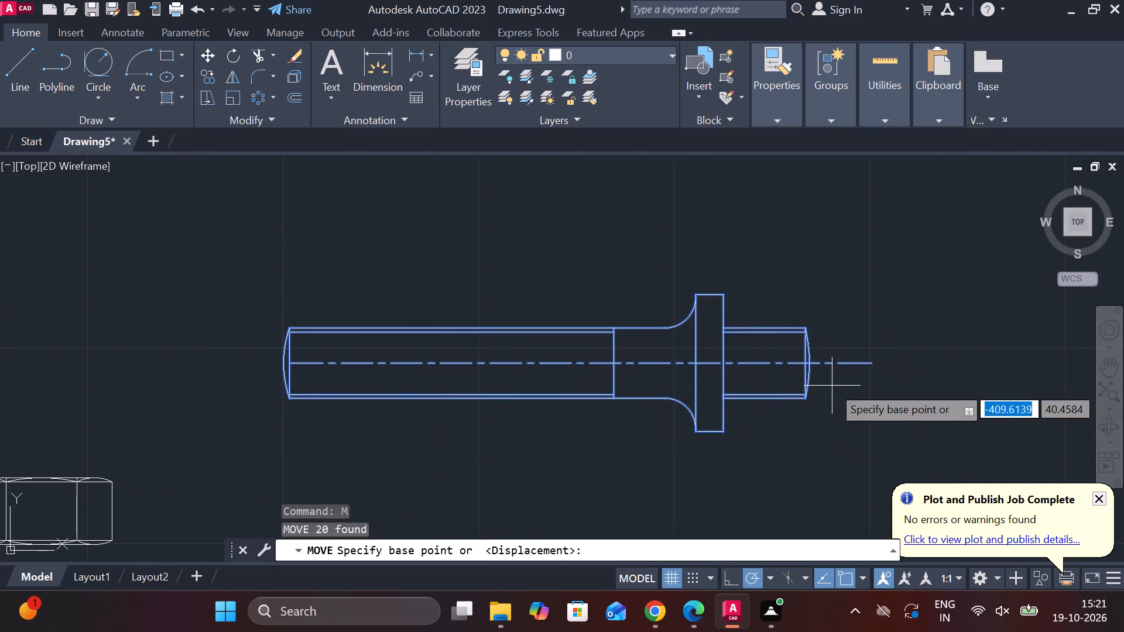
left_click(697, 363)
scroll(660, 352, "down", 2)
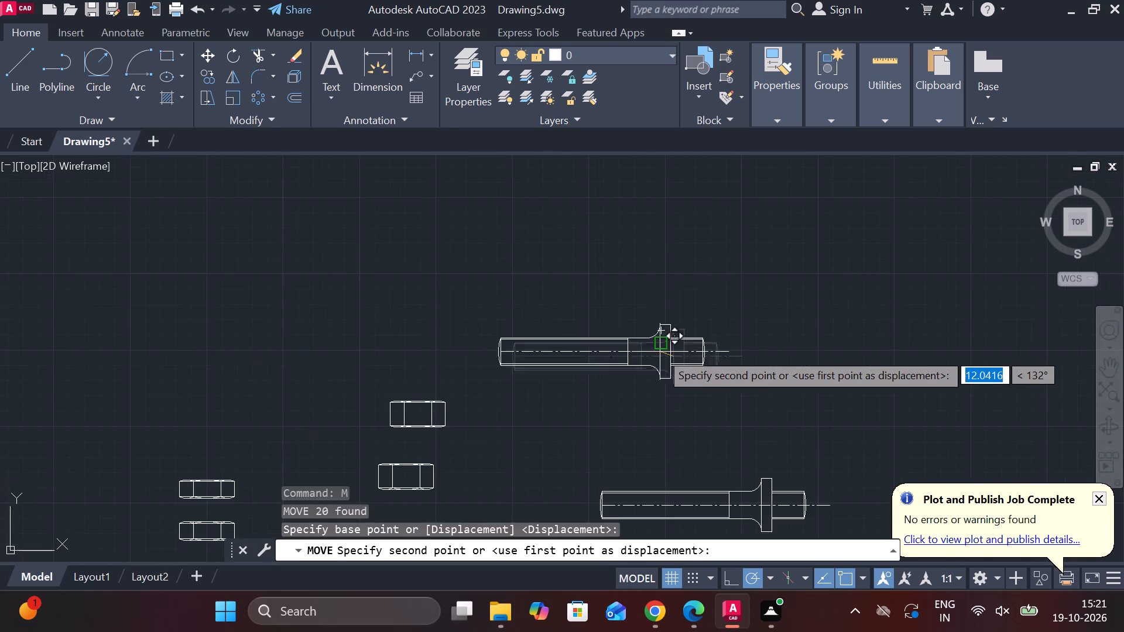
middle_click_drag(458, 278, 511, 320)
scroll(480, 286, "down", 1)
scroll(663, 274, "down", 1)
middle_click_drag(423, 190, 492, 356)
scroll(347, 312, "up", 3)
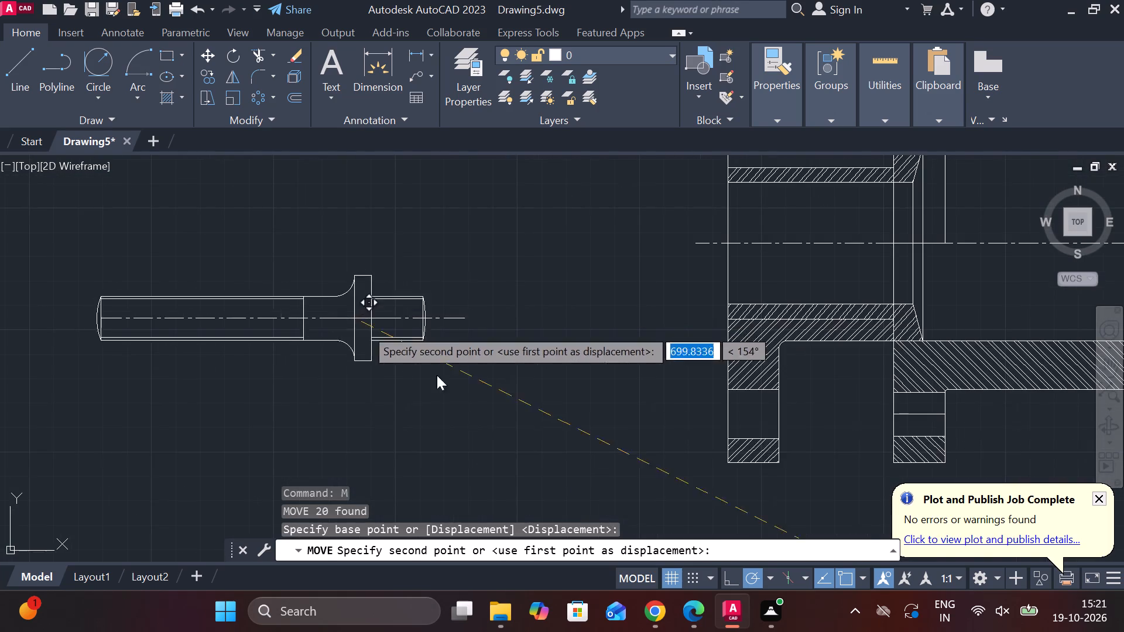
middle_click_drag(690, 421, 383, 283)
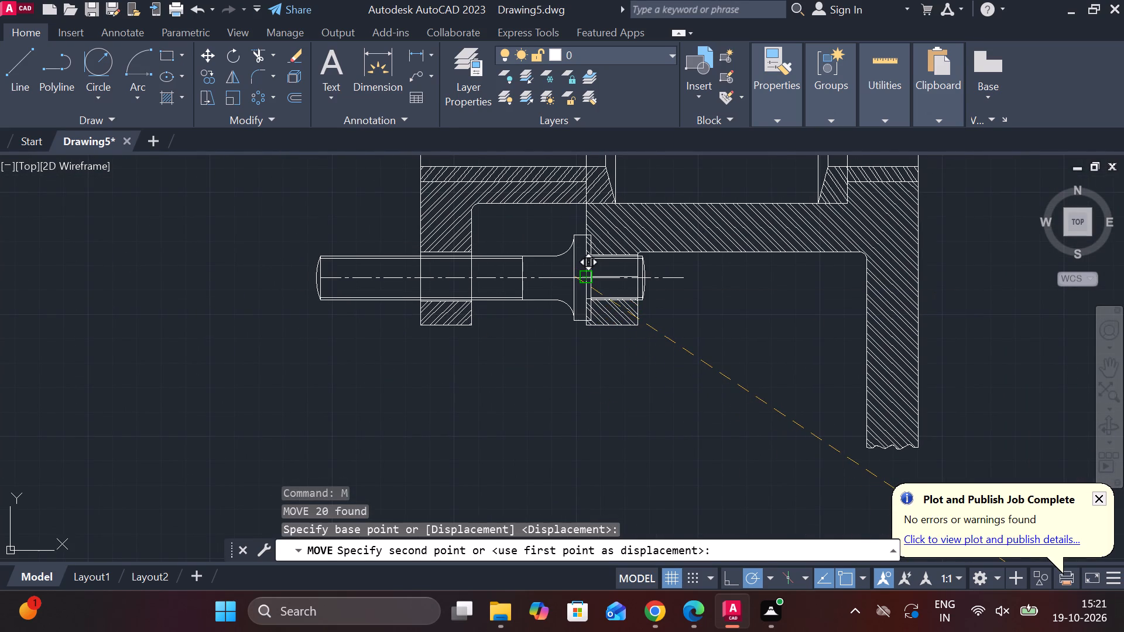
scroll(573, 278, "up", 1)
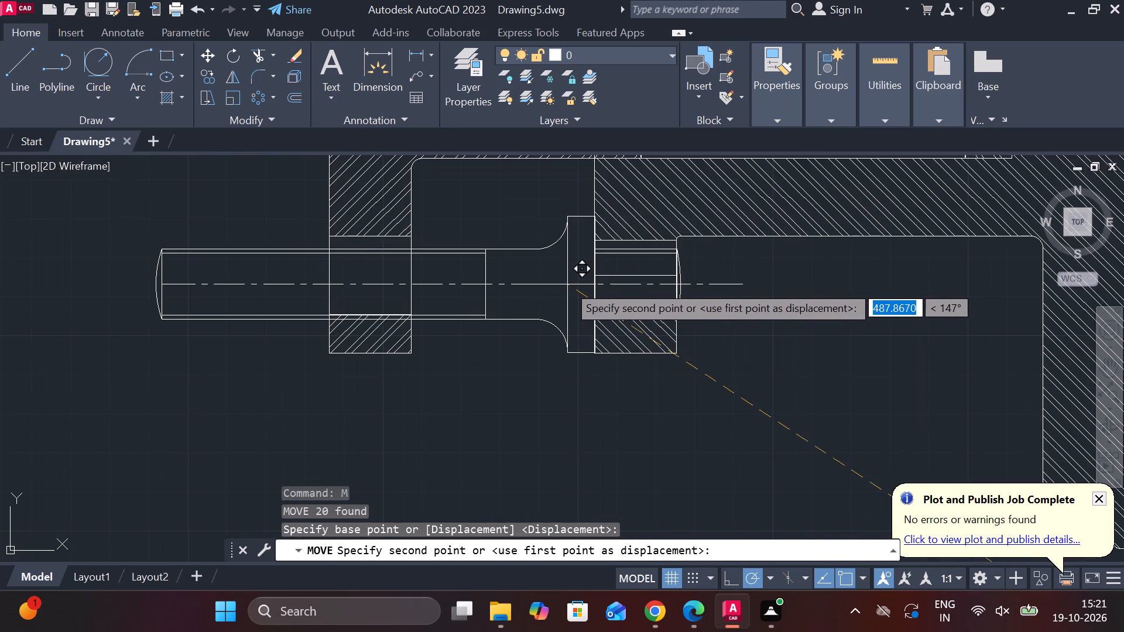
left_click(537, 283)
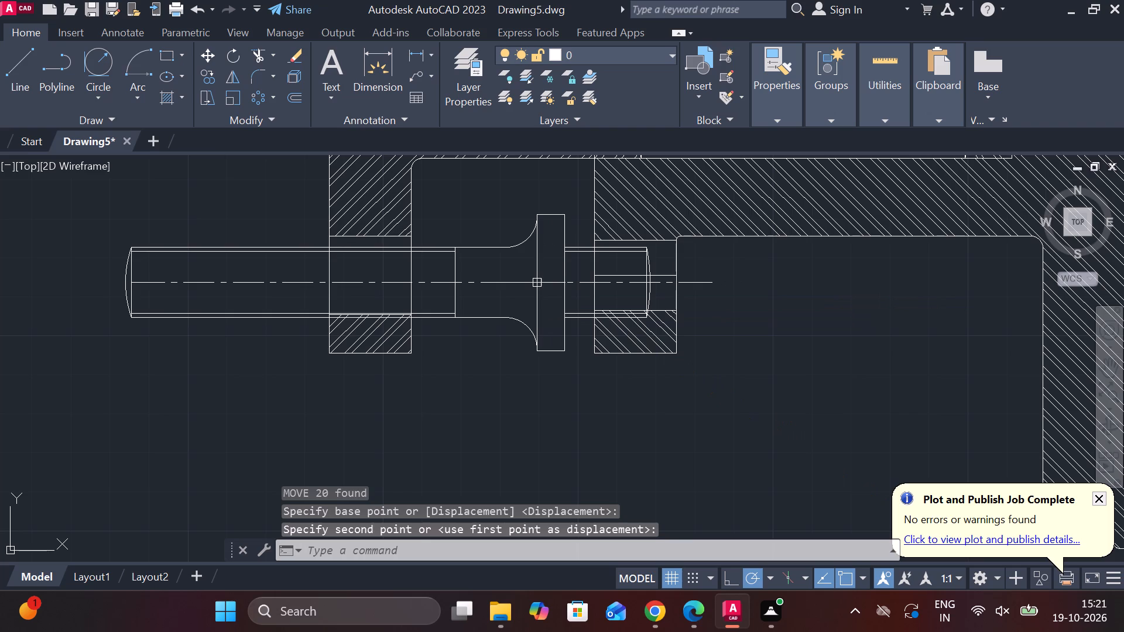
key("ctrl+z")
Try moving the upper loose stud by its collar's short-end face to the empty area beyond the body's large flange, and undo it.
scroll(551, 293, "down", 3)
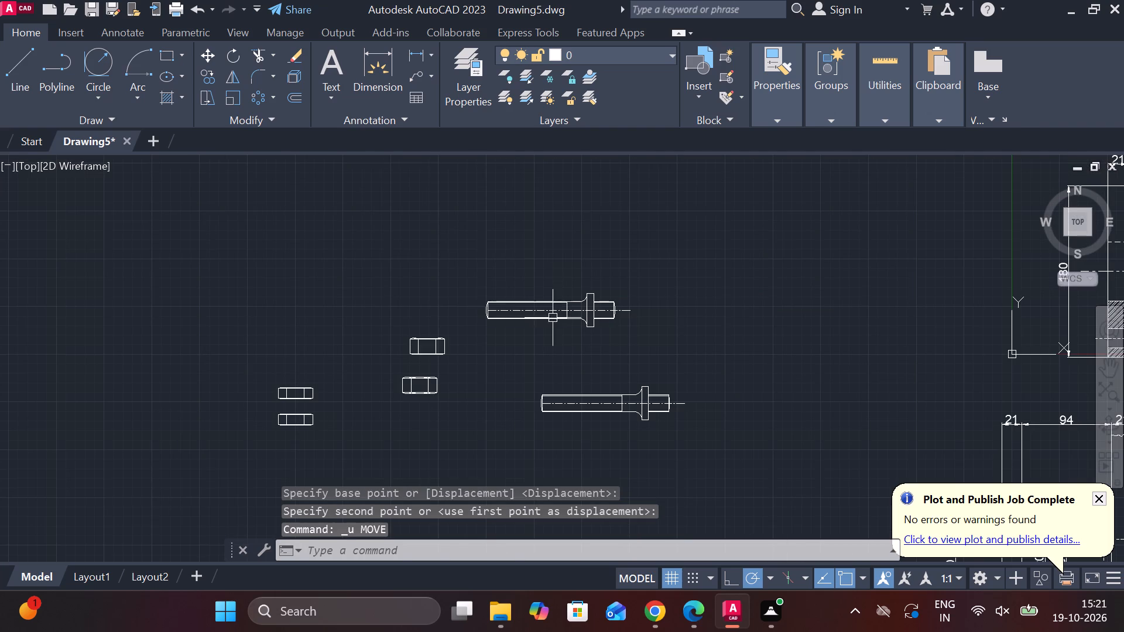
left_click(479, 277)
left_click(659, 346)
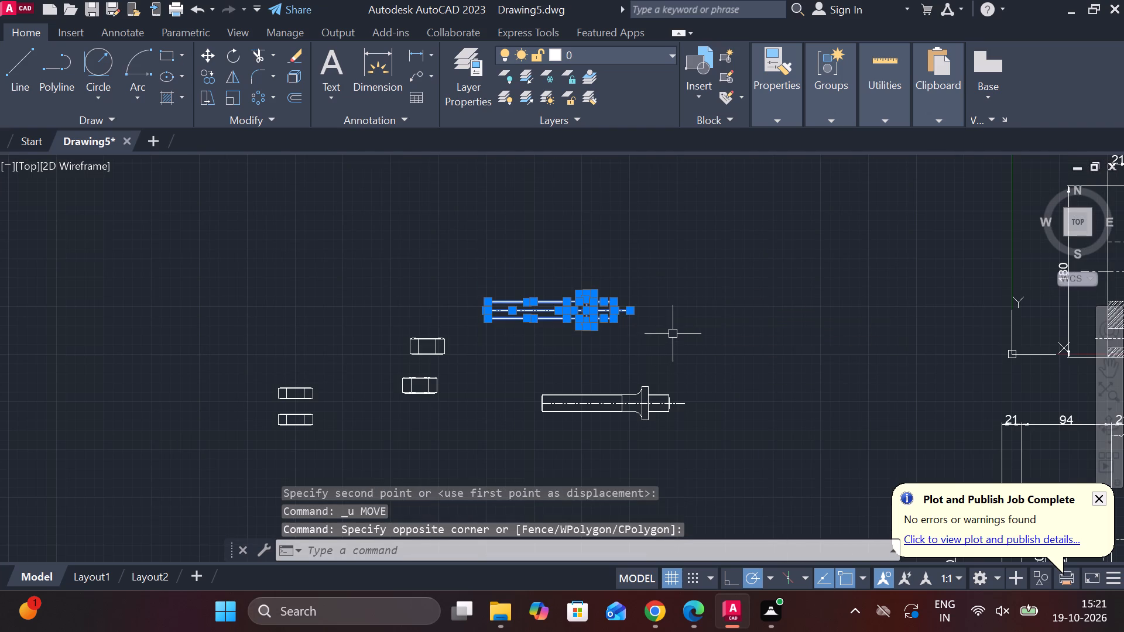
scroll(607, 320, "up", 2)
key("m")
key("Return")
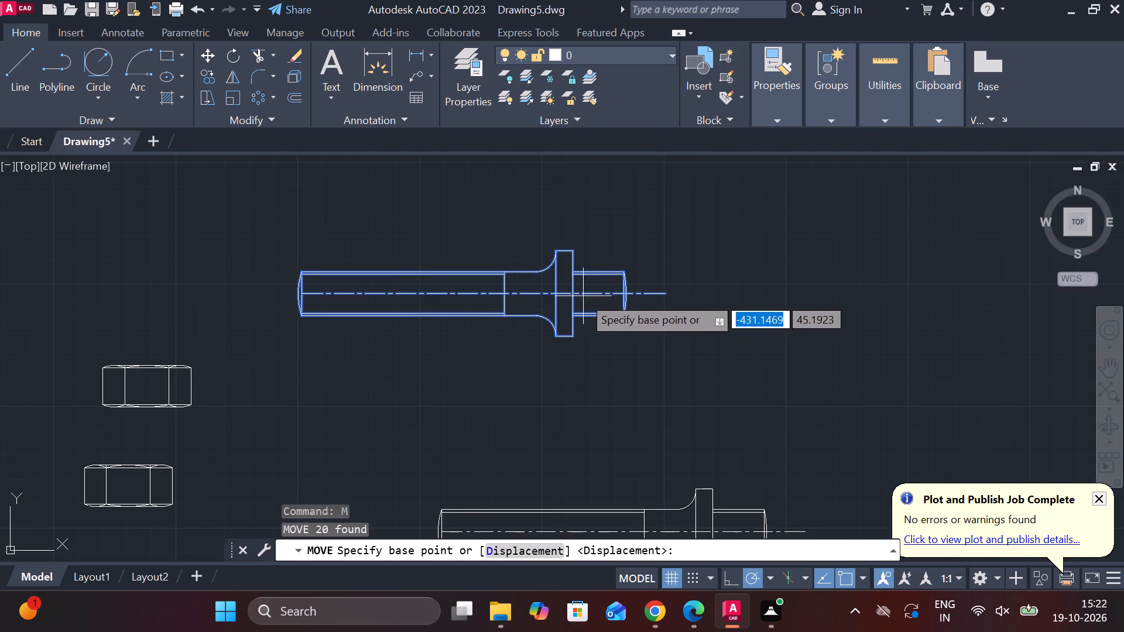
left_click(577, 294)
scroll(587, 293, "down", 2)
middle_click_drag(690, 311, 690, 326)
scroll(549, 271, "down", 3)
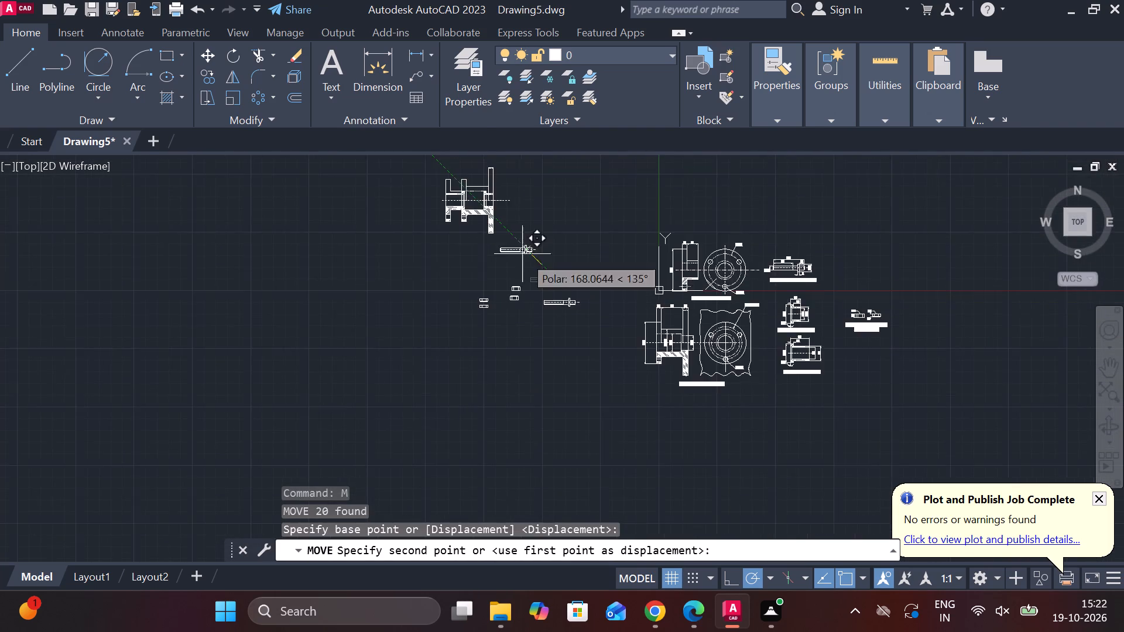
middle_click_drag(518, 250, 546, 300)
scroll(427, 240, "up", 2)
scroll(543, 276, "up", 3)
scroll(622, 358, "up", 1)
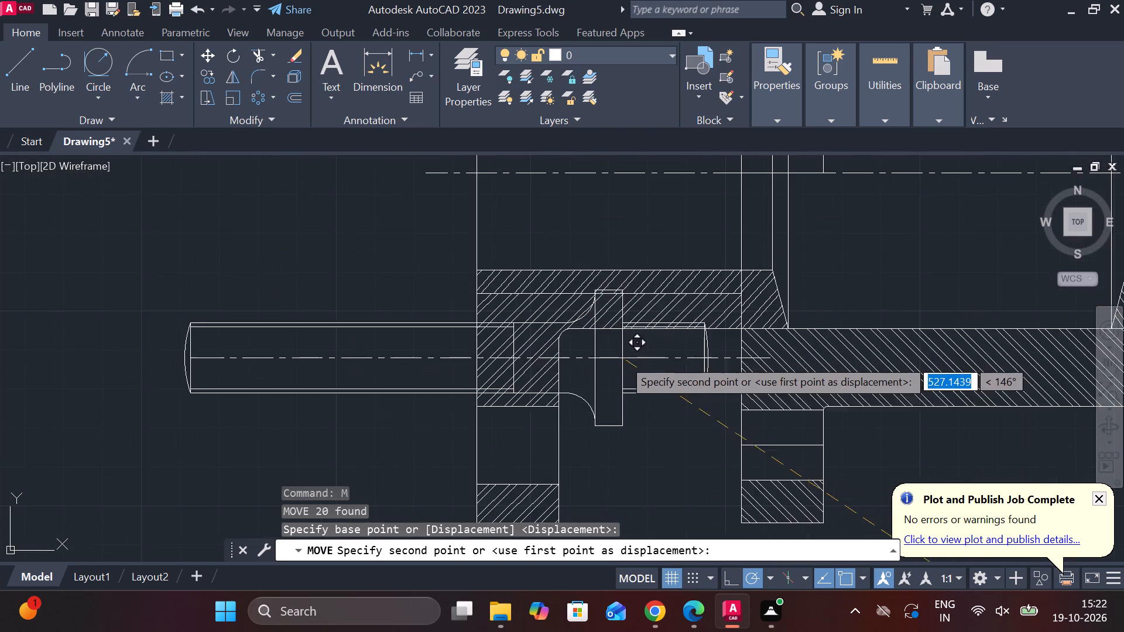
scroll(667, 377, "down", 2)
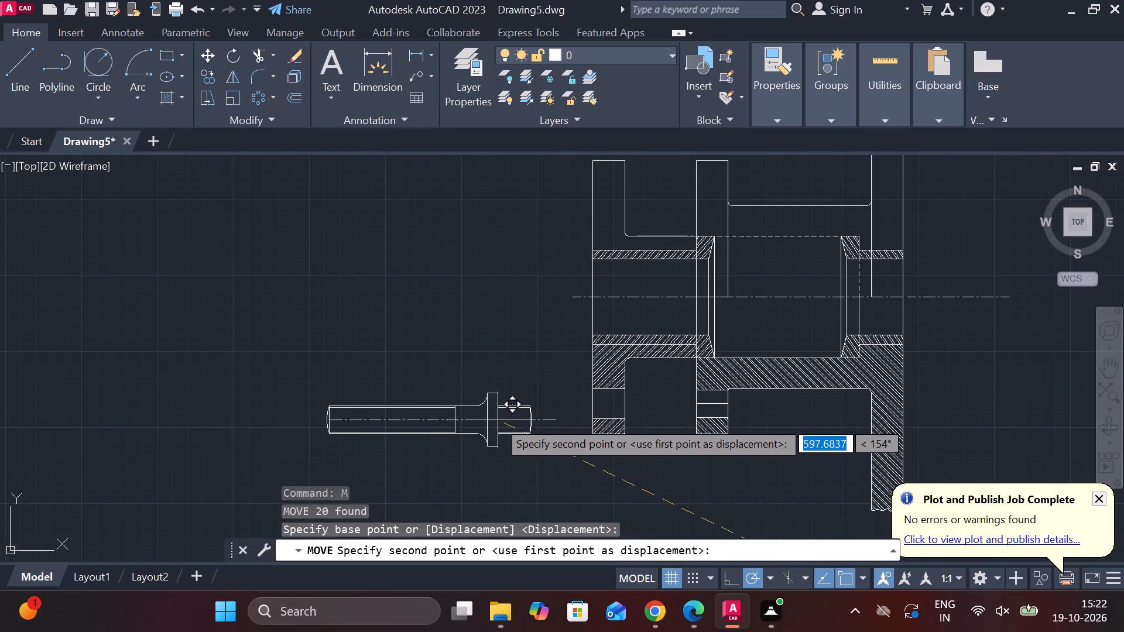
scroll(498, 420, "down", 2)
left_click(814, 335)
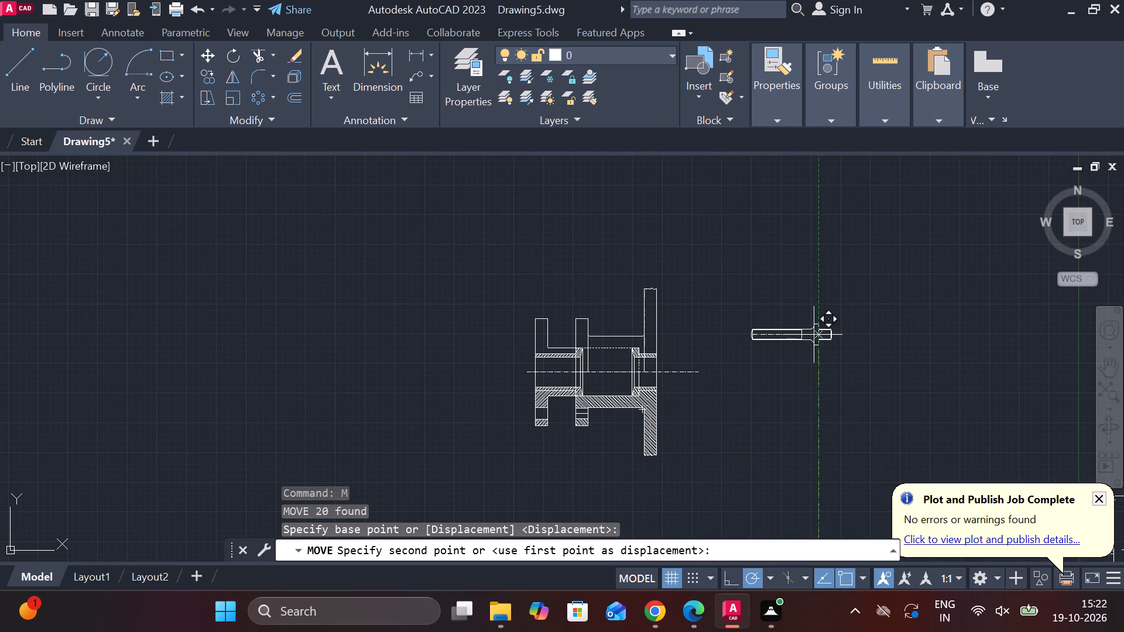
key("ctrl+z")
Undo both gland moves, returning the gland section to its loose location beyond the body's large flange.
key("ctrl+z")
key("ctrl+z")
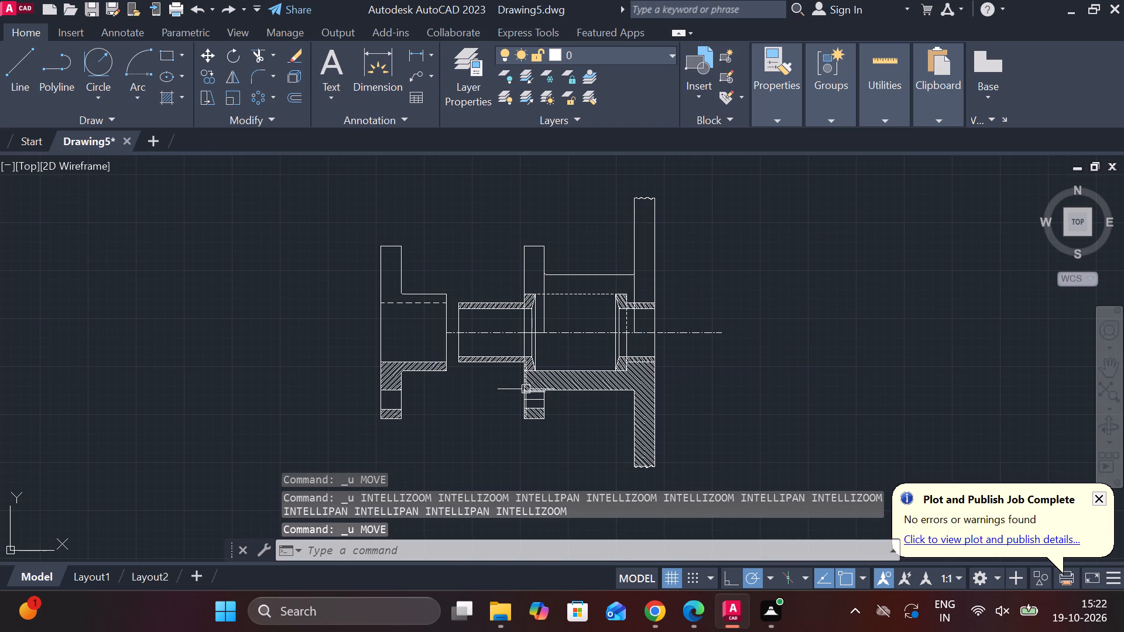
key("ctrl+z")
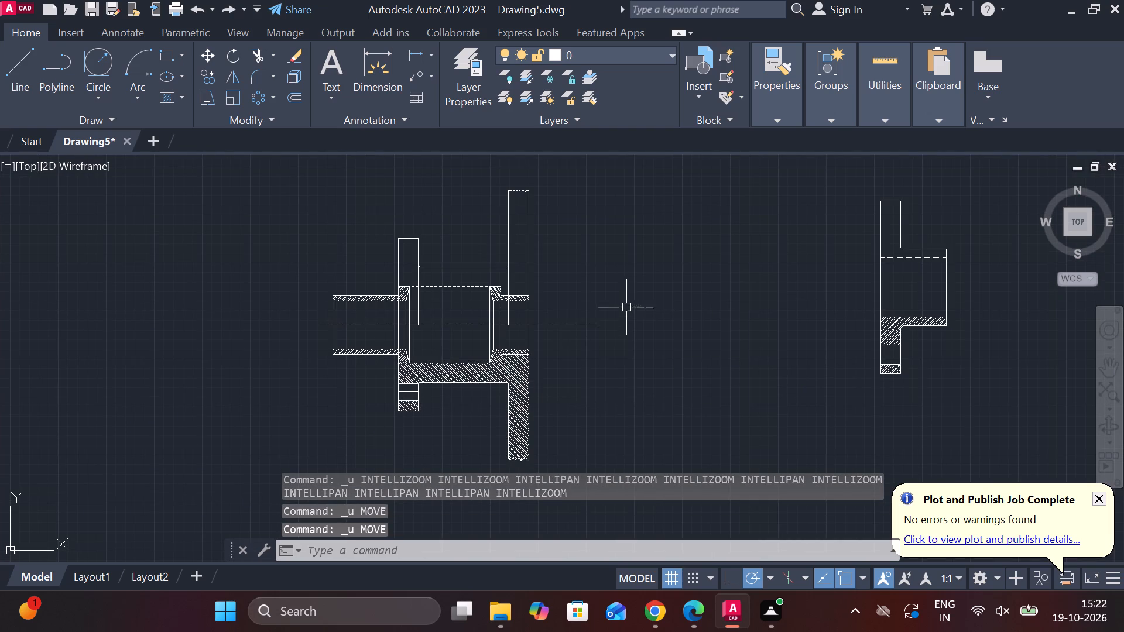
Move the upper loose stud into the lower hole of the body's small flange, seating its collar's short-end face against the flange face.
scroll(601, 308, "down", 3)
scroll(657, 405, "up", 2)
left_click(544, 342)
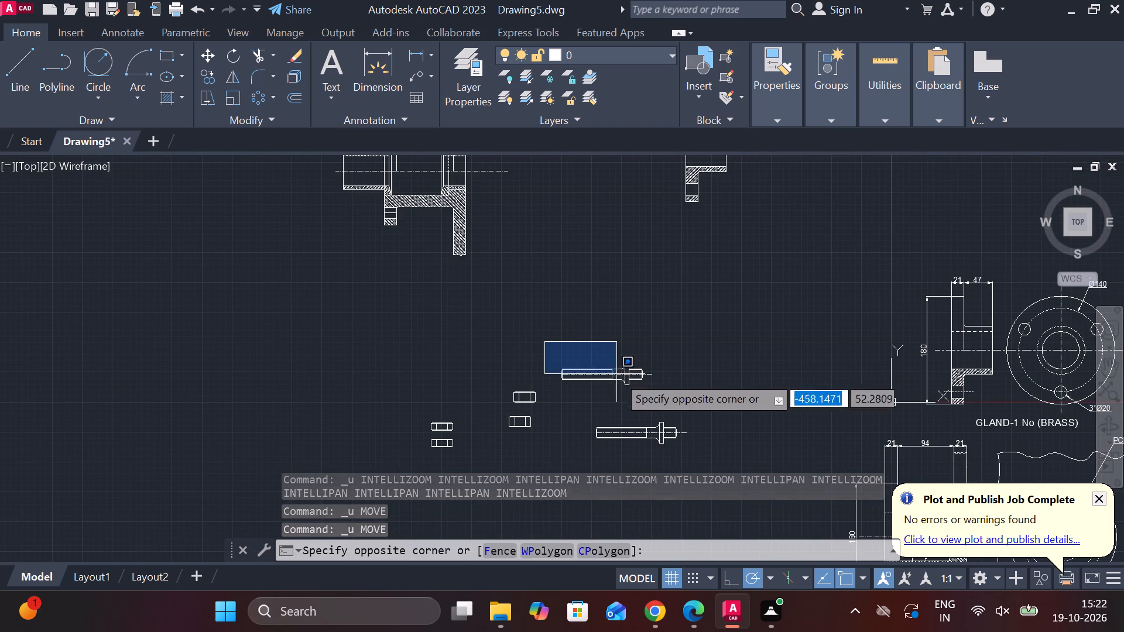
left_click(669, 389)
scroll(630, 361, "up", 4)
key("m")
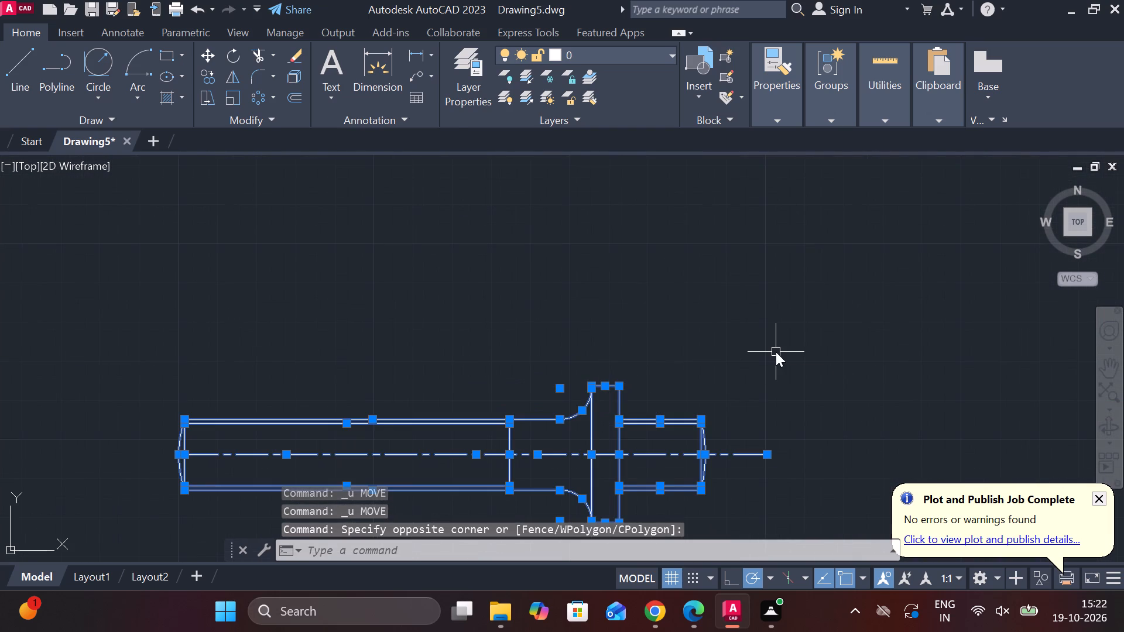
key("Return")
left_click(622, 459)
scroll(630, 417, "down", 2)
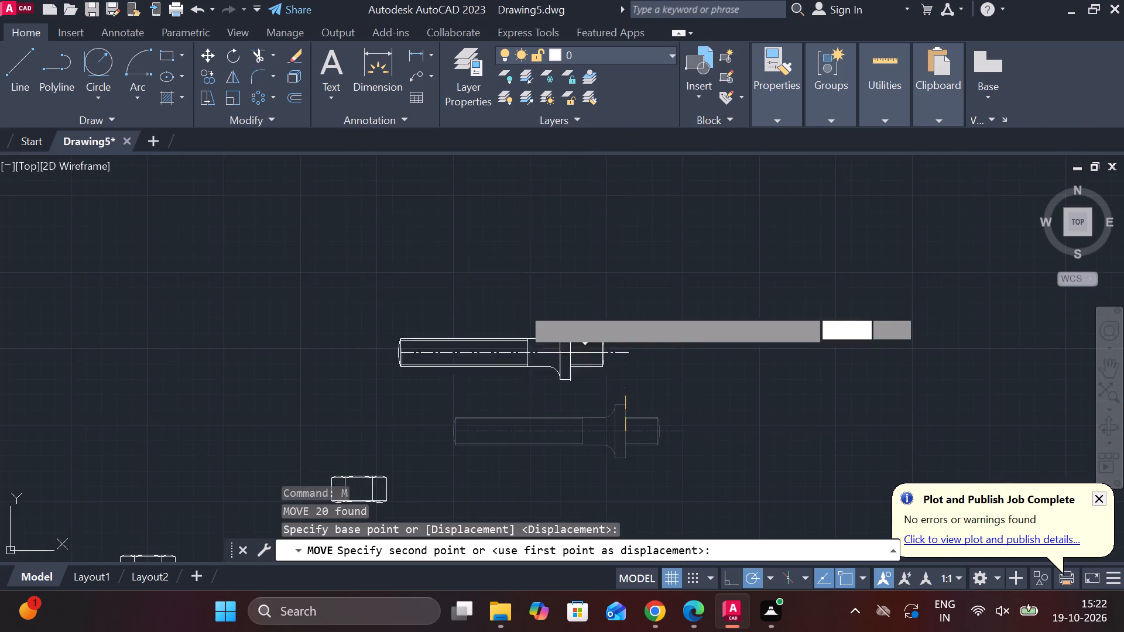
scroll(486, 257, "down", 1)
middle_click_drag(495, 224, 805, 365)
middle_click_drag(405, 244, 381, 305)
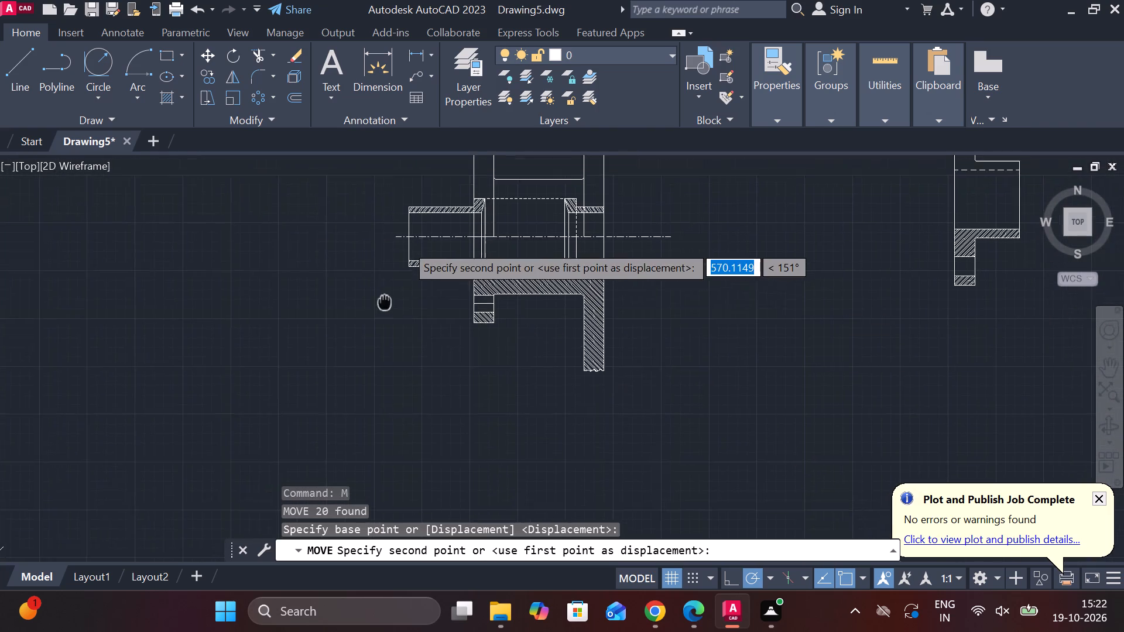
scroll(488, 303, "up", 4)
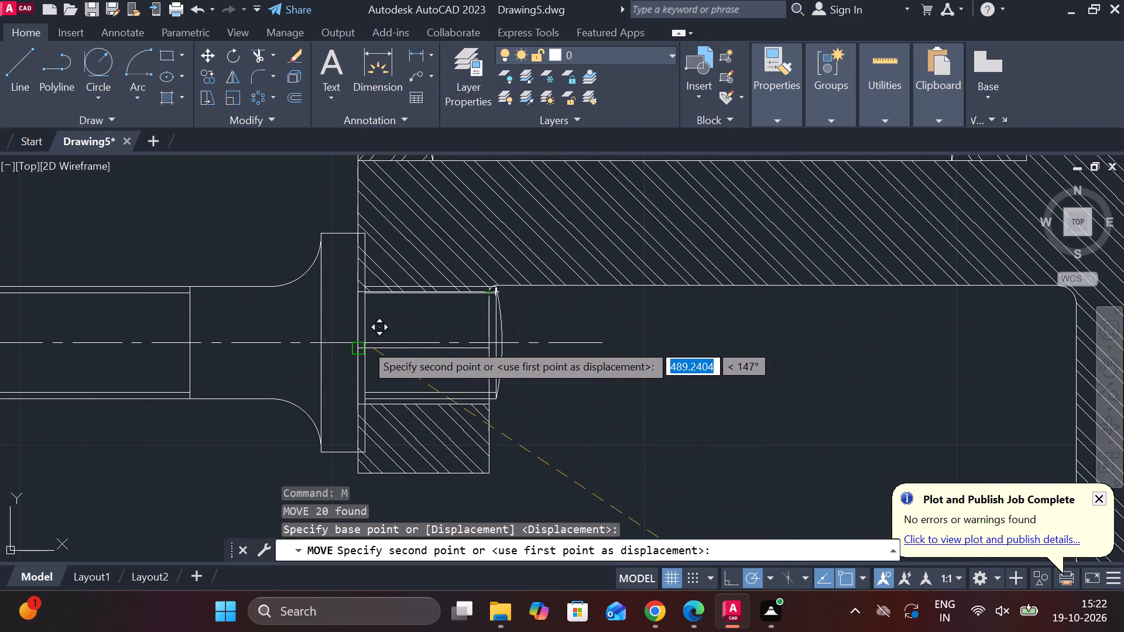
left_click(362, 346)
Move the remaining loose stud by its collar's short-end centre to the empty space above the long bush, short of the body's small flange.
scroll(449, 340, "down", 2)
scroll(495, 360, "down", 1)
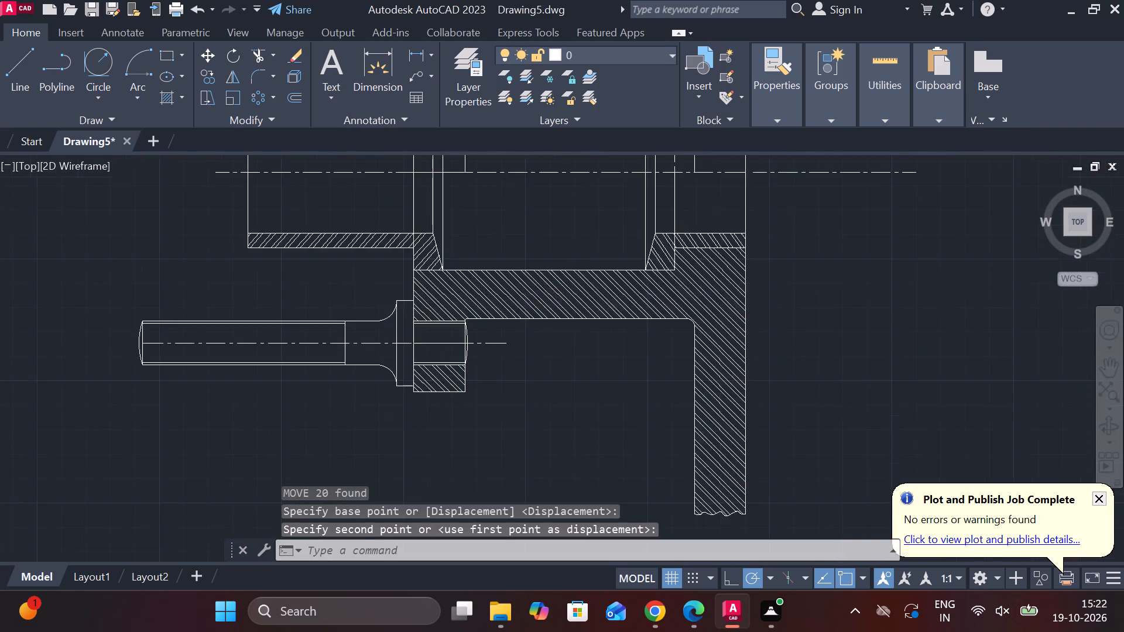
scroll(495, 360, "down", 1)
scroll(471, 279, "up", 2)
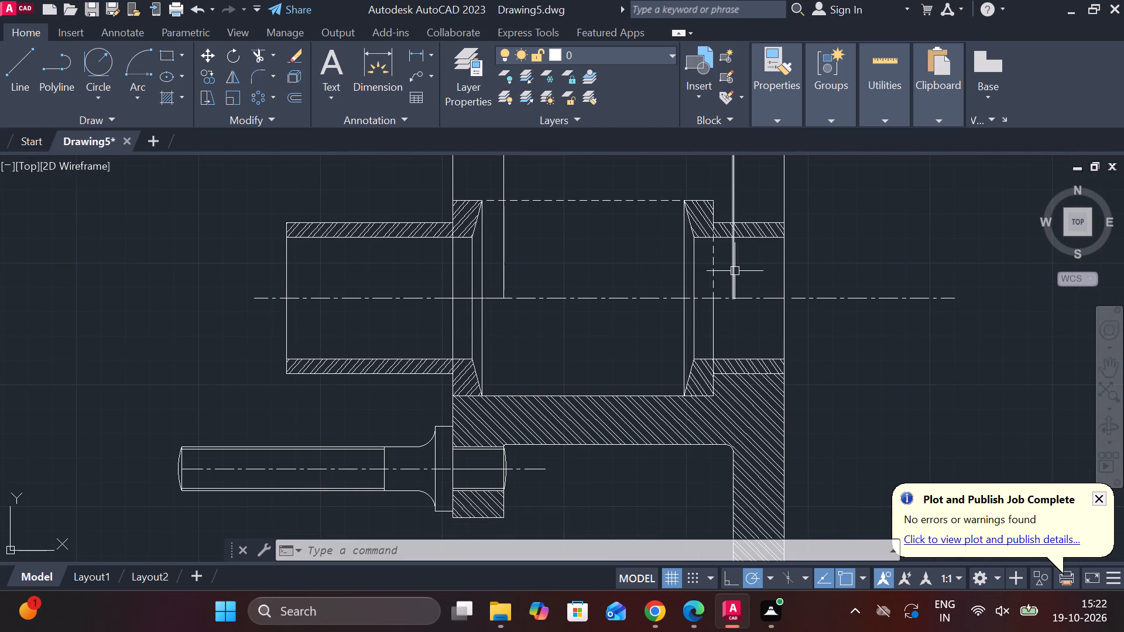
scroll(753, 298, "down", 2)
middle_click(758, 344)
scroll(758, 344, "up", 1)
scroll(814, 324, "down", 1)
middle_click_drag(883, 318, 870, 324)
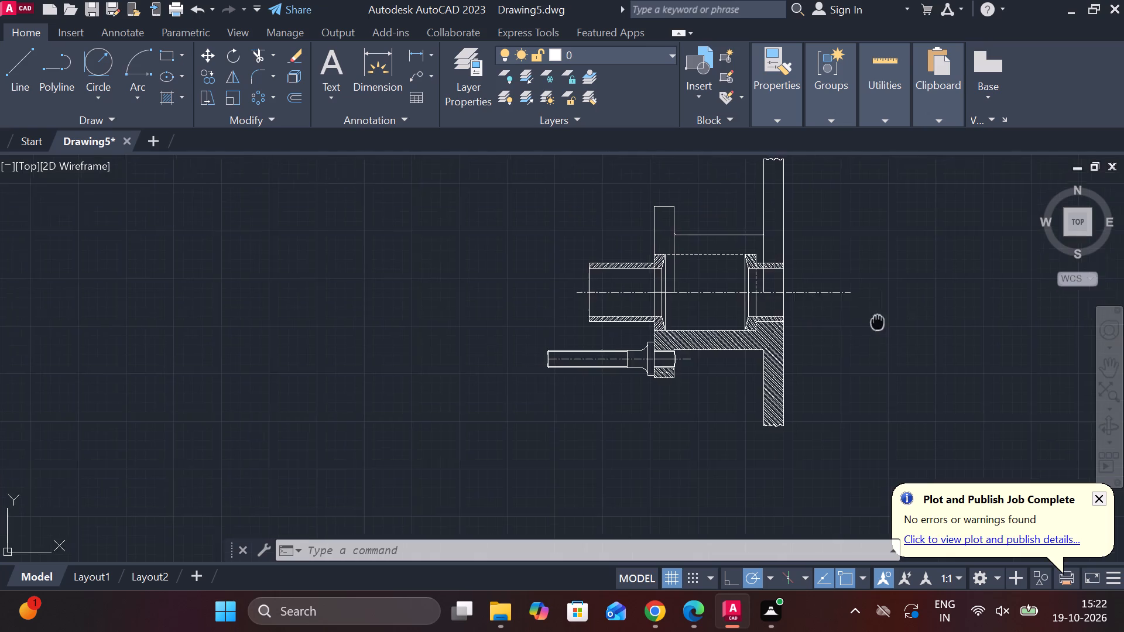
middle_click_drag(870, 324, 321, 351)
scroll(476, 319, "down", 4)
scroll(482, 394, "up", 6)
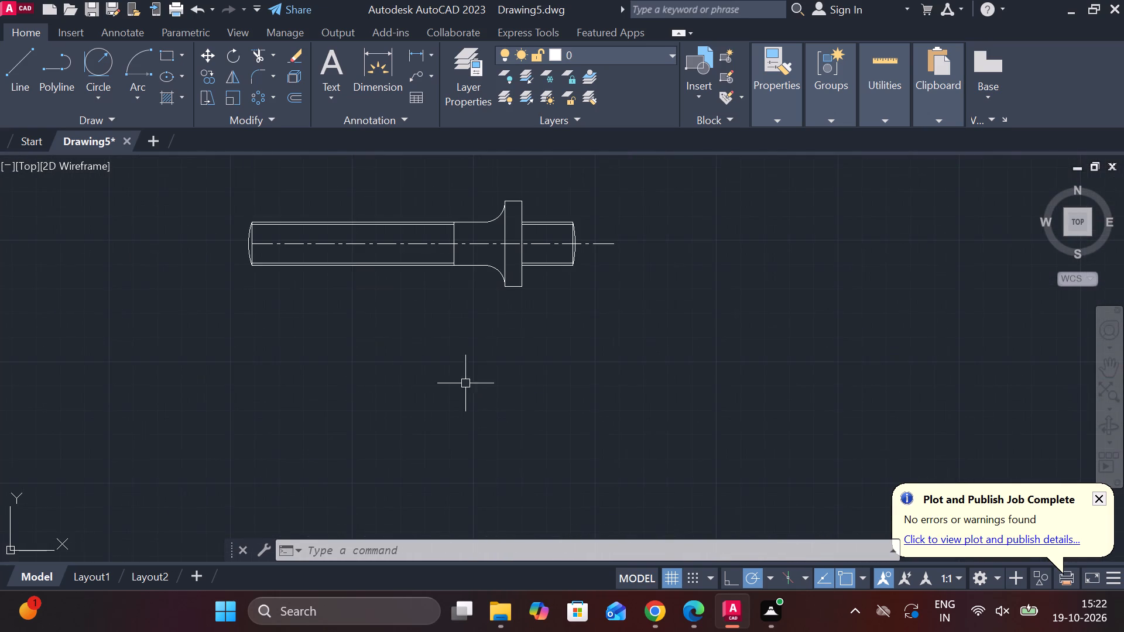
middle_click_drag(352, 256, 613, 355)
left_click(465, 276)
left_click(943, 440)
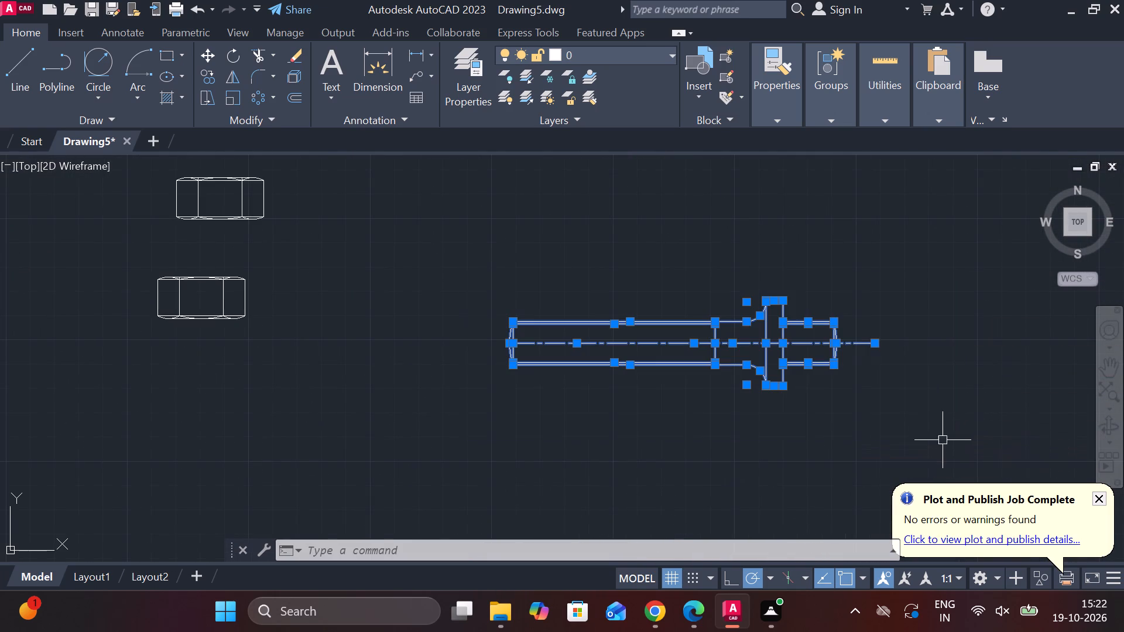
key("m")
key("Return")
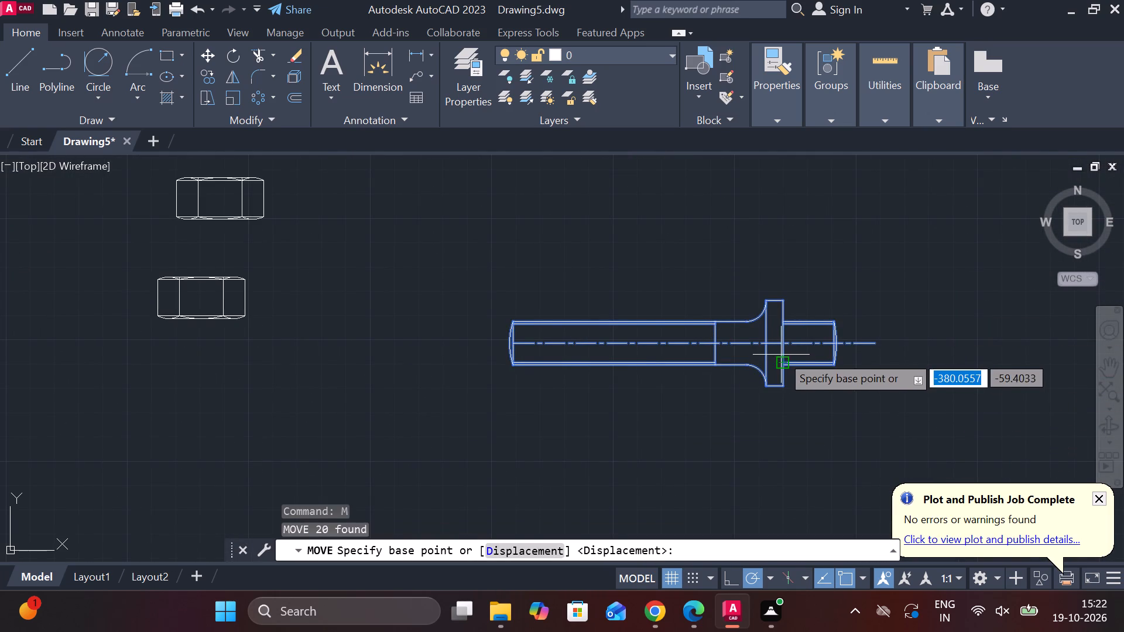
left_click(782, 343)
scroll(769, 338, "down", 2)
middle_click_drag(495, 259, 524, 285)
scroll(620, 299, "down", 3)
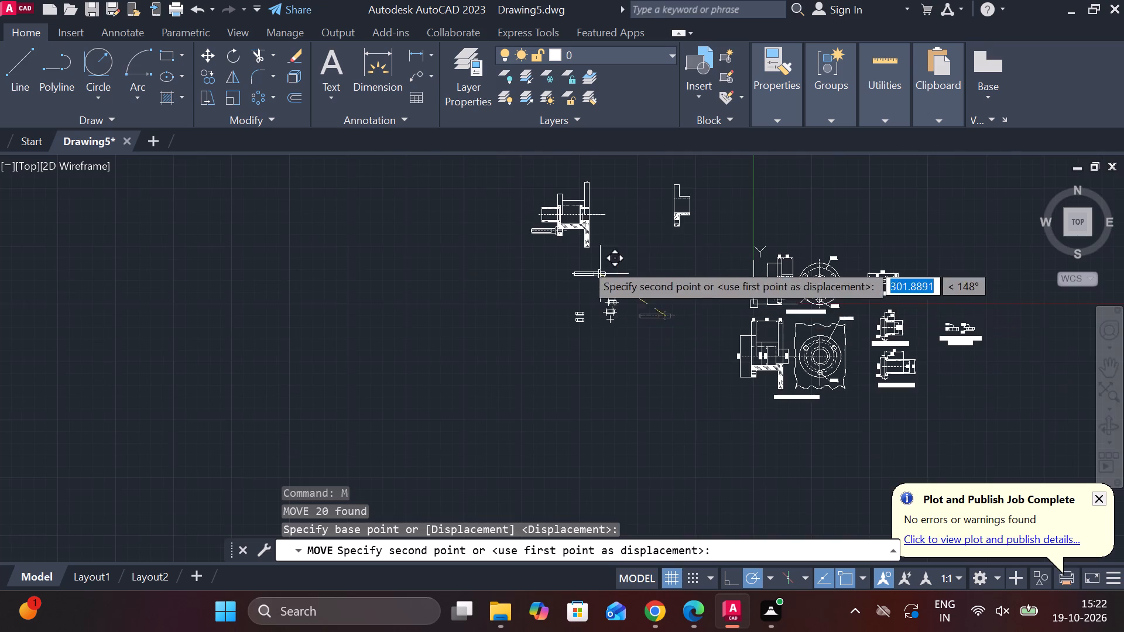
scroll(519, 200, "up", 3)
scroll(595, 258, "up", 2)
middle_click(782, 248)
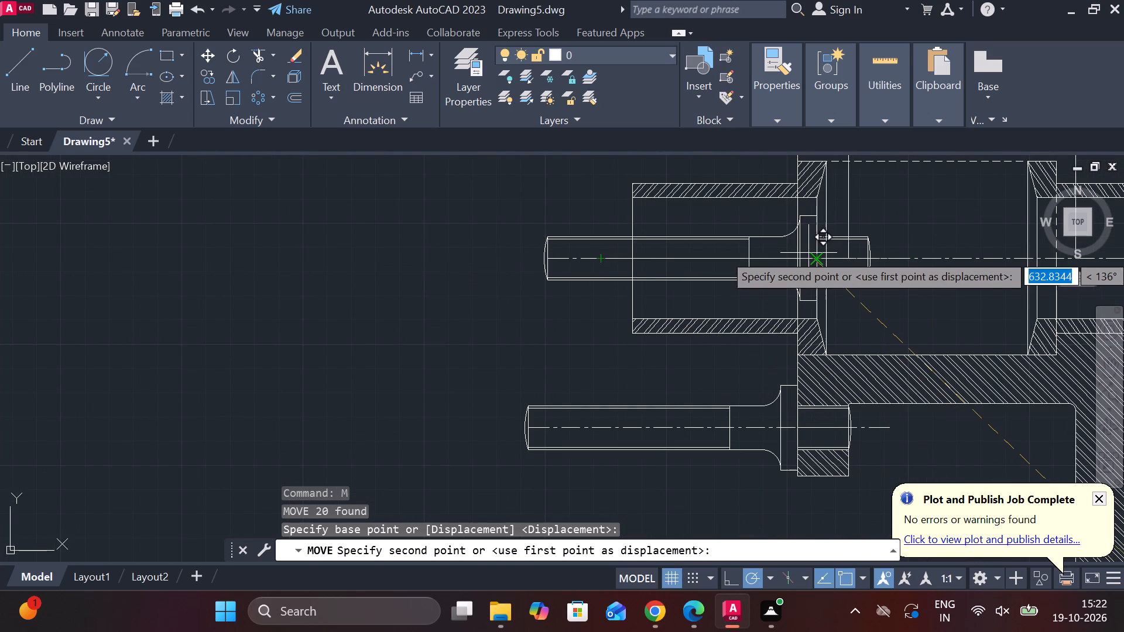
middle_click_drag(808, 253, 595, 293)
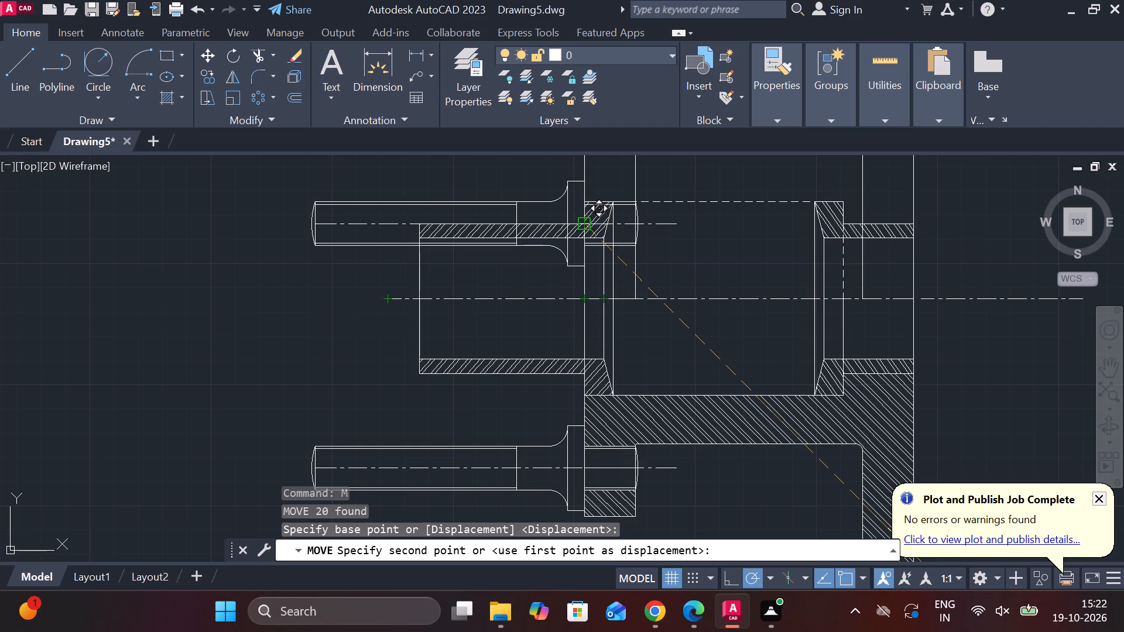
scroll(585, 223, "up", 2)
scroll(585, 223, "down", 3)
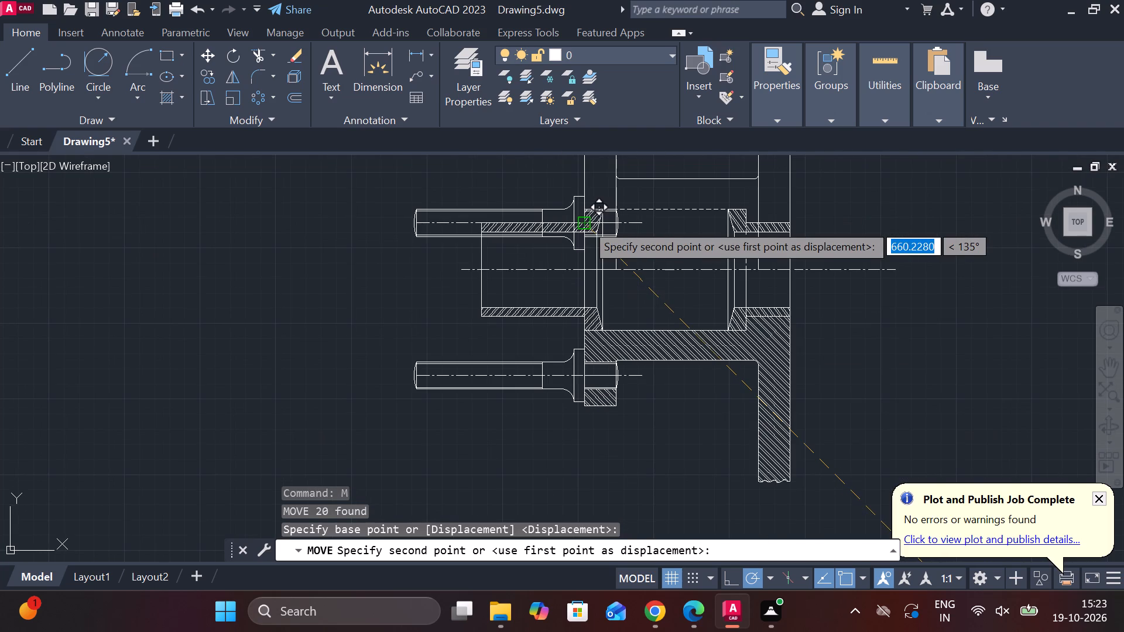
middle_click_drag(586, 225, 575, 288)
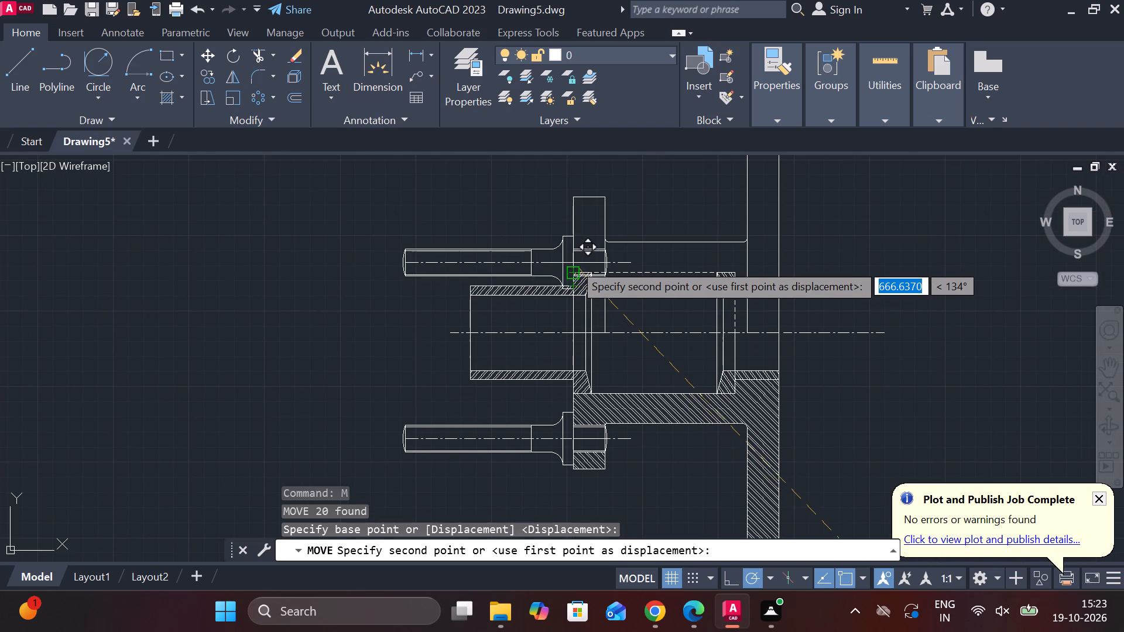
scroll(573, 263, "up", 2)
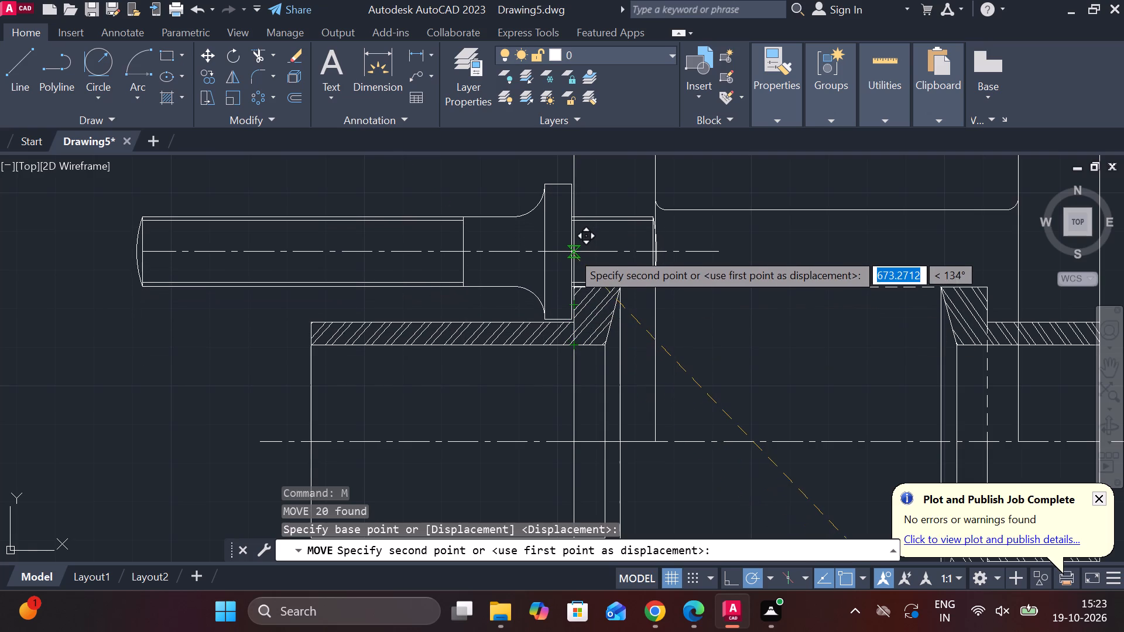
scroll(570, 276, "up", 1)
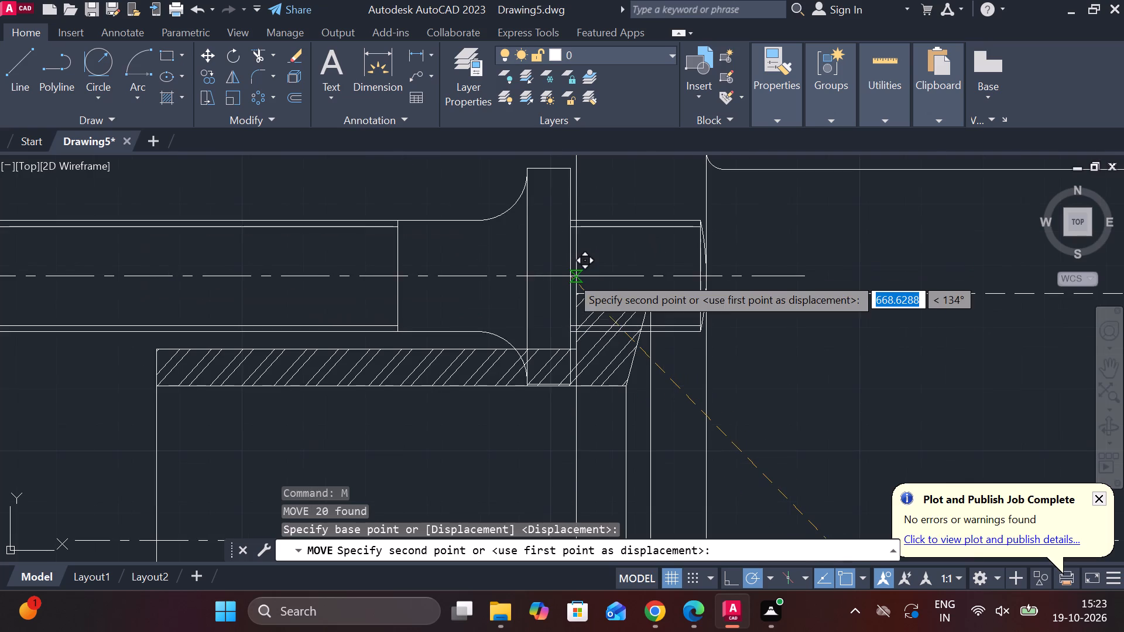
scroll(570, 292, "down", 1)
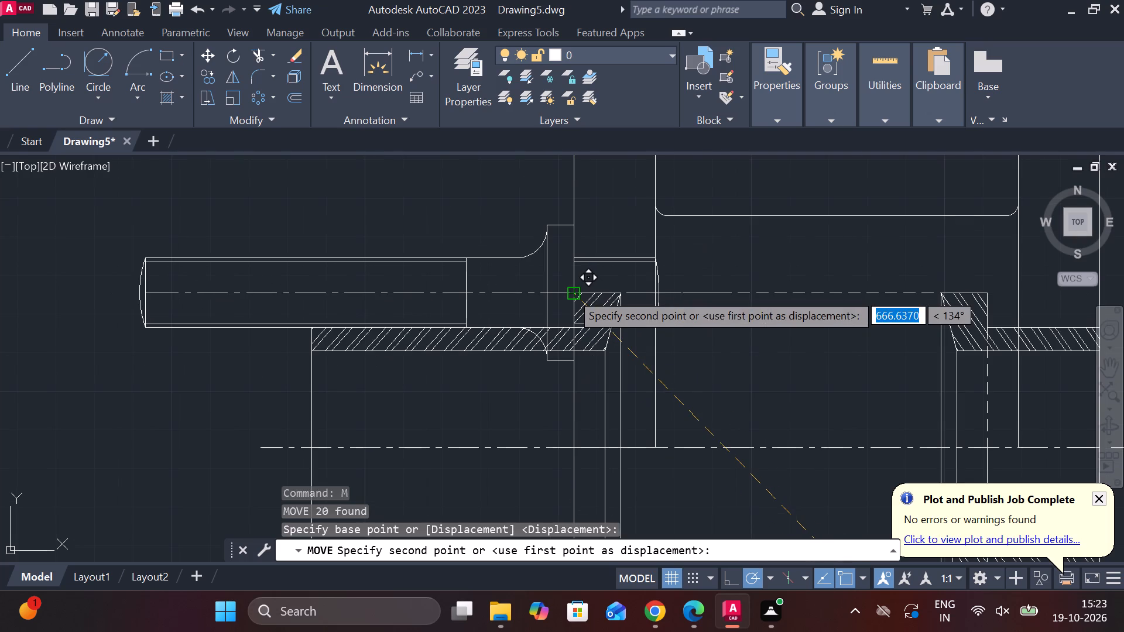
scroll(568, 266, "up", 2)
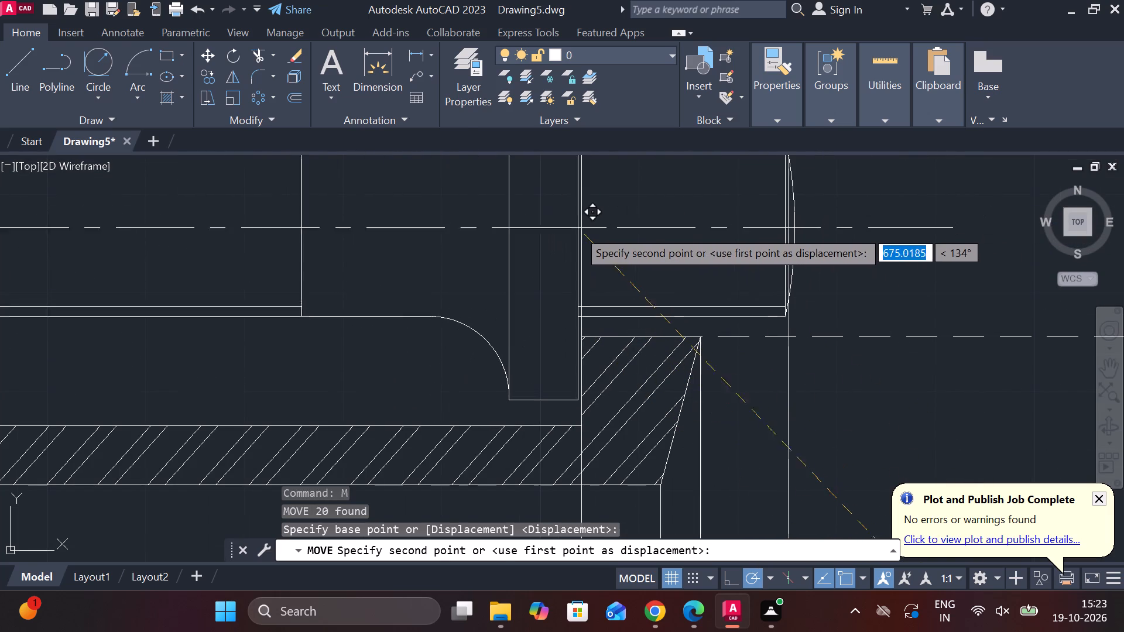
scroll(583, 231, "down", 1)
scroll(500, 257, "up", 1)
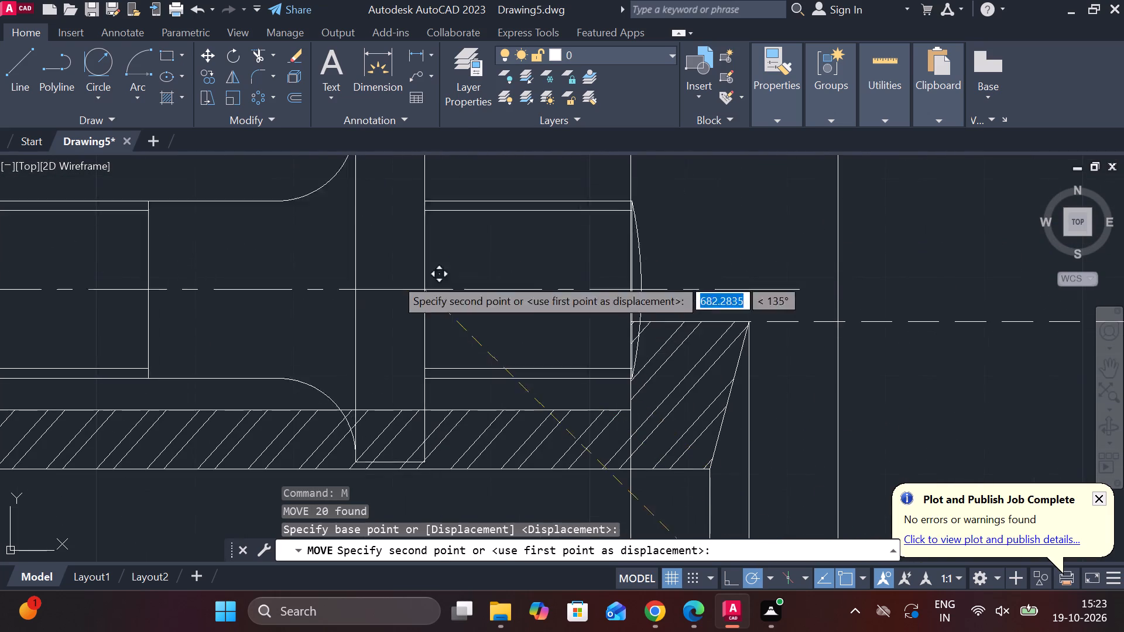
scroll(525, 470, "down", 4)
scroll(463, 461, "up", 2)
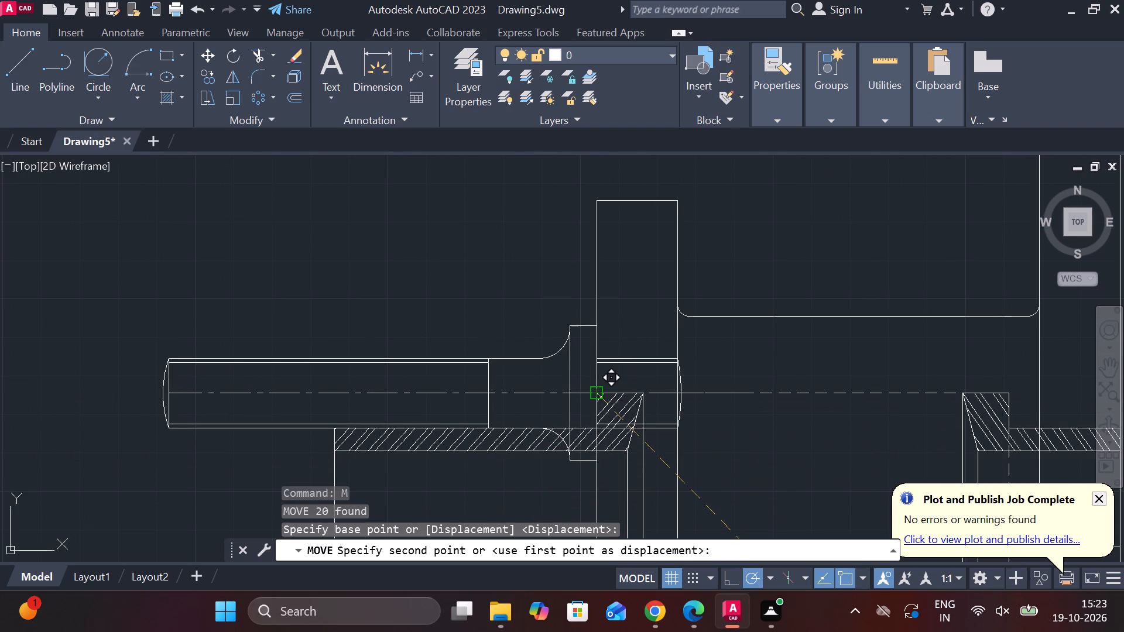
scroll(601, 390, "up", 2)
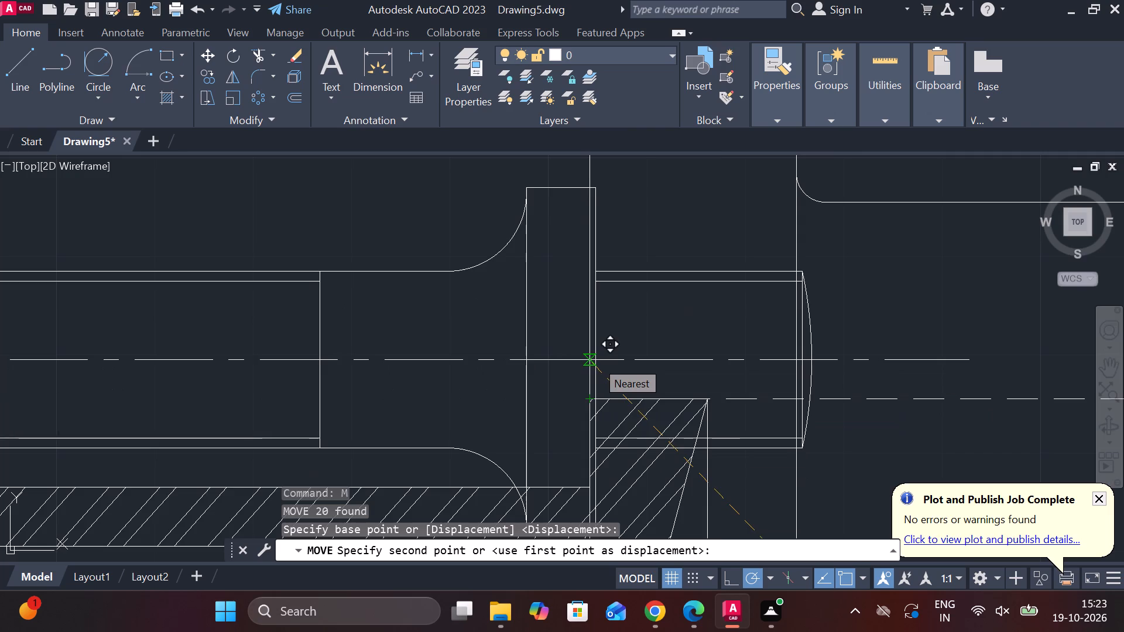
scroll(595, 359, "down", 3)
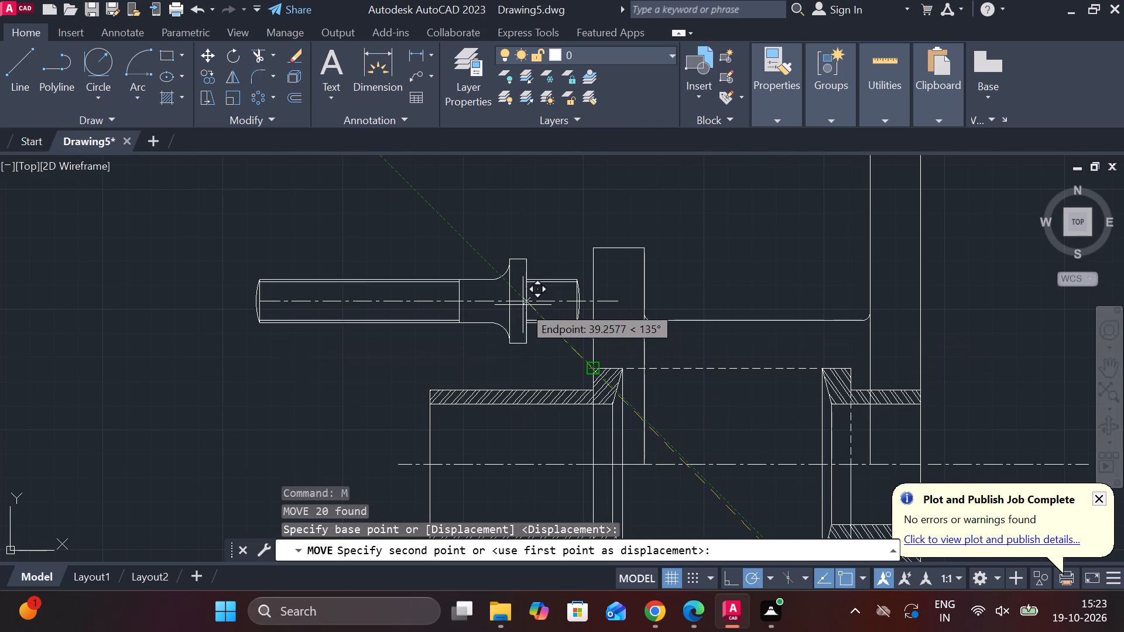
scroll(568, 376, "up", 2)
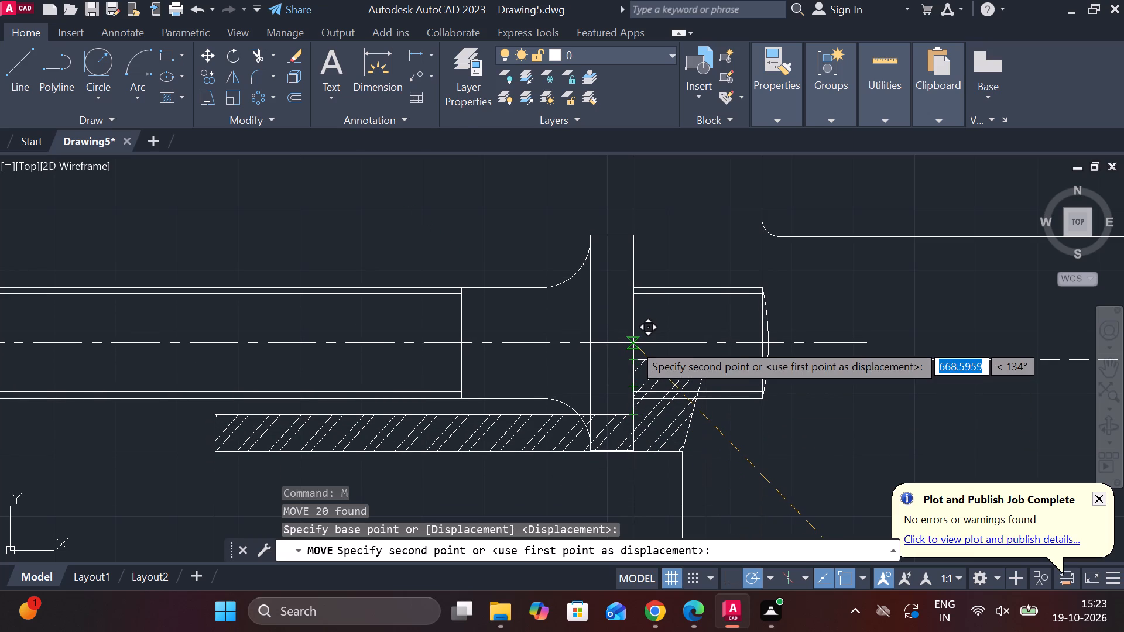
scroll(633, 343, "down", 2)
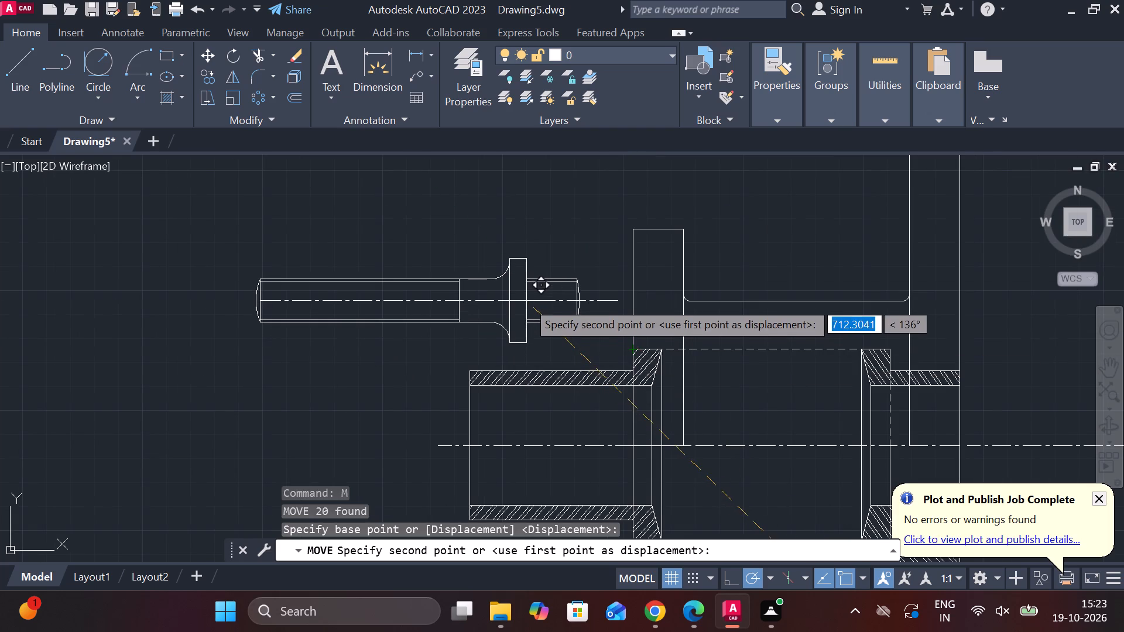
left_click(526, 301)
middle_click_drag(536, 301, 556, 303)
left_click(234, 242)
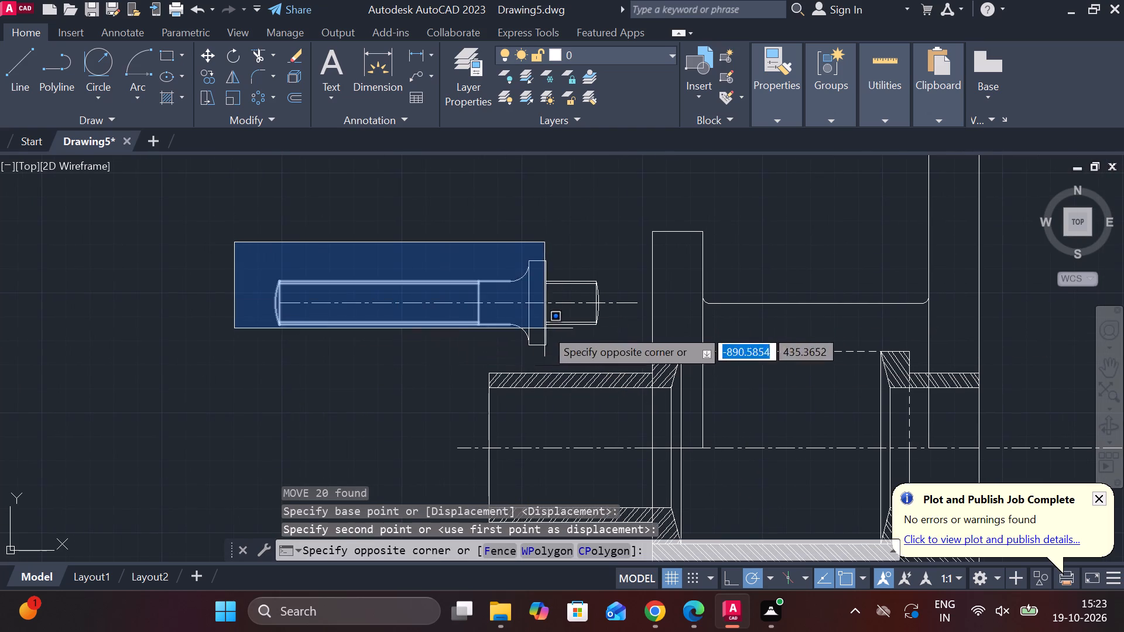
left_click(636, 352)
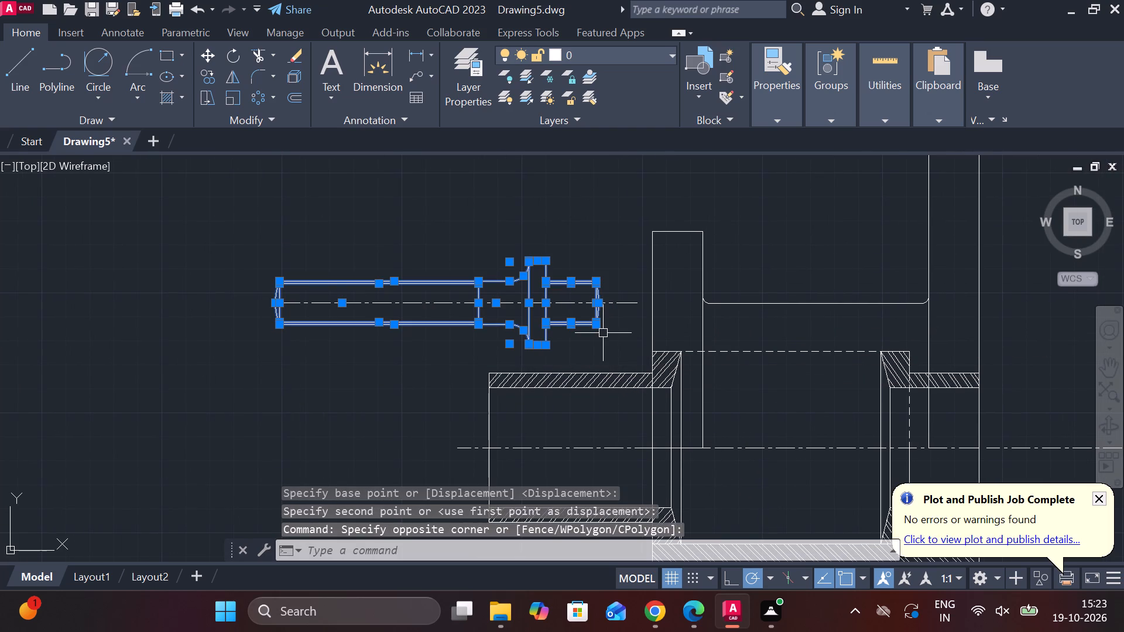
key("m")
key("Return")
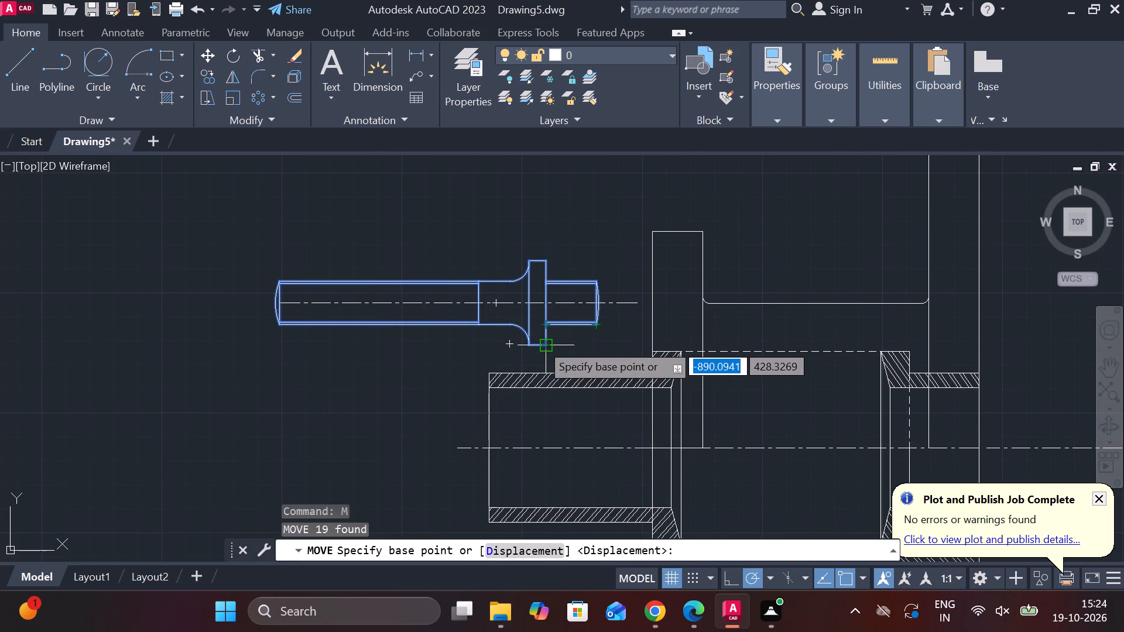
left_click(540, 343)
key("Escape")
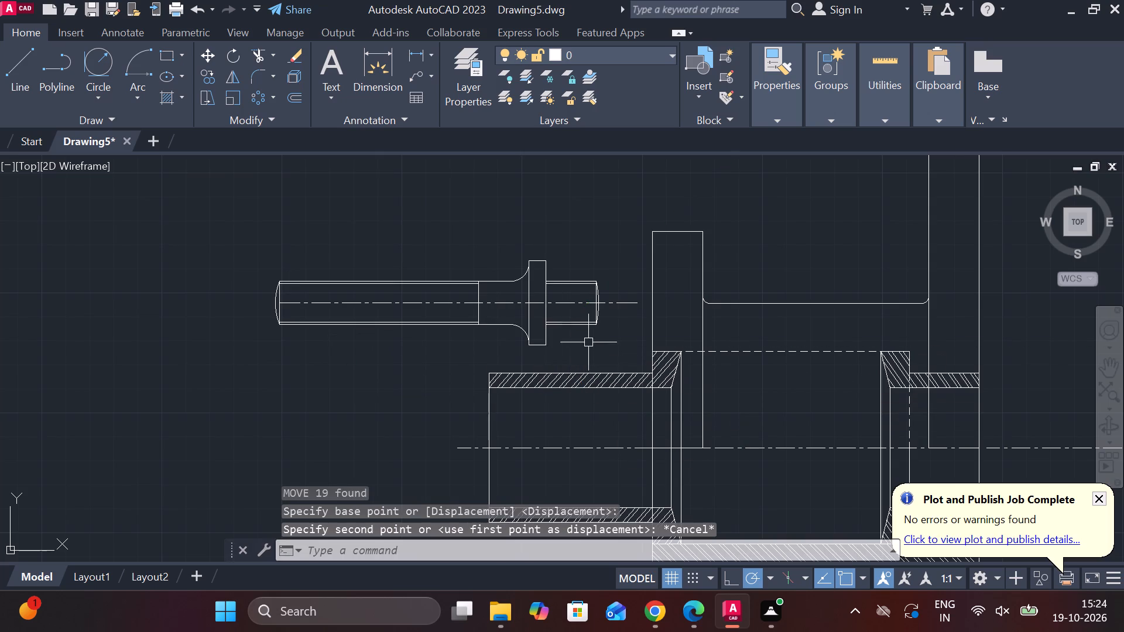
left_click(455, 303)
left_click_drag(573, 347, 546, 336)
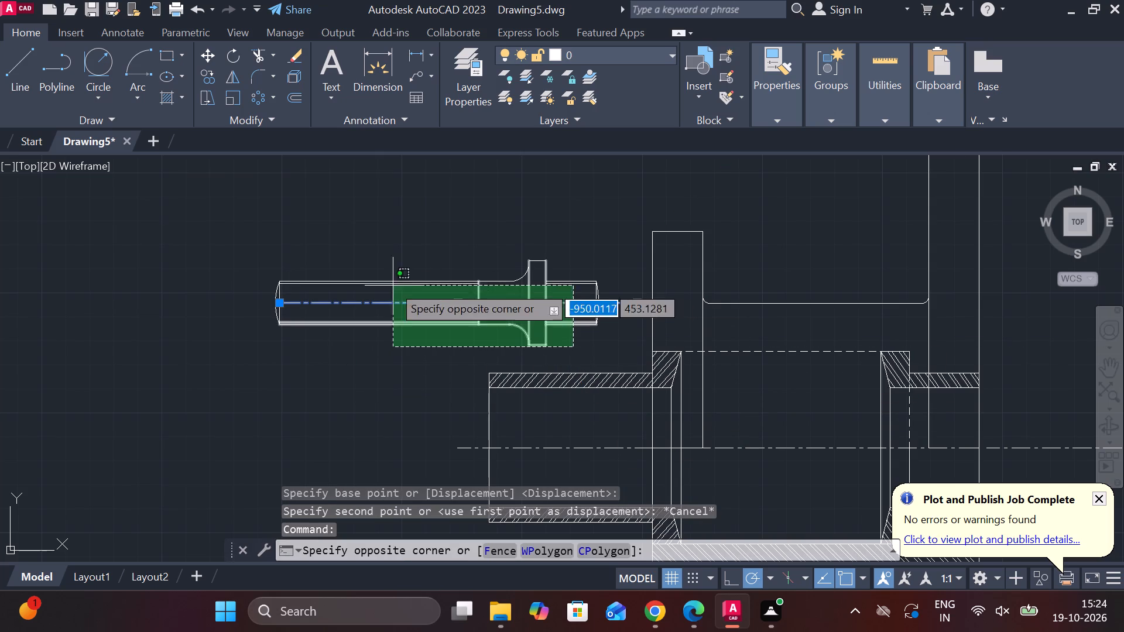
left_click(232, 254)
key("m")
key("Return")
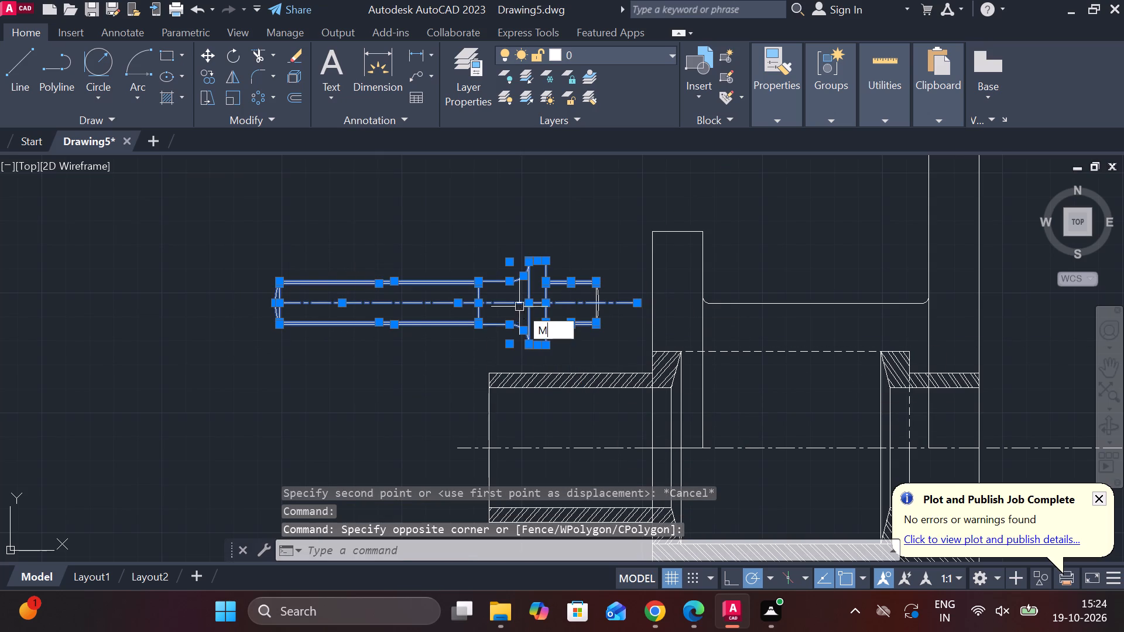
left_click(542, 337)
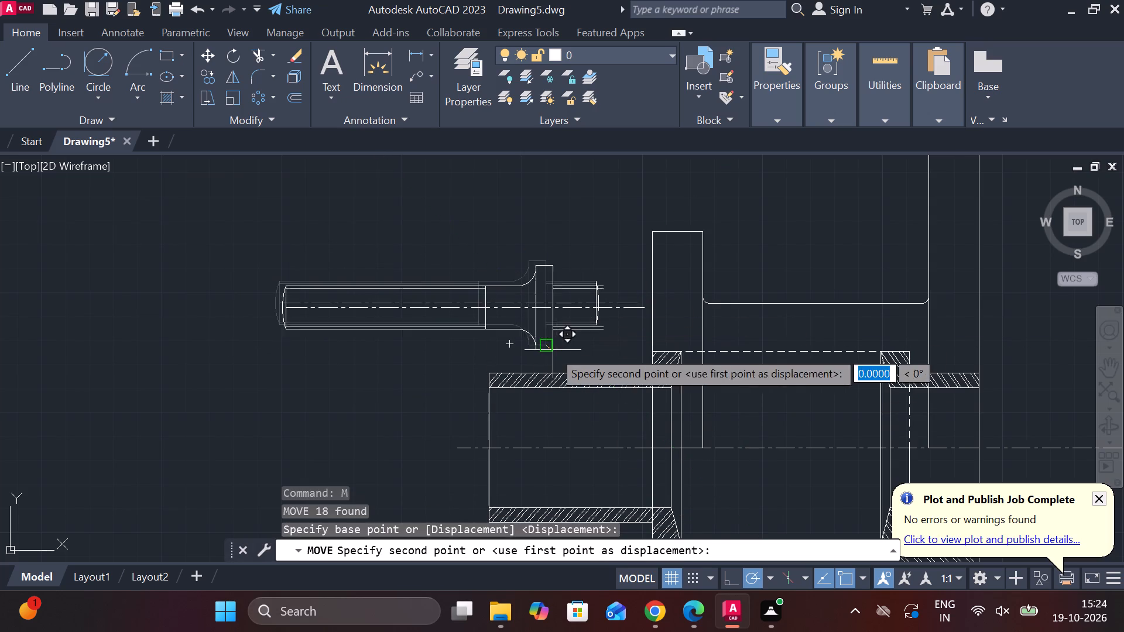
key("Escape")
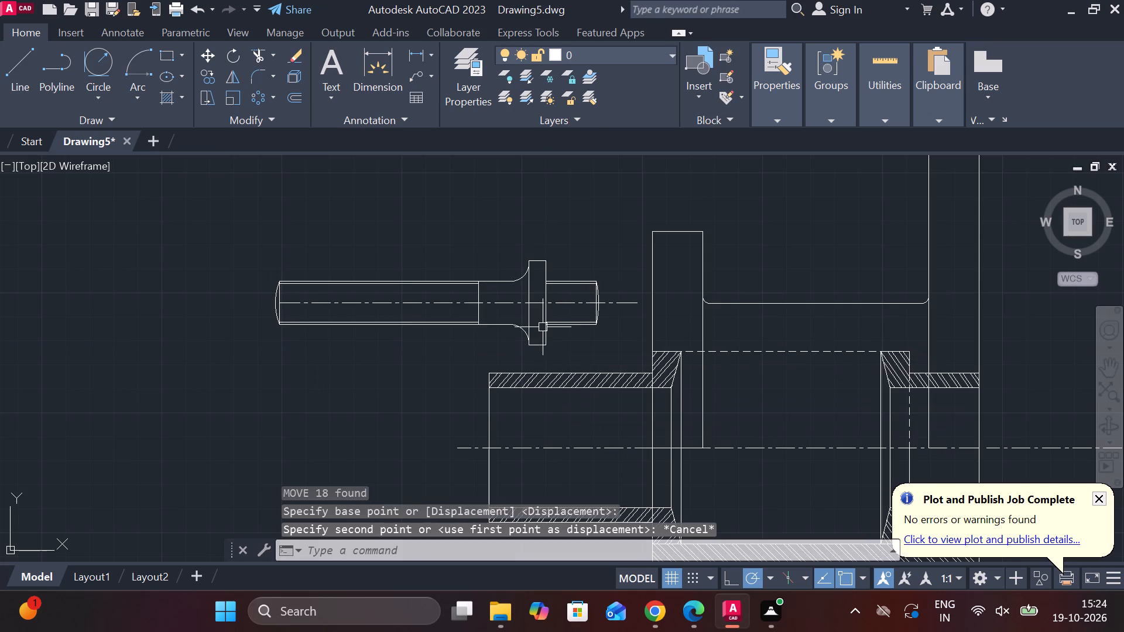
Join the remaining loose stud's connected lines and arcs into polylines.
middle_click_drag(560, 329, 662, 349)
left_click(327, 255)
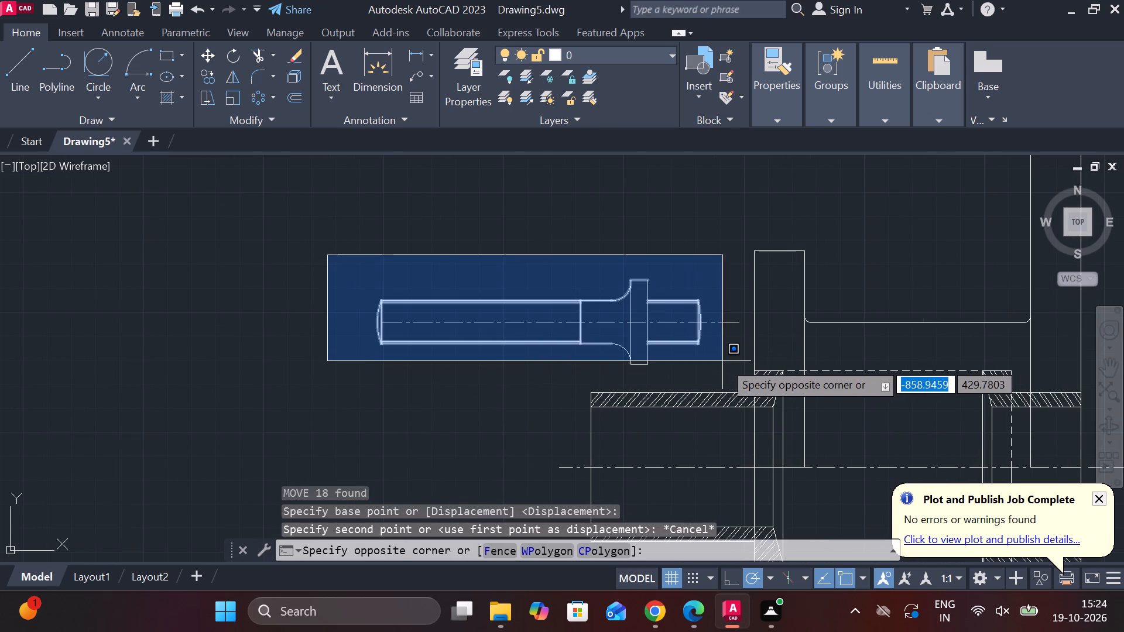
left_click(741, 373)
key("j")
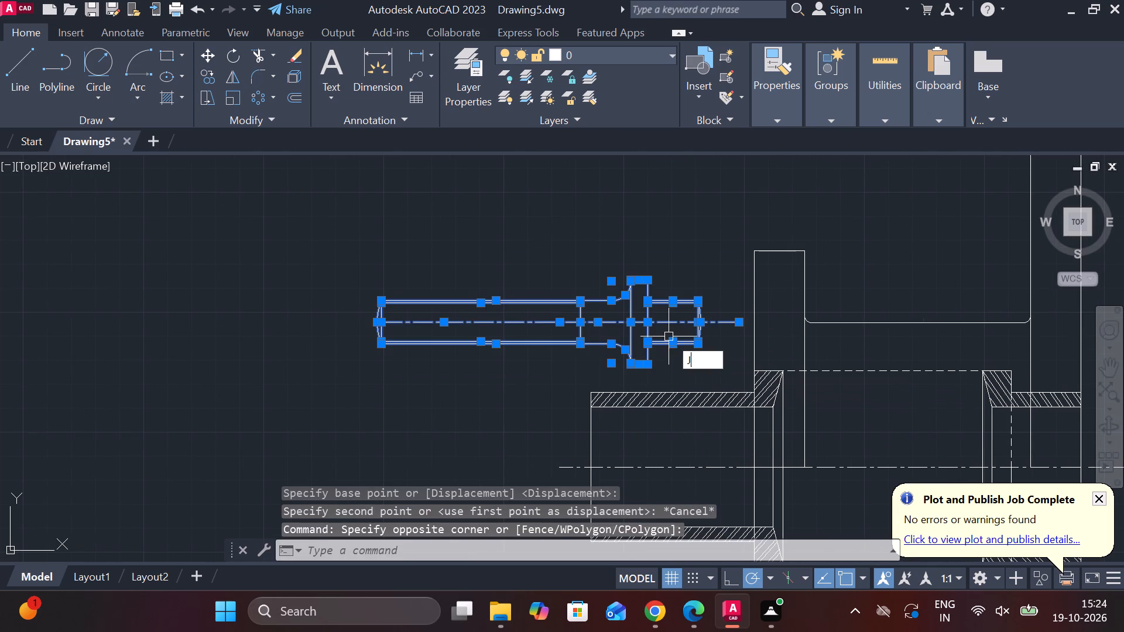
key("Return")
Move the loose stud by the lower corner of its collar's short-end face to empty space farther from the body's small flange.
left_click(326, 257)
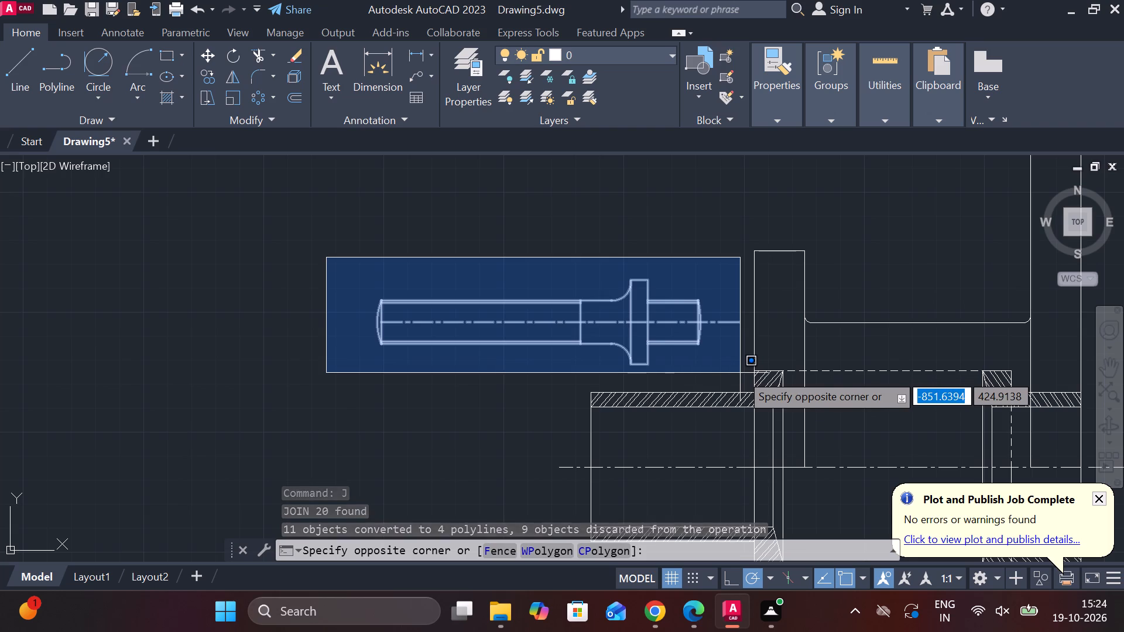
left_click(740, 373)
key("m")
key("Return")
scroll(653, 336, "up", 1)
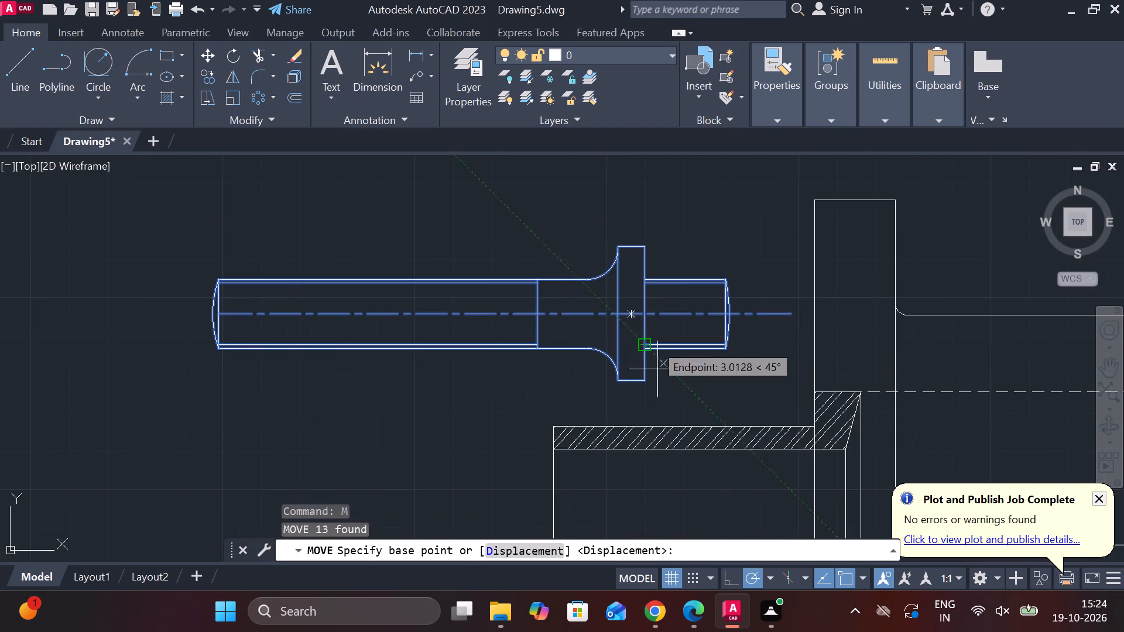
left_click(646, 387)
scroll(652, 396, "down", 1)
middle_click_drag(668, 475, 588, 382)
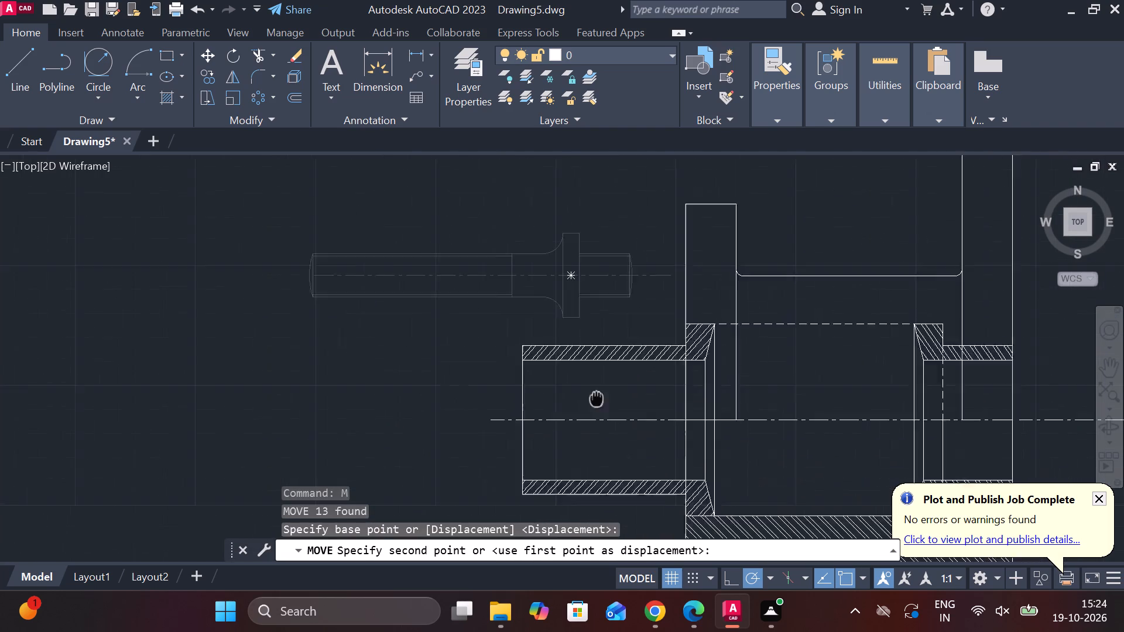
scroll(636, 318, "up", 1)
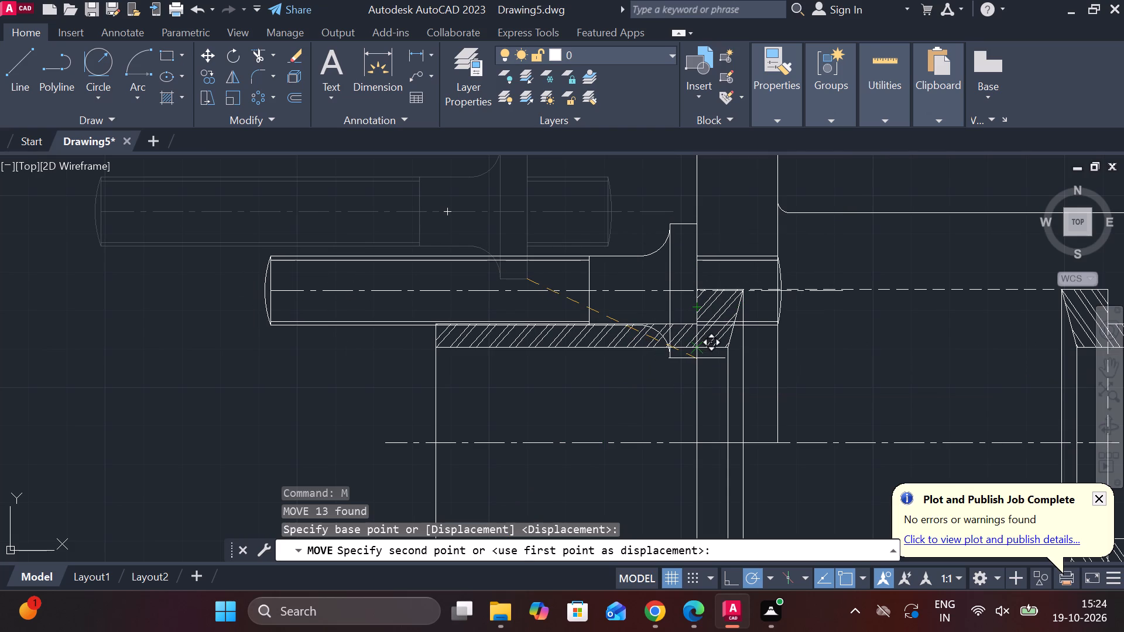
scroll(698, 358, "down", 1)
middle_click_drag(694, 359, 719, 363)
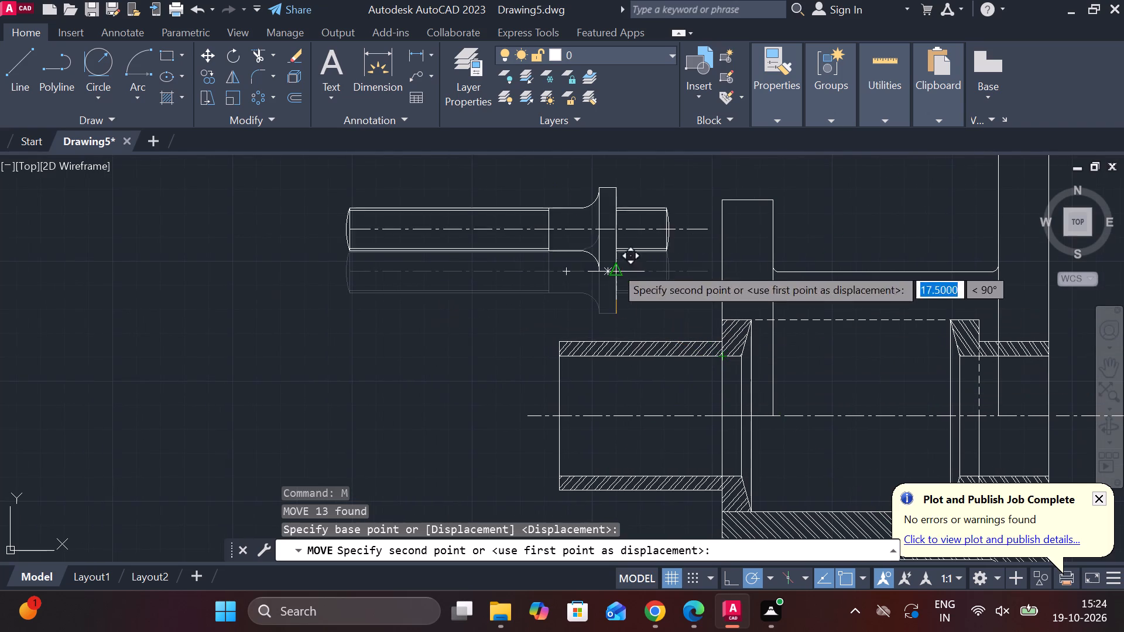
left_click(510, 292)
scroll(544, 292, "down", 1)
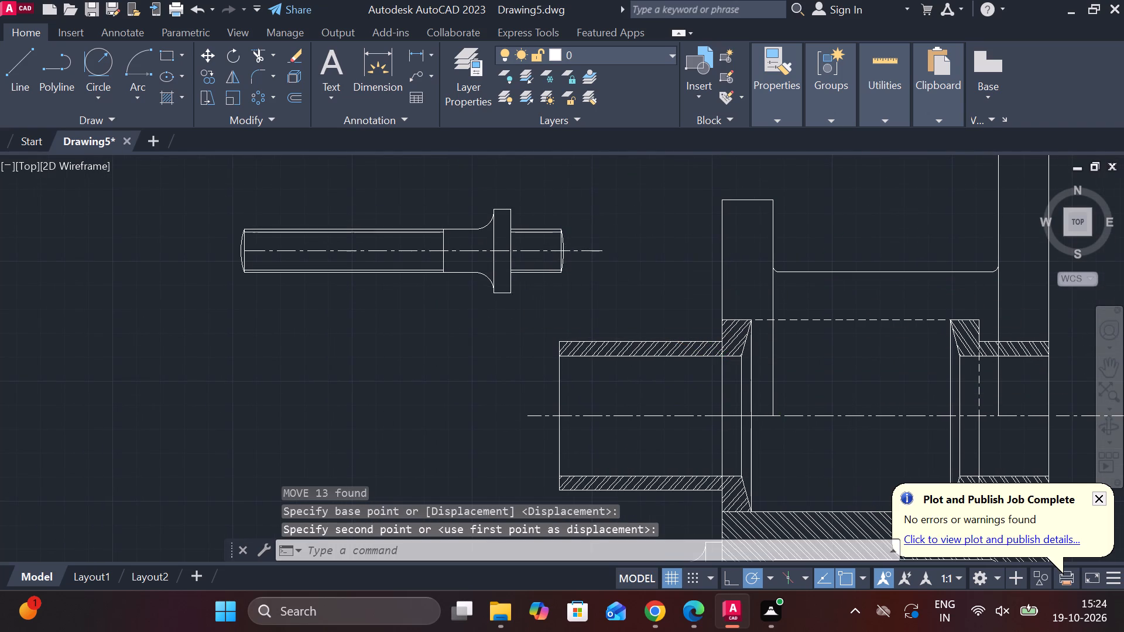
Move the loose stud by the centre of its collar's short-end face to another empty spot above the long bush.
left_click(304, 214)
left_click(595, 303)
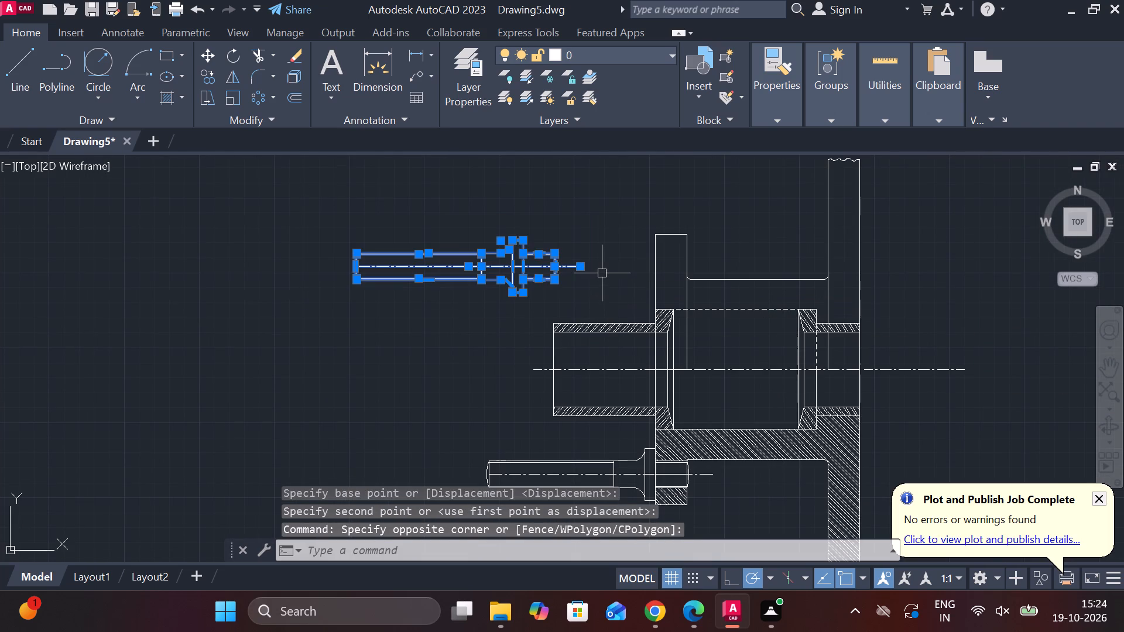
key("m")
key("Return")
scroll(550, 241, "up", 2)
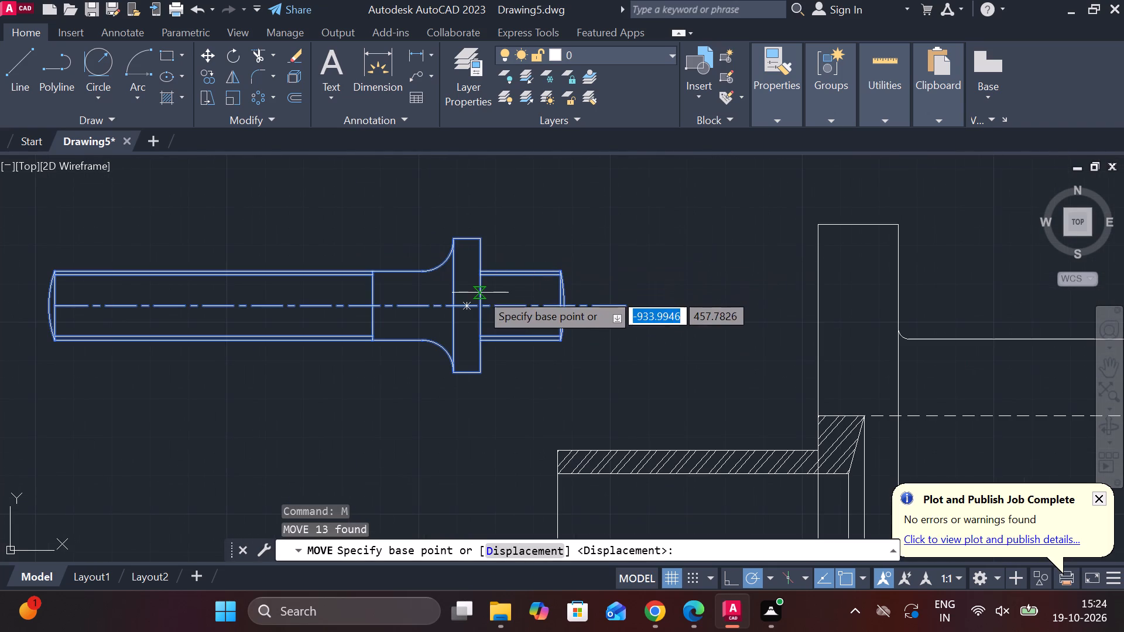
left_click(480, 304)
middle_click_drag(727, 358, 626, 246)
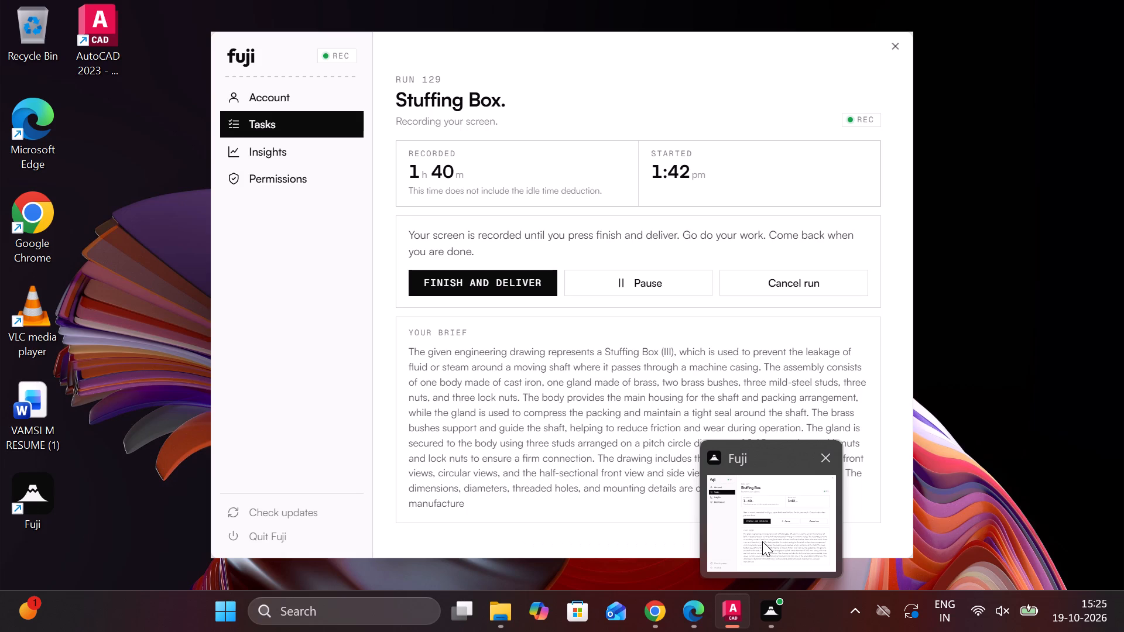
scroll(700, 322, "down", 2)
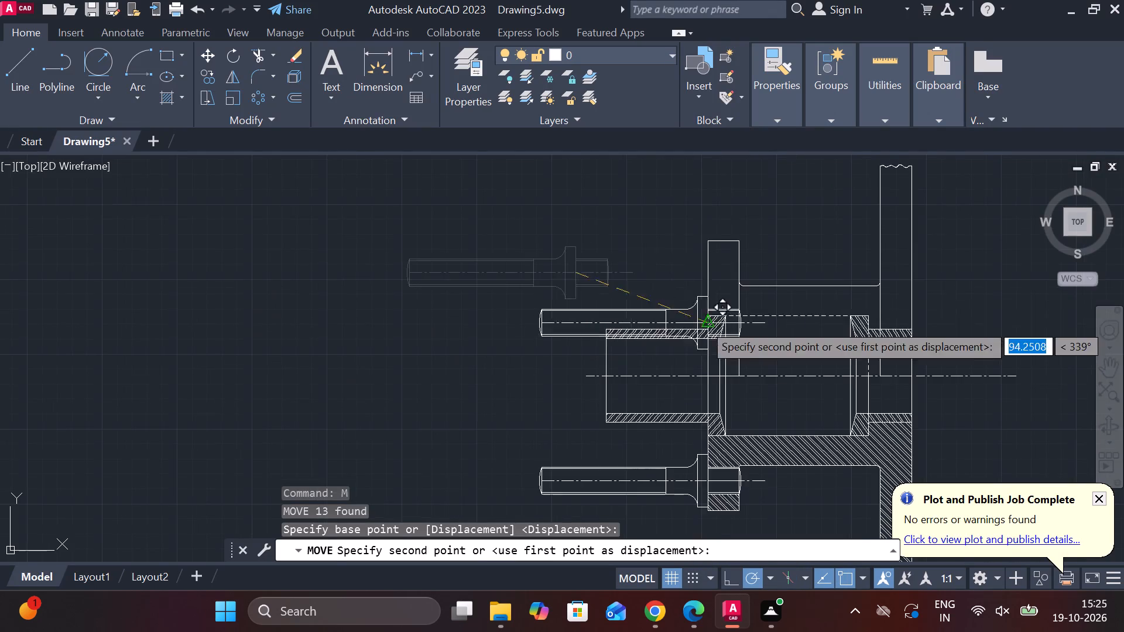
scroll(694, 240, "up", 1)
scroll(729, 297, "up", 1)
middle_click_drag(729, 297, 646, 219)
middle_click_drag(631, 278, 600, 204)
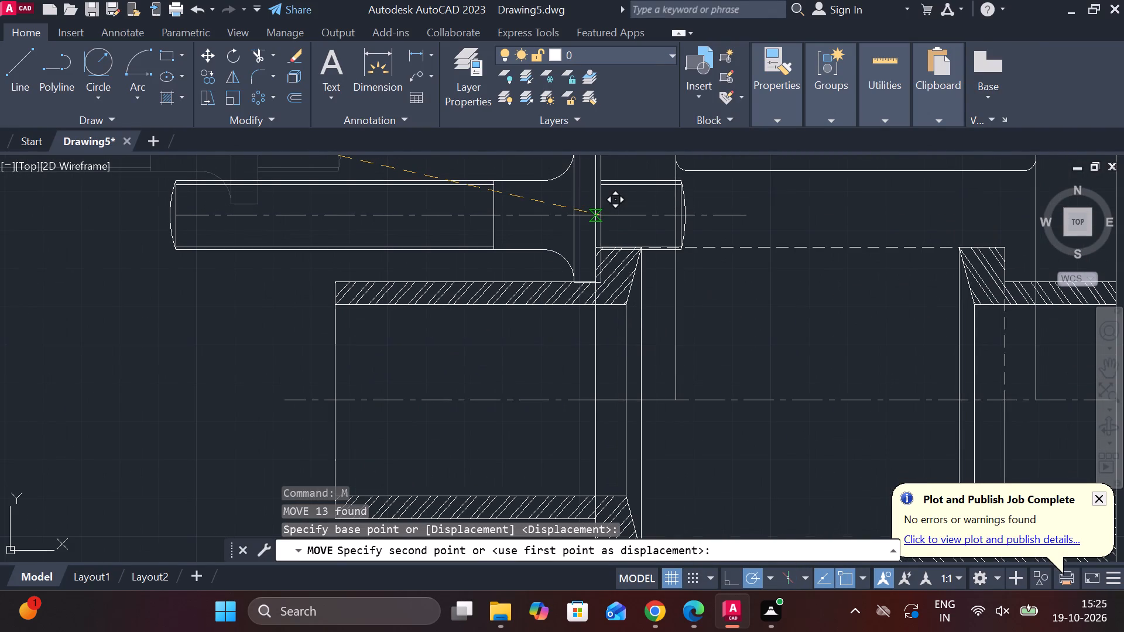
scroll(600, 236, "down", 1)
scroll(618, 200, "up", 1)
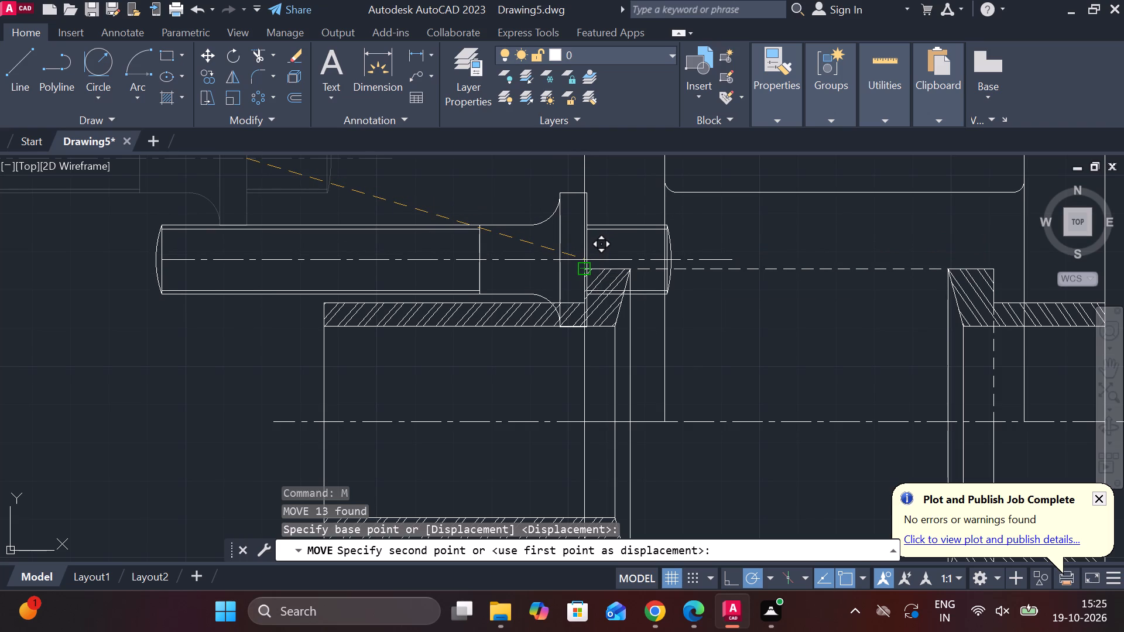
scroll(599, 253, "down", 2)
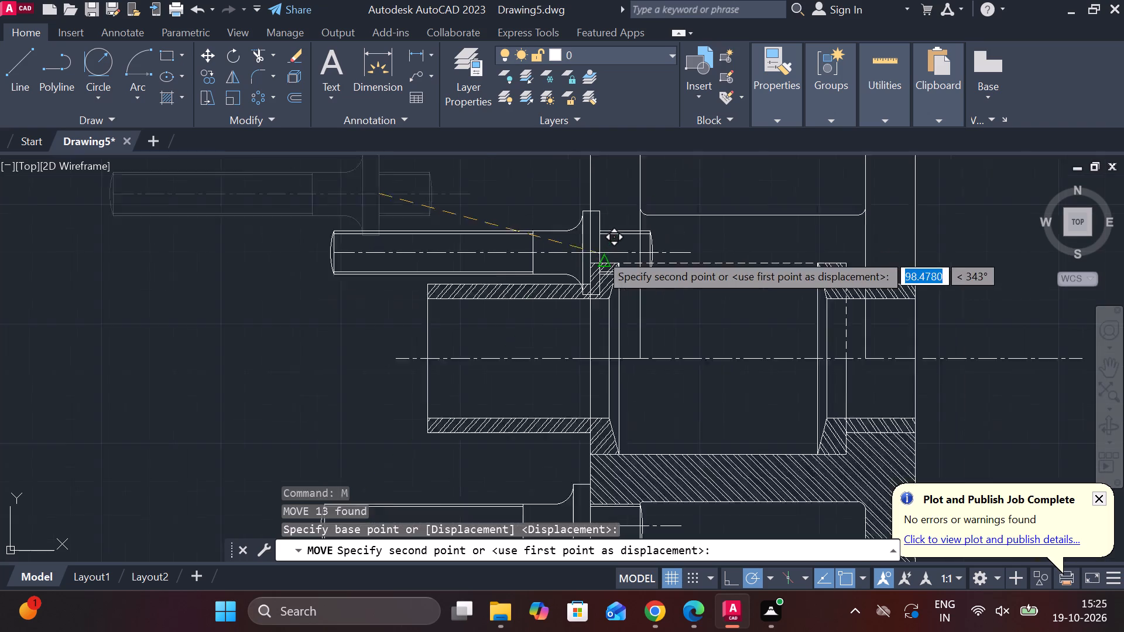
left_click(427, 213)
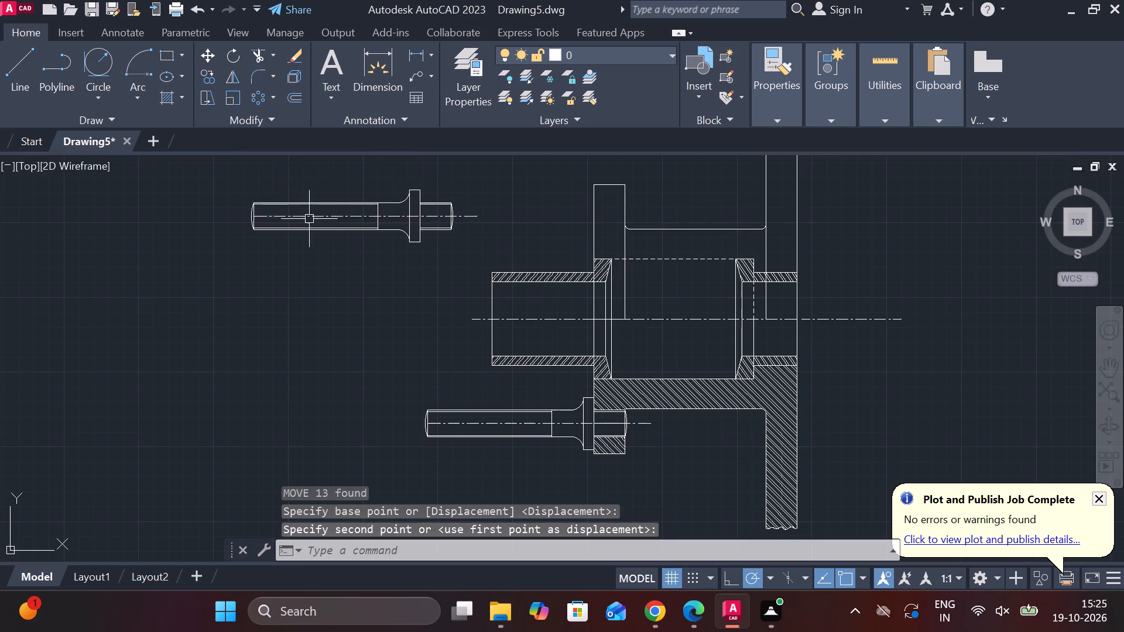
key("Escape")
Move the loose stud by its collar's lower short-end corner to where the small flange's face meets the long bush's upper bore line.
middle_click_drag(285, 199, 299, 204)
left_click(228, 182)
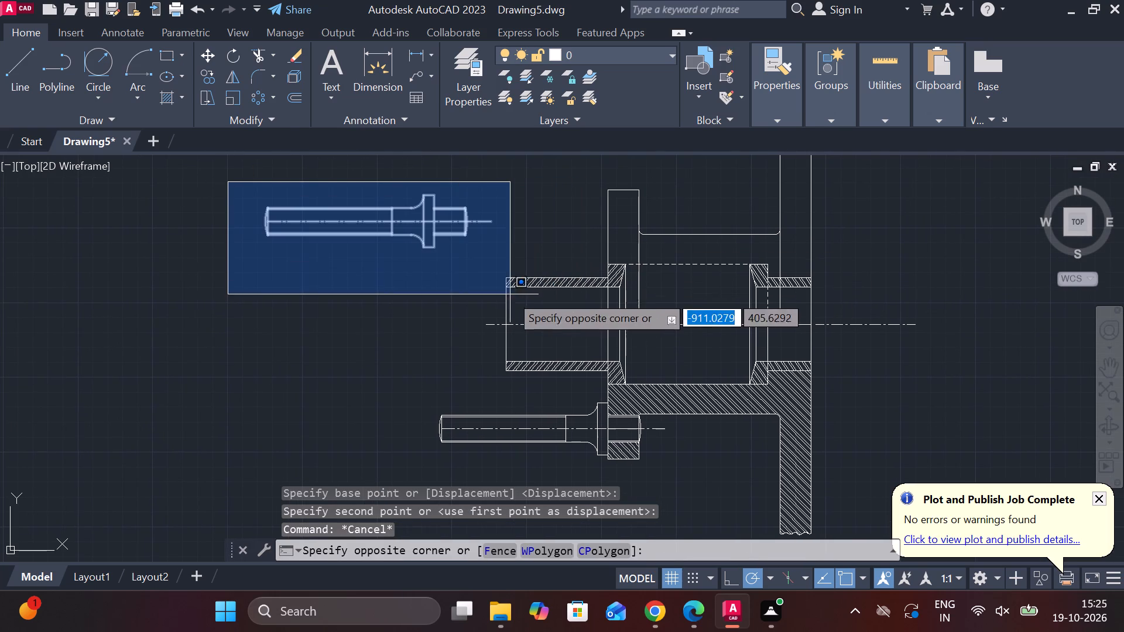
left_click(506, 274)
key("m")
key("Return")
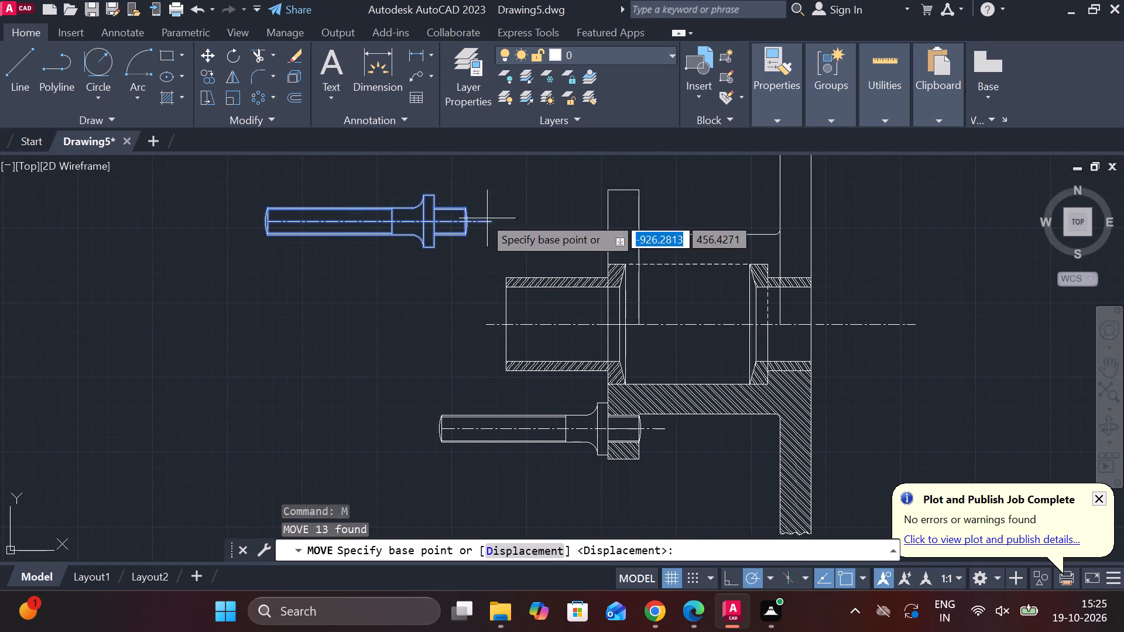
scroll(450, 222, "up", 2)
left_click(412, 287)
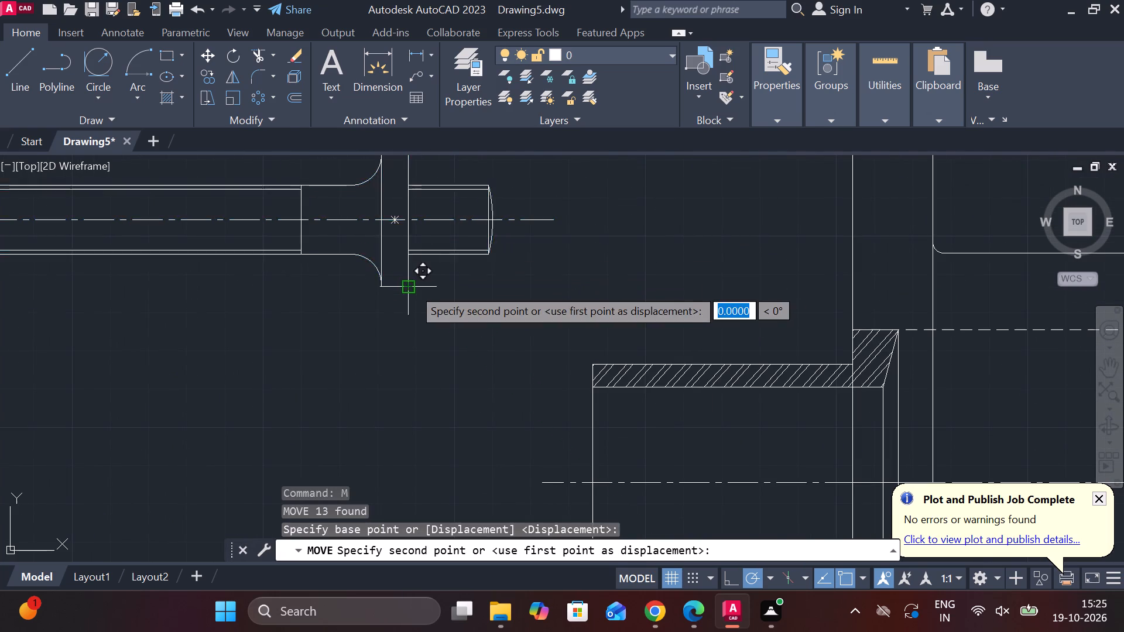
scroll(413, 287, "down", 2)
middle_click_drag(501, 311, 388, 213)
scroll(455, 214, "up", 2)
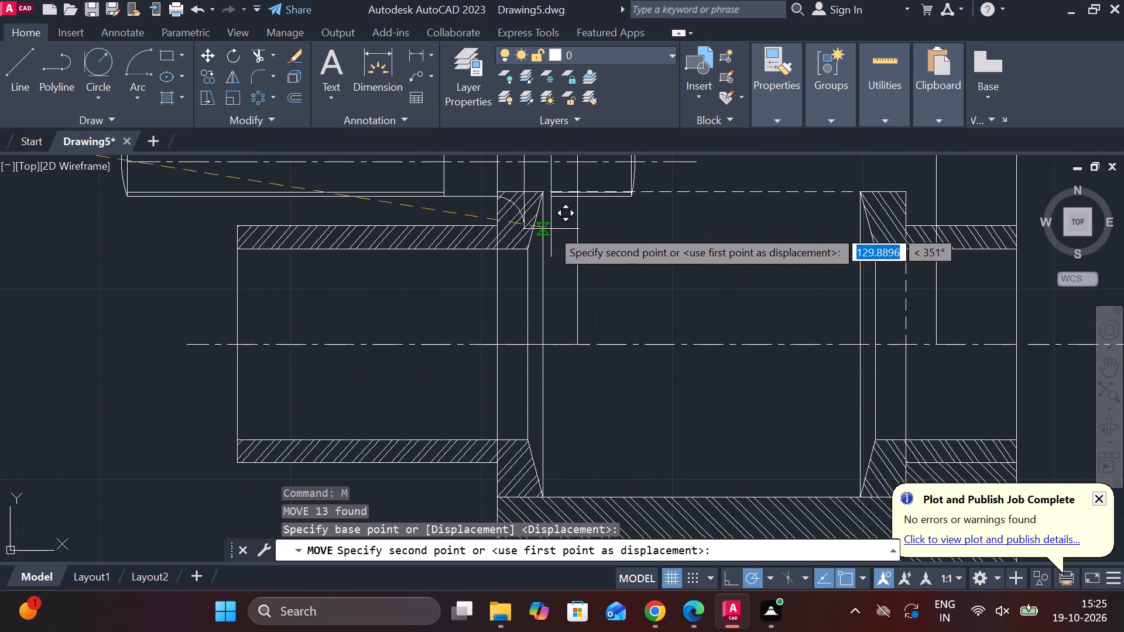
scroll(504, 250, "up", 2)
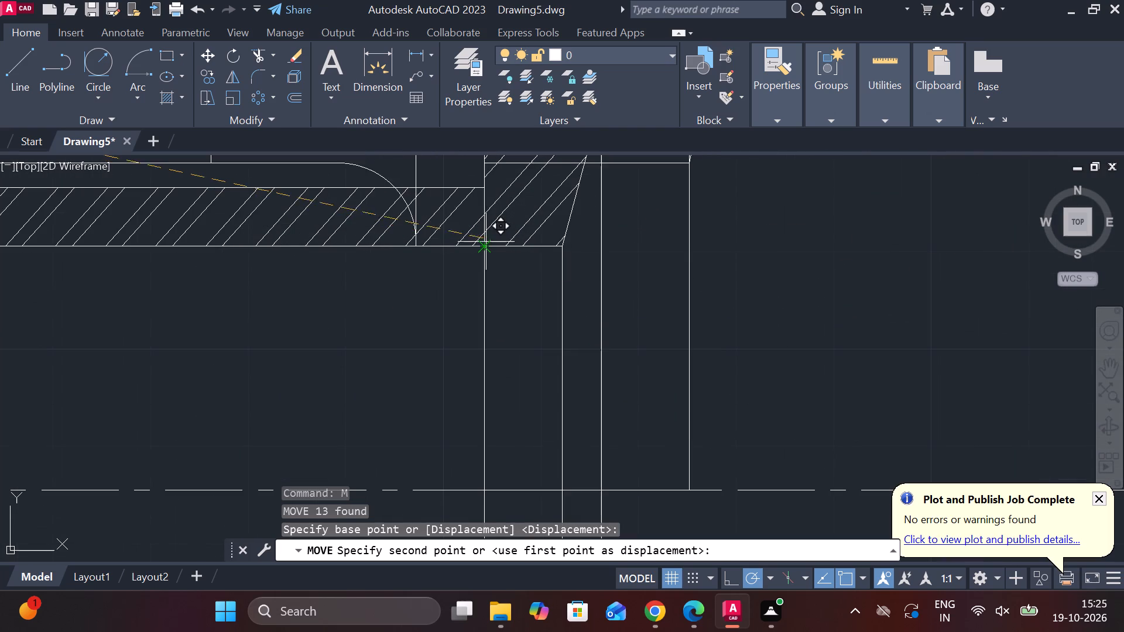
left_click(486, 245)
scroll(492, 256, "down", 2)
scroll(578, 283, "down", 2)
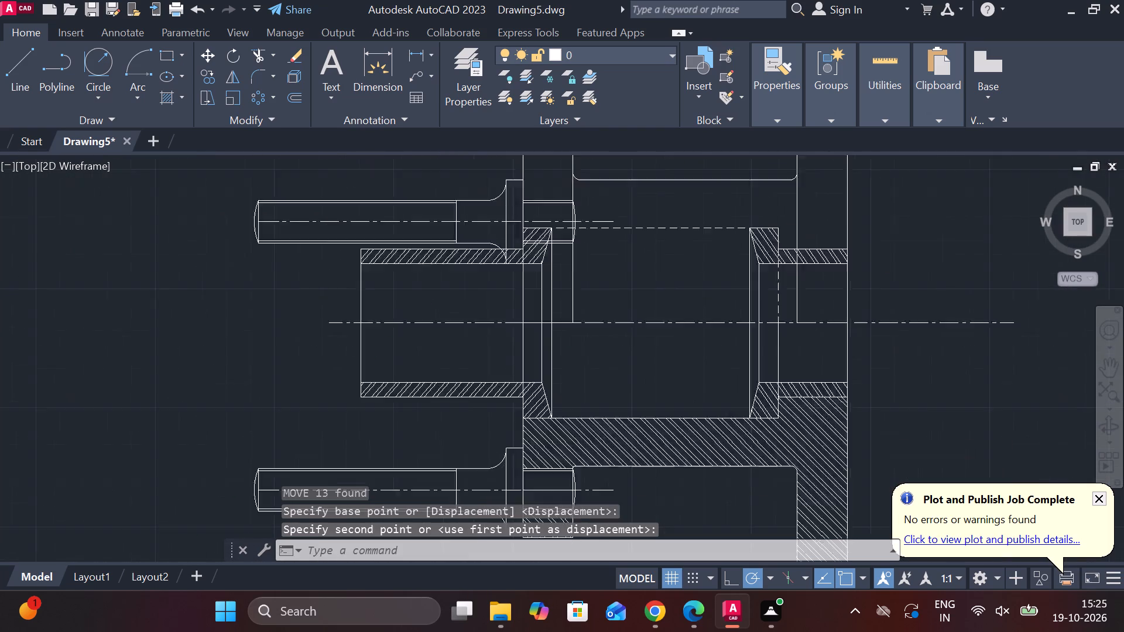
middle_click_drag(587, 284, 605, 288)
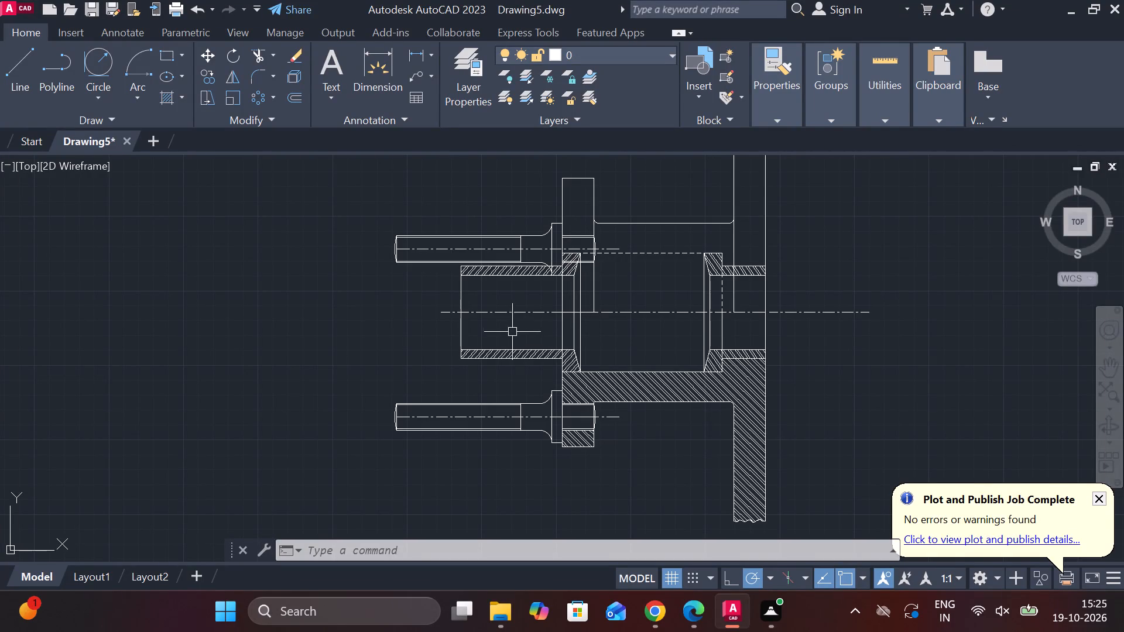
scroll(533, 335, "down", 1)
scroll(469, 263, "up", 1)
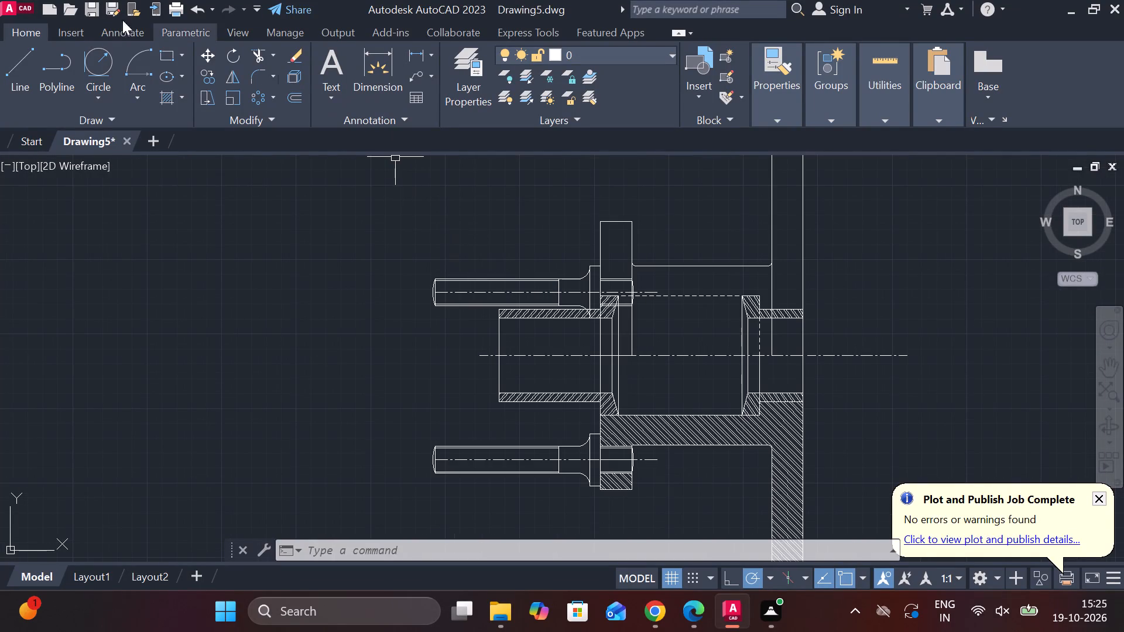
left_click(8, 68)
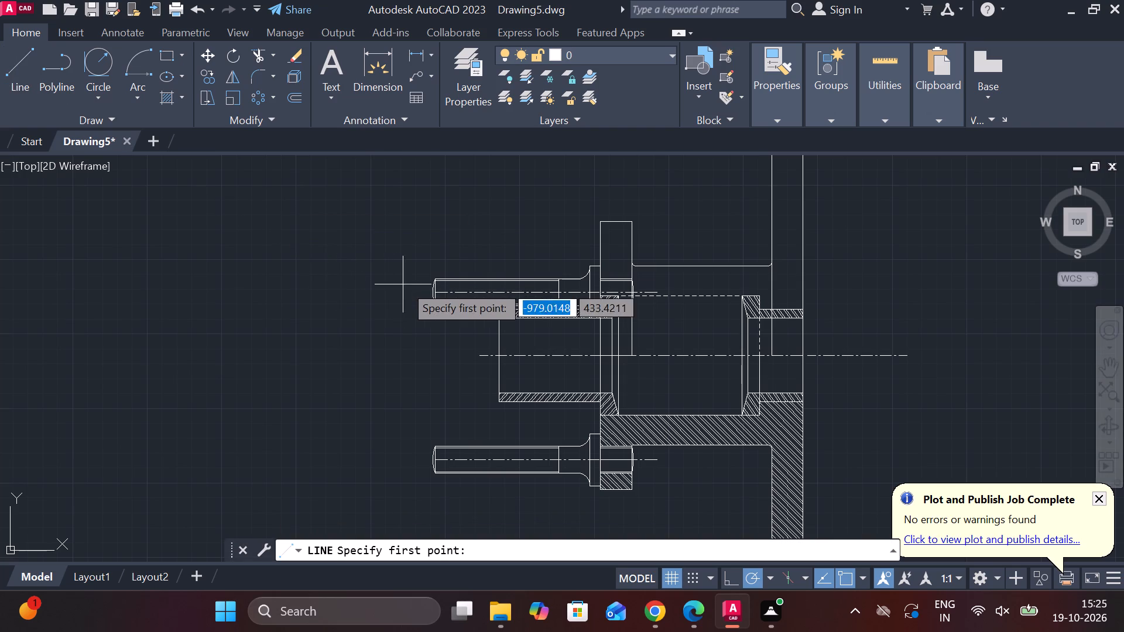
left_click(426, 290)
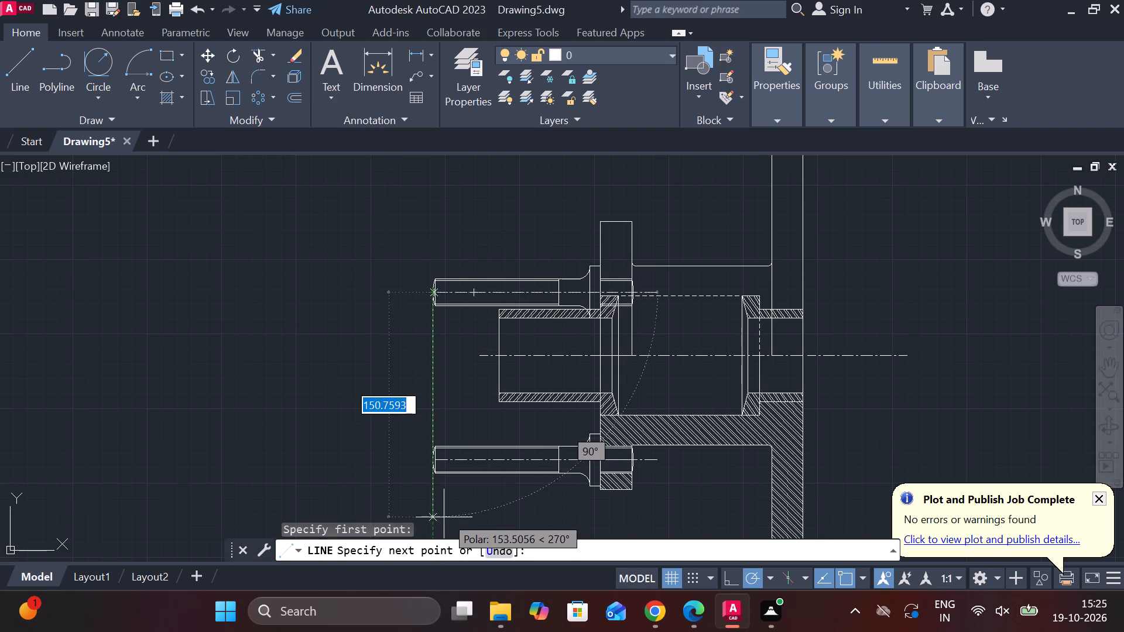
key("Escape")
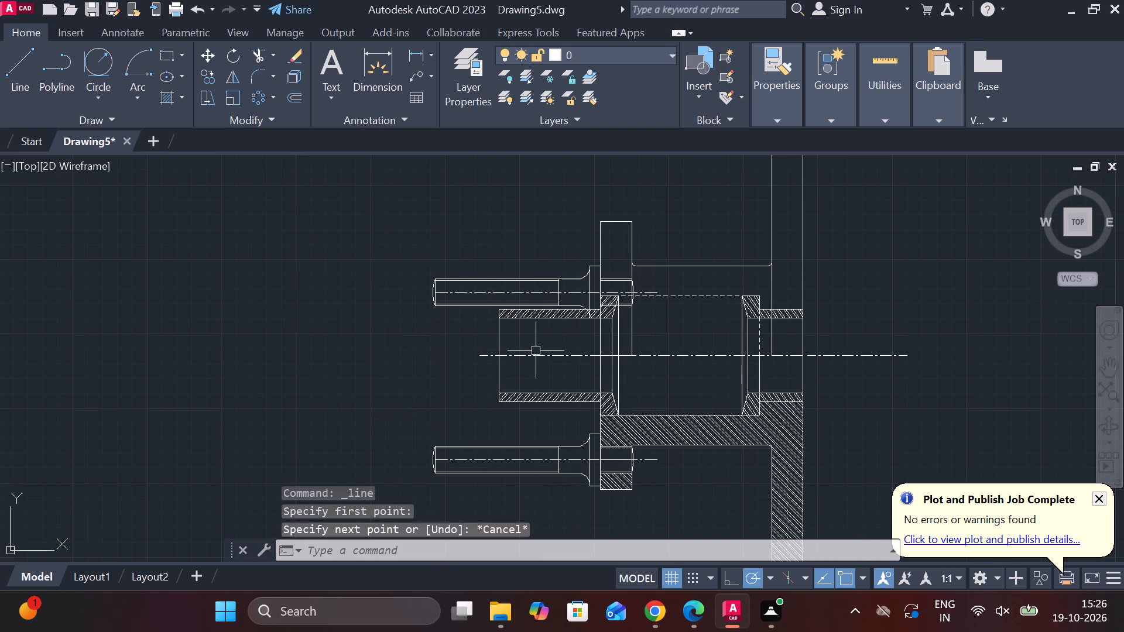
Examine the two fitted studs on the body and the loose gland and nuts around the assembly.
scroll(646, 328, "up", 2)
scroll(650, 328, "down", 2)
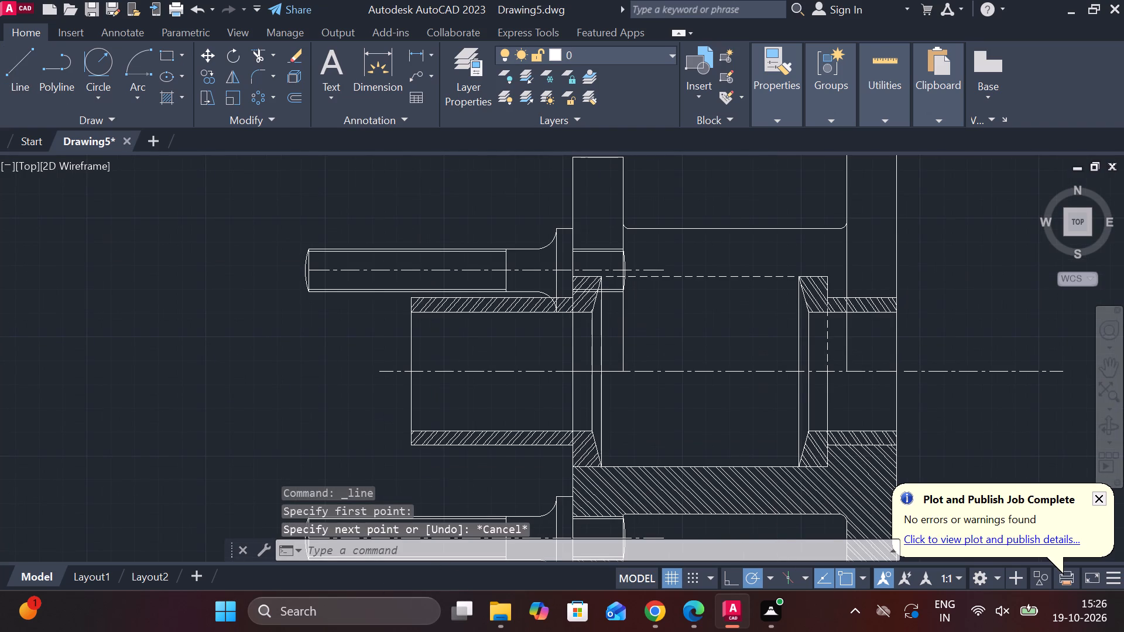
scroll(244, 139, "down", 2)
scroll(371, 224, "down", 2)
middle_click_drag(346, 257, 402, 285)
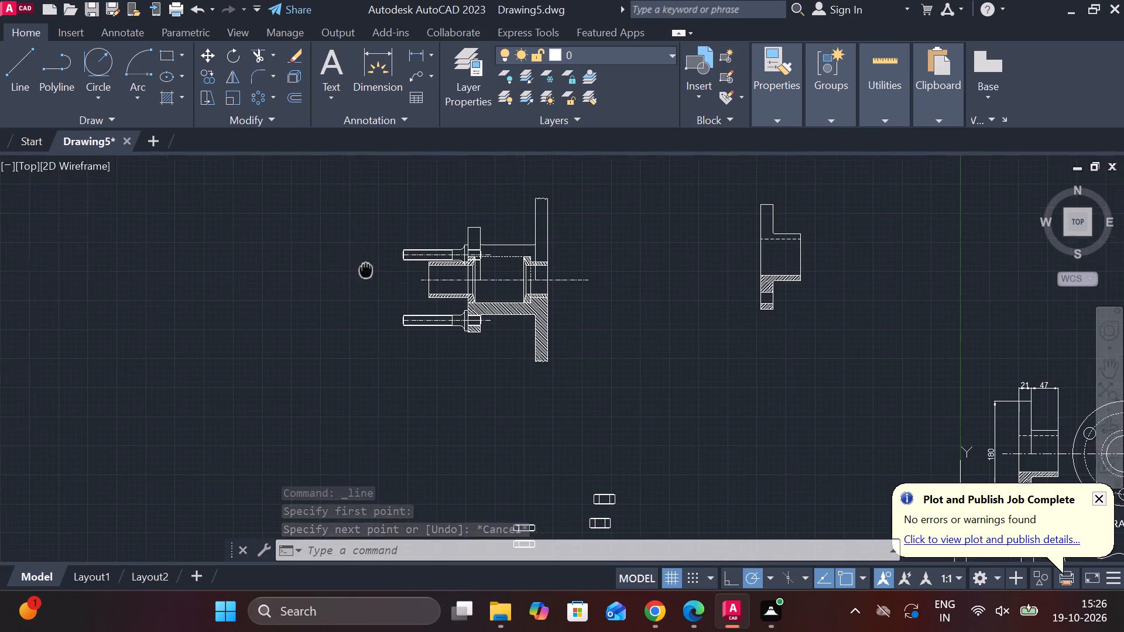
middle_click_drag(402, 285, 654, 334)
scroll(676, 339, "down", 2)
scroll(825, 370, "up", 1)
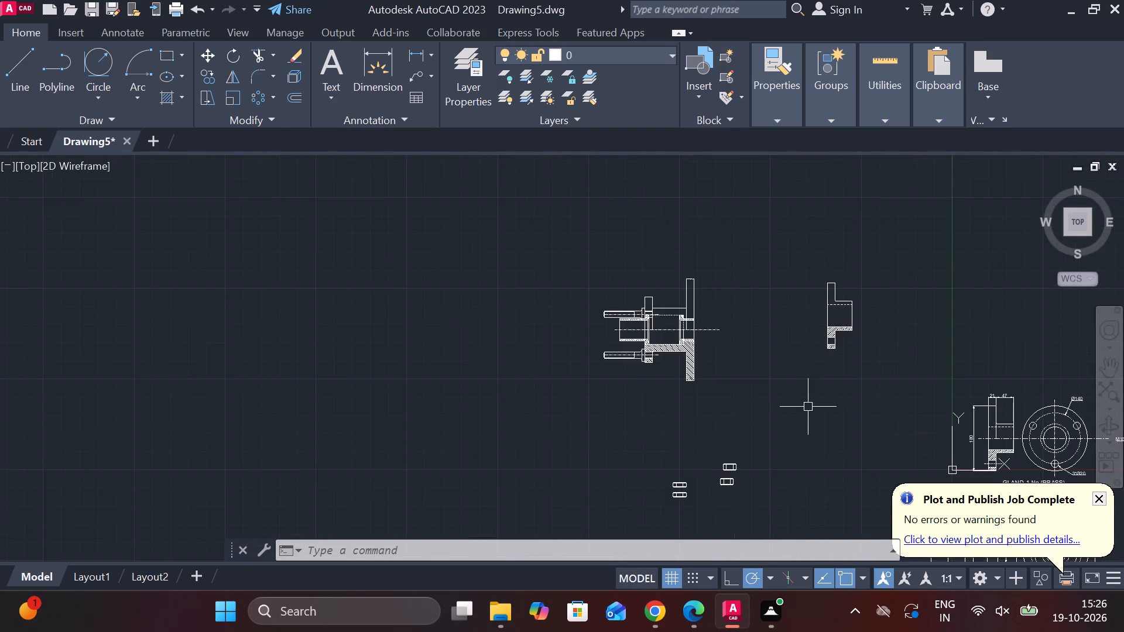
middle_click_drag(806, 408, 602, 150)
scroll(656, 317, "down", 1)
scroll(505, 197, "up", 2)
middle_click_drag(519, 202, 518, 426)
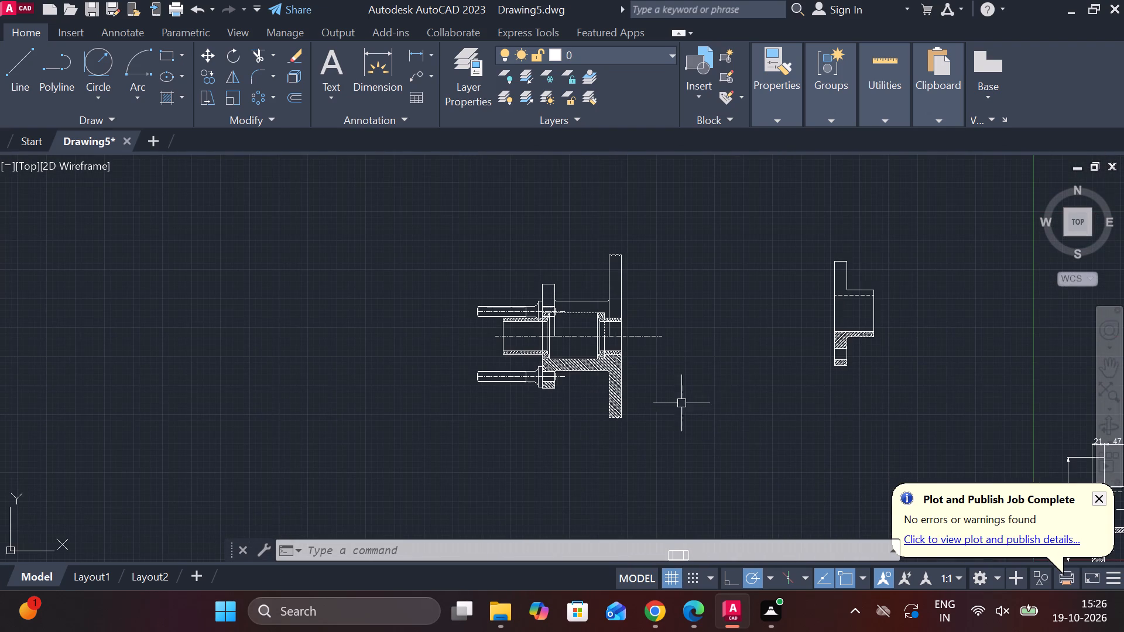
scroll(699, 353, "up", 1)
middle_click_drag(686, 351, 906, 381)
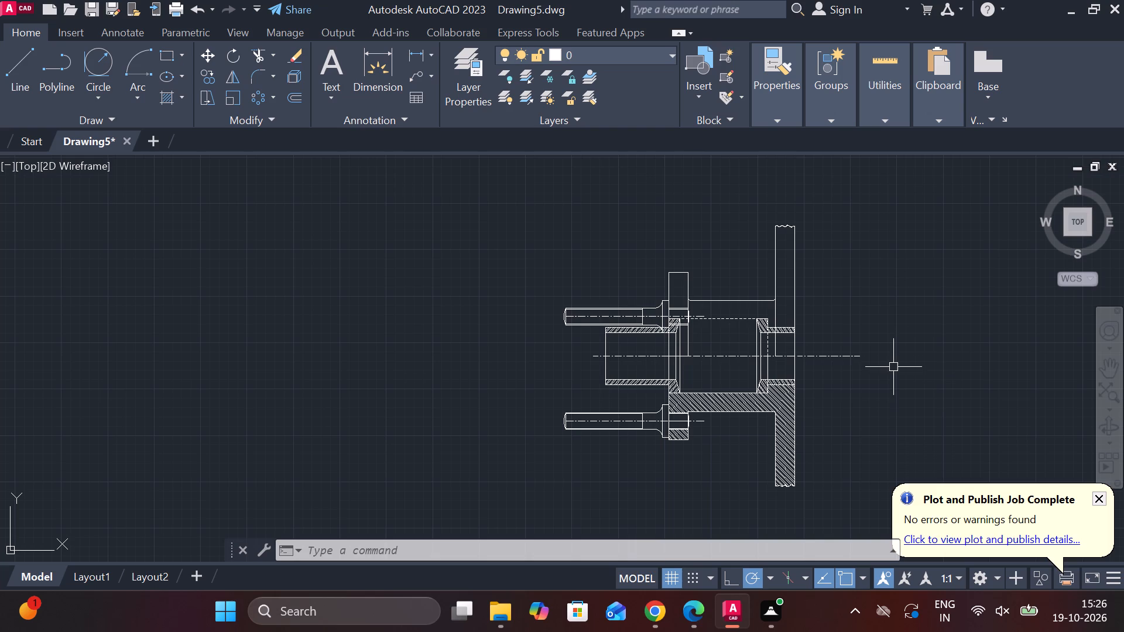
Move the loose gland by its sleeve end's midpoint to the centreline at the outer face of the body's small flange.
scroll(655, 350, "down", 3)
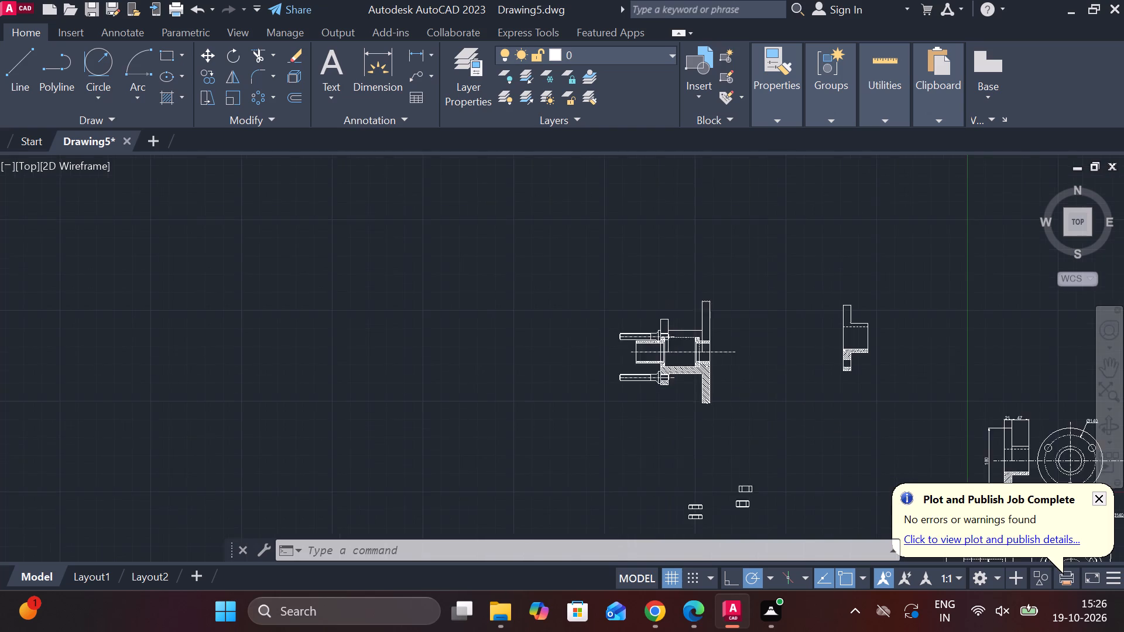
left_click(749, 300)
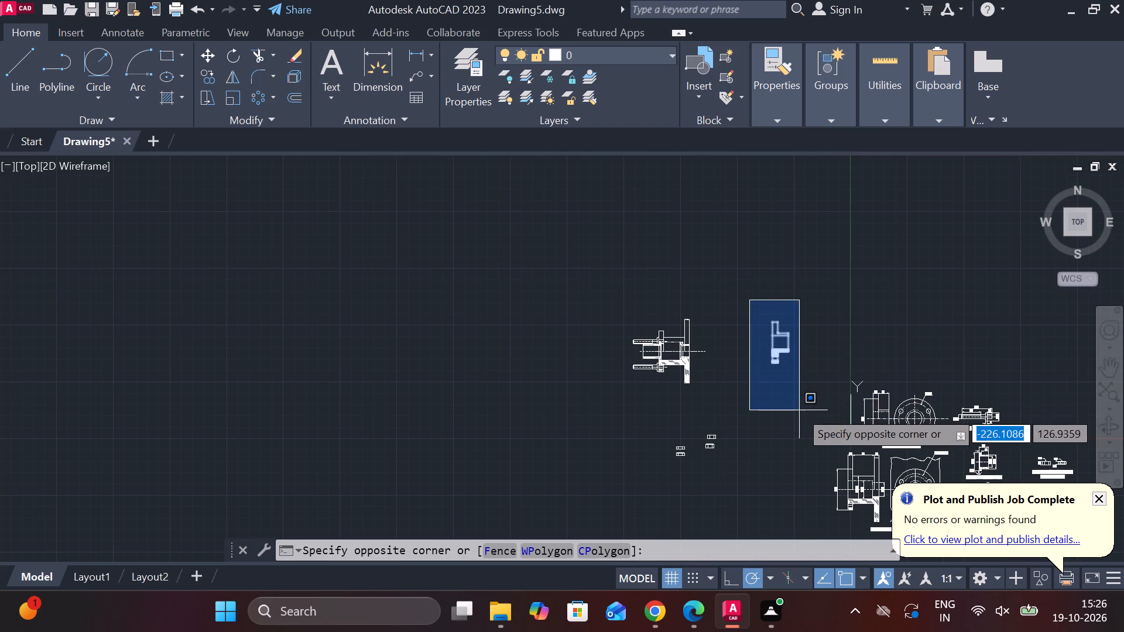
left_click(799, 410)
scroll(789, 339, "up", 3)
key("m")
key("Return")
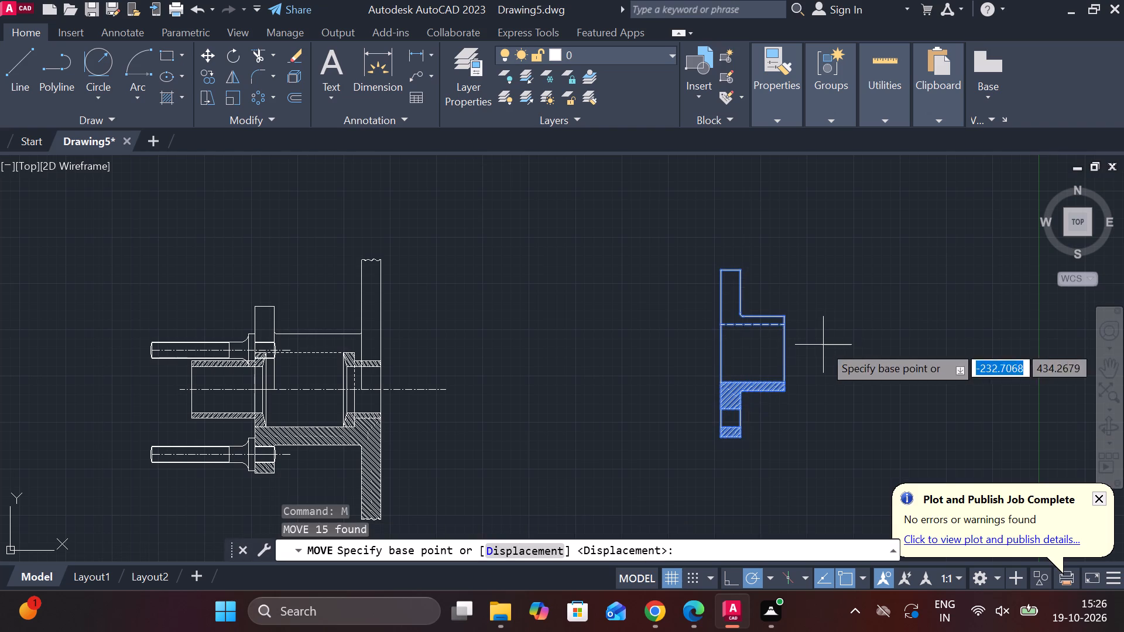
left_click(779, 351)
scroll(735, 351, "down", 1)
middle_click_drag(550, 374, 686, 368)
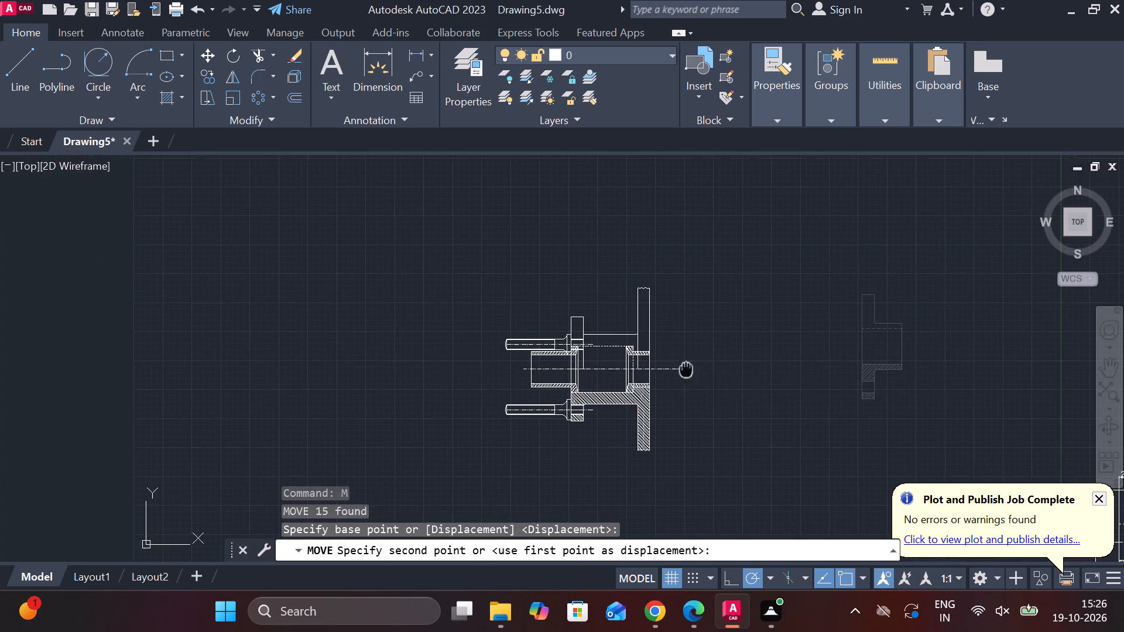
scroll(309, 349, "up", 2)
middle_click_drag(707, 376, 323, 339)
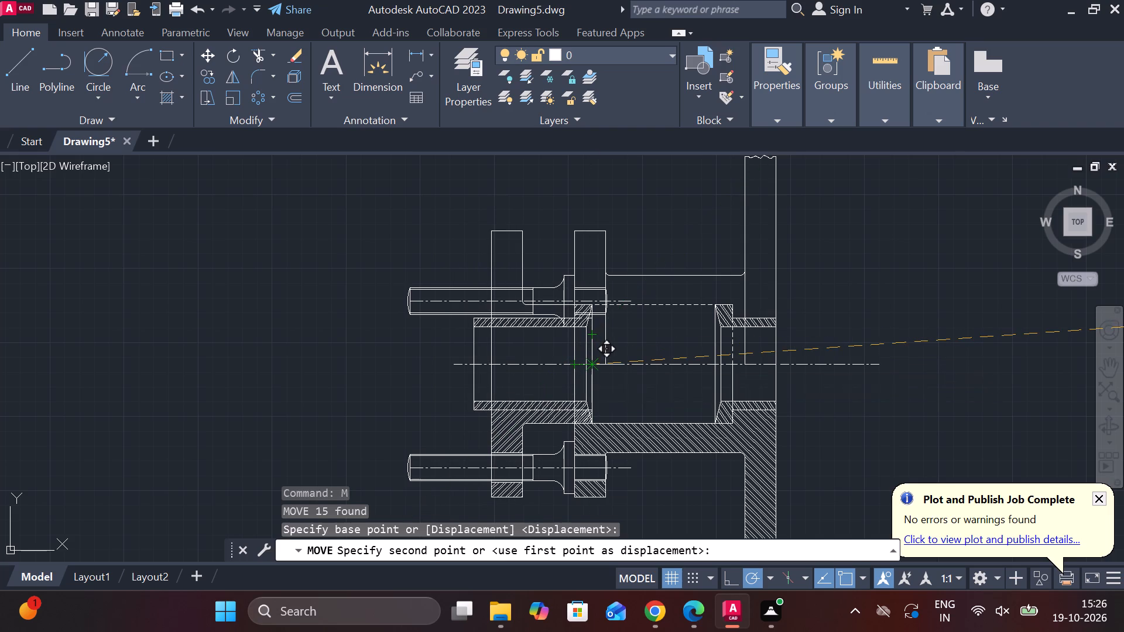
scroll(592, 369, "up", 1)
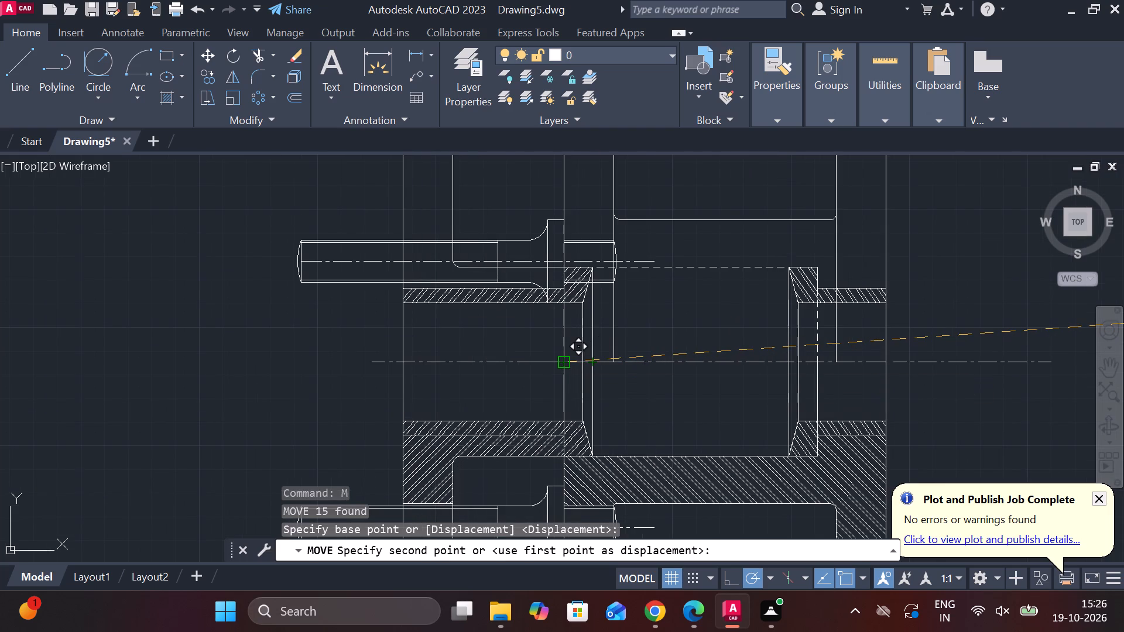
scroll(568, 361, "down", 1)
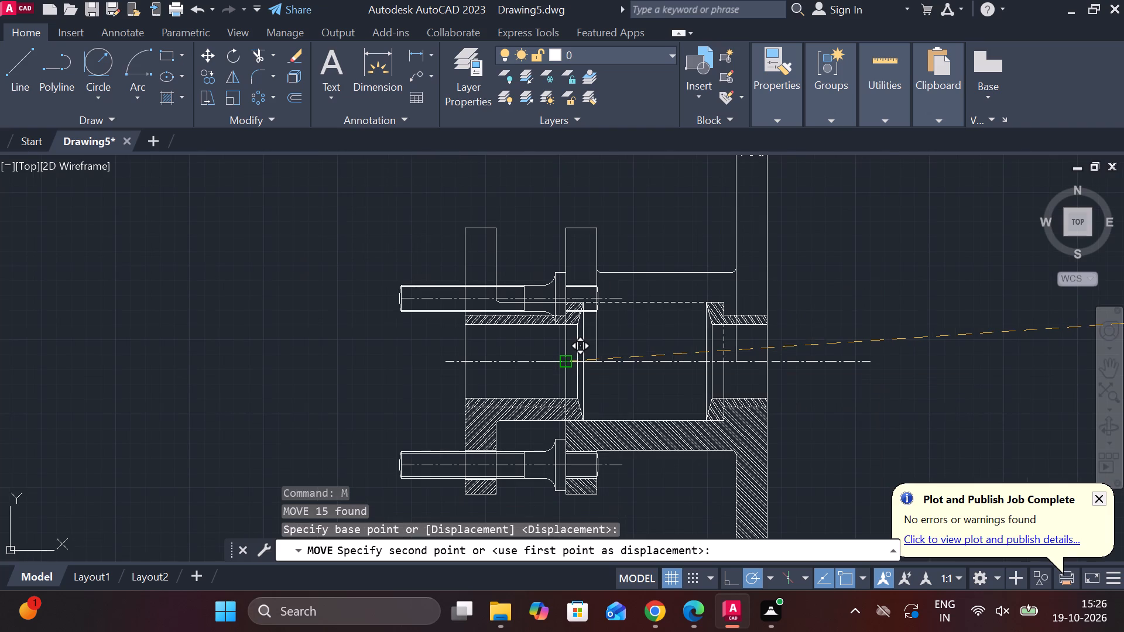
left_click(568, 361)
scroll(633, 398, "down", 1)
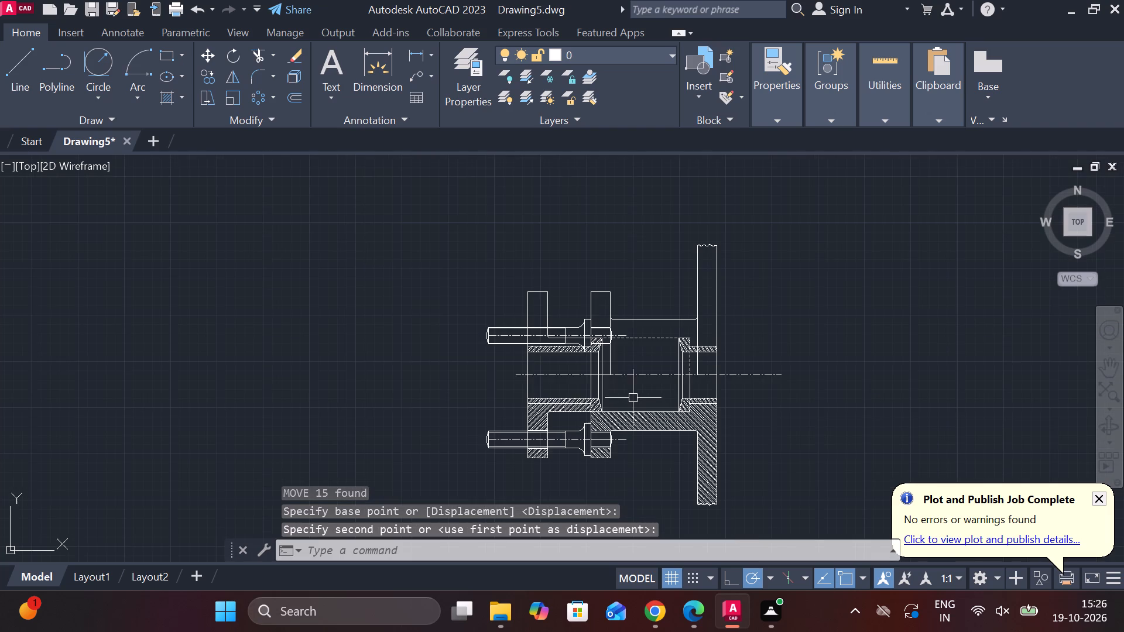
Move the lower loose thin nut by its bottom arc's midpoint to the top midpoint of the lower thick nut.
middle_click_drag(426, 362, 474, 365)
middle_click_drag(458, 326, 483, 335)
scroll(464, 326, "down", 2)
middle_click_drag(475, 305, 548, 369)
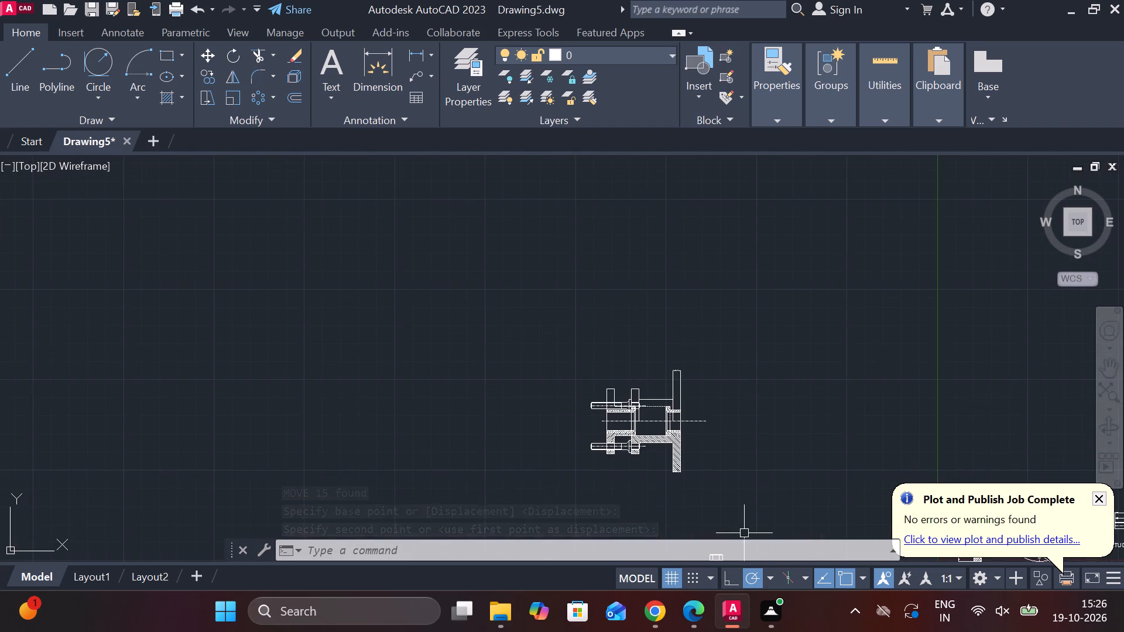
middle_click_drag(744, 533, 671, 376)
scroll(651, 358, "up", 2)
middle_click_drag(646, 463, 615, 253)
scroll(606, 316, "up", 2)
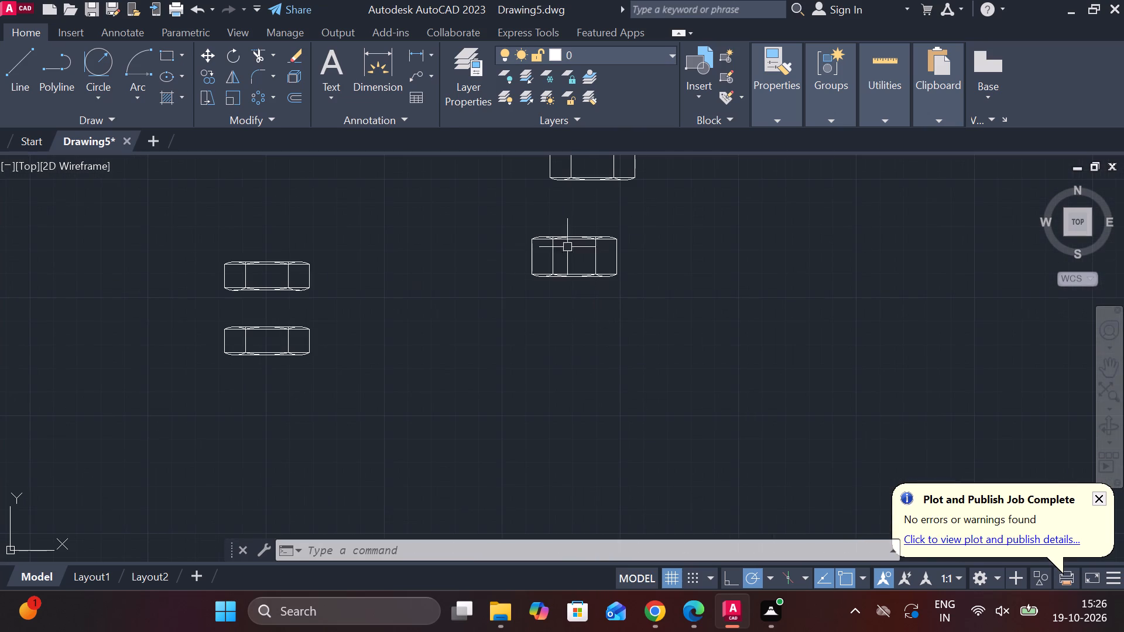
scroll(344, 328, "up", 1)
middle_click_drag(349, 329, 358, 333)
scroll(379, 340, "down", 1)
middle_click_drag(357, 346, 597, 362)
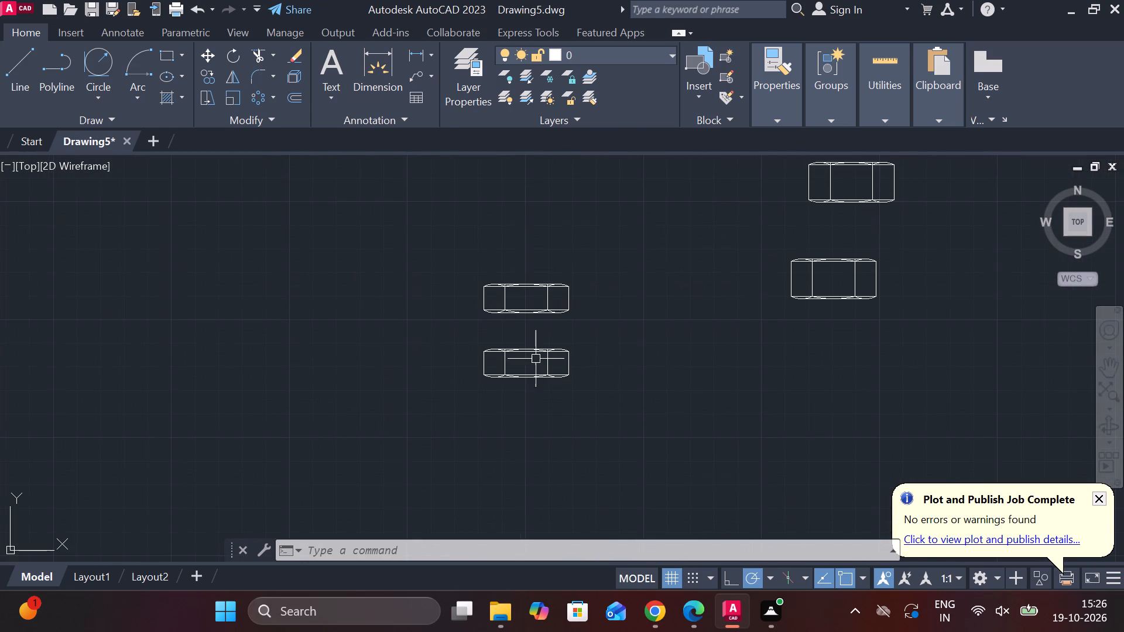
left_click(417, 325)
left_click(729, 414)
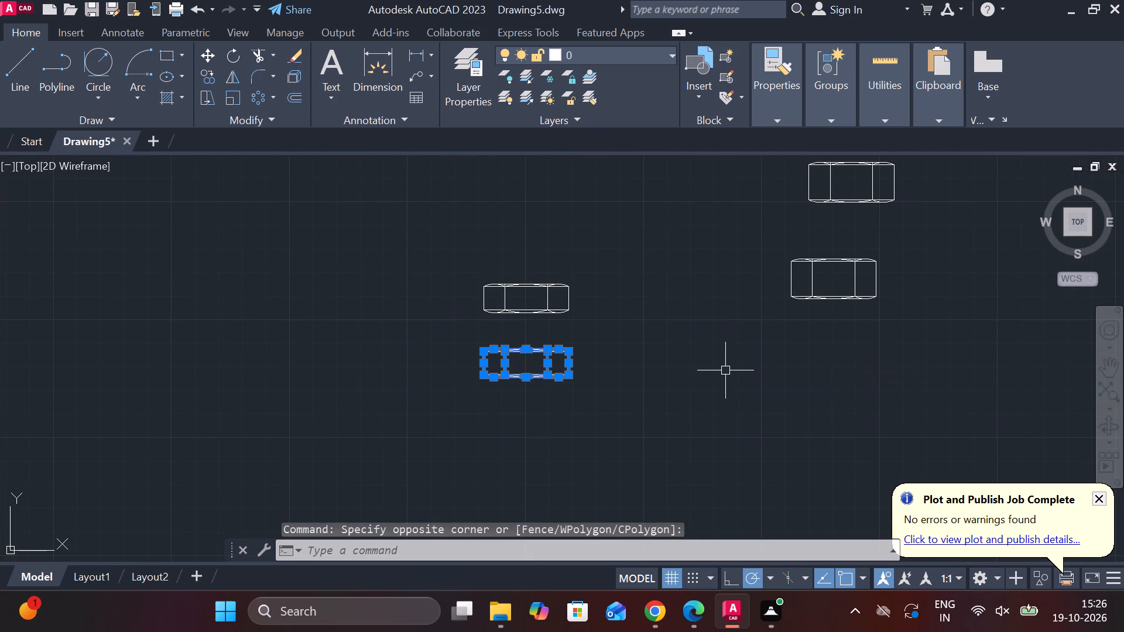
key("m")
key("Return")
scroll(572, 399, "up", 1)
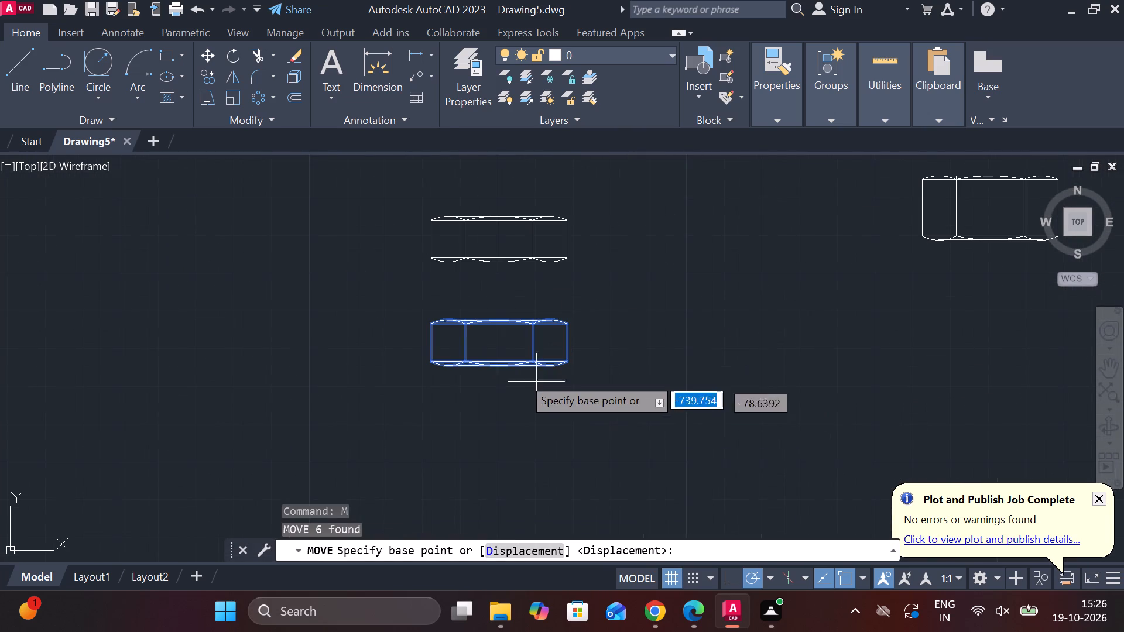
left_click(495, 369)
middle_click_drag(866, 274, 605, 433)
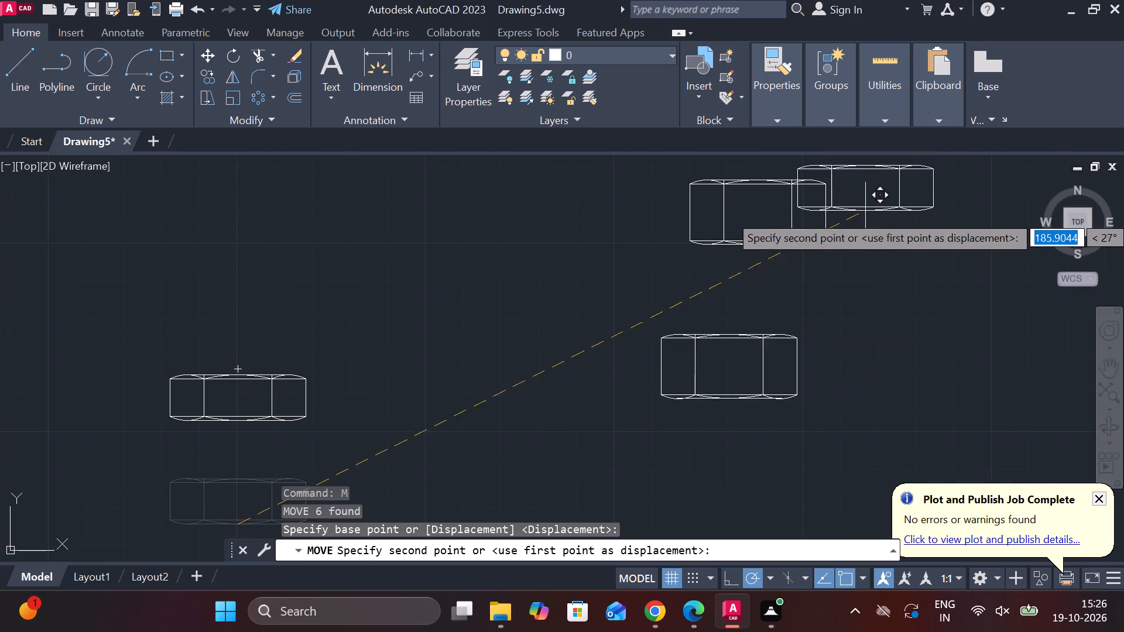
scroll(778, 314, "up", 2)
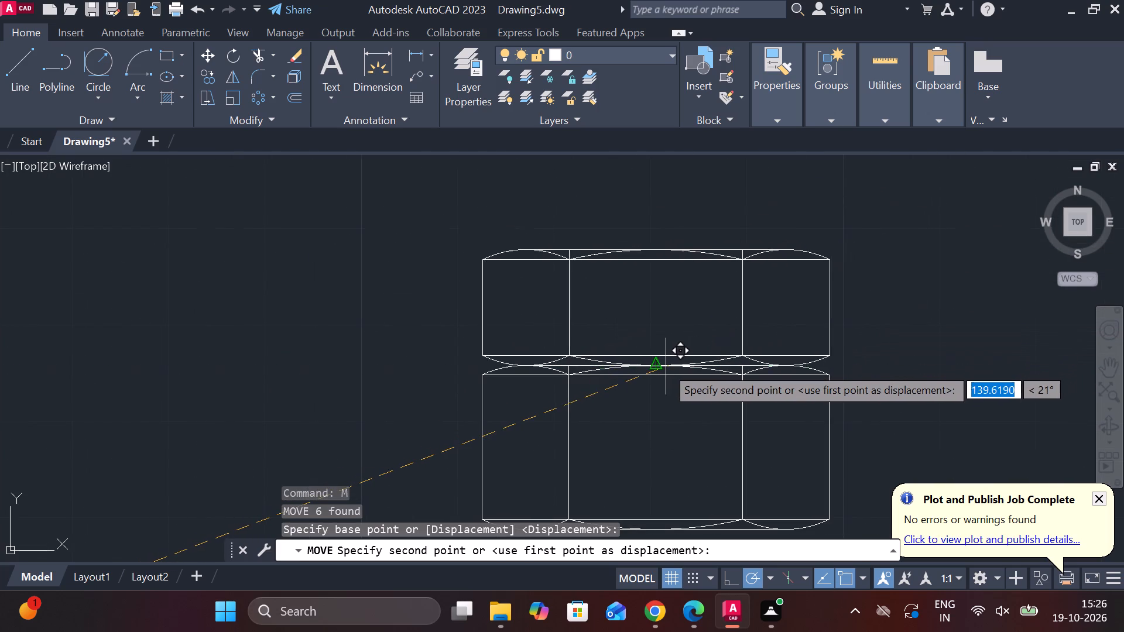
left_click(657, 367)
Rotate the stacked thin and thick nuts together by 180°.
scroll(831, 368, "down", 1)
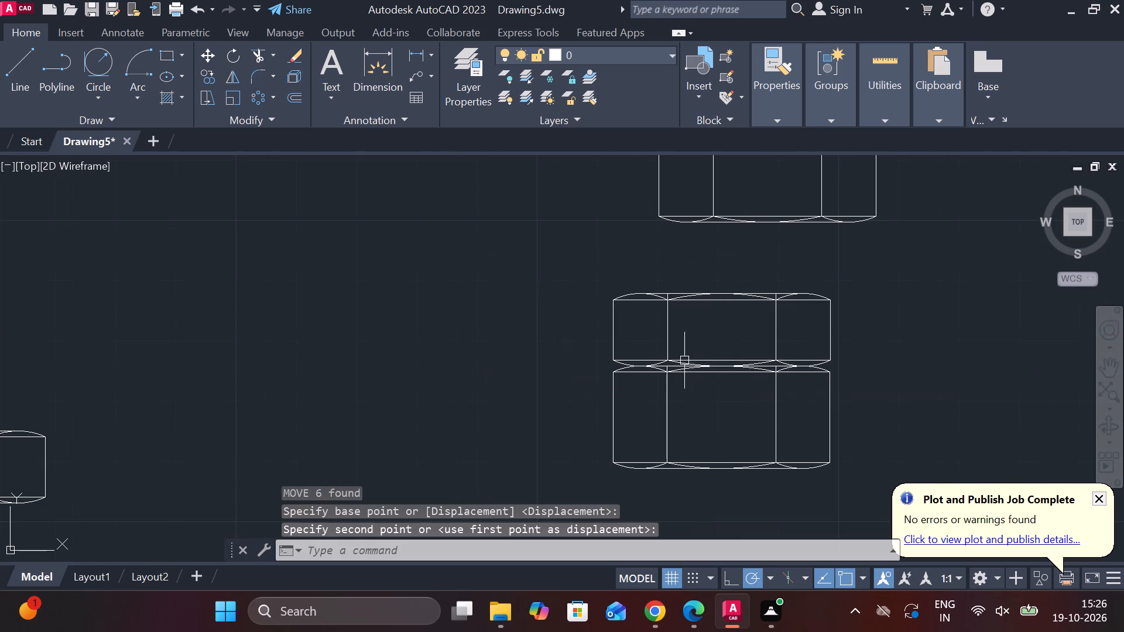
left_click(526, 252)
left_click(888, 484)
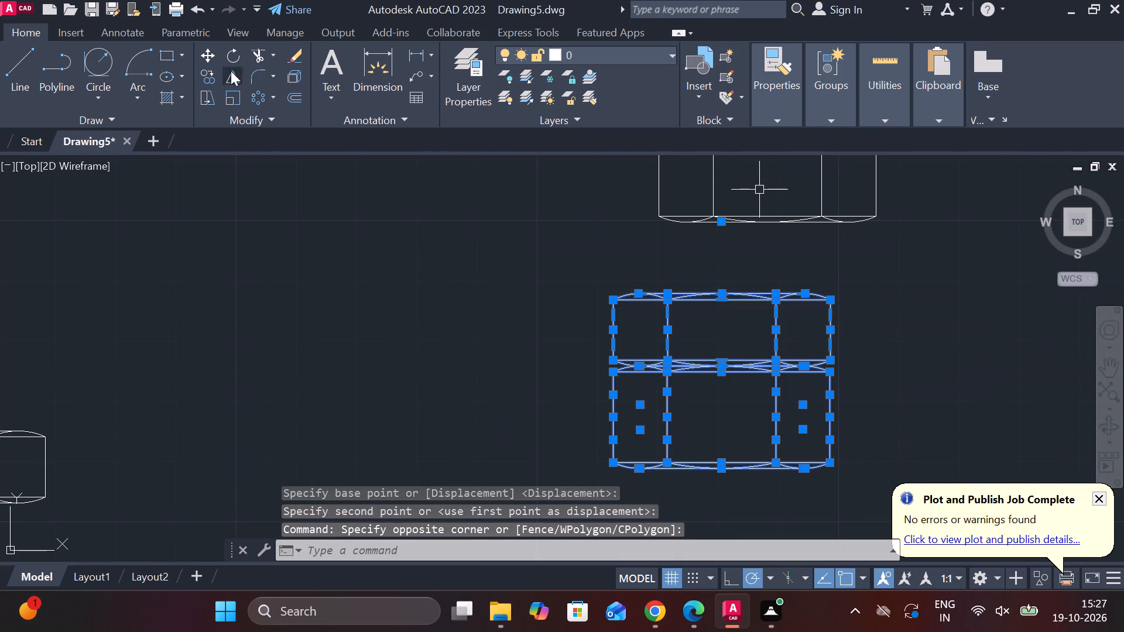
left_click(236, 47)
left_click(590, 274)
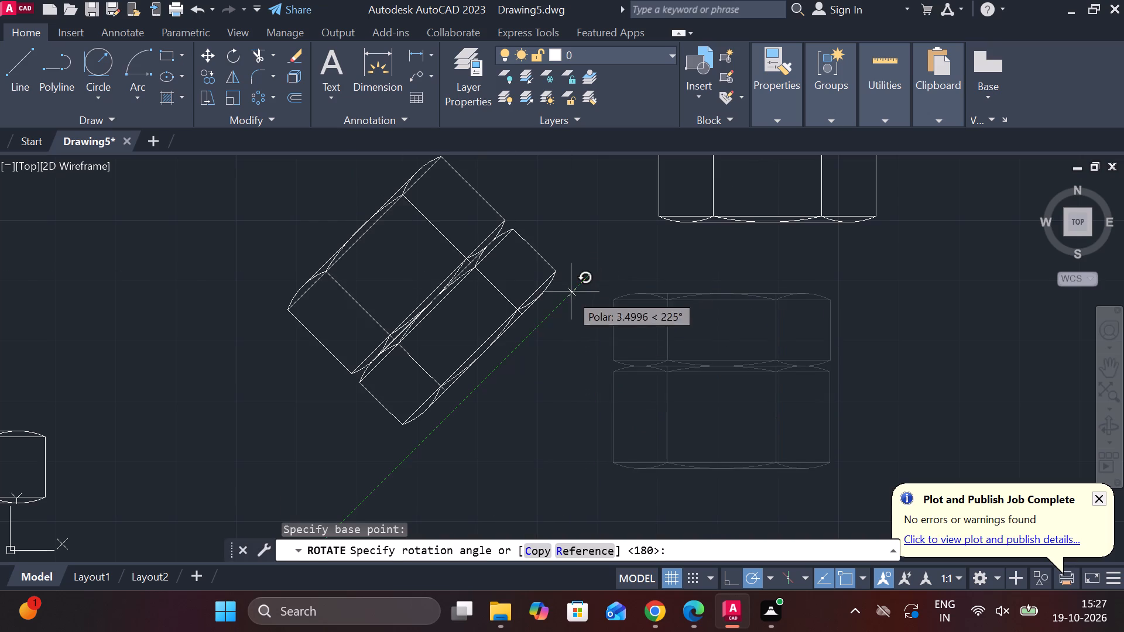
middle_click_drag(575, 248, 573, 394)
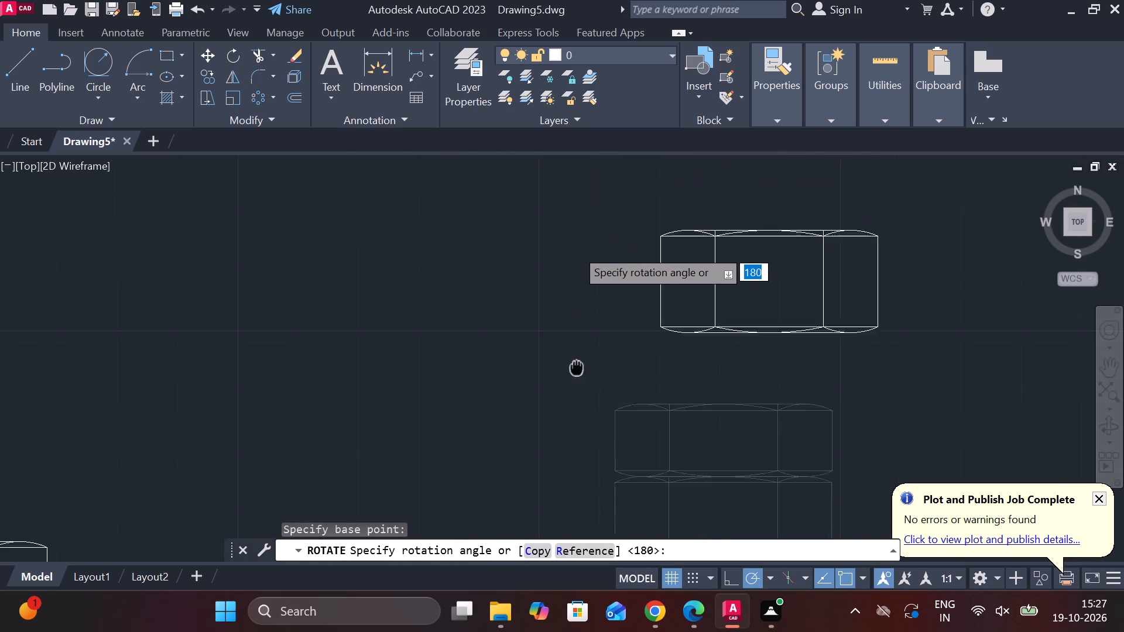
middle_click_drag(573, 394, 573, 432)
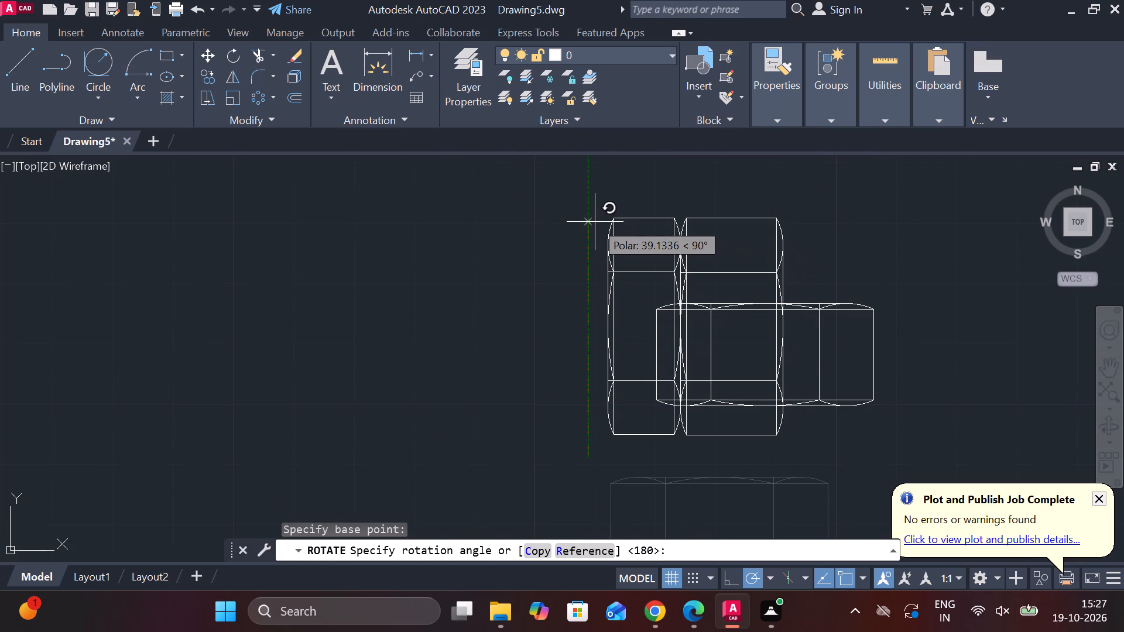
middle_click_drag(693, 329, 680, 311)
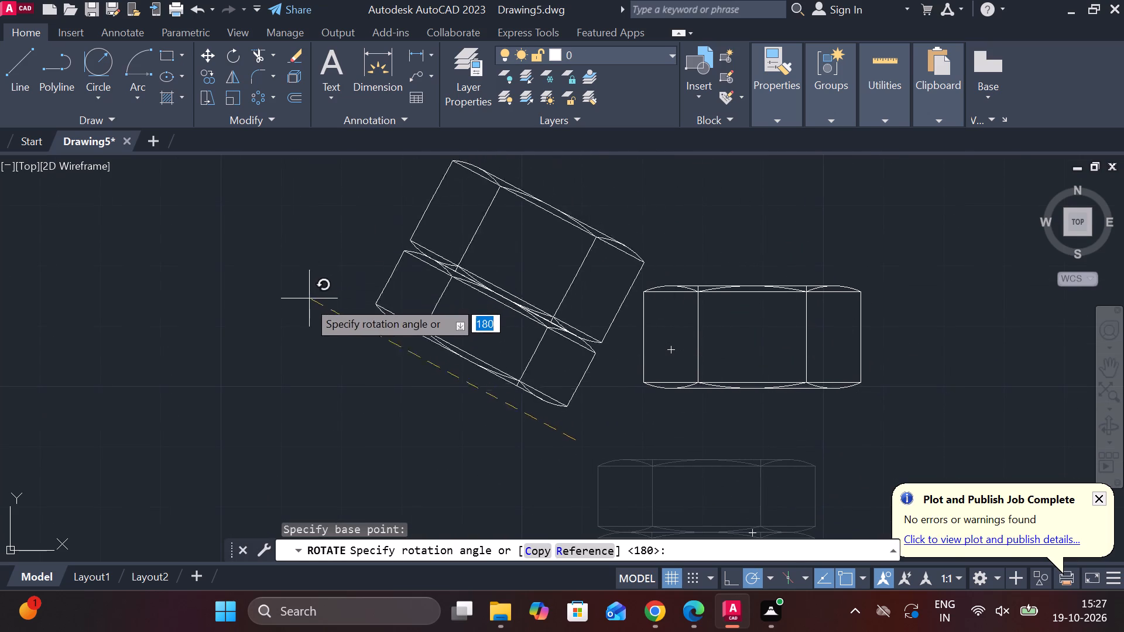
left_click(268, 434)
Move the stacked nut pair to empty space beside the lower stud's free end.
scroll(552, 421, "down", 1)
middle_click_drag(554, 421, 560, 421)
left_click_drag(358, 267, 371, 269)
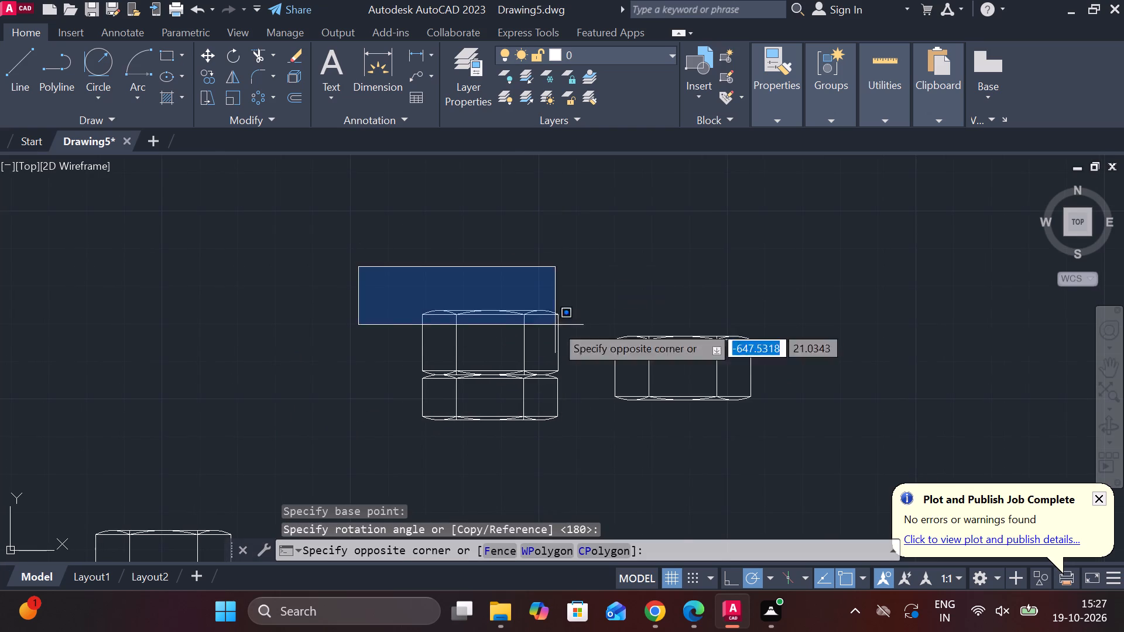
left_click(601, 455)
key("m")
key("Return")
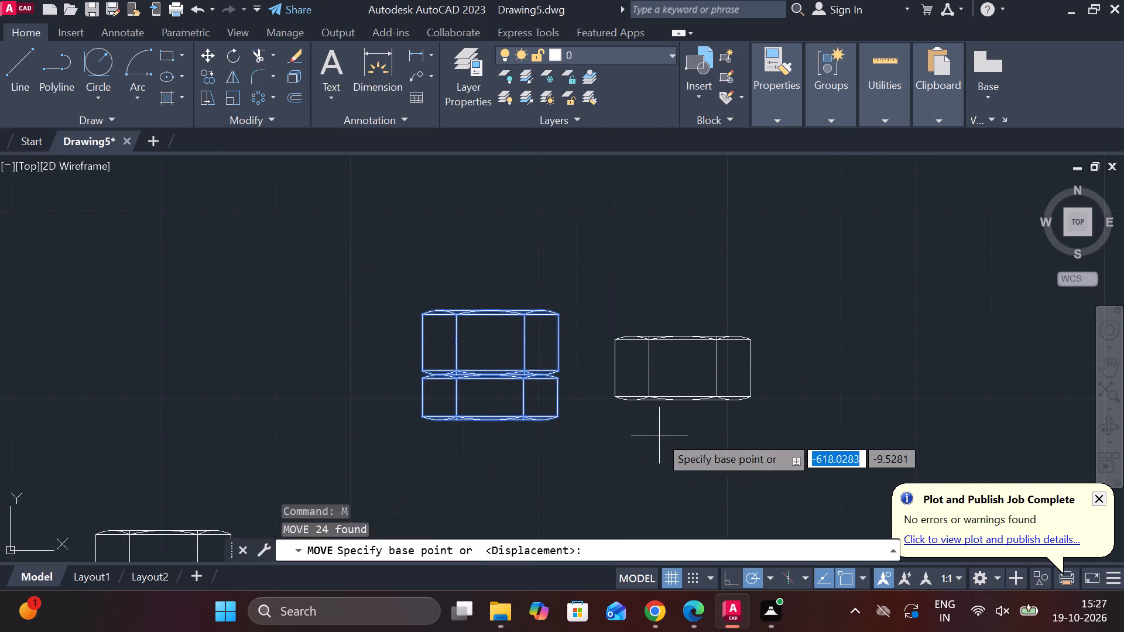
left_click(659, 435)
scroll(715, 374, "down", 2)
middle_click(658, 324)
scroll(658, 324, "down", 2)
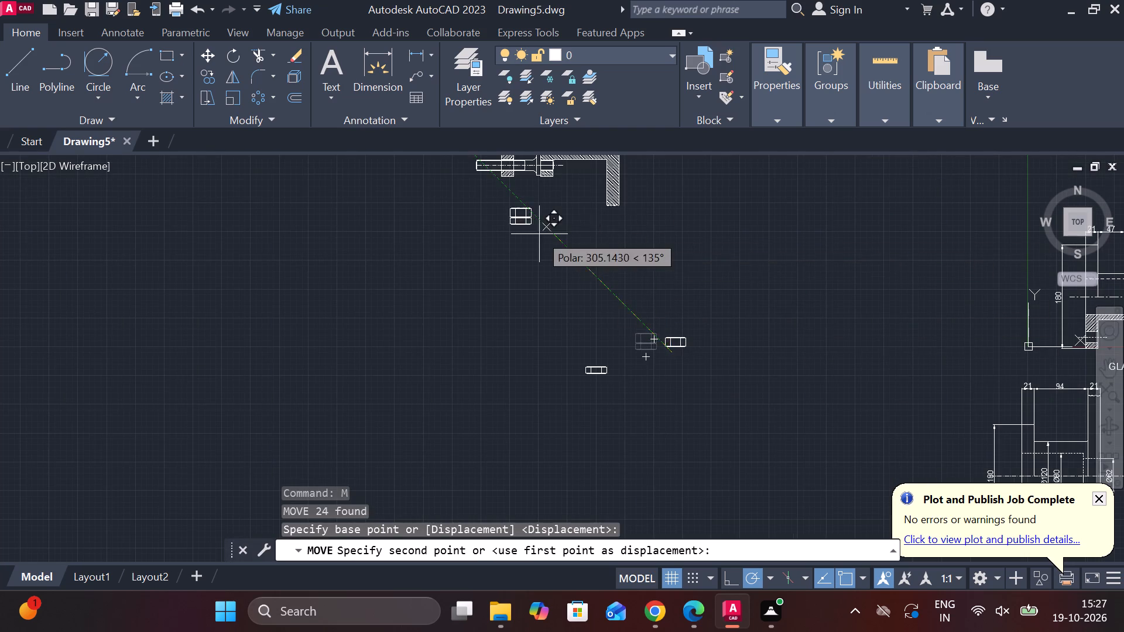
scroll(528, 233, "up", 2)
middle_click_drag(532, 238, 852, 514)
left_click(656, 344)
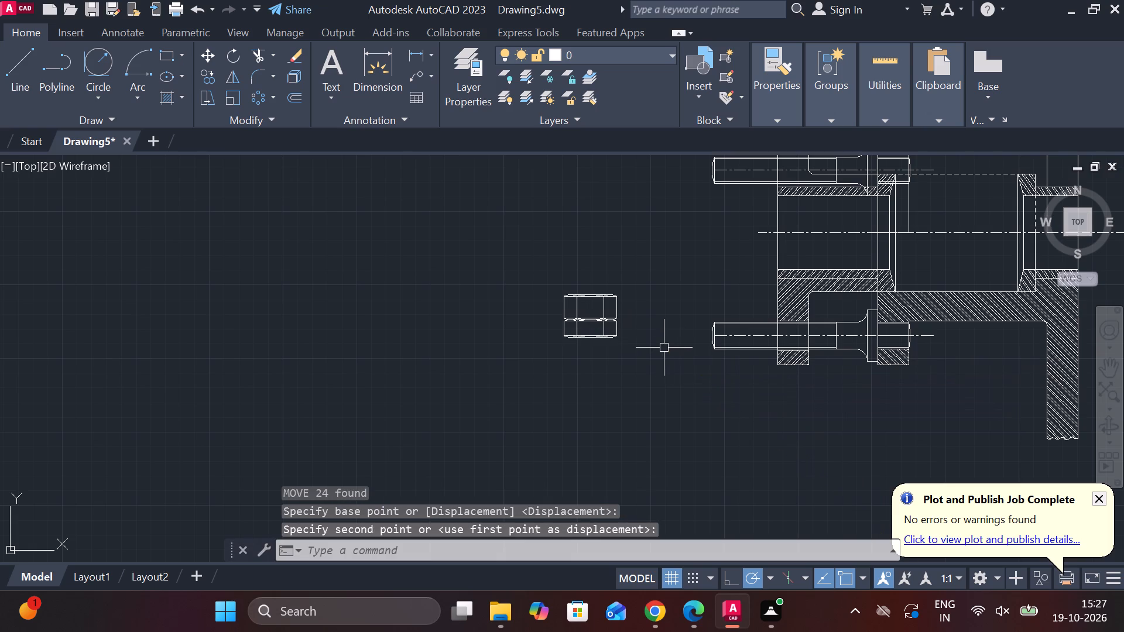
key("Escape")
Rotate the stacked nut pair by 270° so its axis runs parallel to the stud.
left_click_drag(515, 243, 558, 265)
left_click(649, 404)
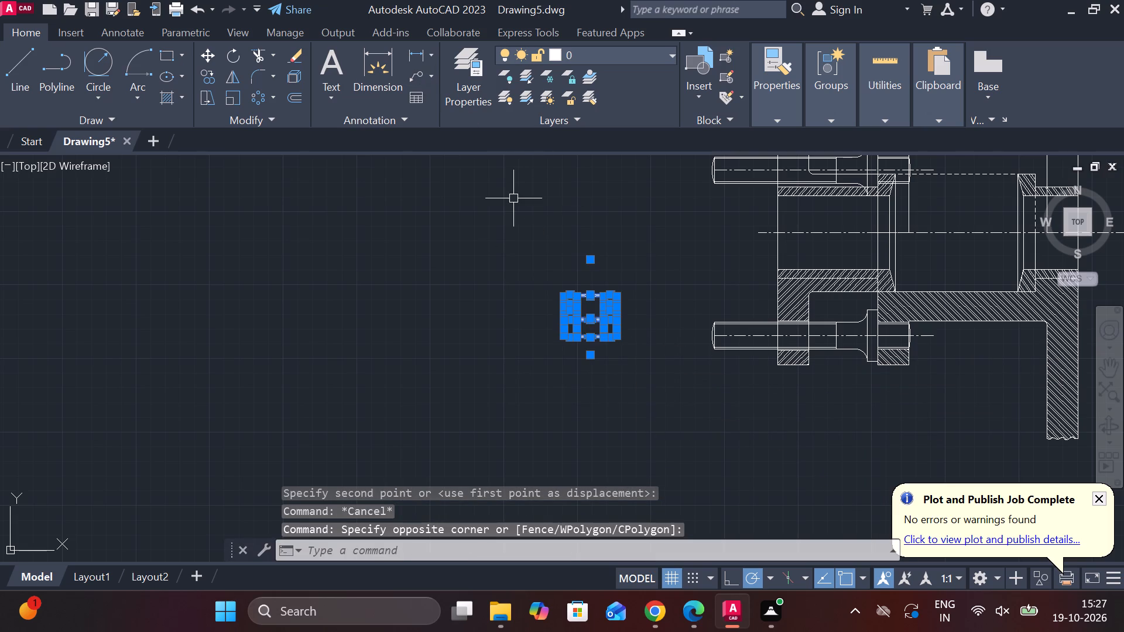
left_click(235, 58)
left_click(641, 274)
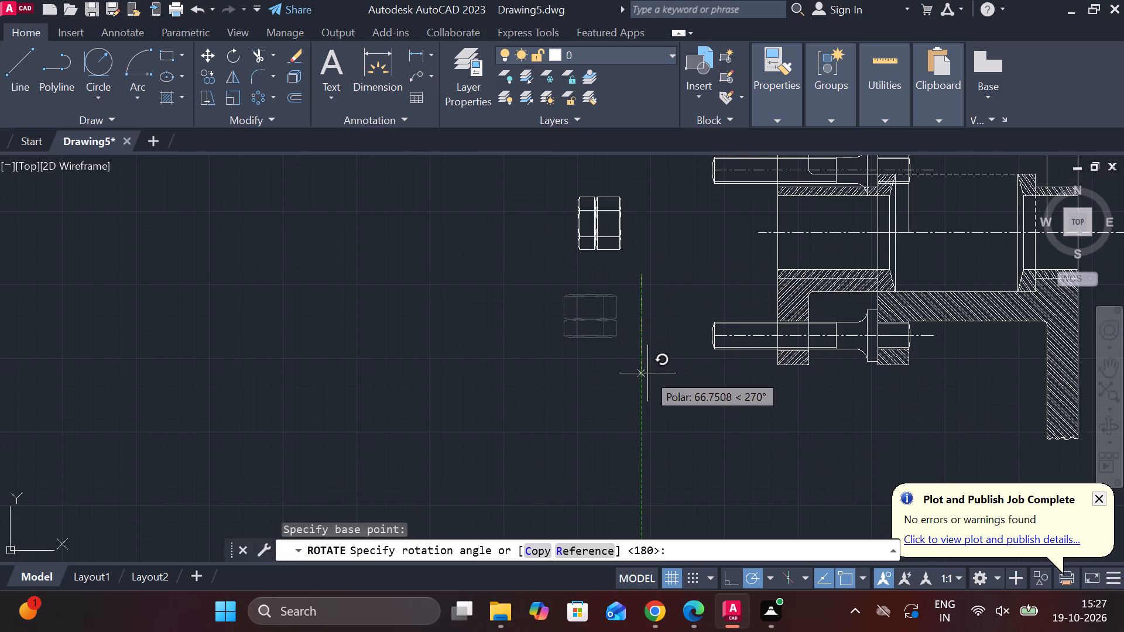
left_click(647, 373)
key("Escape")
Move the nut pair by the centre of the thick nut's outer face to the lower stud's centreline at the gland flange's outer face.
left_click_drag(553, 181, 561, 181)
left_click(653, 274)
scroll(608, 225, "up", 3)
key("m")
key("Return")
scroll(722, 222, "up", 1)
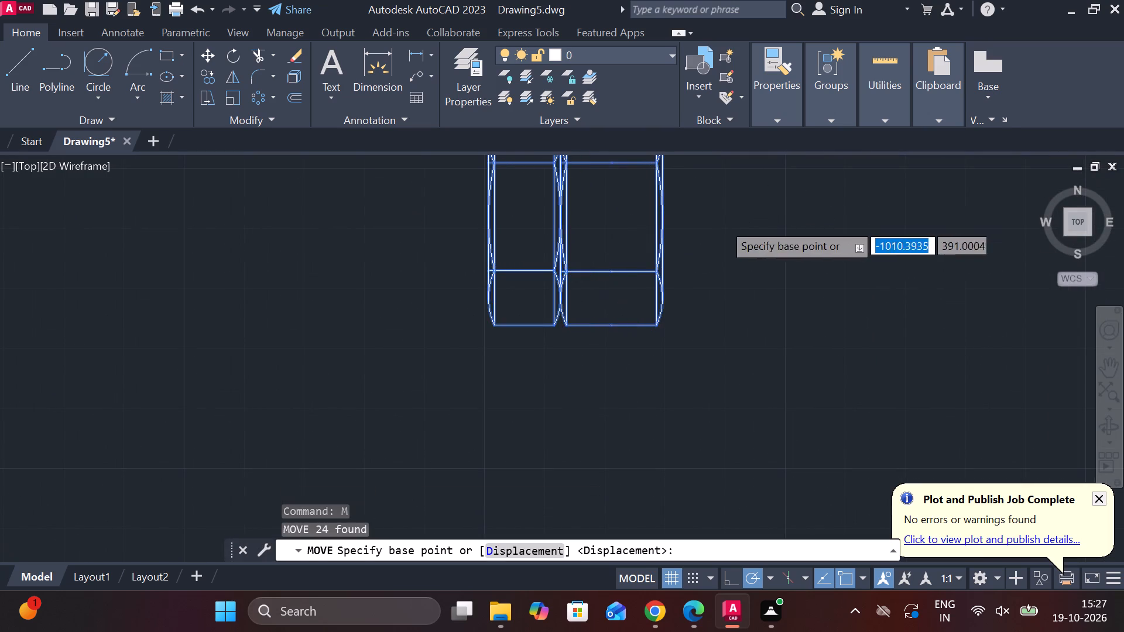
scroll(722, 222, "up", 1)
left_click(568, 214)
scroll(585, 243, "down", 3)
middle_click_drag(655, 297, 483, 170)
middle_click_drag(784, 394, 632, 318)
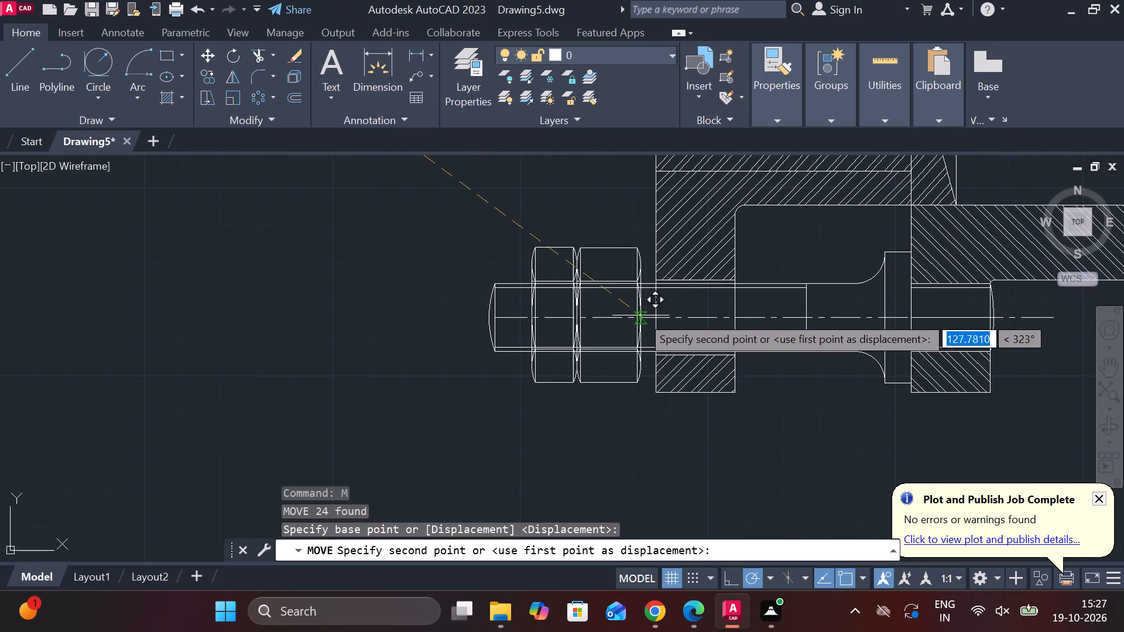
left_click(654, 316)
Move the loose thin nut by its lower face's midpoint onto the centre of the thick nut's upper face.
scroll(683, 344, "down", 2)
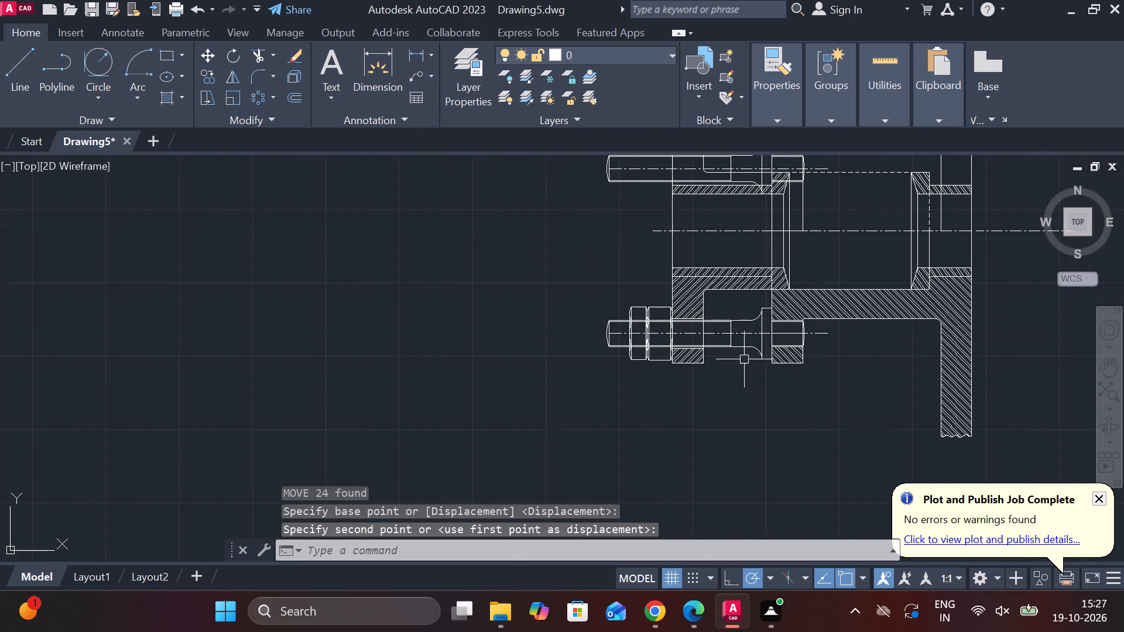
middle_click_drag(567, 334, 584, 262)
scroll(604, 270, "down", 3)
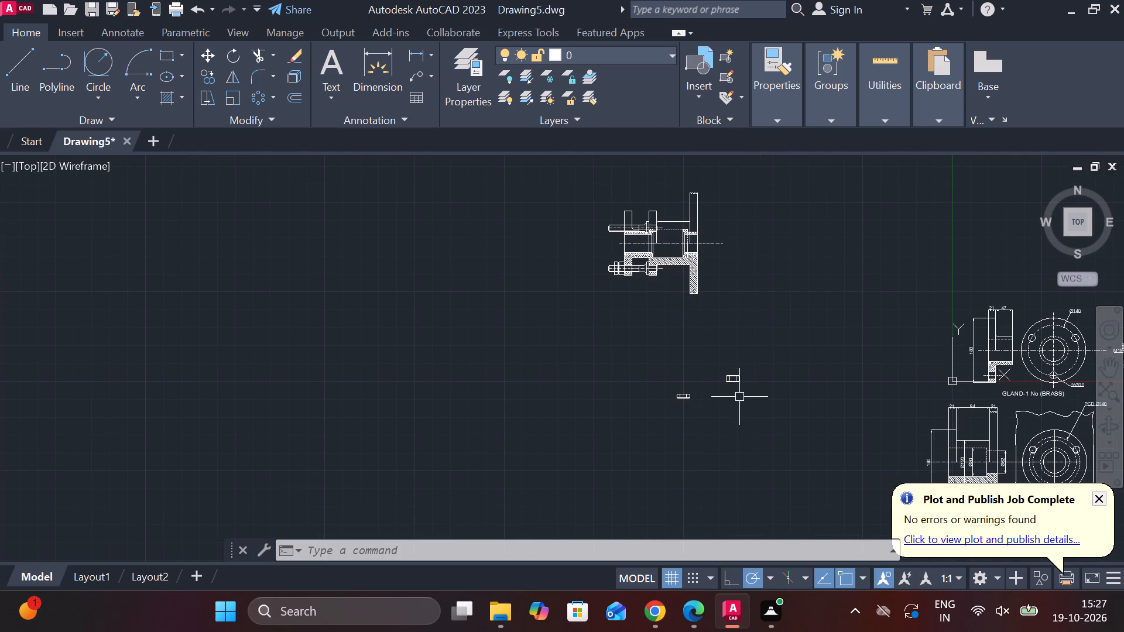
scroll(725, 397, "up", 2)
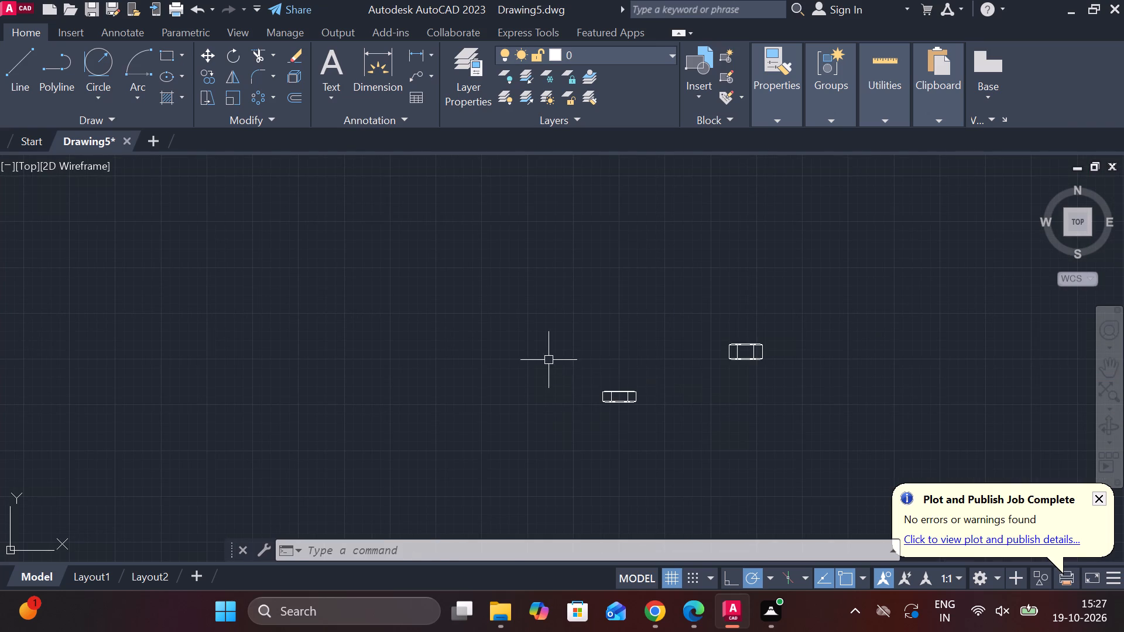
left_click_drag(551, 348, 621, 401)
left_click(678, 466)
scroll(627, 376, "up", 4)
key("m")
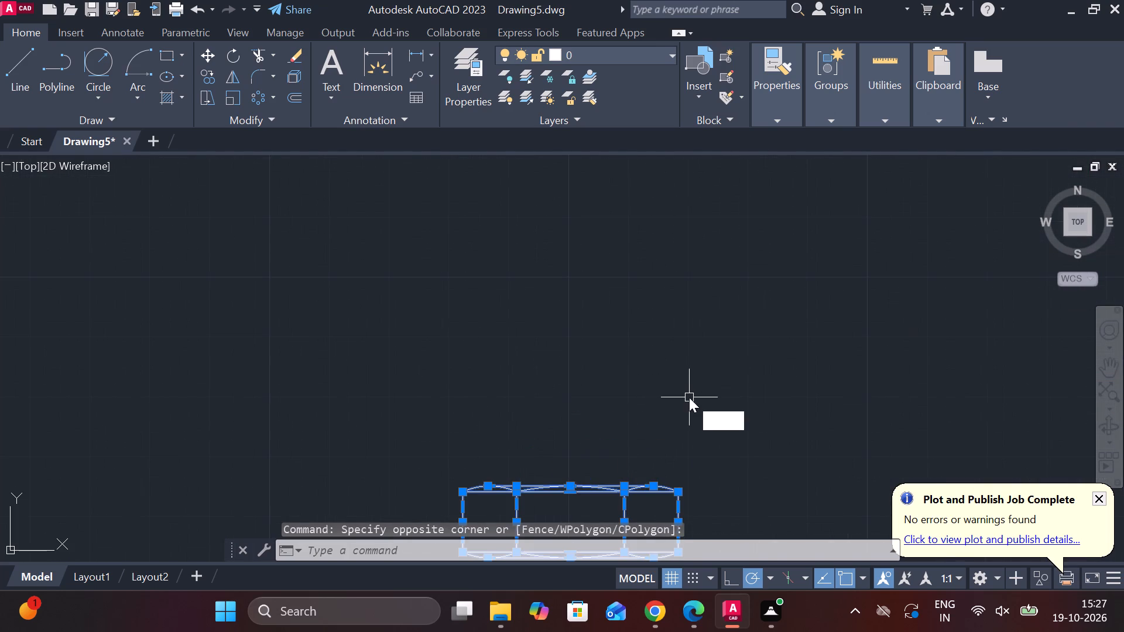
key("Return")
middle_click_drag(650, 403, 609, 293)
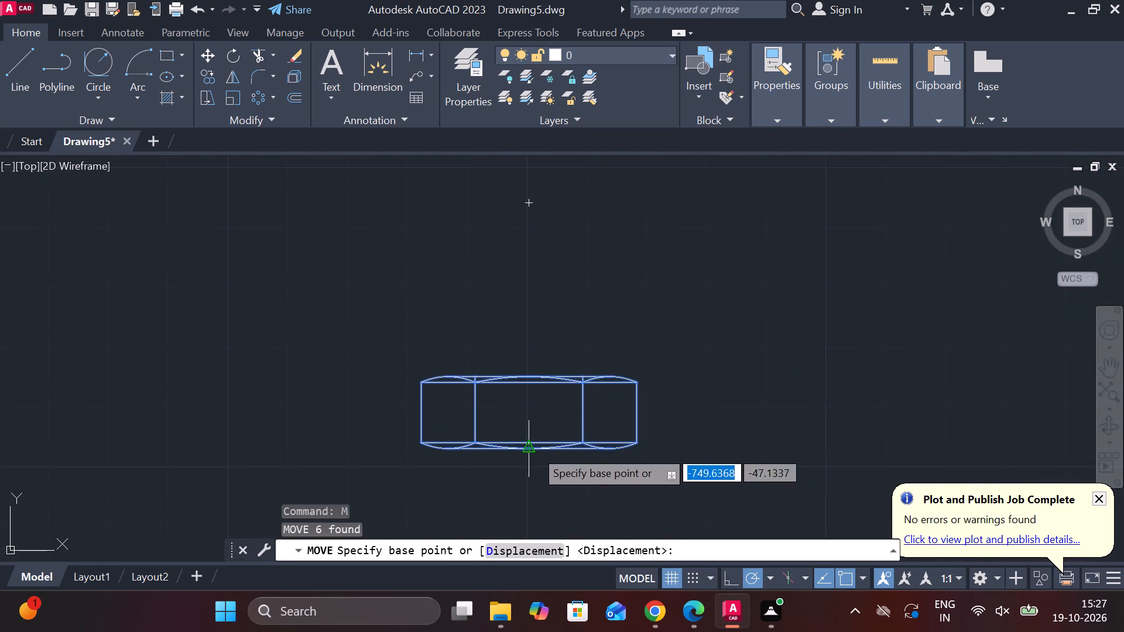
left_click(525, 449)
scroll(560, 423, "down", 2)
middle_click_drag(753, 353, 464, 438)
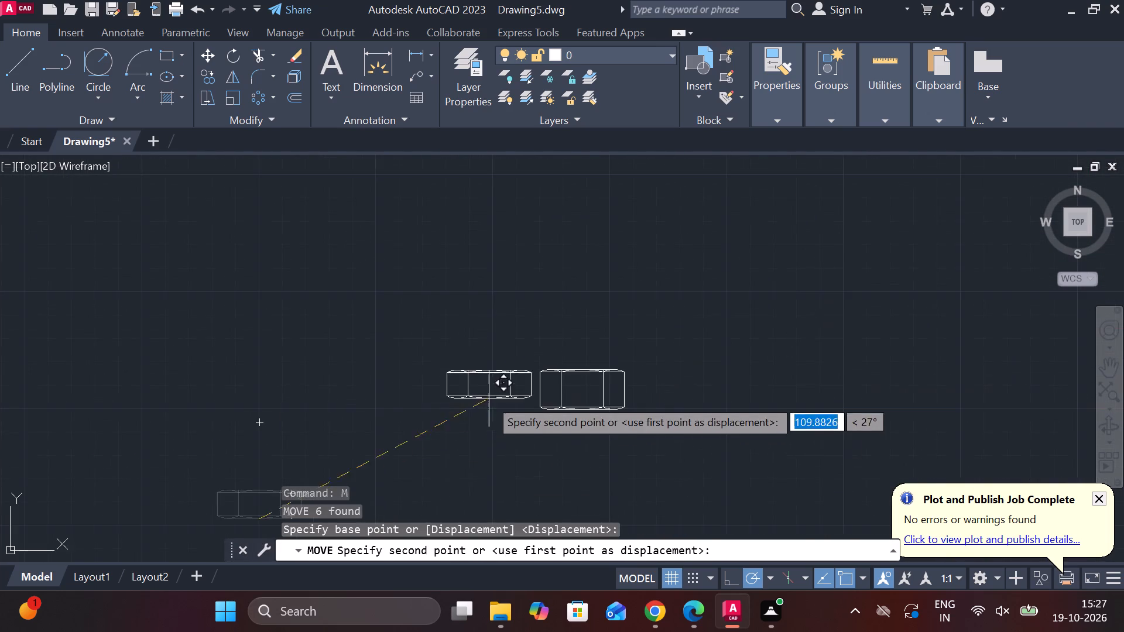
scroll(489, 396, "up", 3)
middle_click_drag(820, 308, 601, 334)
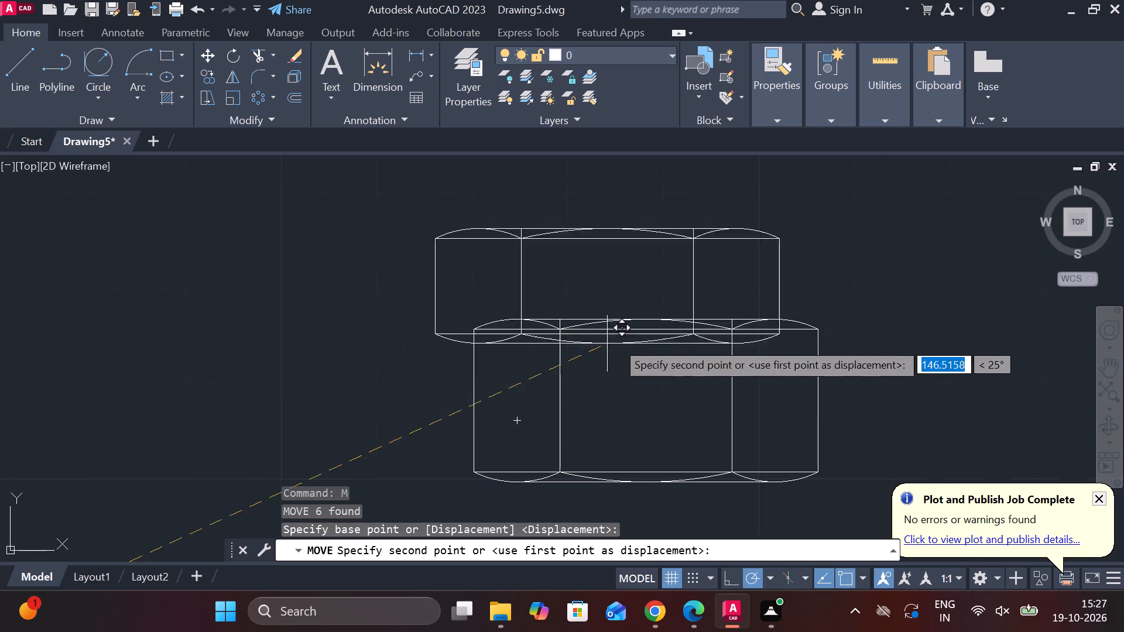
left_click(645, 324)
scroll(686, 328, "down", 3)
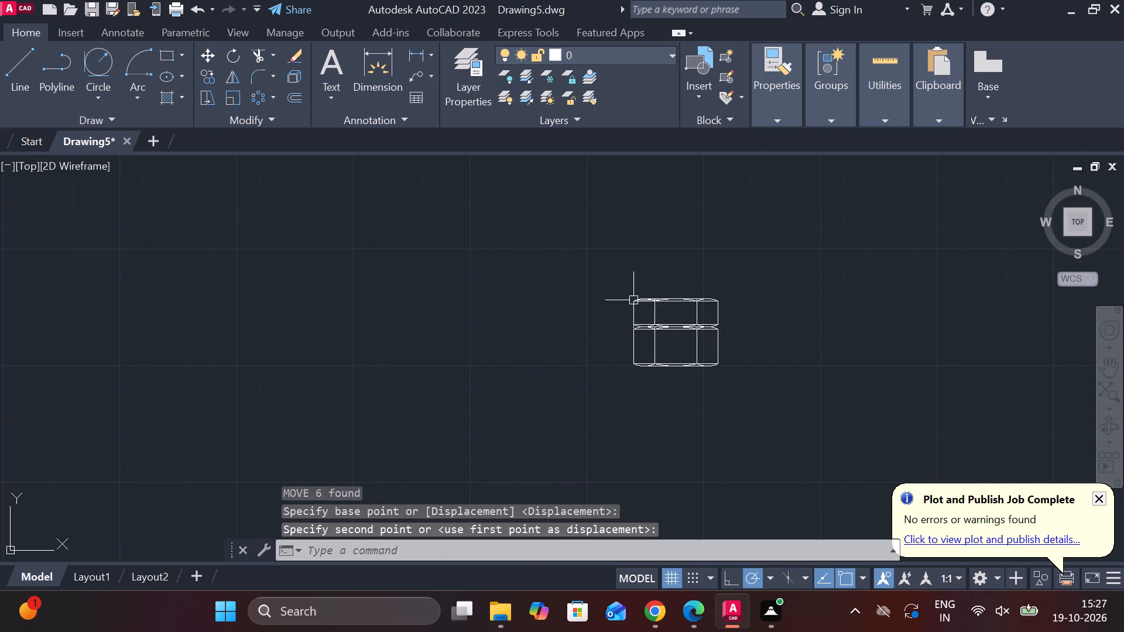
Rotate the stacked thin and thick nuts together by 90° so their axis runs parallel to the stud.
left_click(611, 277)
left_click(810, 420)
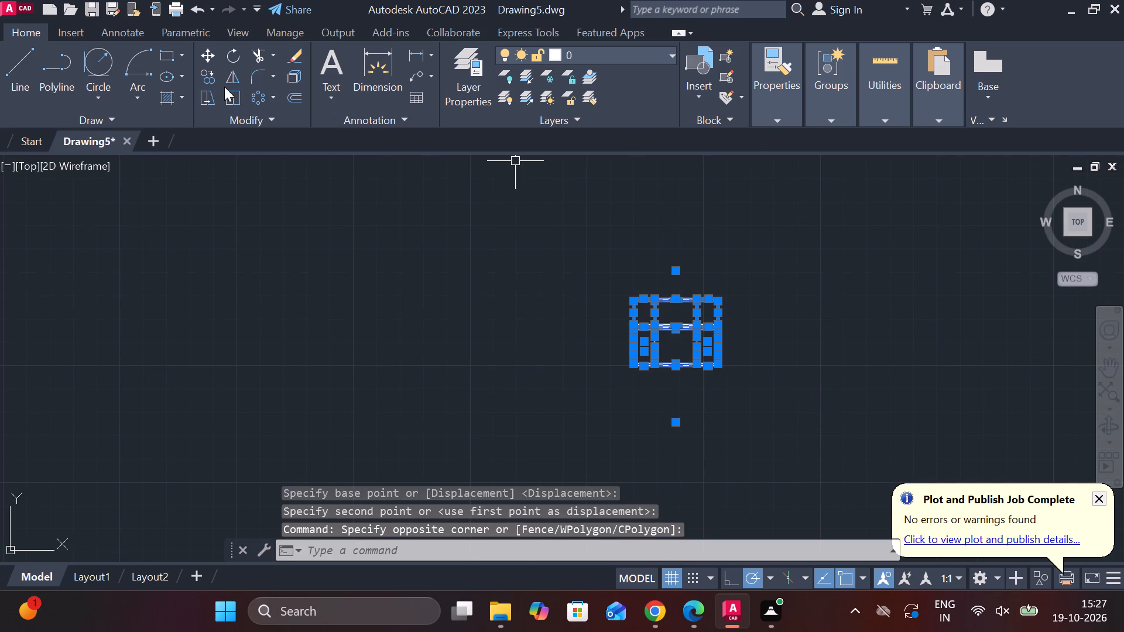
left_click(238, 53)
left_click(808, 362)
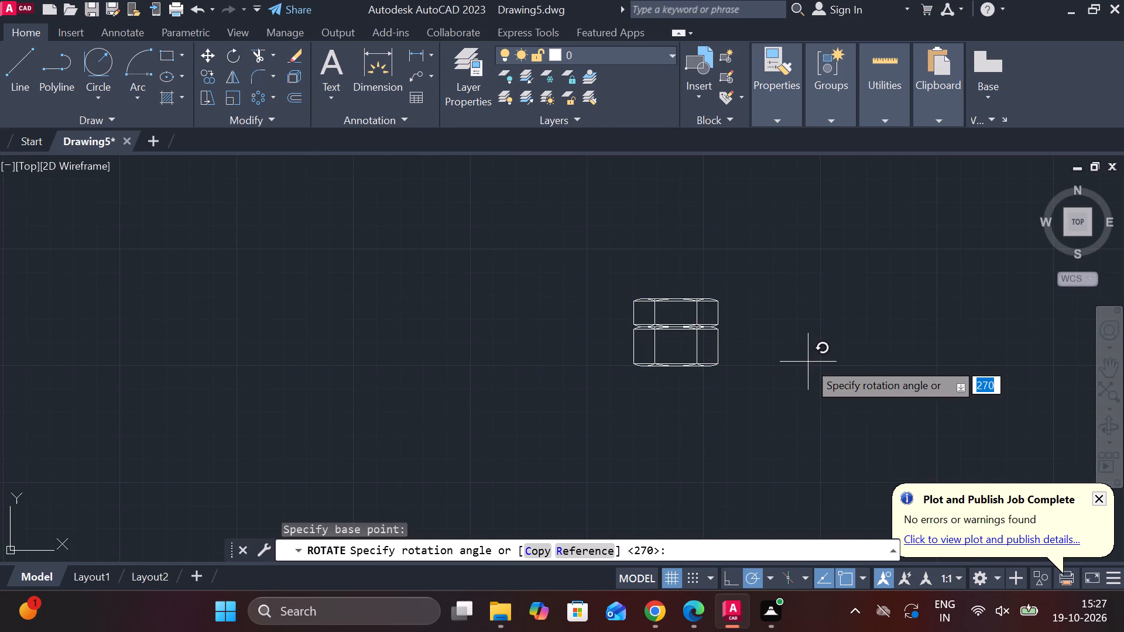
left_click(797, 257)
Move the nut pair by the centre of the thick nut's outer face to the upper stud's centreline at the gland flange's outer face.
middle_click_drag(839, 375, 734, 230)
left_click(574, 274)
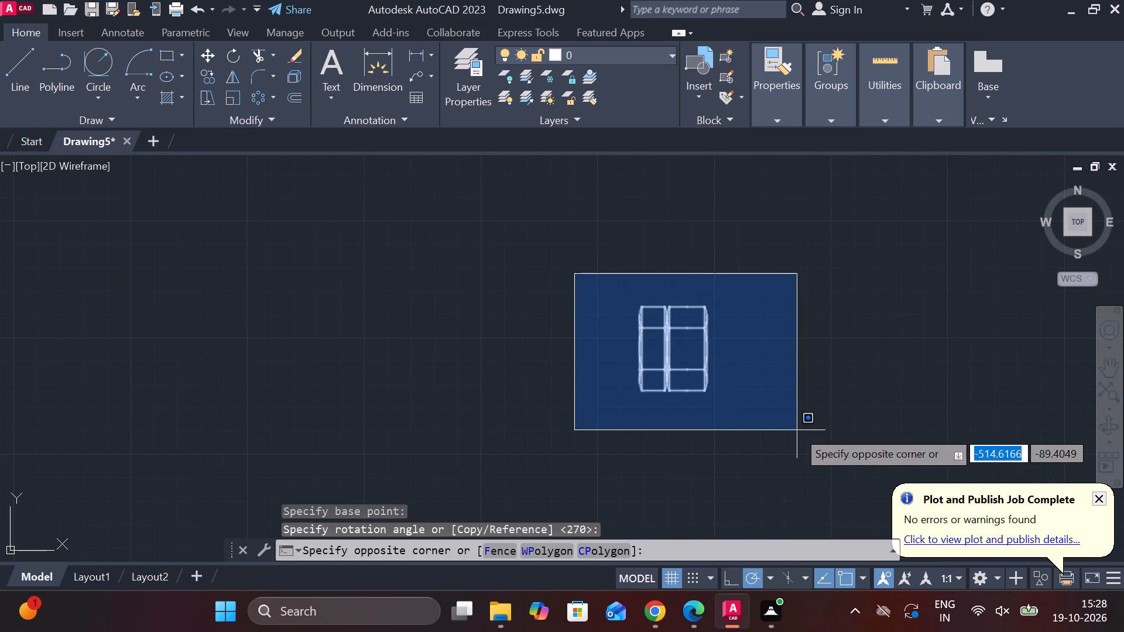
left_click(804, 435)
scroll(757, 349, "up", 2)
key("m")
key("Return")
scroll(657, 355, "up", 2)
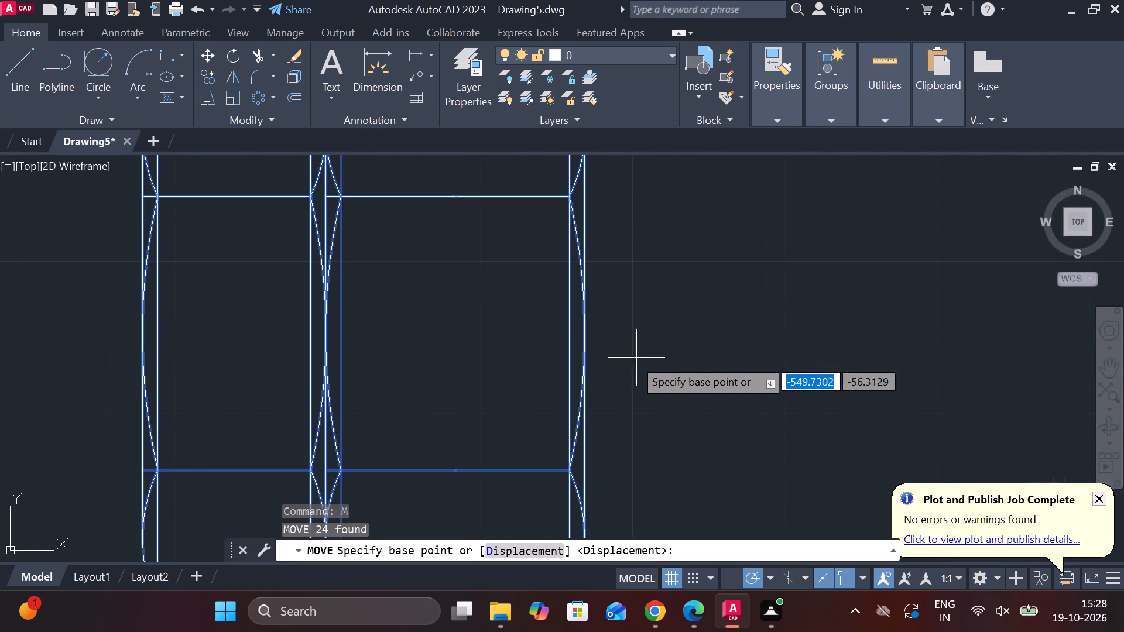
left_click(585, 336)
scroll(585, 336, "down", 3)
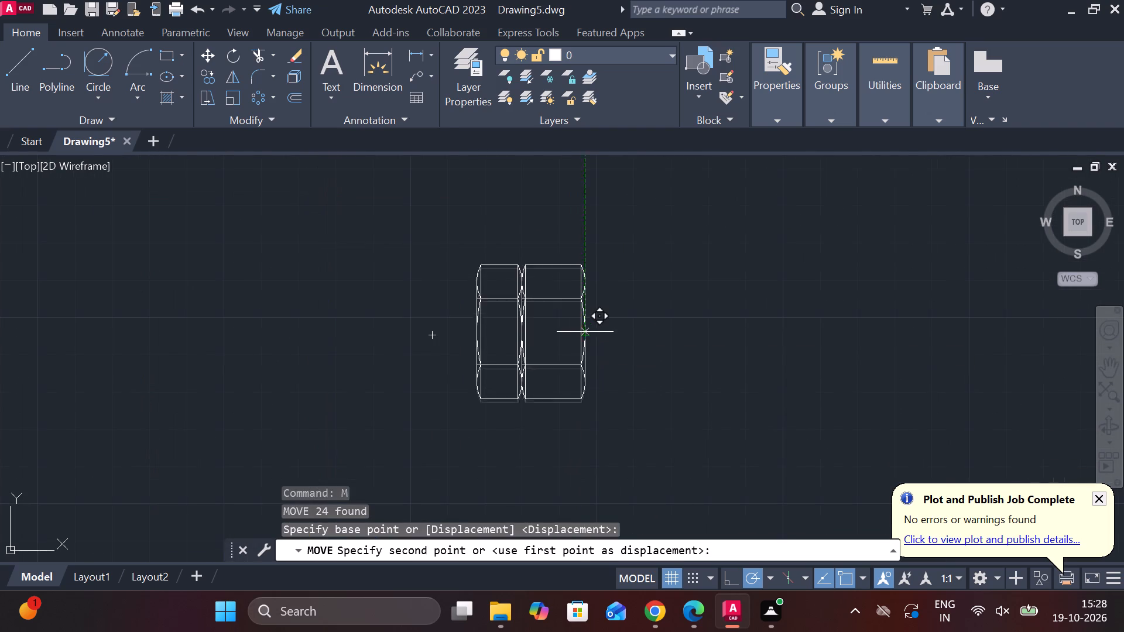
scroll(608, 328, "down", 5)
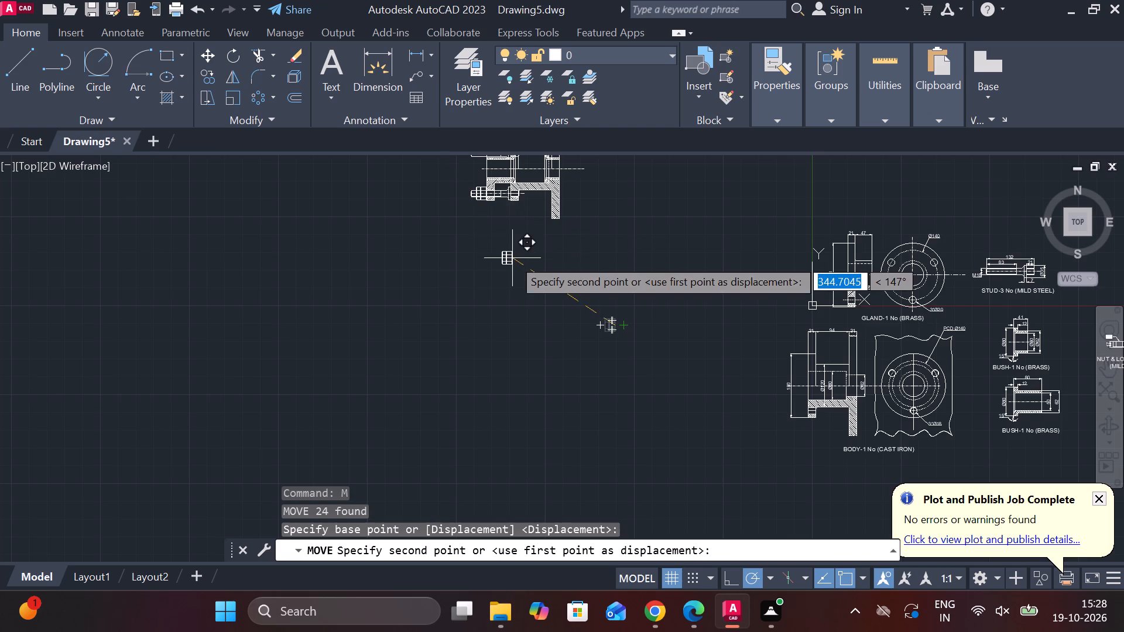
middle_click_drag(520, 276, 544, 397)
scroll(488, 237, "up", 3)
middle_click_drag(502, 308, 439, 236)
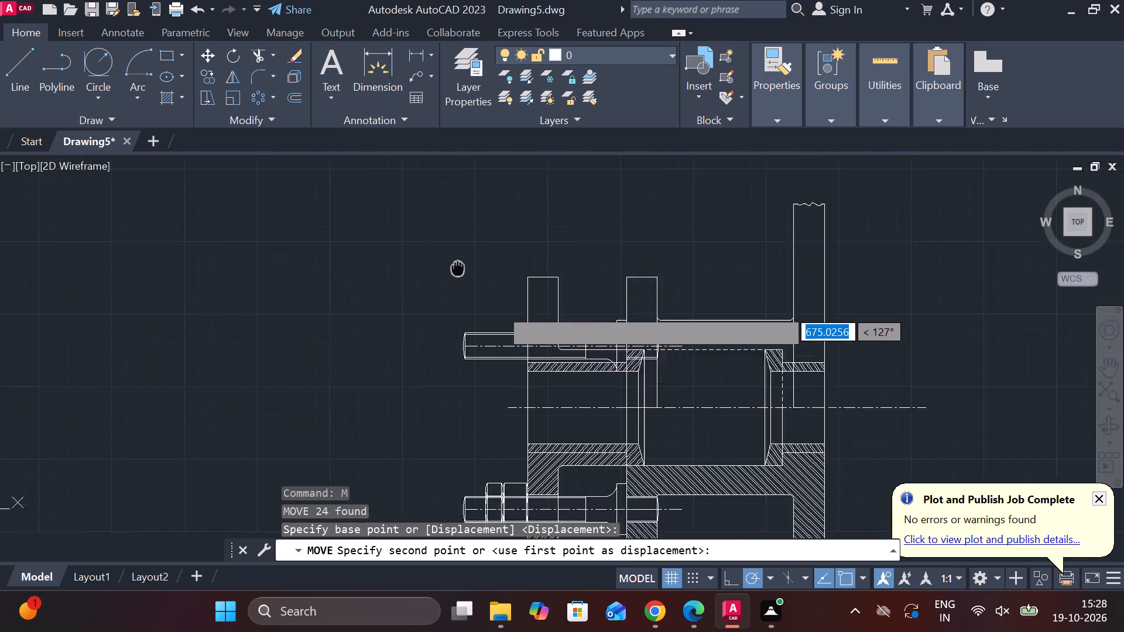
middle_click_drag(439, 236, 438, 235)
scroll(469, 300, "up", 2)
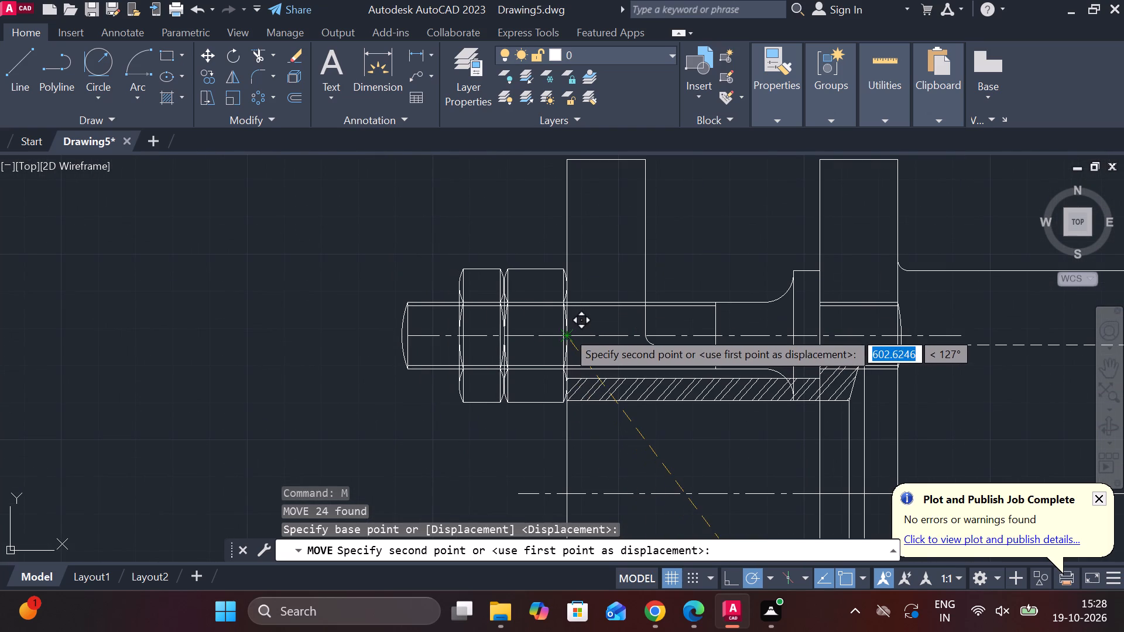
left_click(567, 331)
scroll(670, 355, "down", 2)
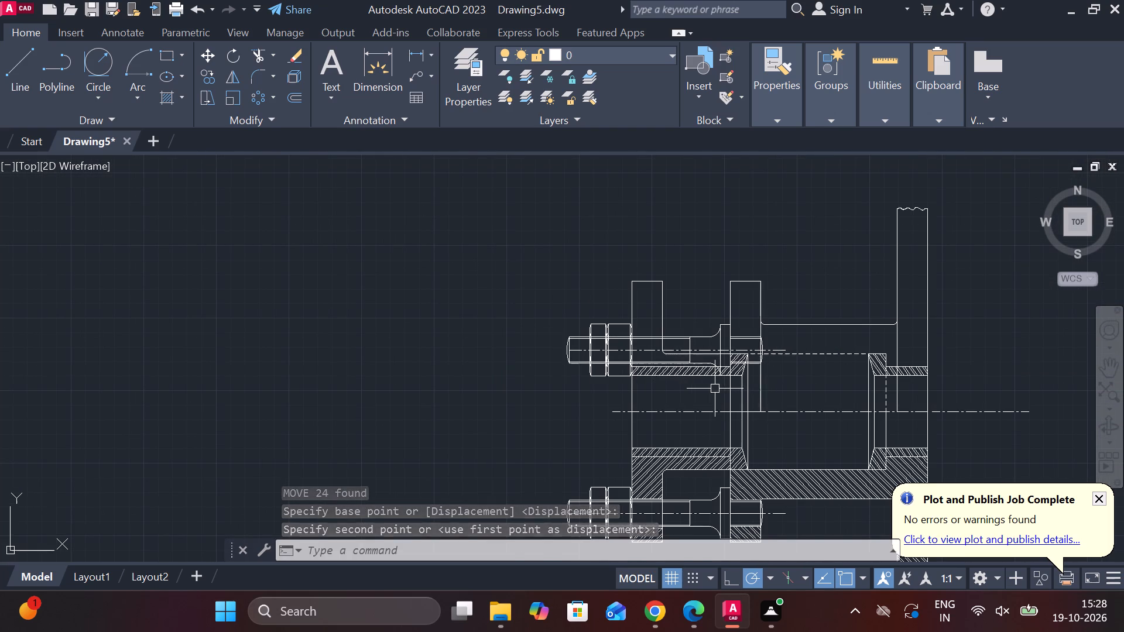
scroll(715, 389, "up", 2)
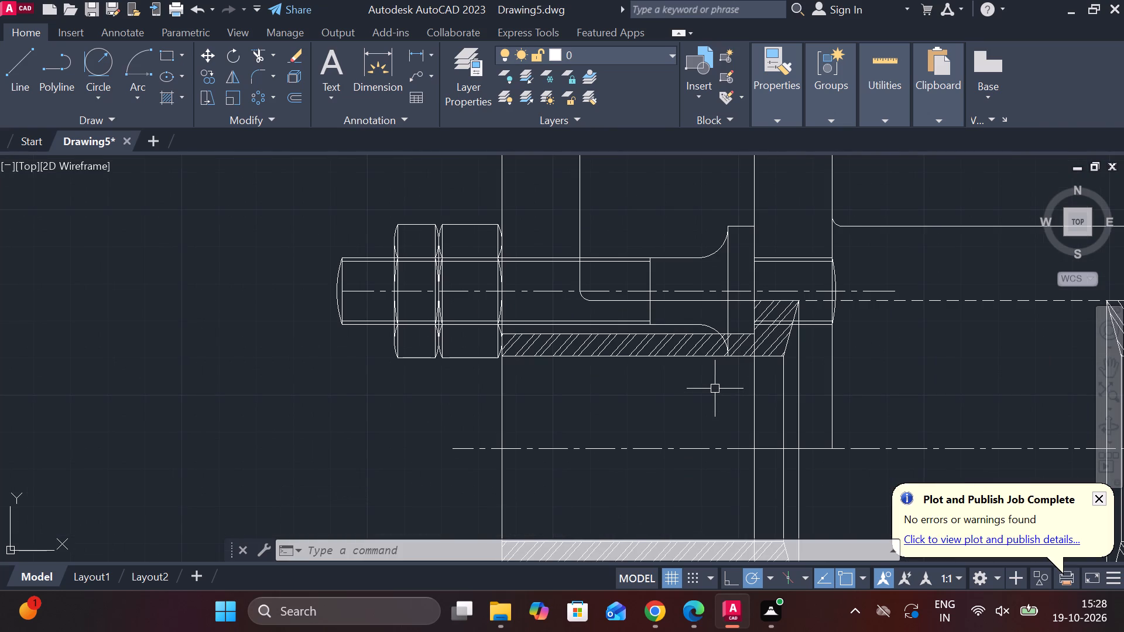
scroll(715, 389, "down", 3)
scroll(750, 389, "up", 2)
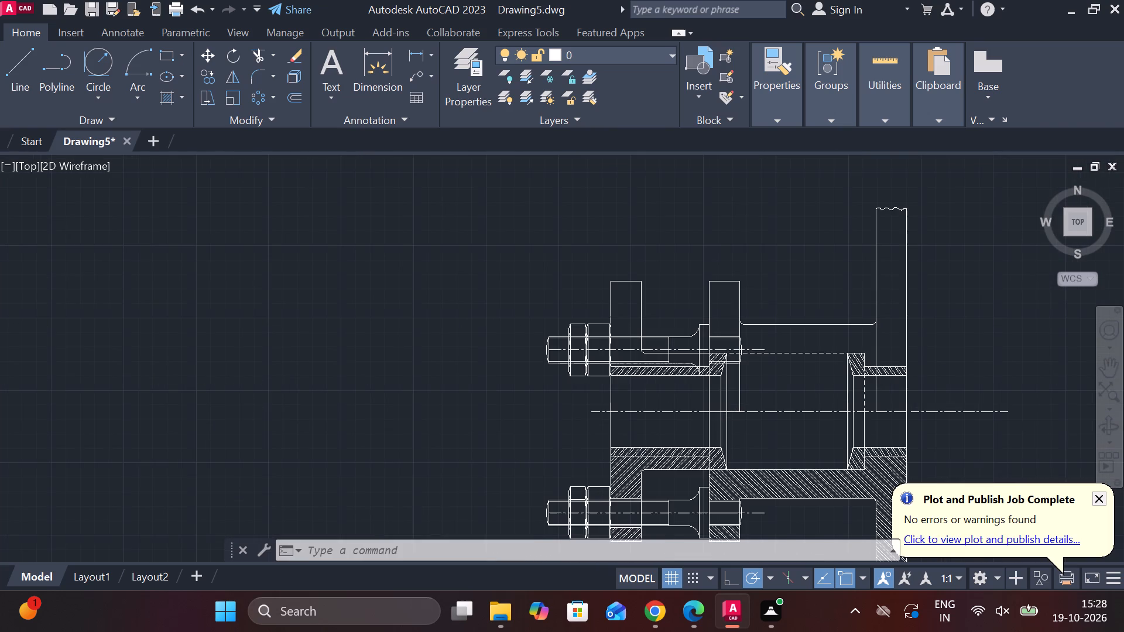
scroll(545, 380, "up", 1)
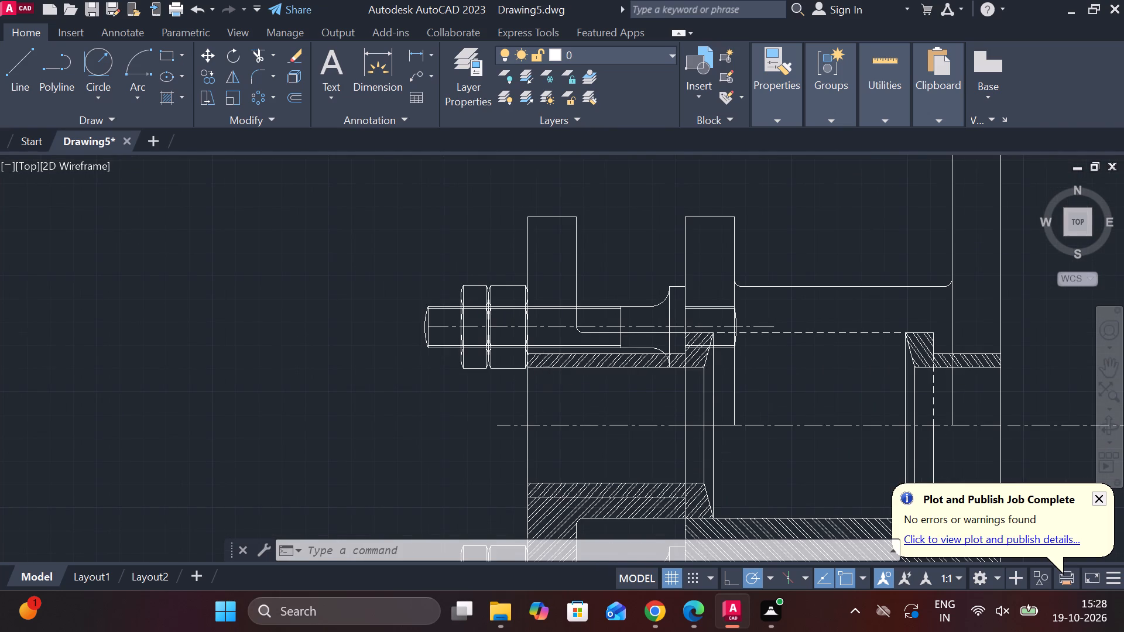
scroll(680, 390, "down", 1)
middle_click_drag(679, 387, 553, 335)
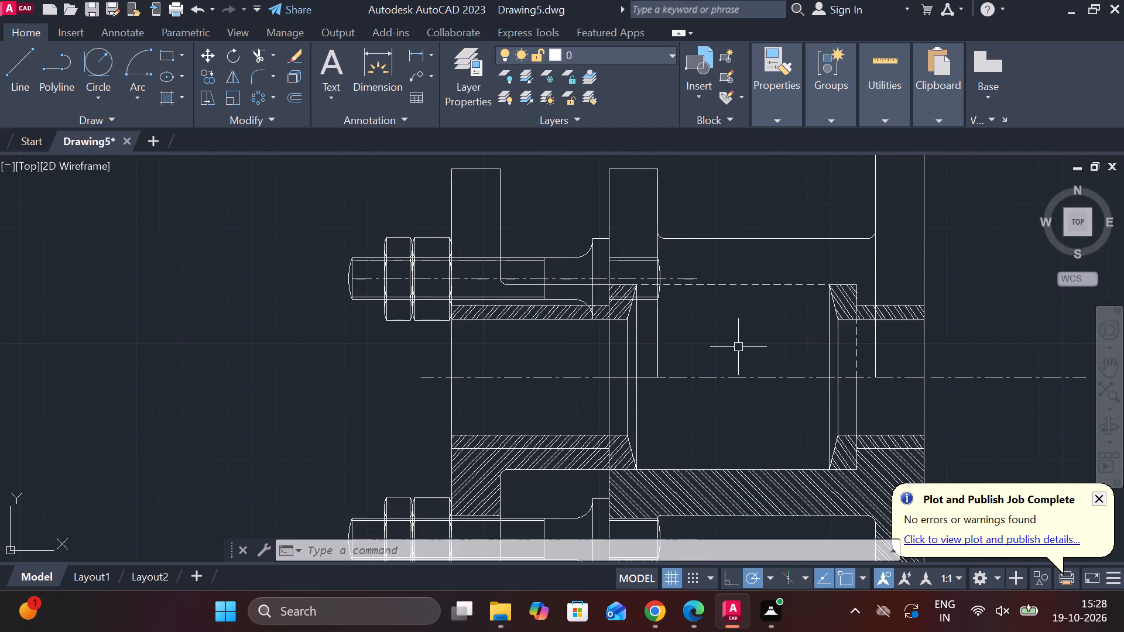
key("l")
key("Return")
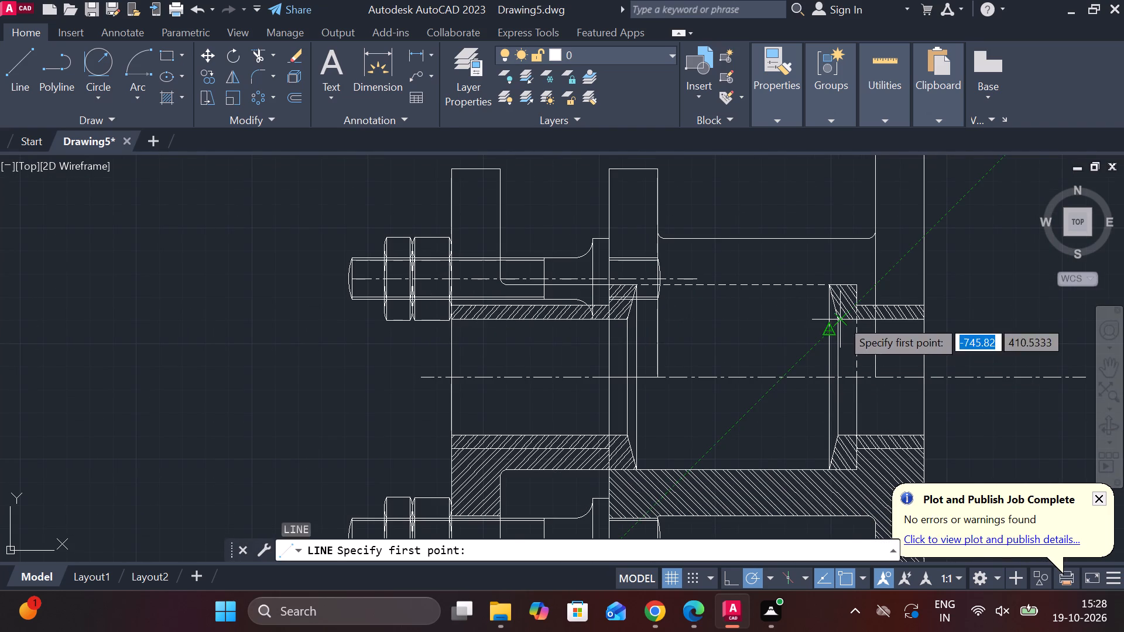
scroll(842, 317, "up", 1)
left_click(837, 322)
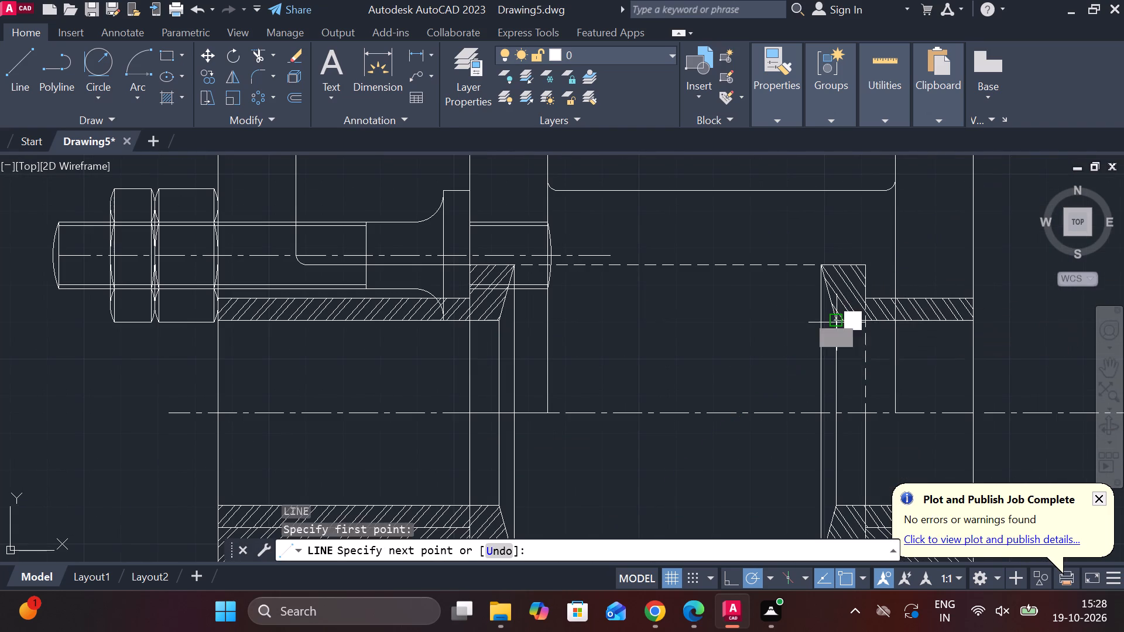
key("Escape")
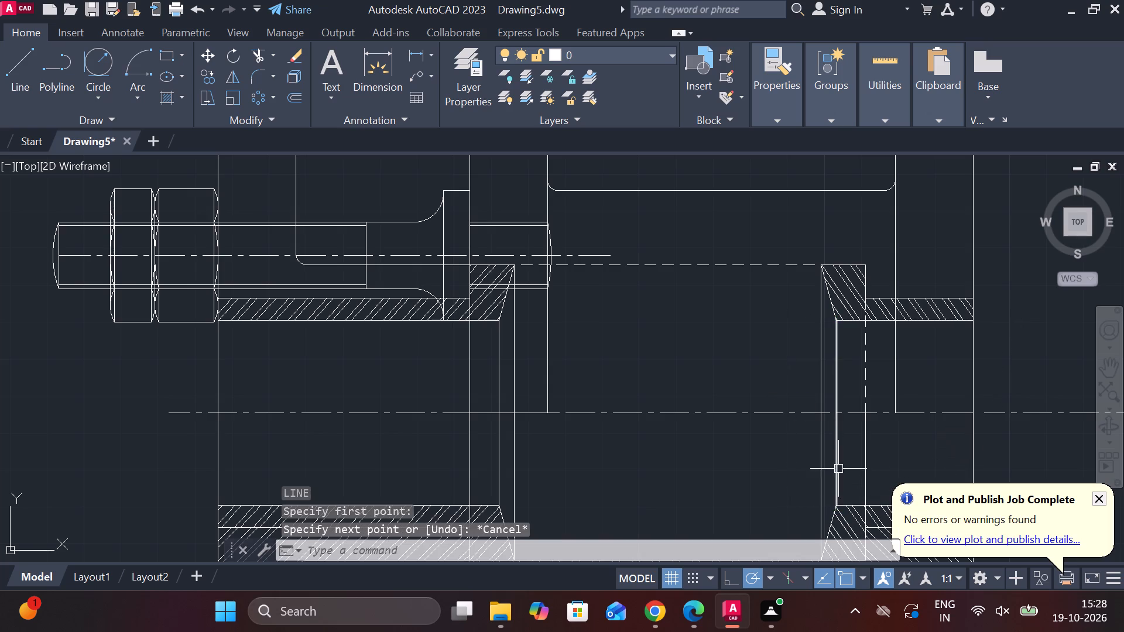
Draw a horizontal line about 232 units long from the body-side bush's upper shoulder corner across the assembly to beyond the upper nut pair.
key("l")
key("Return")
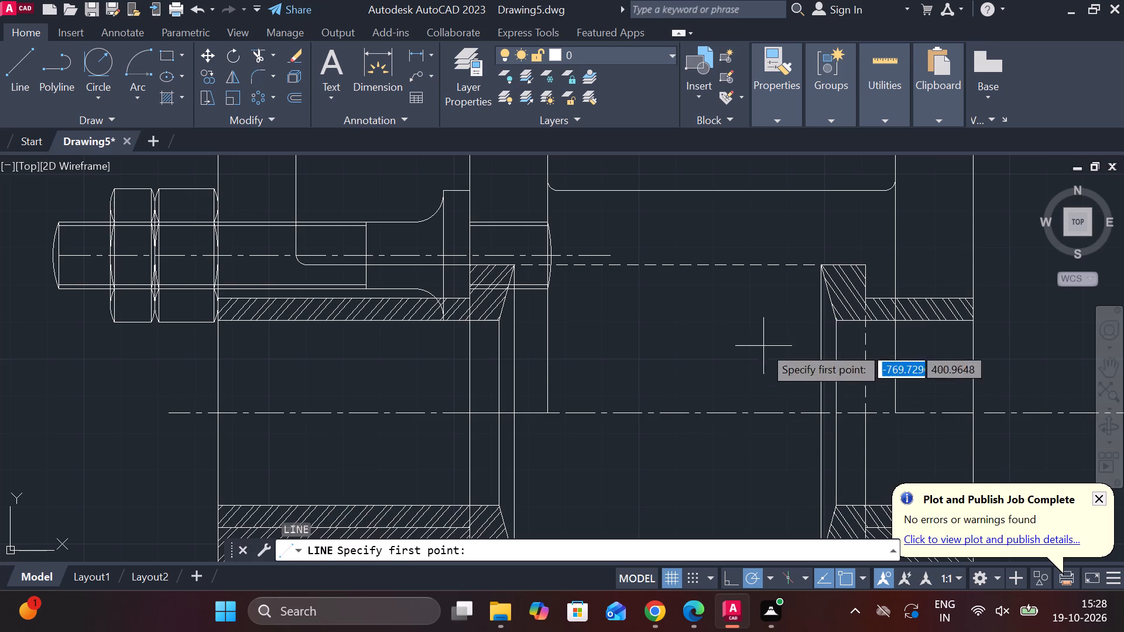
left_click(858, 300)
middle_click_drag(871, 460, 841, 410)
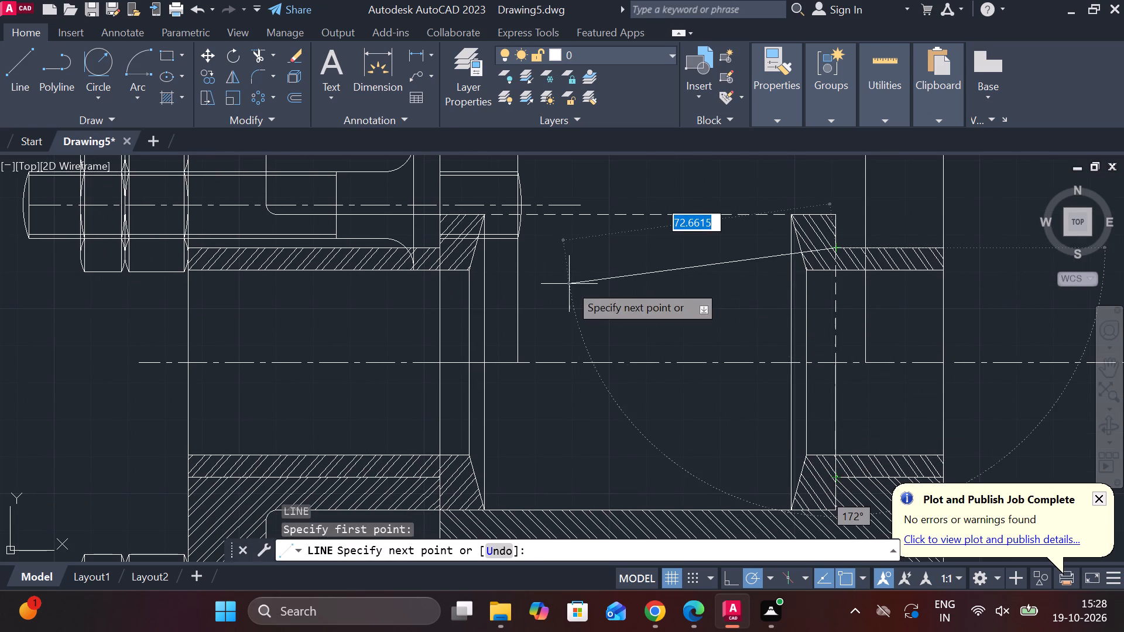
scroll(570, 284, "down", 1)
middle_click_drag(573, 284, 712, 313)
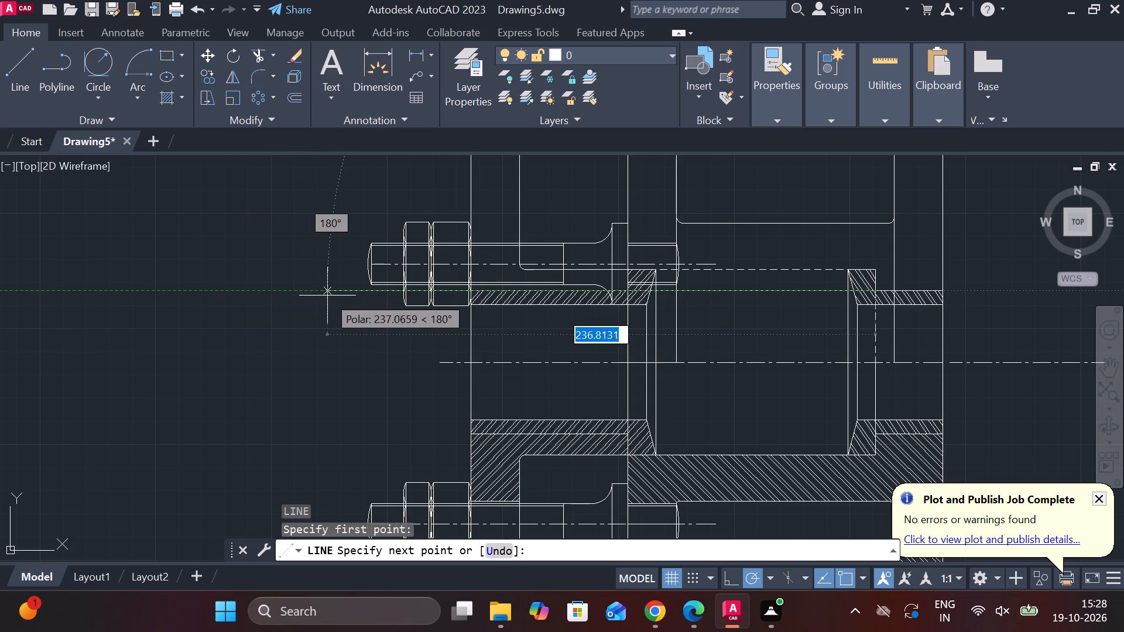
scroll(362, 300, "up", 2)
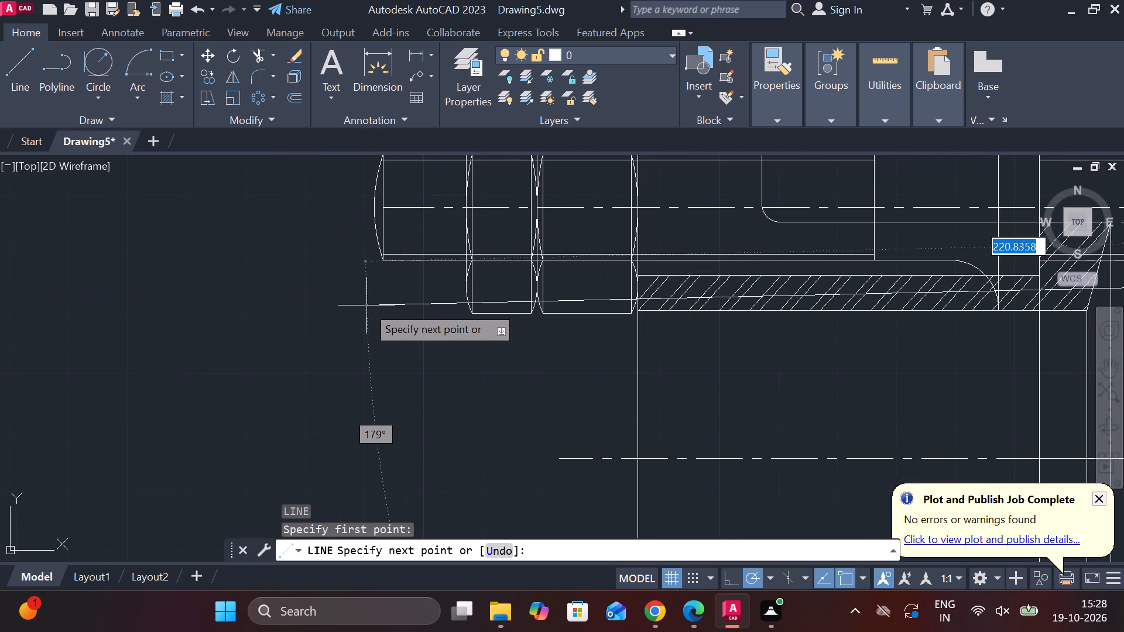
left_click(297, 277)
scroll(300, 281, "down", 2)
middle_click_drag(336, 310, 336, 260)
key("Escape")
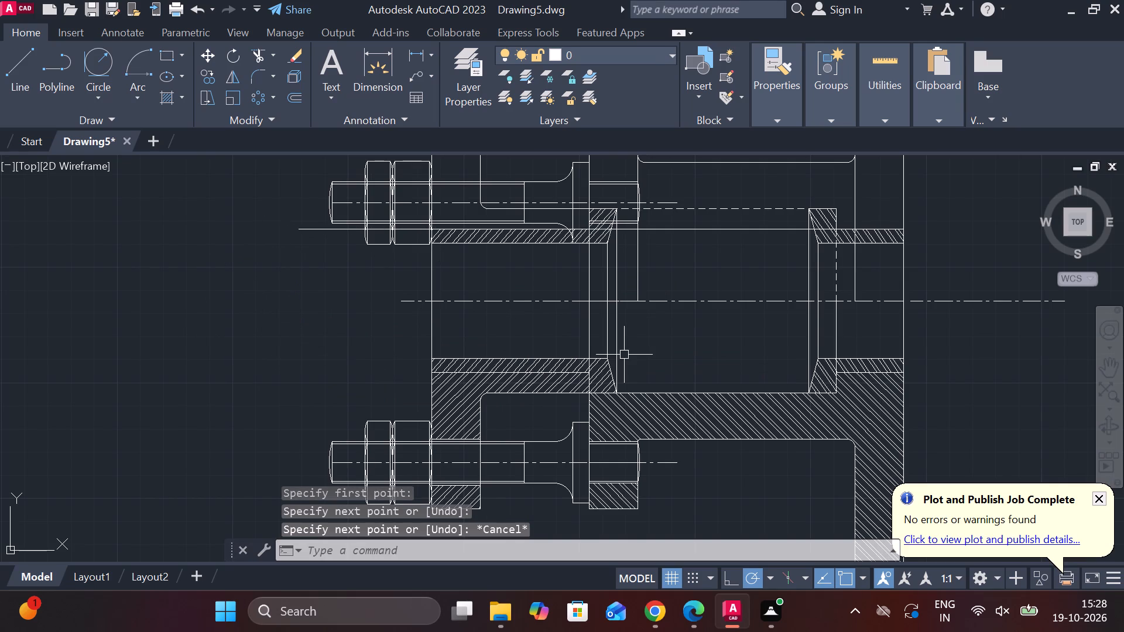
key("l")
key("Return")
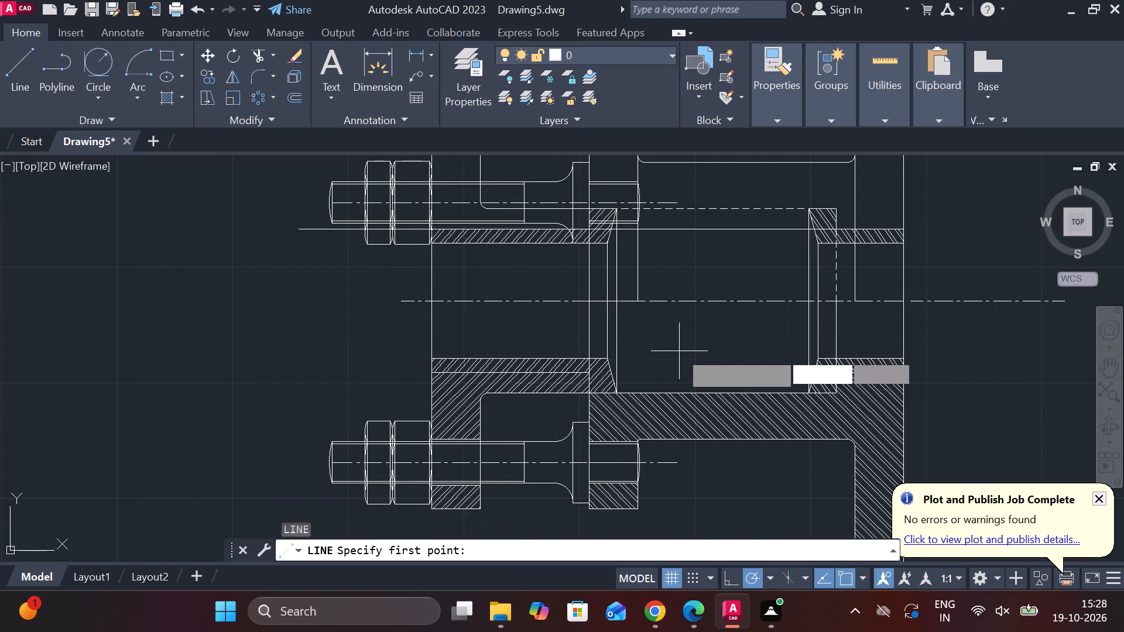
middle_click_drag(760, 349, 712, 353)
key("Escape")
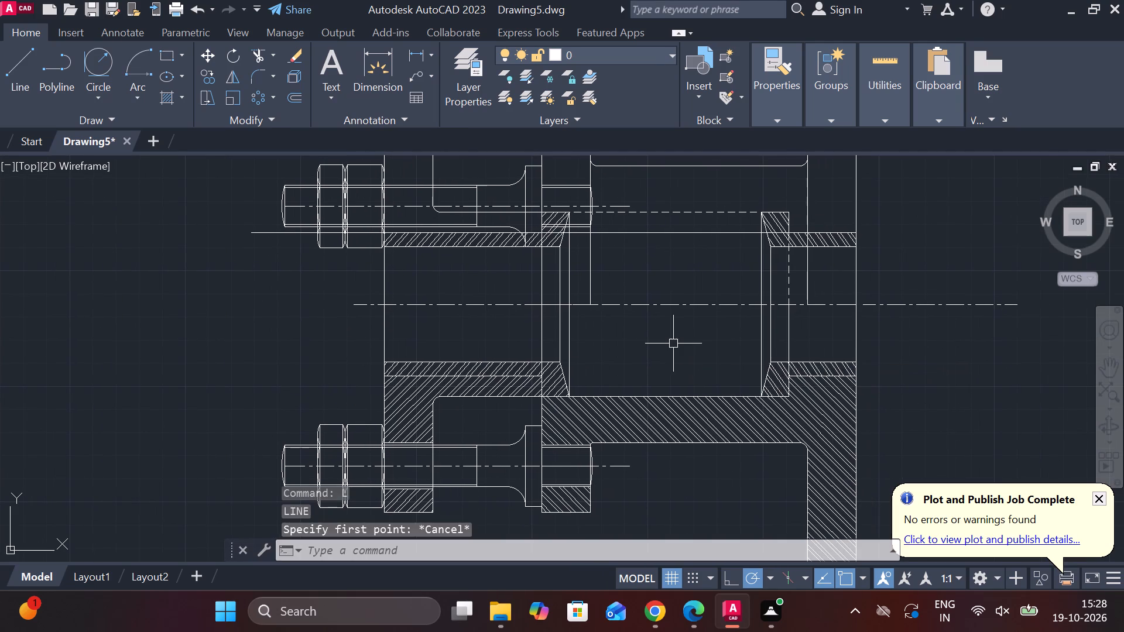
Trim the upper stud's outline, thread lines and overlapping bush hatching where they cross the body flange.
type("TR")
key("space")
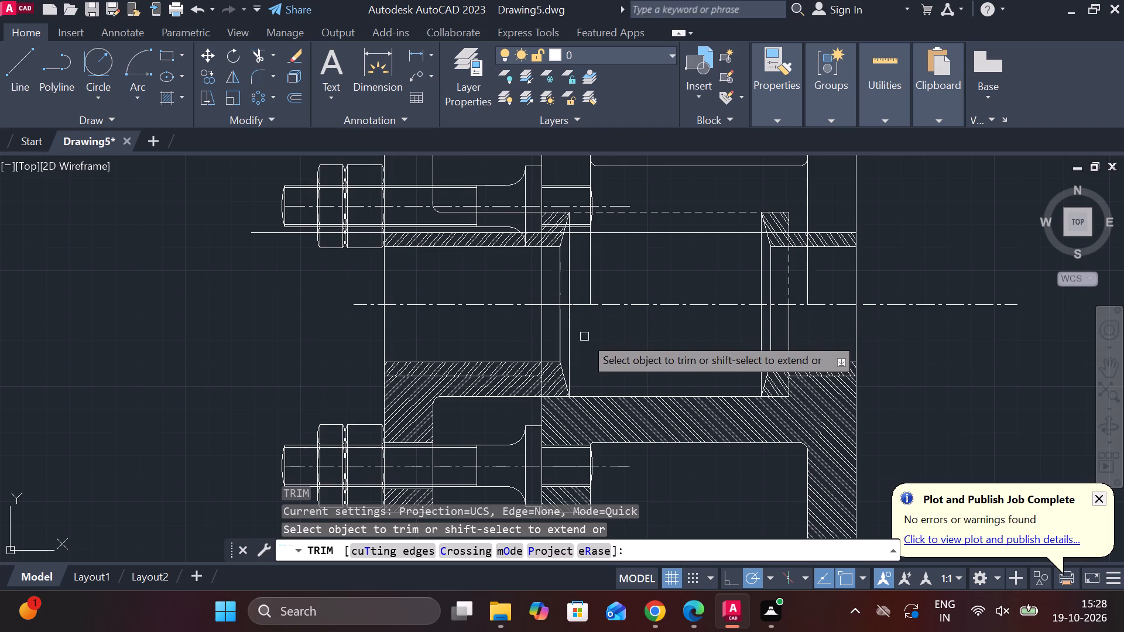
middle_click_drag(583, 285, 616, 431)
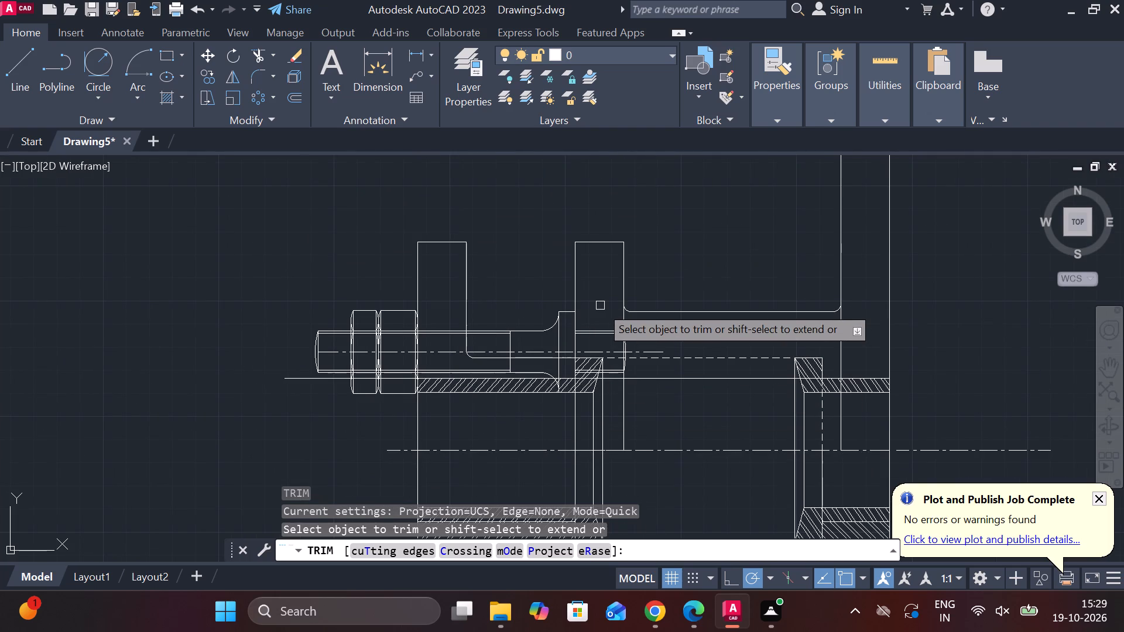
left_click_drag(600, 301, 602, 331)
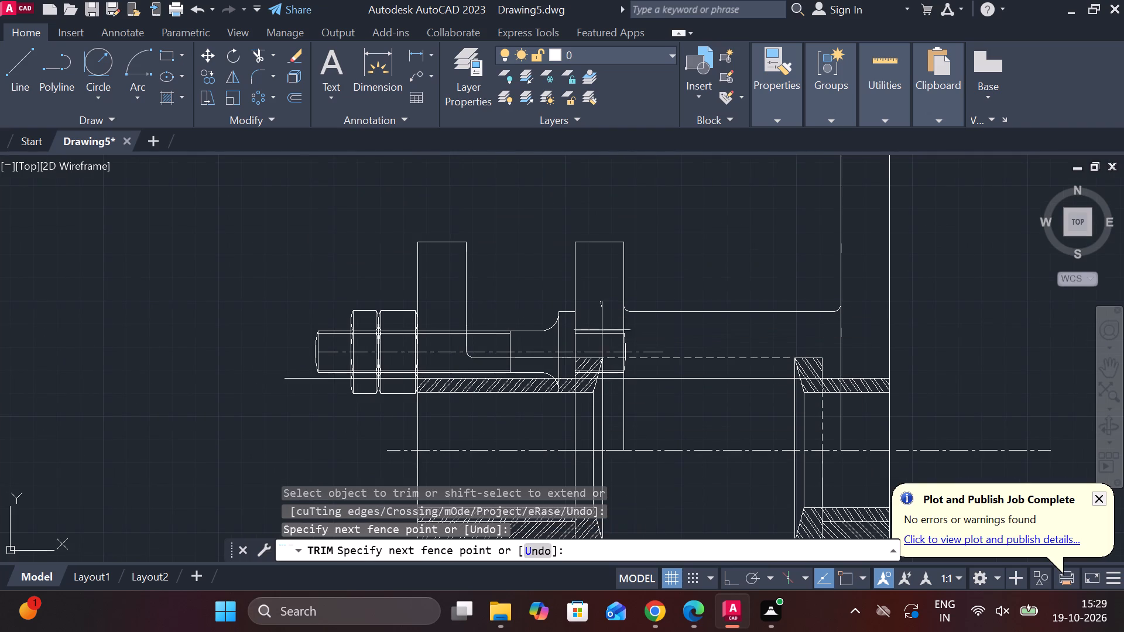
left_click_drag(602, 331, 597, 368)
left_click(600, 368)
double_click(587, 368)
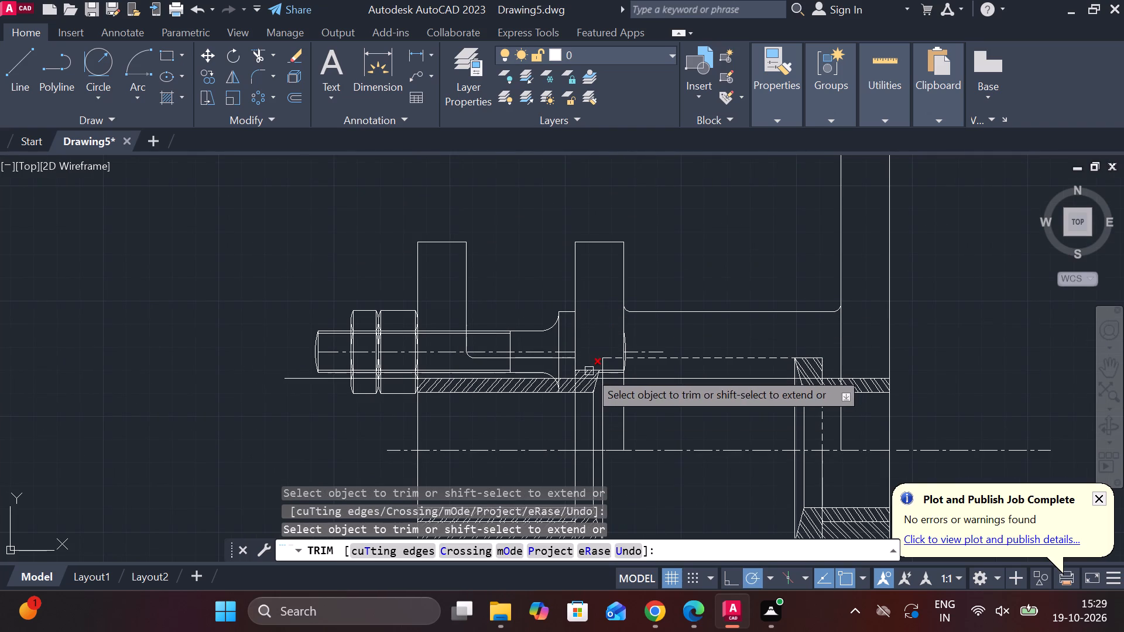
left_click(610, 371)
left_click(607, 371)
left_click(598, 366)
left_click(594, 369)
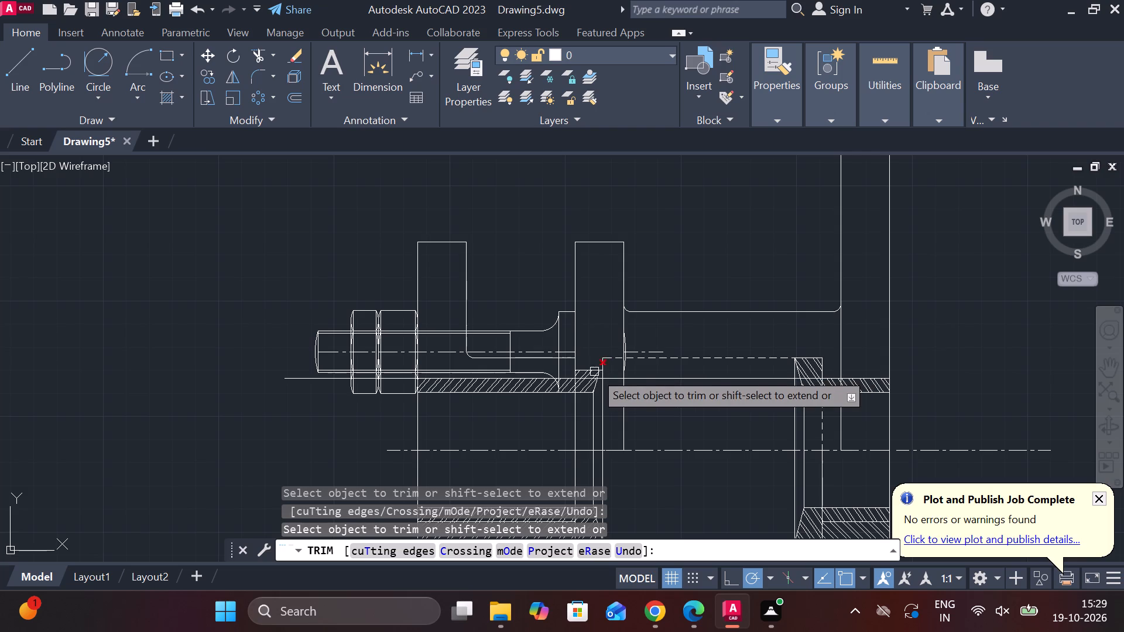
left_click(594, 372)
Trim the stud centreline, dashed bore line and rounded stud tip projecting past the body flange's inner face.
scroll(602, 373, "up", 1)
left_click(615, 353)
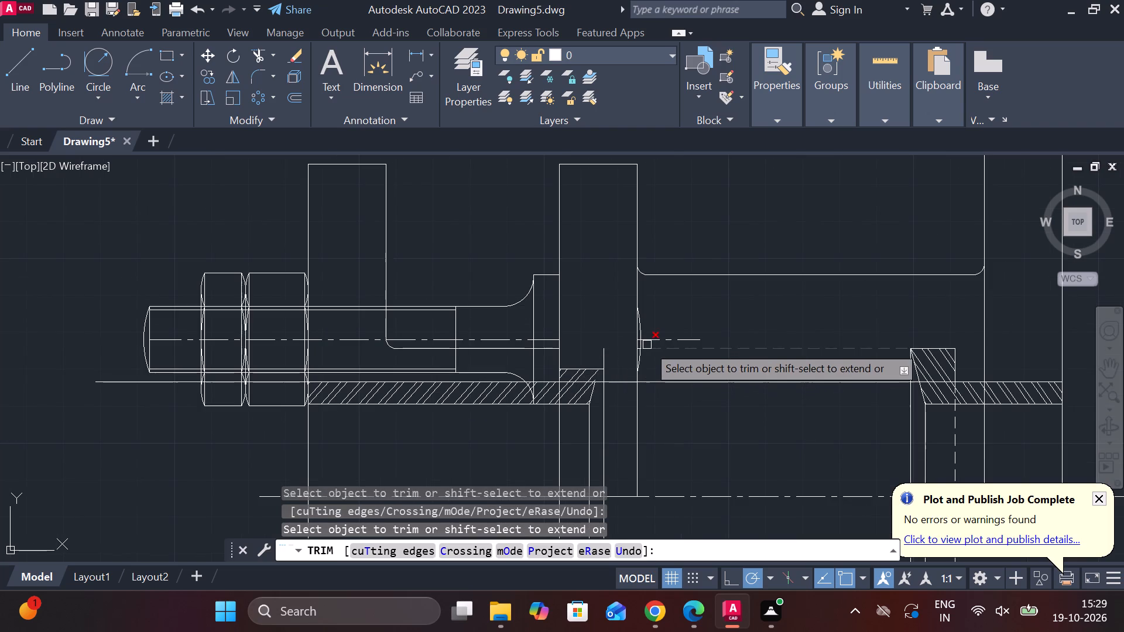
left_click(666, 340)
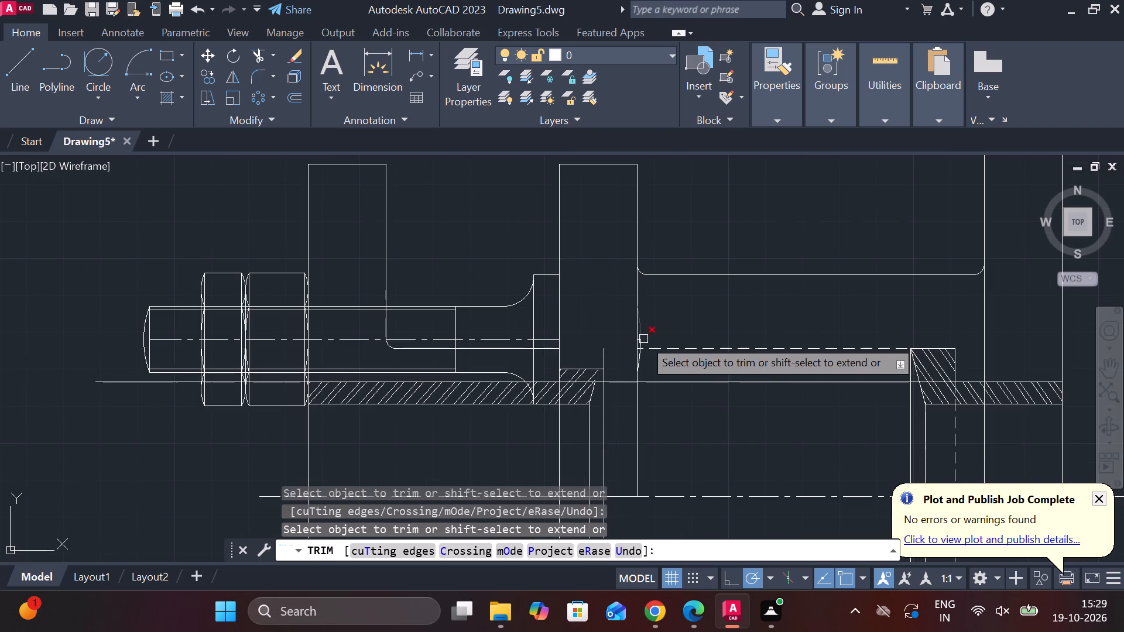
left_click(643, 339)
left_click(656, 348)
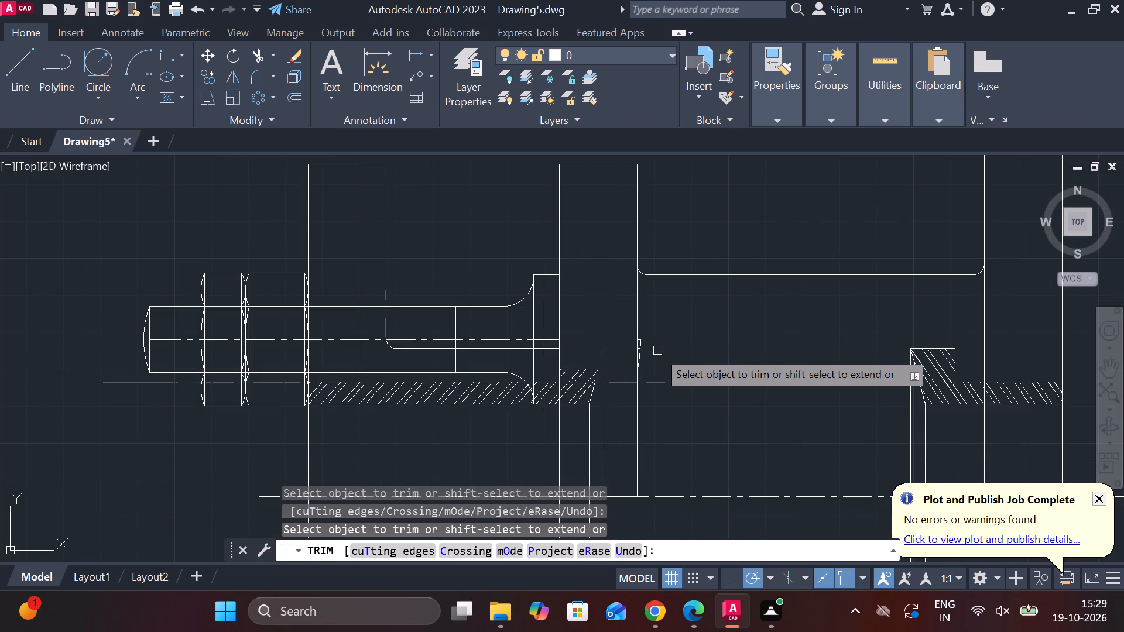
left_click(605, 367)
scroll(650, 356, "up", 3)
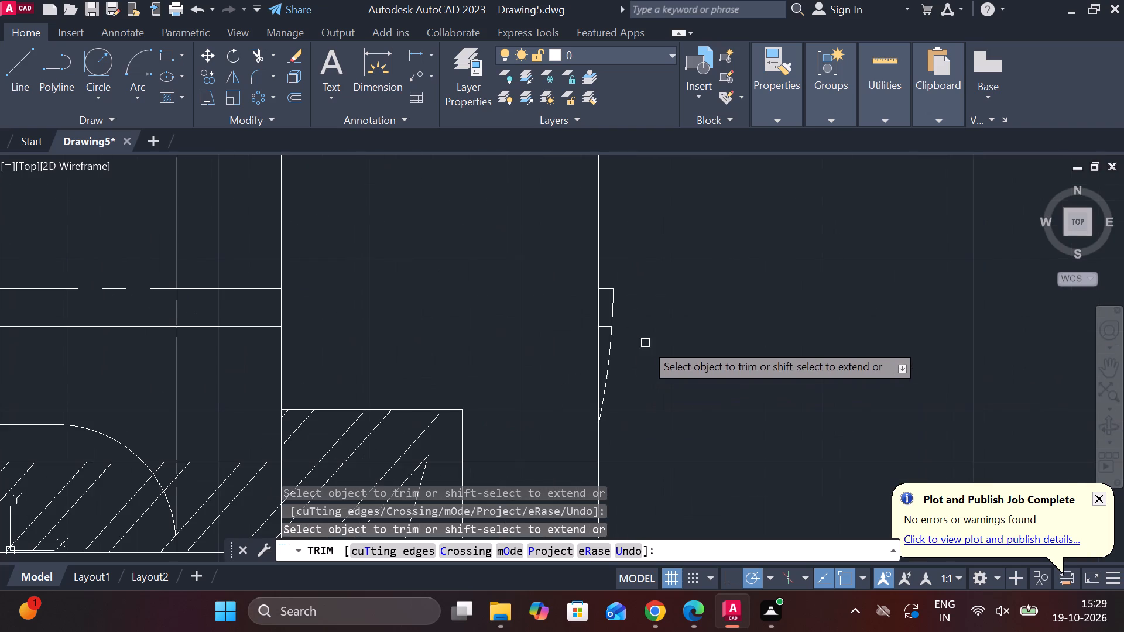
left_click(613, 327)
left_click(608, 314)
left_click(607, 286)
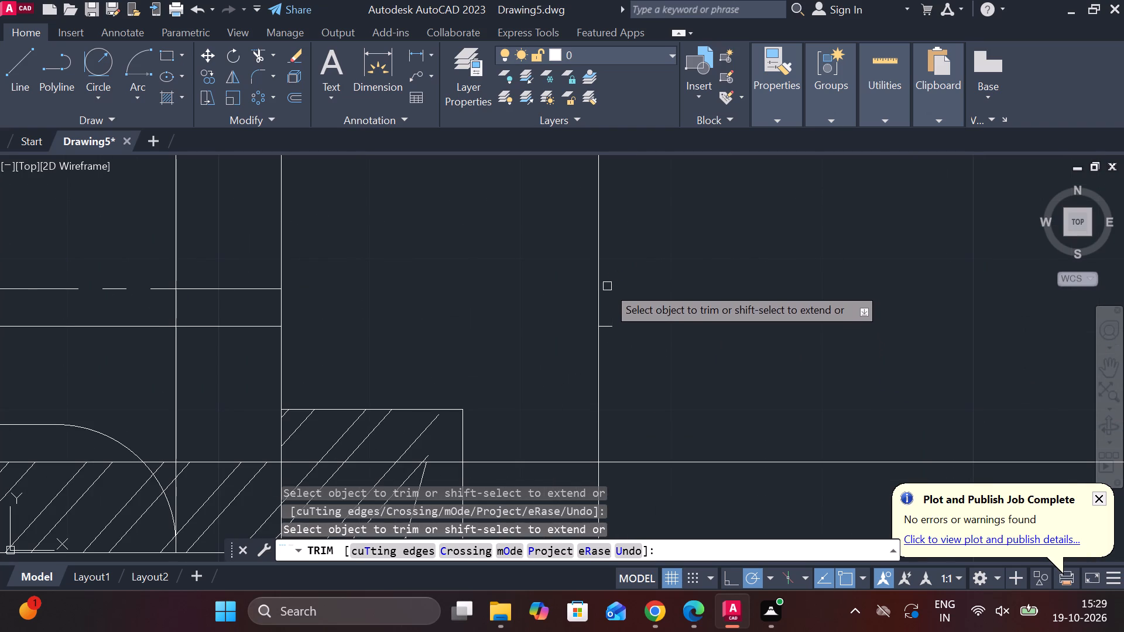
left_click(609, 324)
Trim the upper gland-side bush's shoulder outline, tapered end, lower edge and hatching inside the body flange.
scroll(623, 329, "down", 2)
scroll(801, 327, "down", 1)
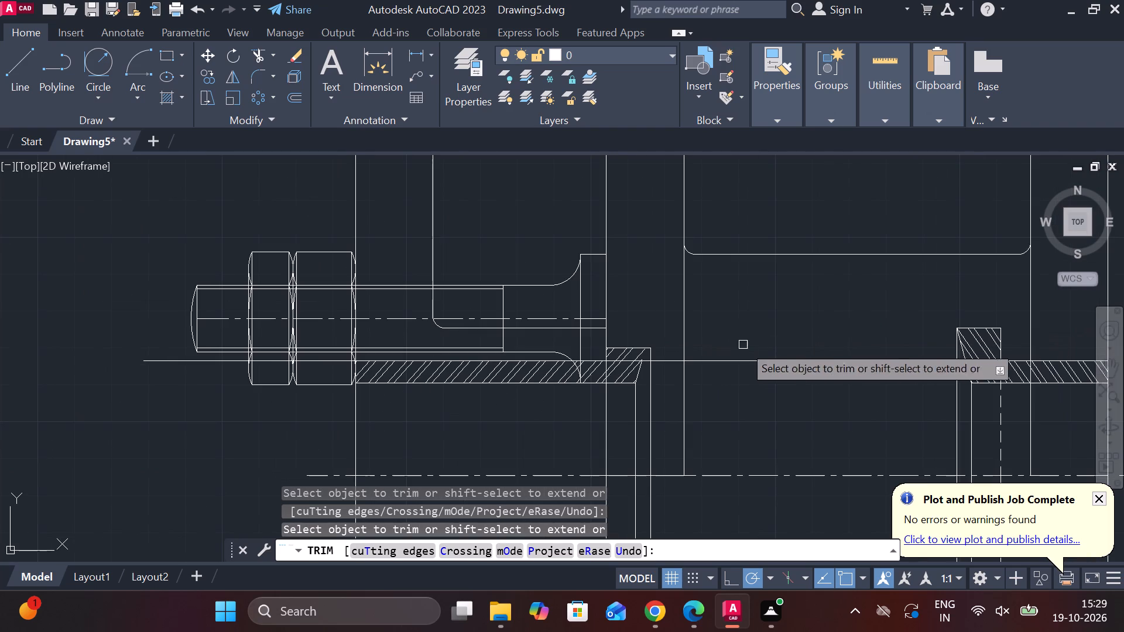
scroll(630, 377, "up", 2)
left_click(649, 319)
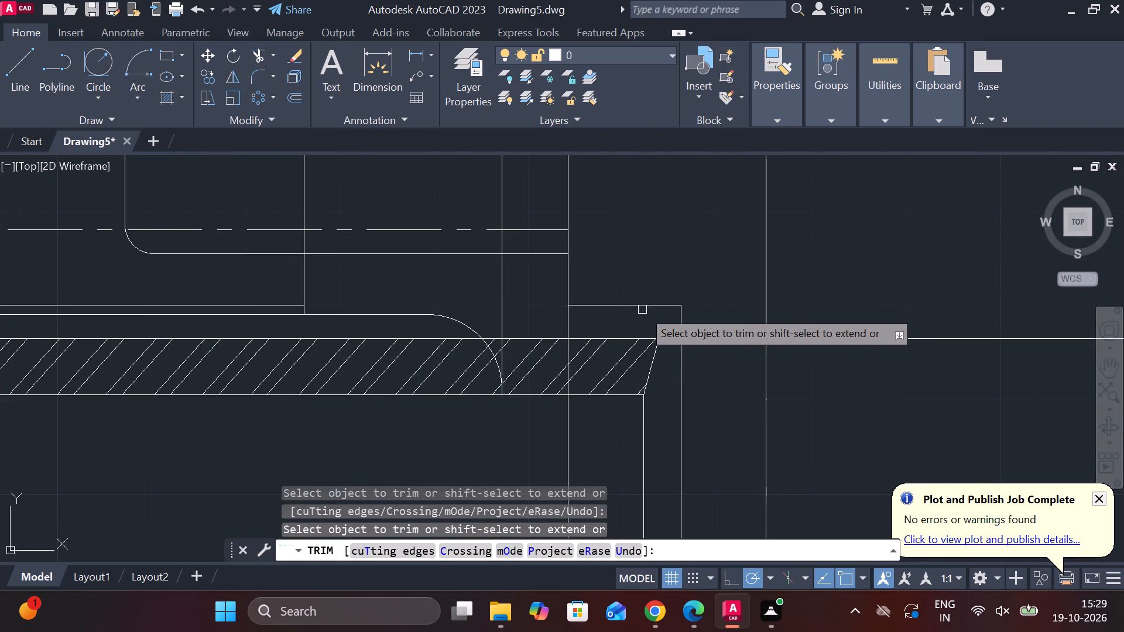
left_click(640, 308)
left_click(678, 315)
scroll(672, 308, "down", 1)
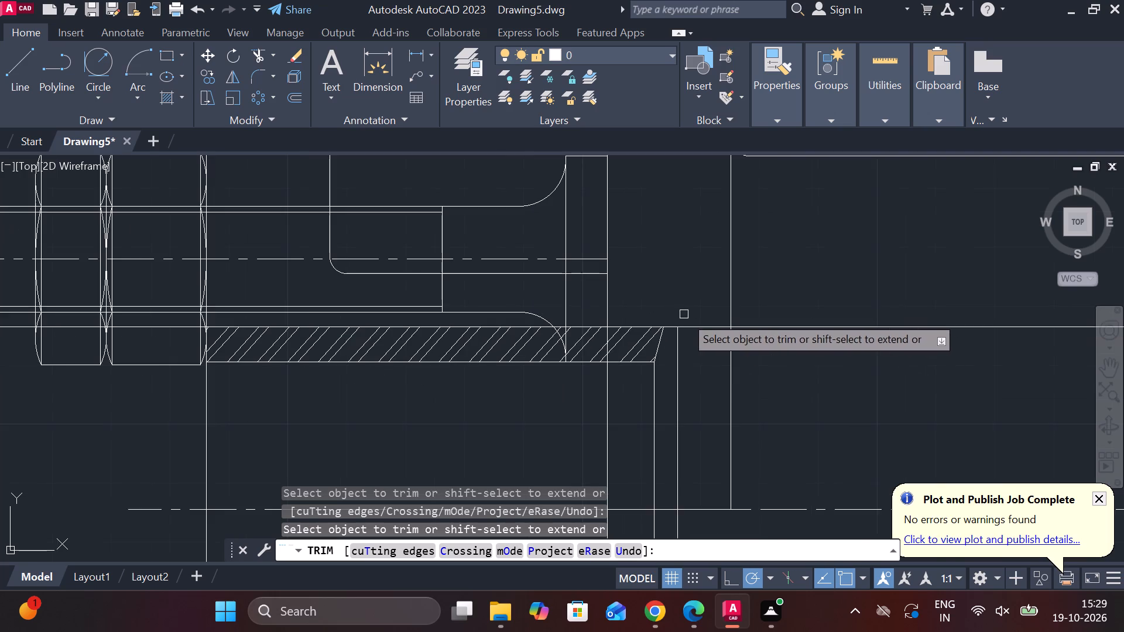
scroll(685, 355, "down", 2)
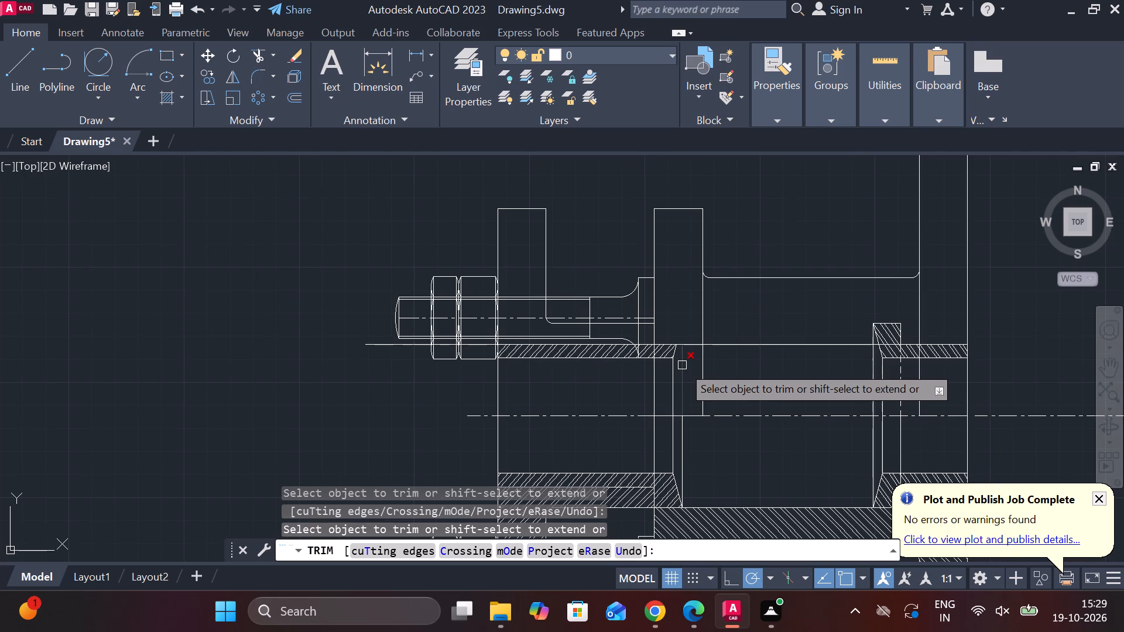
scroll(682, 365, "up", 2)
left_click(663, 343)
left_click(659, 345)
left_click(642, 346)
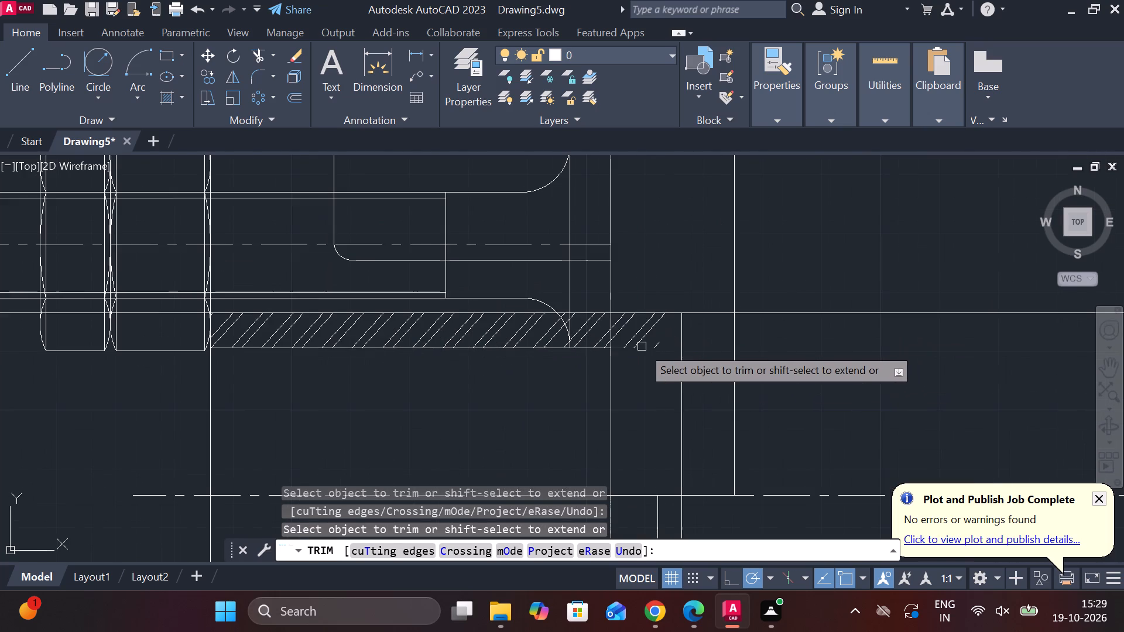
left_click(636, 339)
left_click(652, 348)
left_click(679, 336)
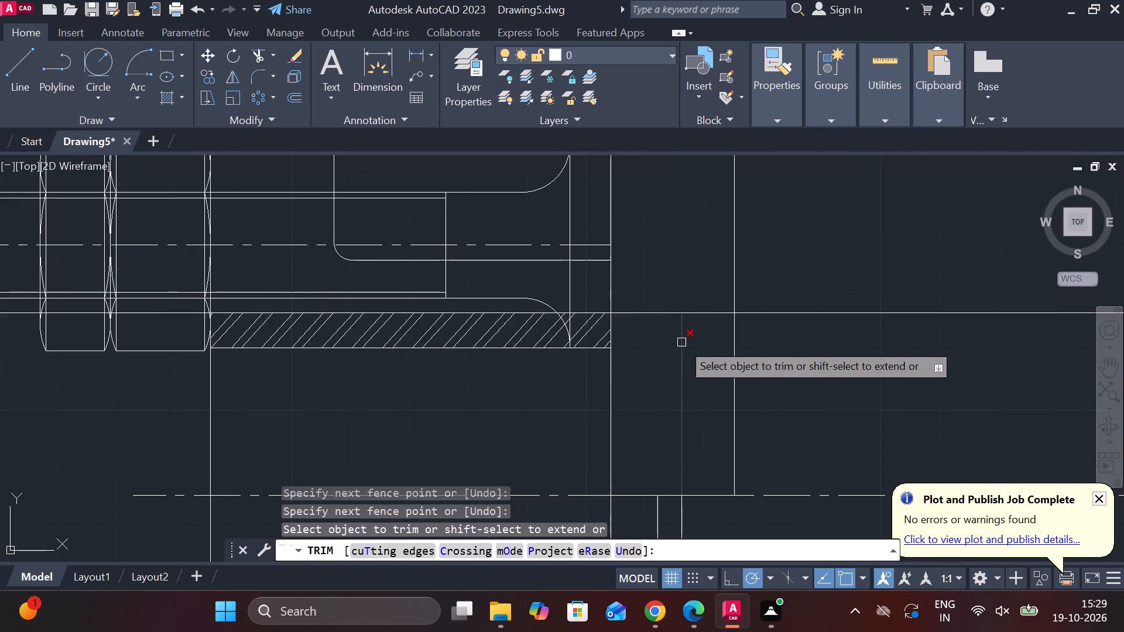
Trim the bush's remaining vertical end lines around the main centreline and the body flange's face line below it.
scroll(678, 358, "down", 2)
left_click(677, 393)
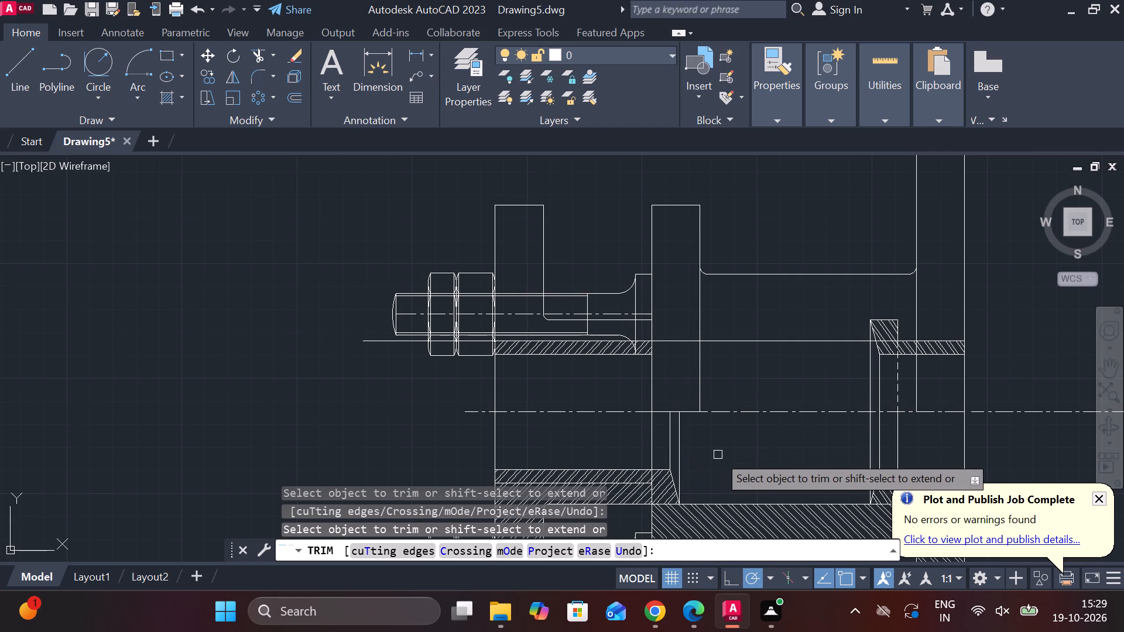
left_click(672, 446)
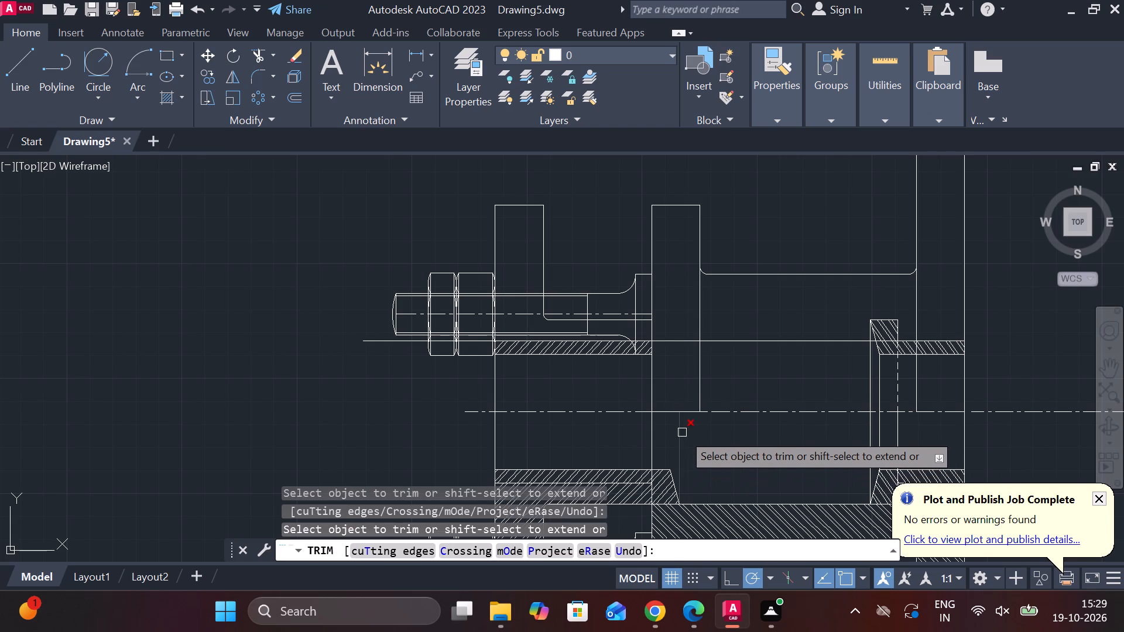
left_click(682, 432)
left_click(649, 438)
left_click(651, 436)
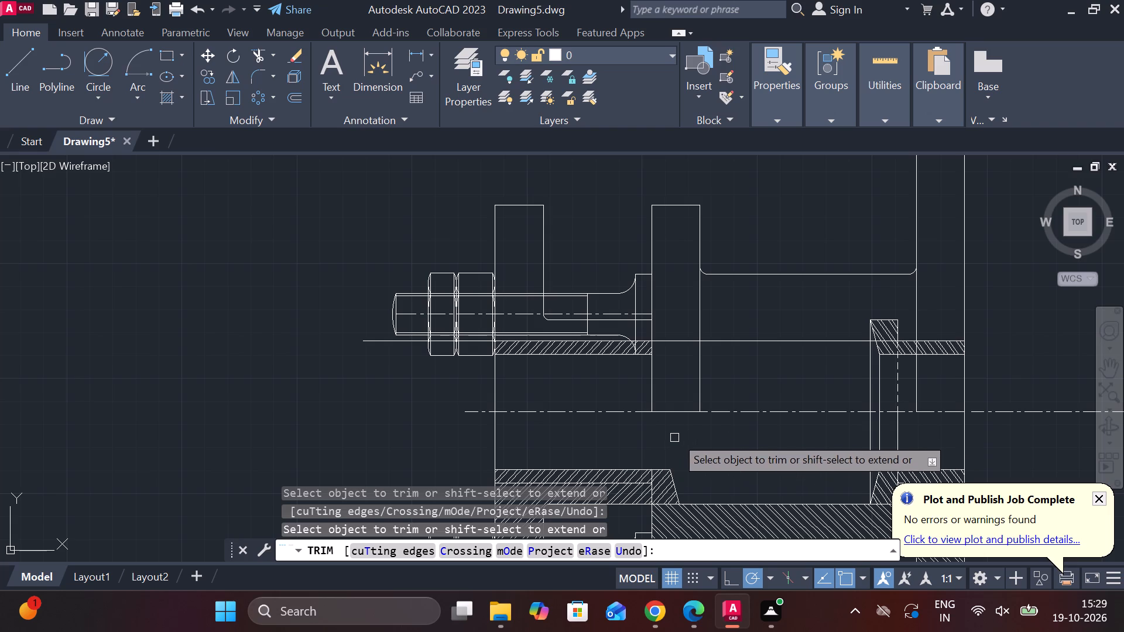
Remove the upper gland-side bush's hatching and lower edge between the gland flange's outer face and the body flange.
scroll(542, 338, "up", 1)
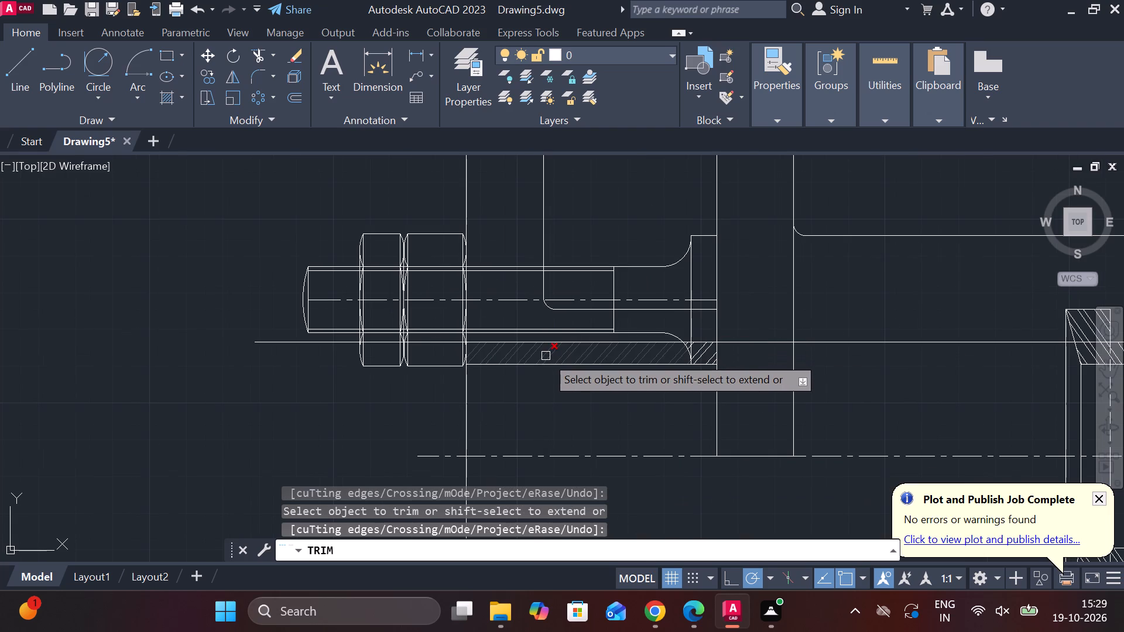
left_click(546, 356)
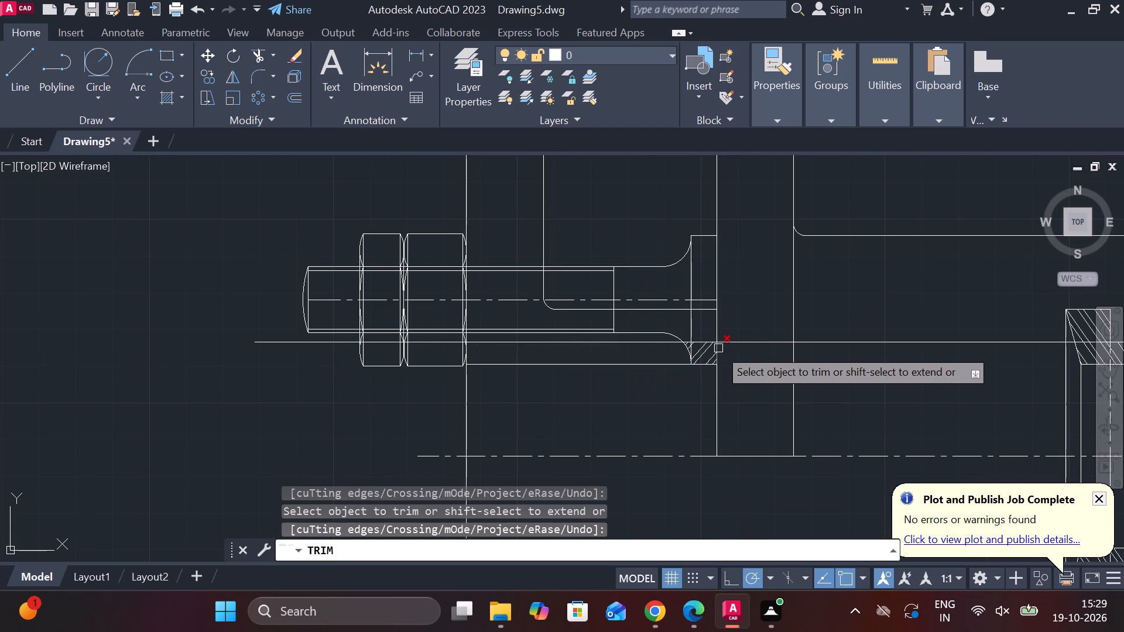
scroll(710, 349, "up", 2)
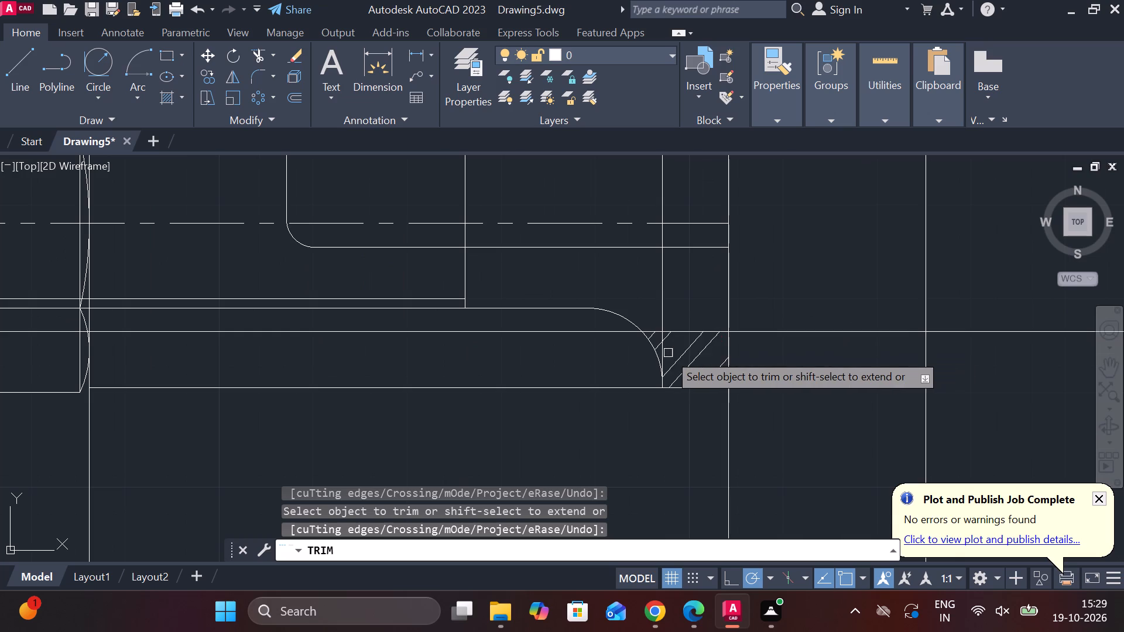
left_click(681, 353)
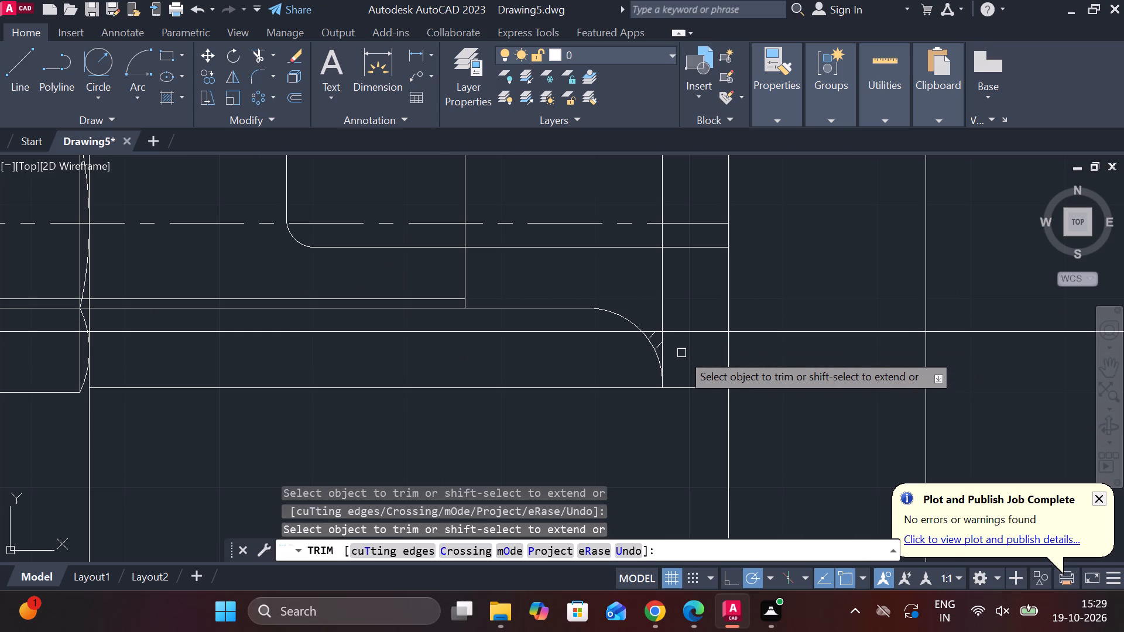
scroll(620, 400, "down", 1)
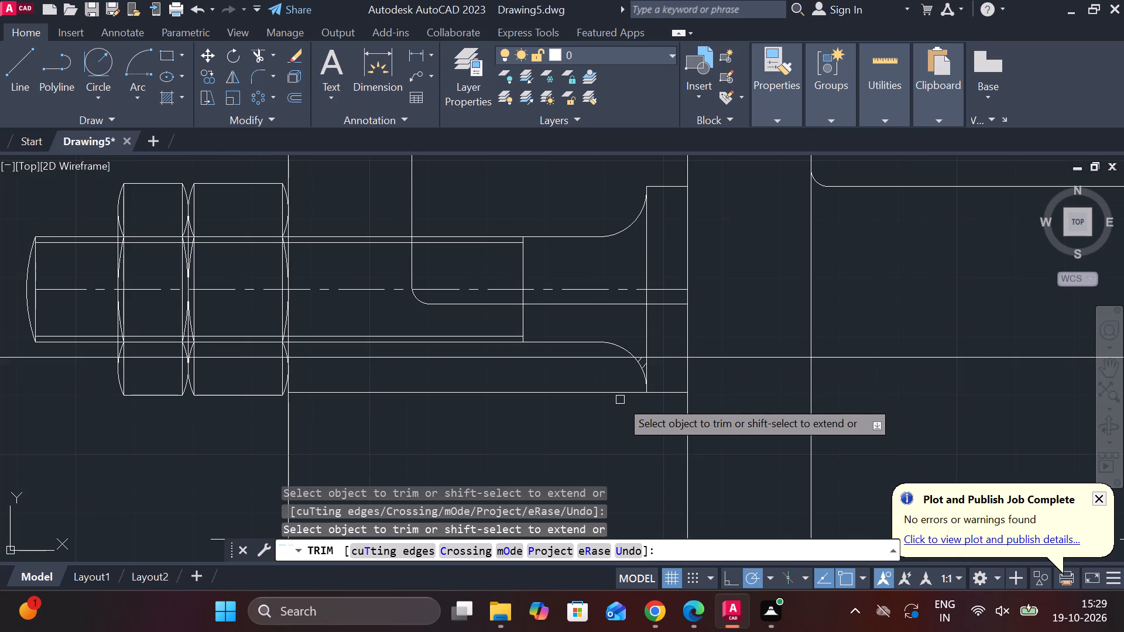
scroll(620, 400, "down", 1)
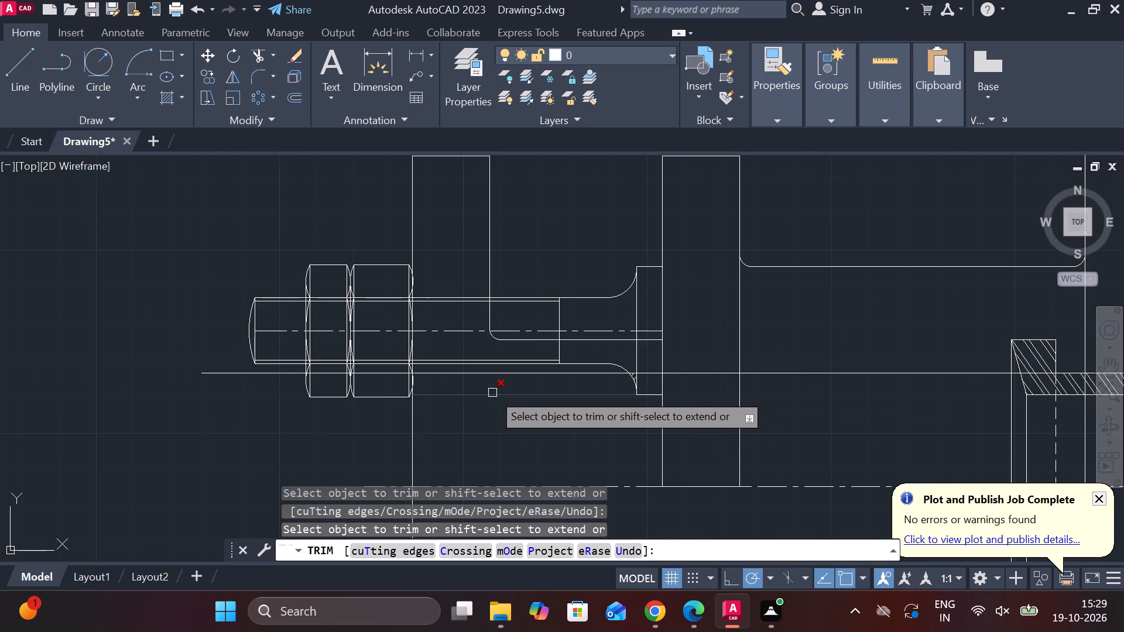
left_click(492, 393)
scroll(648, 392, "up", 4)
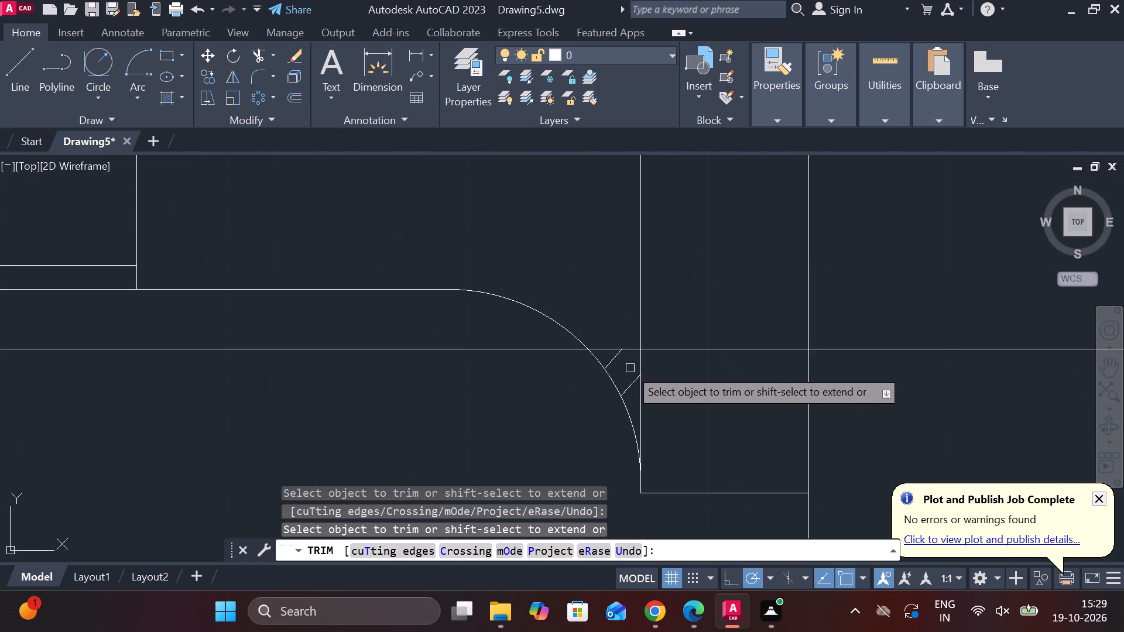
left_click(614, 359)
scroll(615, 386, "down", 3)
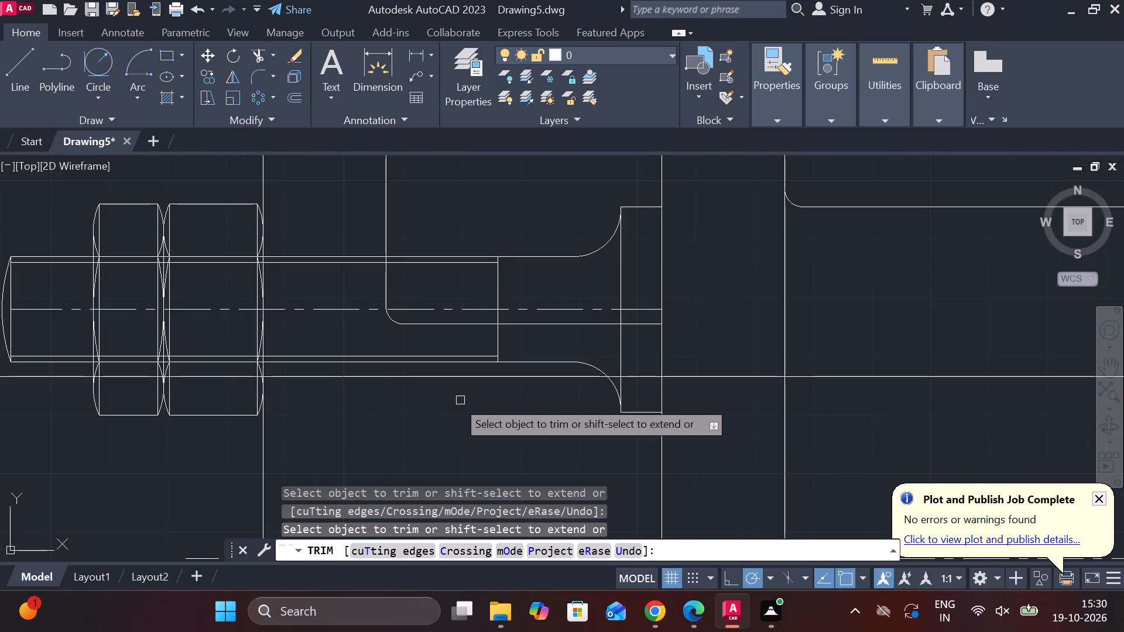
Trim the upper stud's outline, thread lines and centreline where they pass through the gland flange.
scroll(450, 399, "down", 1)
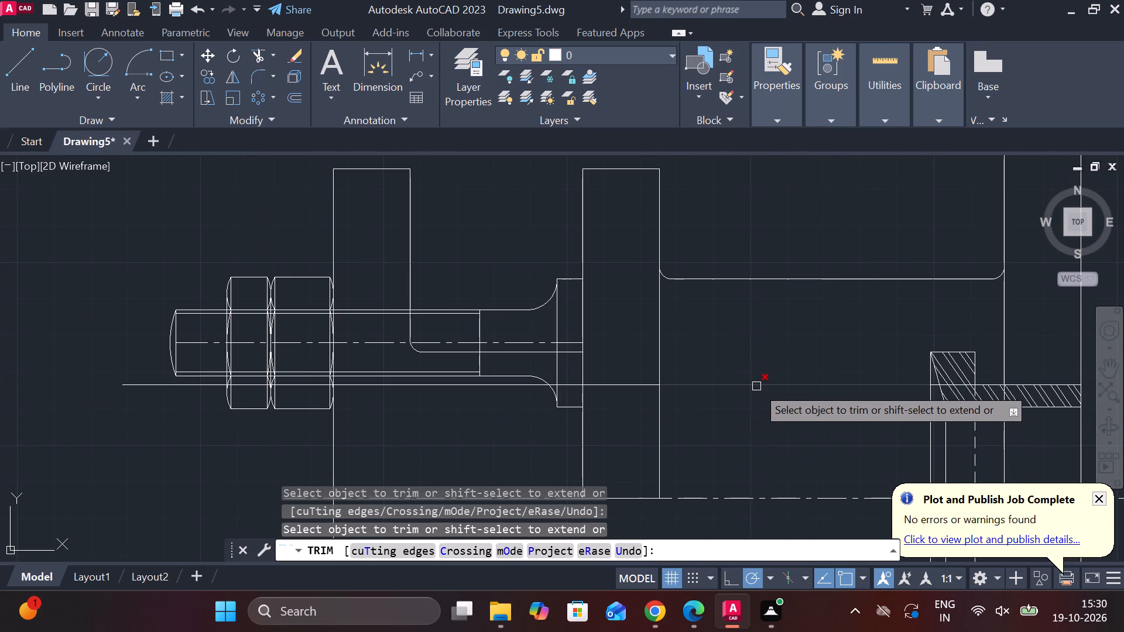
scroll(527, 412, "down", 2)
middle_click_drag(491, 418, 506, 423)
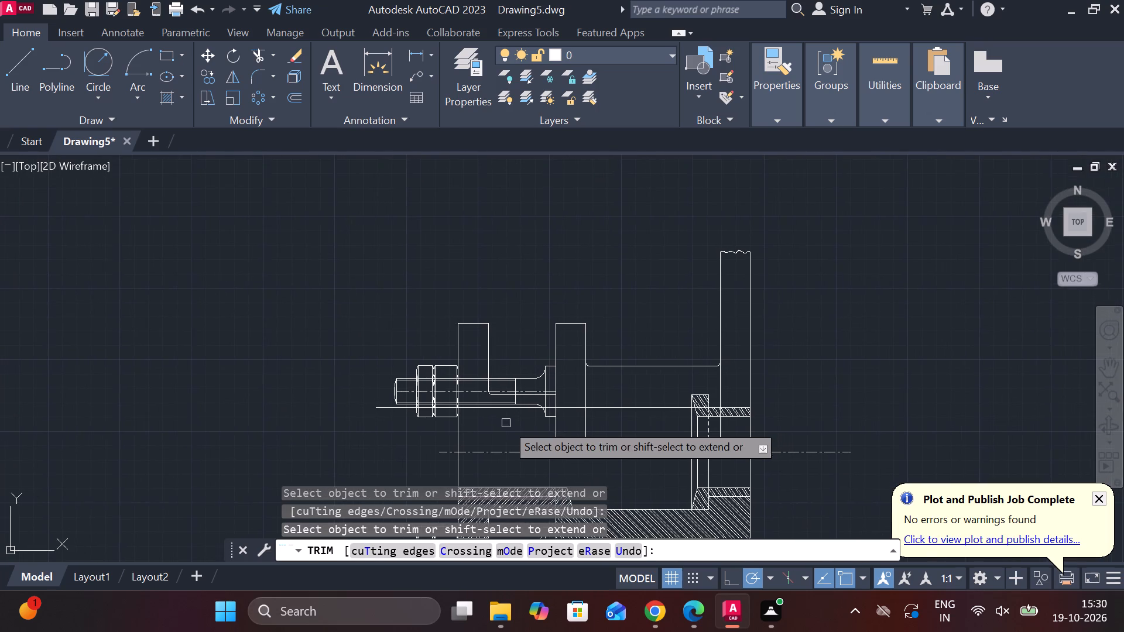
scroll(503, 407, "up", 2)
middle_click_drag(523, 441, 558, 443)
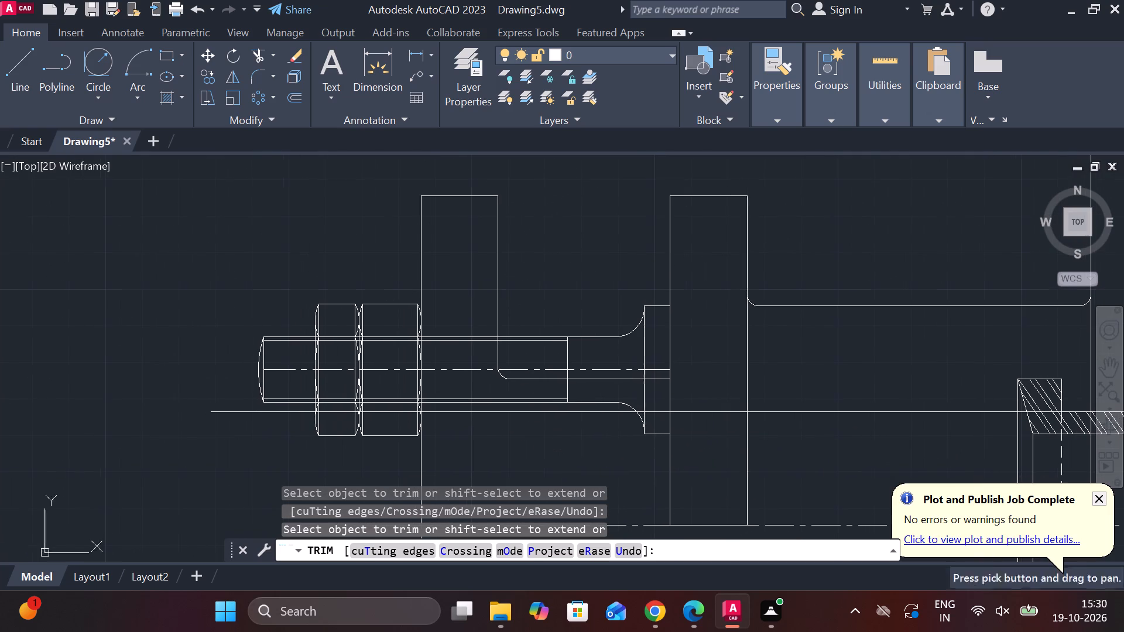
middle_click_drag(560, 435, 601, 451)
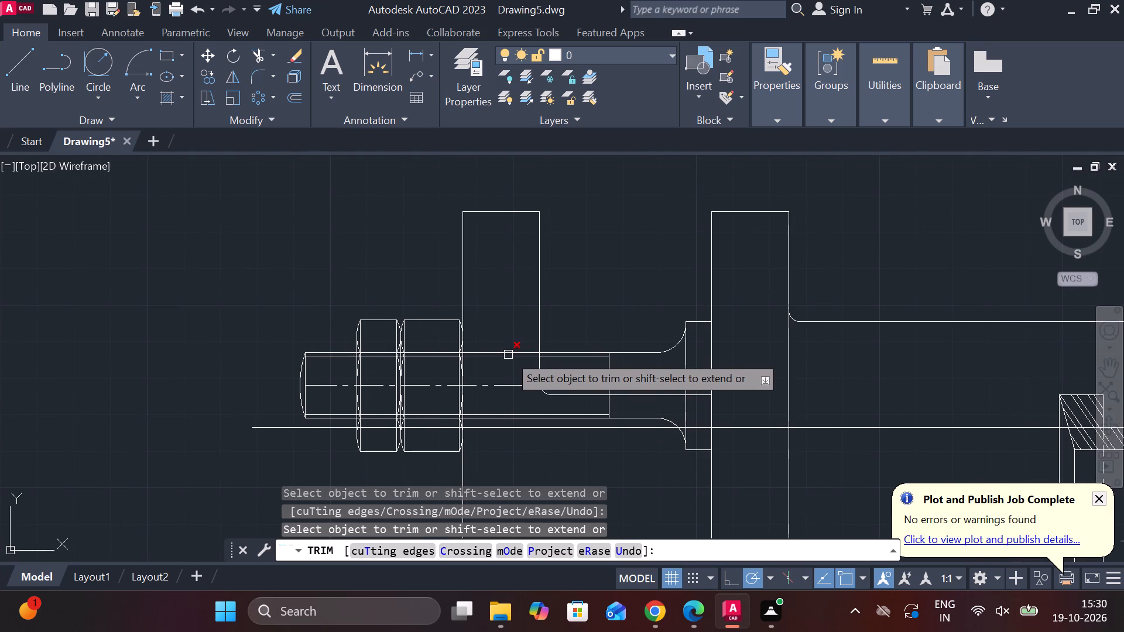
left_click_drag(497, 313, 503, 365)
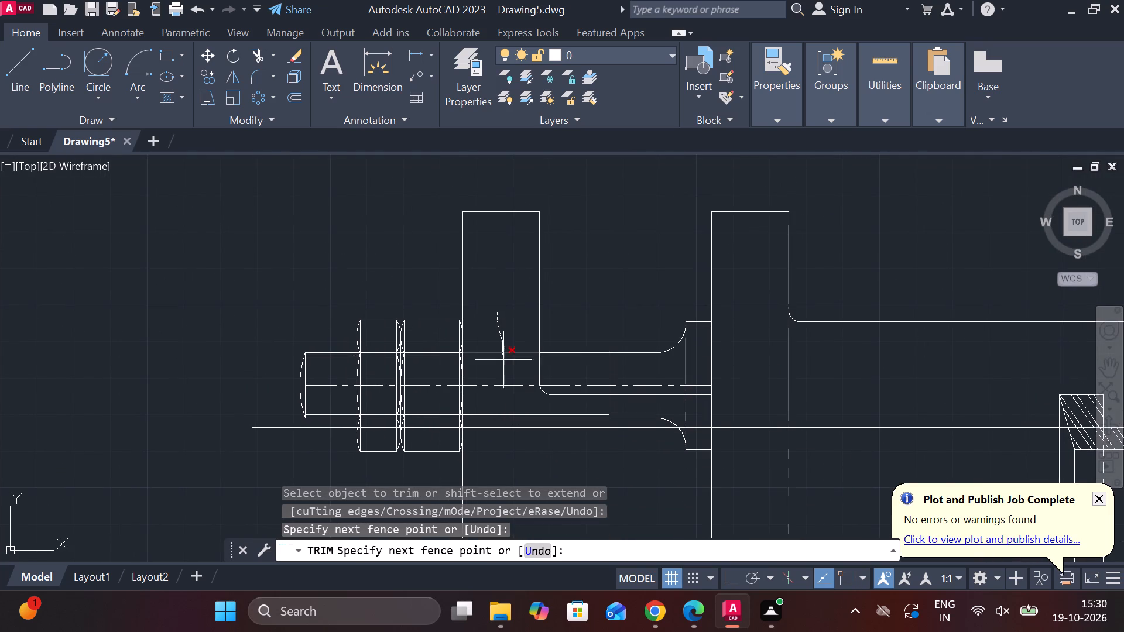
left_click_drag(503, 365, 501, 424)
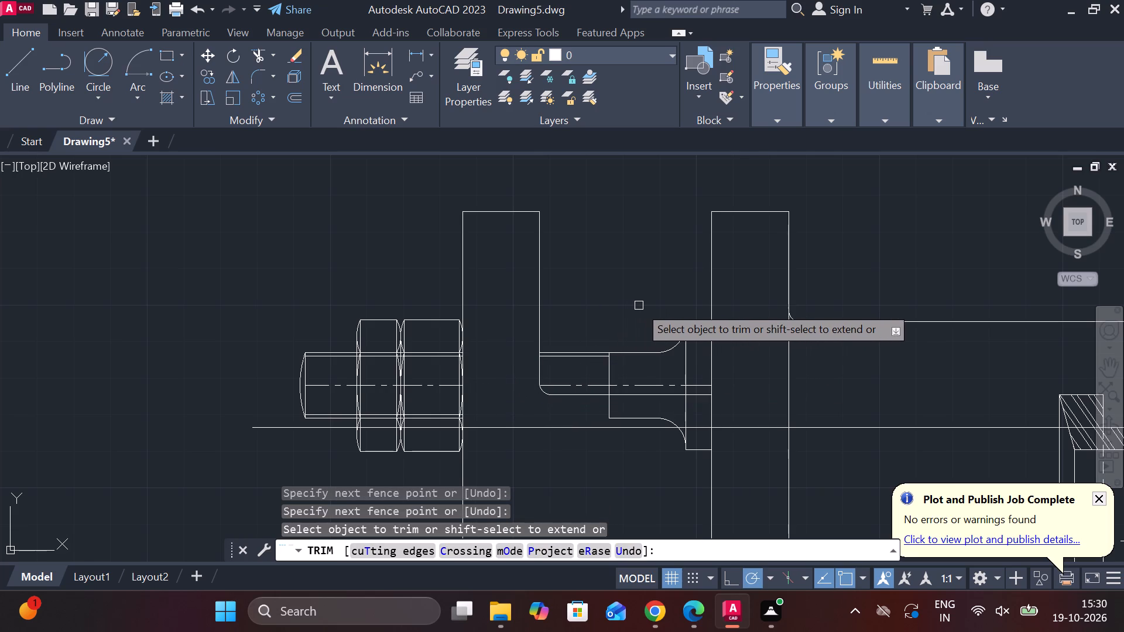
key("Escape")
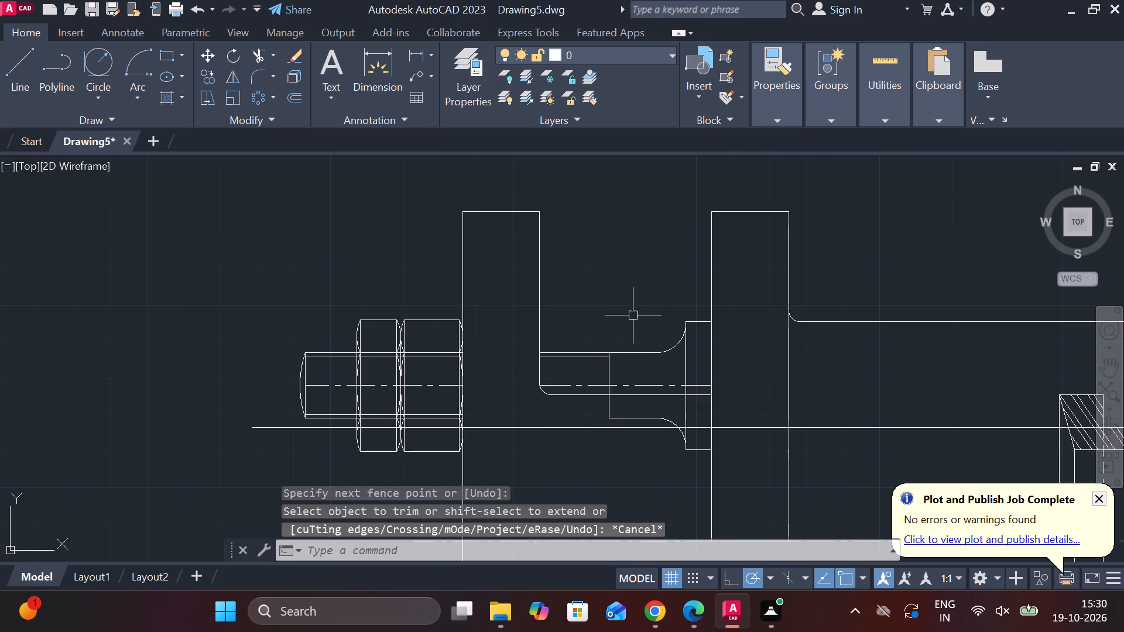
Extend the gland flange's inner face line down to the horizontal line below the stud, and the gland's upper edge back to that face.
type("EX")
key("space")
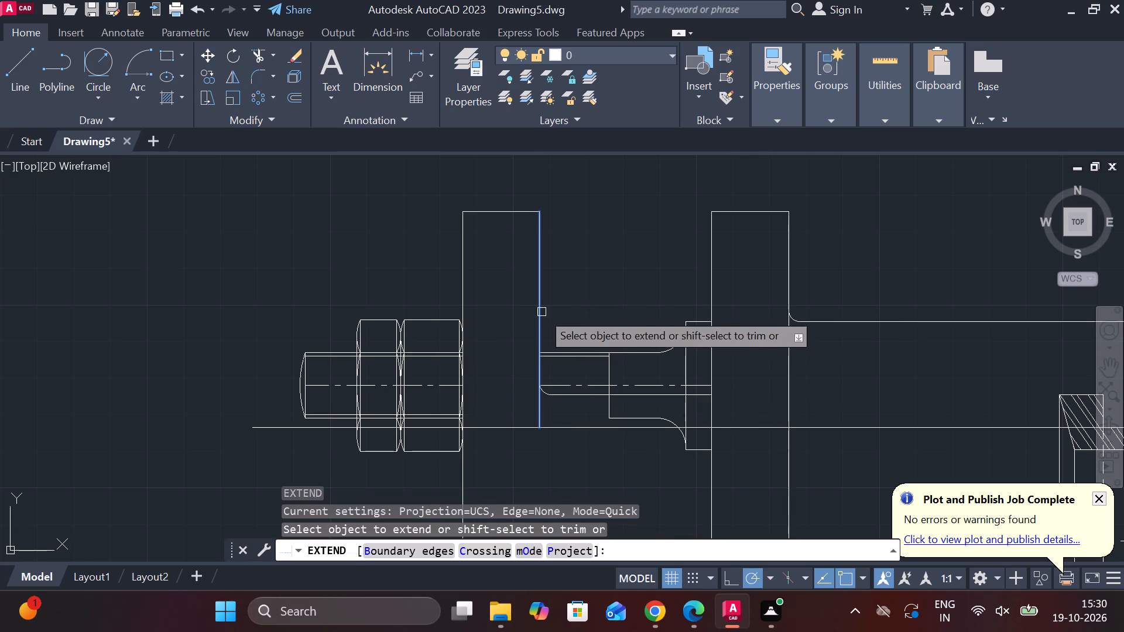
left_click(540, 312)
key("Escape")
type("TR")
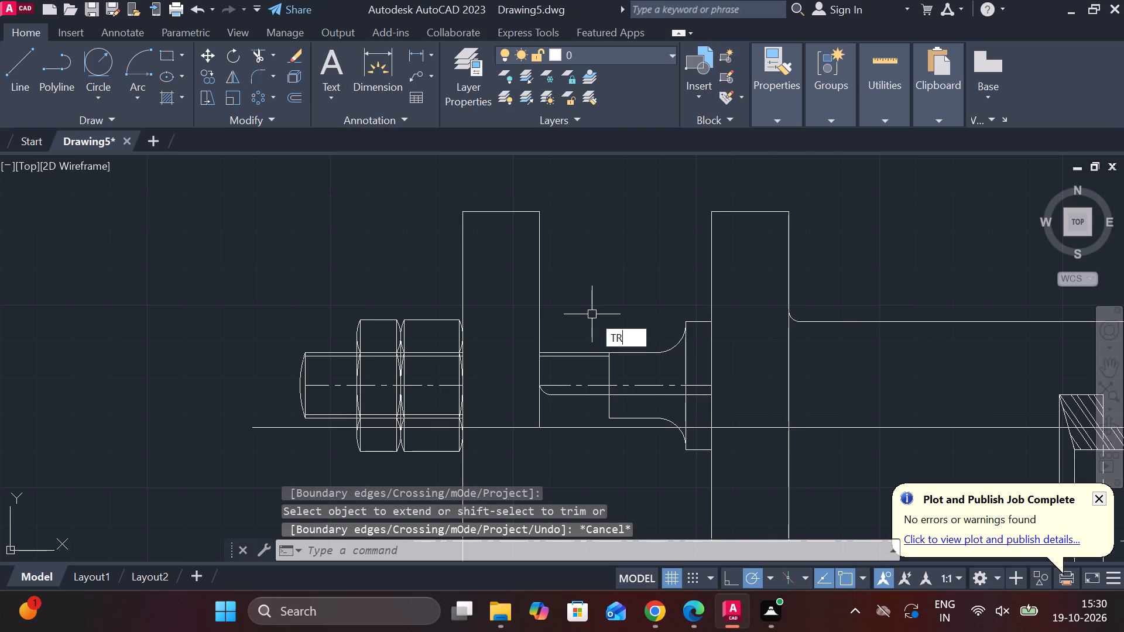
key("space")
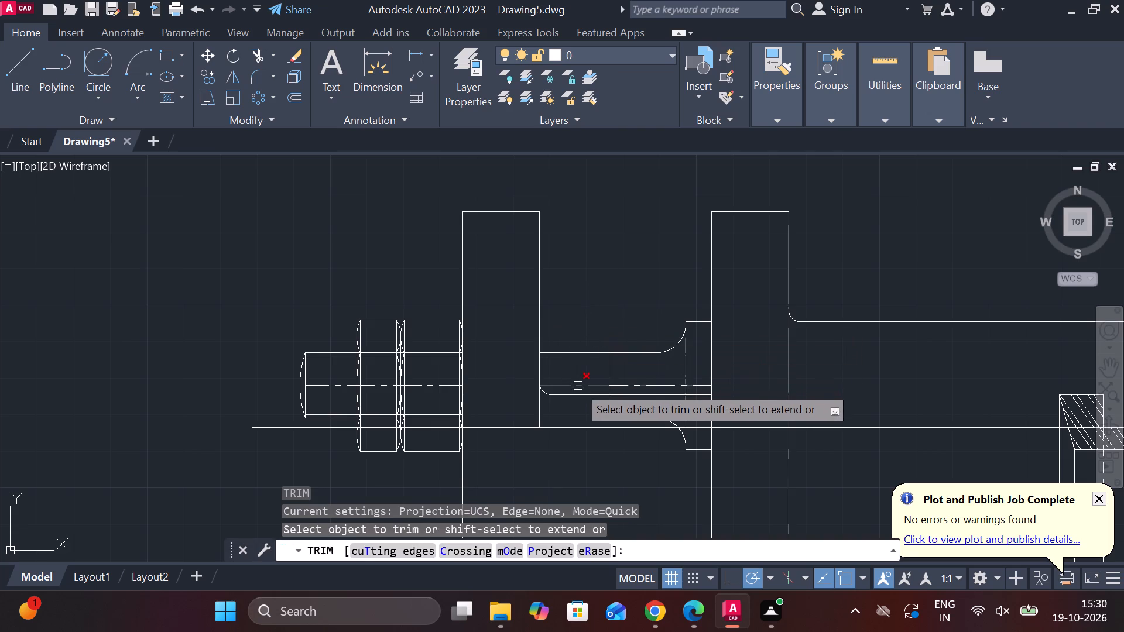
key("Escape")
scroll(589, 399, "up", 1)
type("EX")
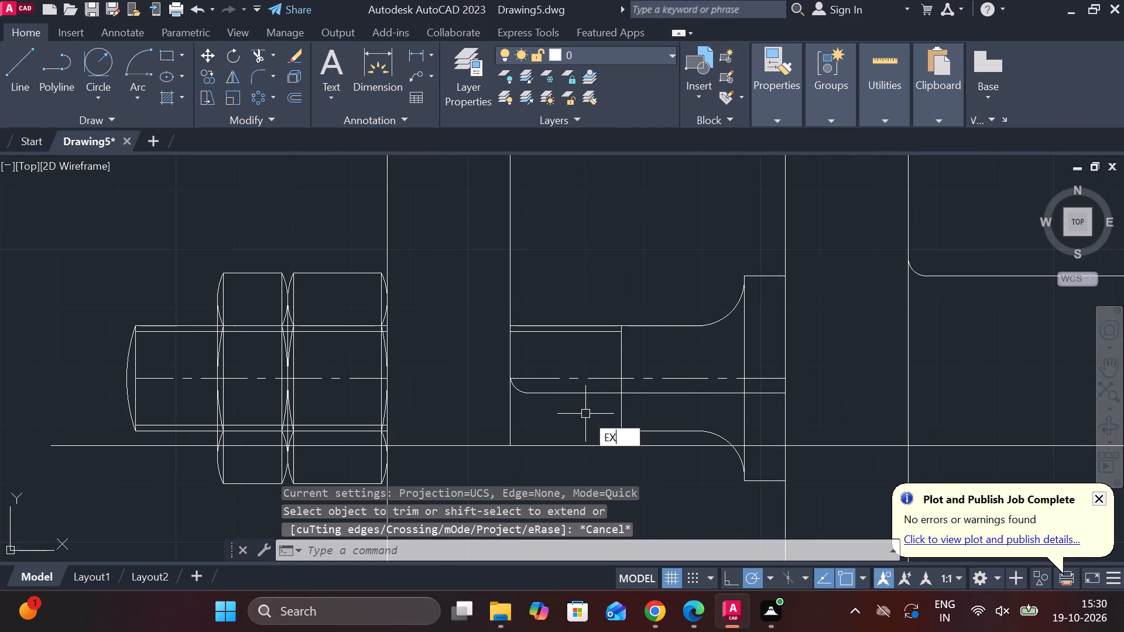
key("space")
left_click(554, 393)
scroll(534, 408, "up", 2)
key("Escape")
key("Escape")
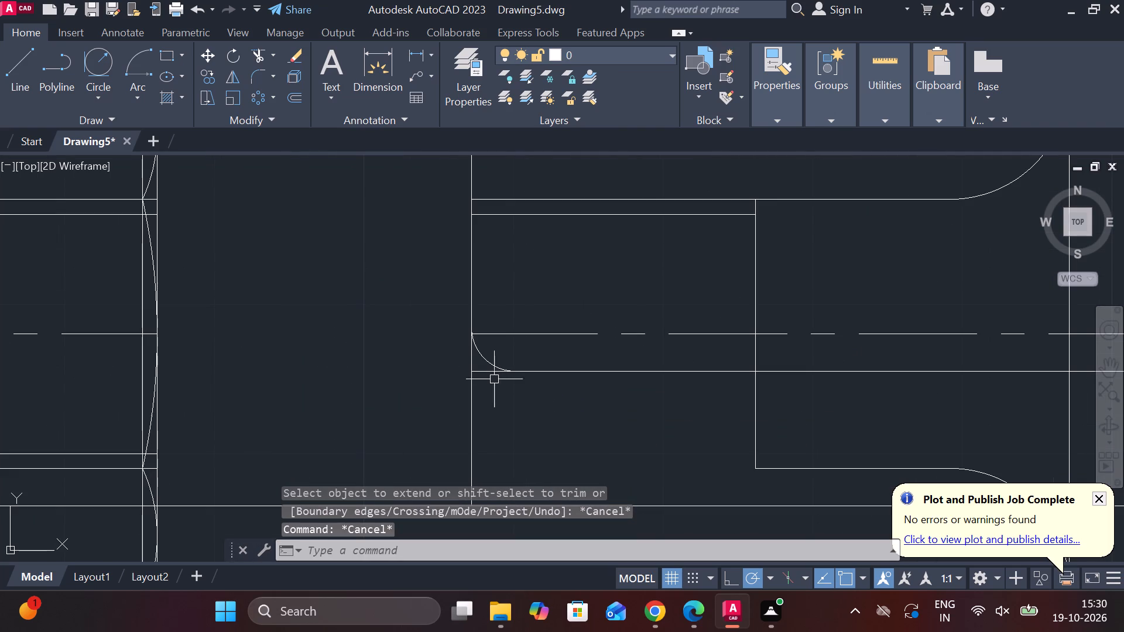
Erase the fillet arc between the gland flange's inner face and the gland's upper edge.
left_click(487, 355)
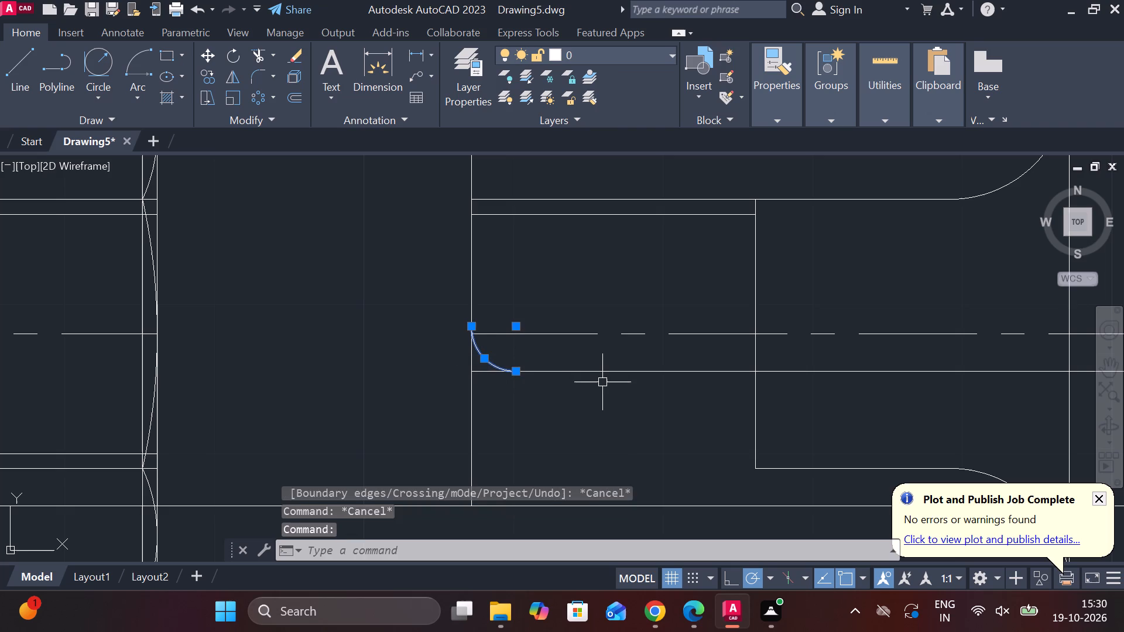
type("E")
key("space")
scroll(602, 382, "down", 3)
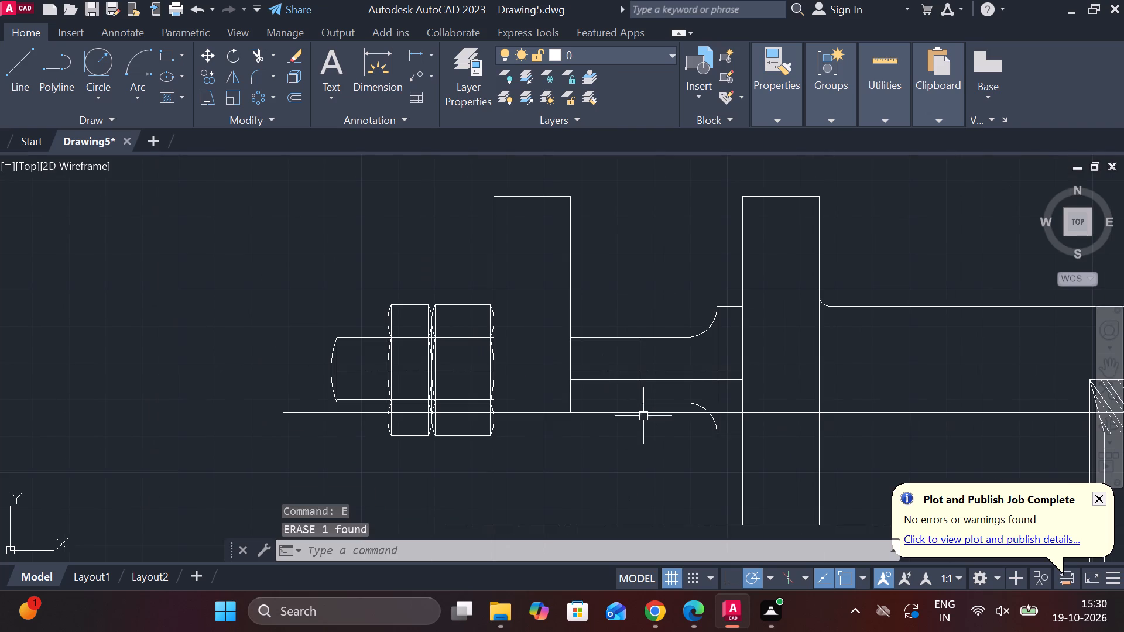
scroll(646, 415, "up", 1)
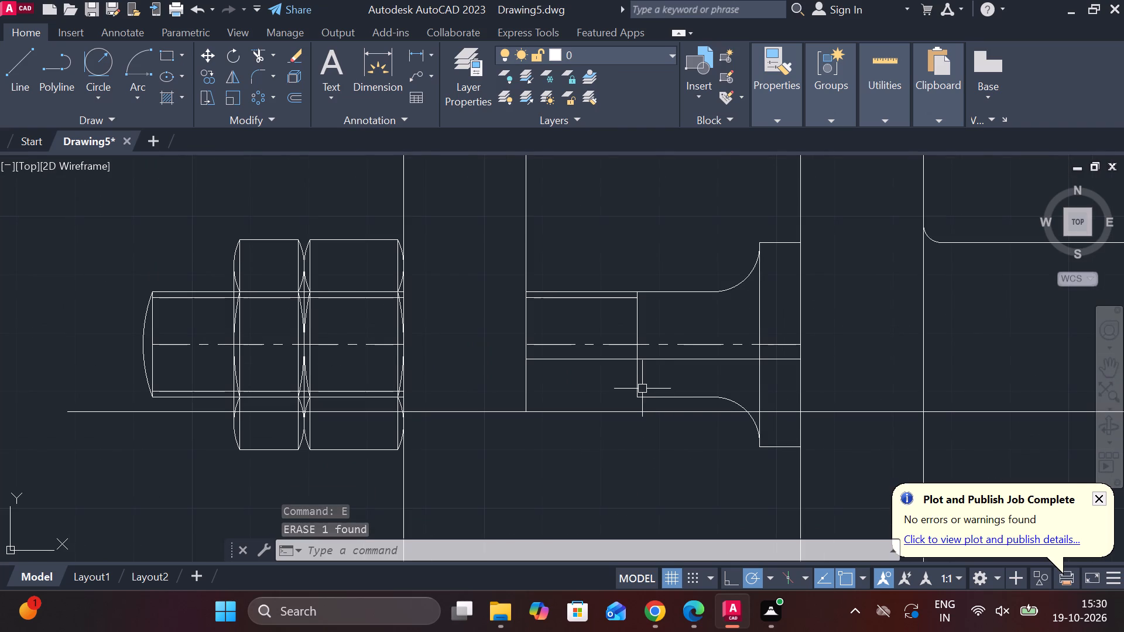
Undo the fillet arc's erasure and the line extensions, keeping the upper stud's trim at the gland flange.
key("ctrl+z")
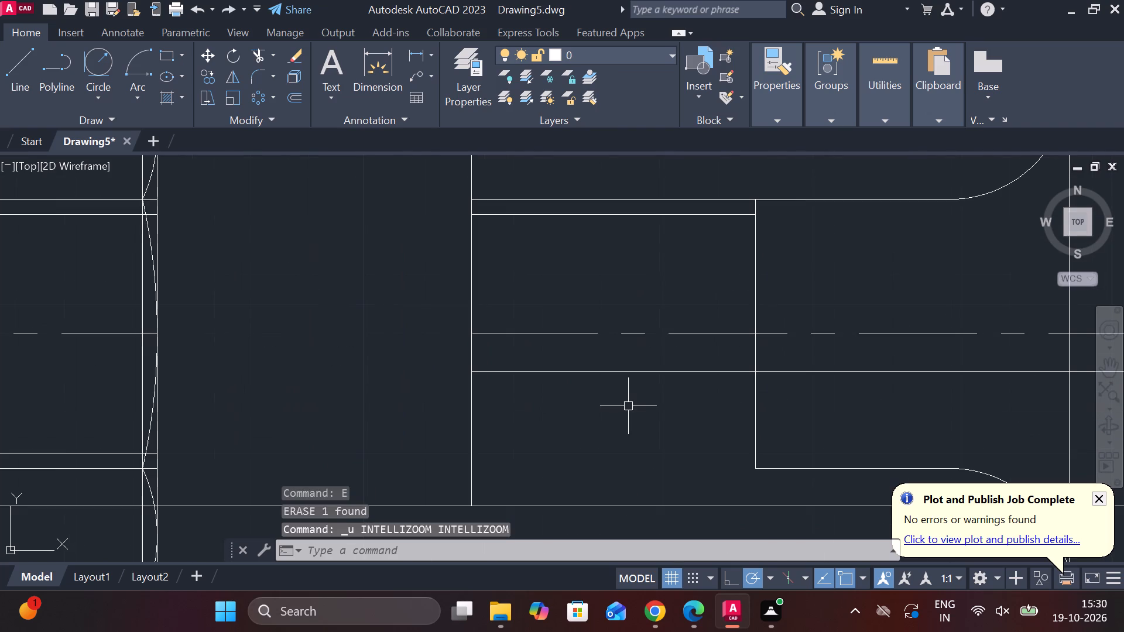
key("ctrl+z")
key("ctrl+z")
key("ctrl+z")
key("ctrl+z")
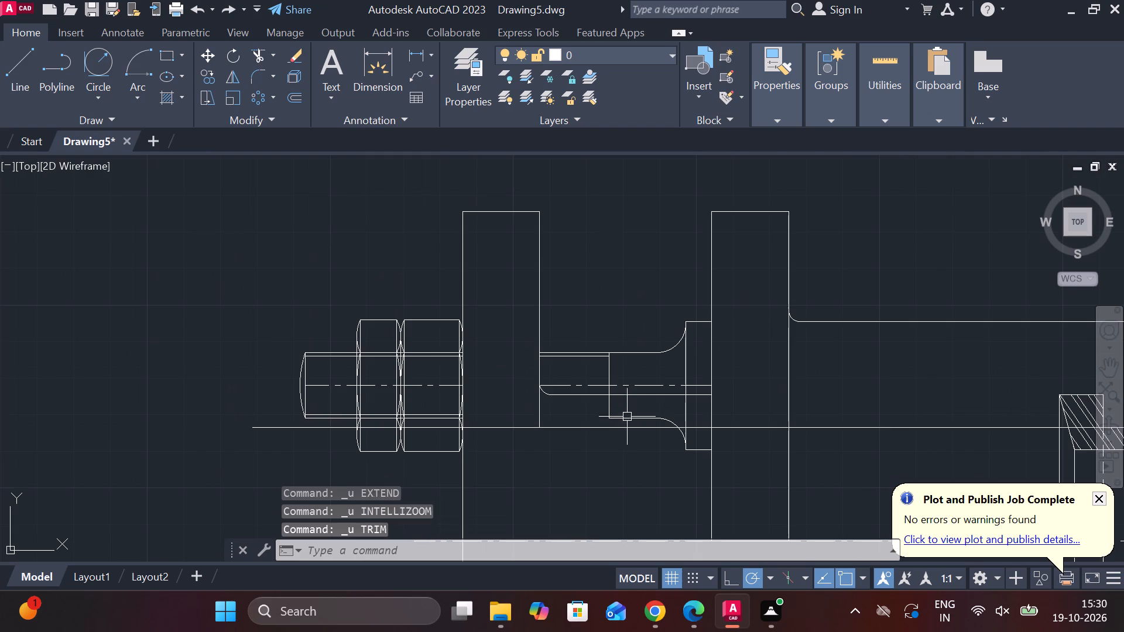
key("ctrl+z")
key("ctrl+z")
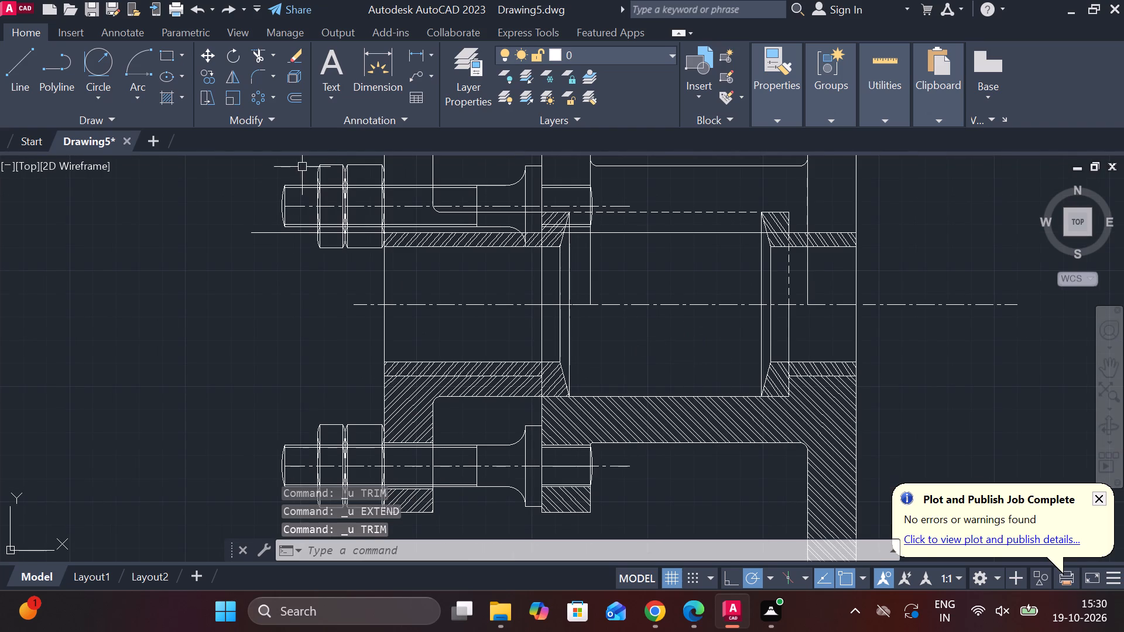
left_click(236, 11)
Mirror the upper stud's upper thread line between the flanges about the stud's centreline, keeping the source line.
scroll(547, 382, "up", 1)
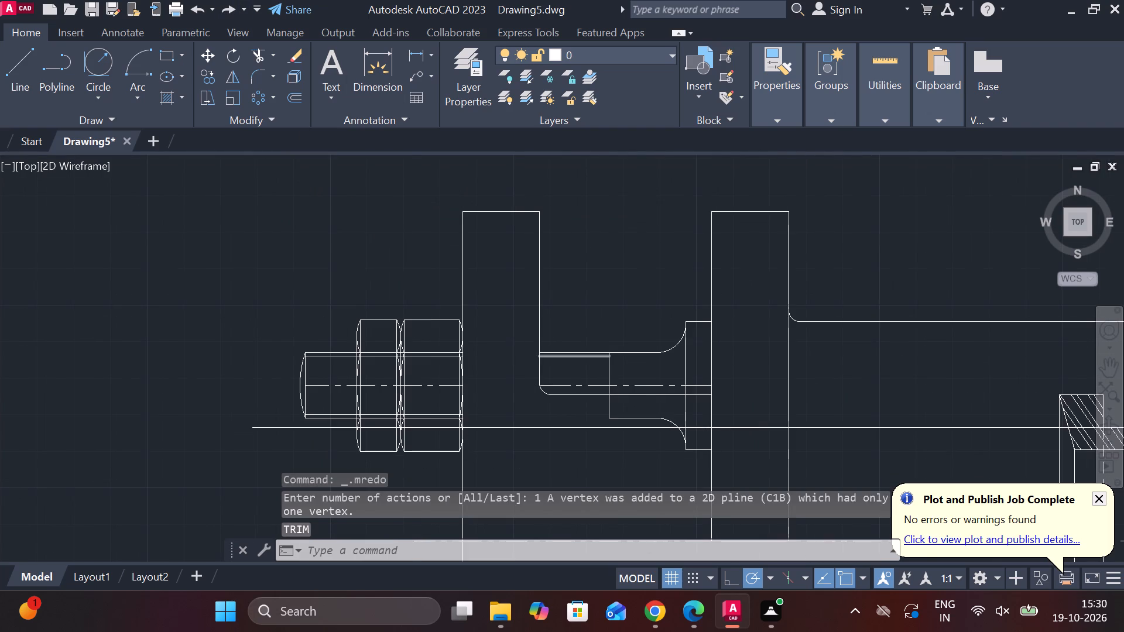
middle_click_drag(546, 382, 528, 379)
left_click(593, 342)
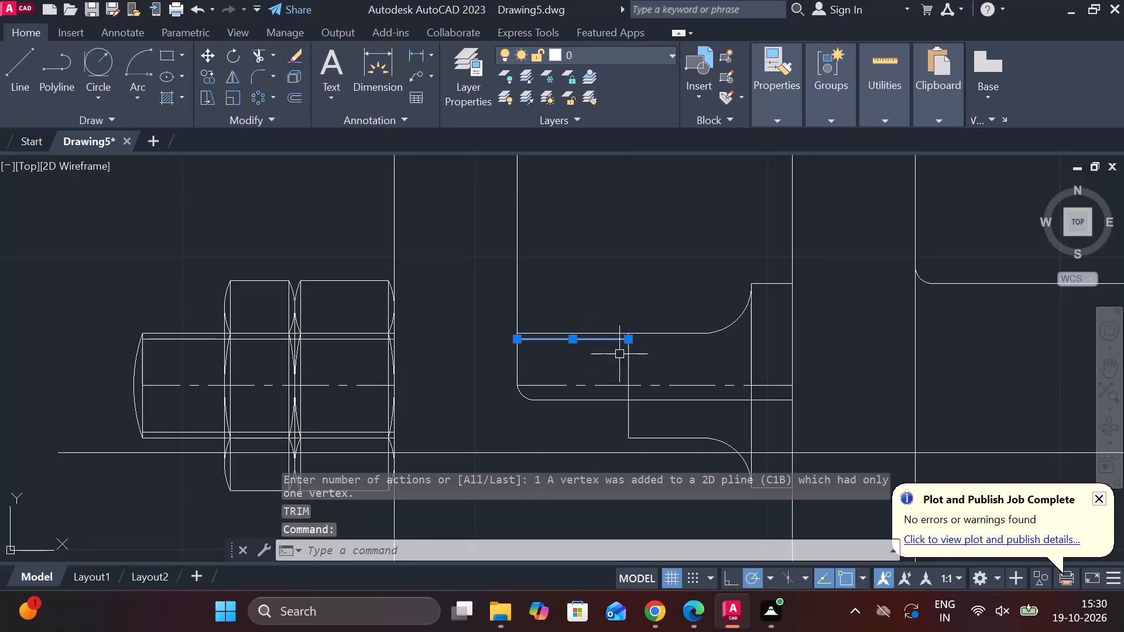
middle_click_drag(681, 360, 680, 317)
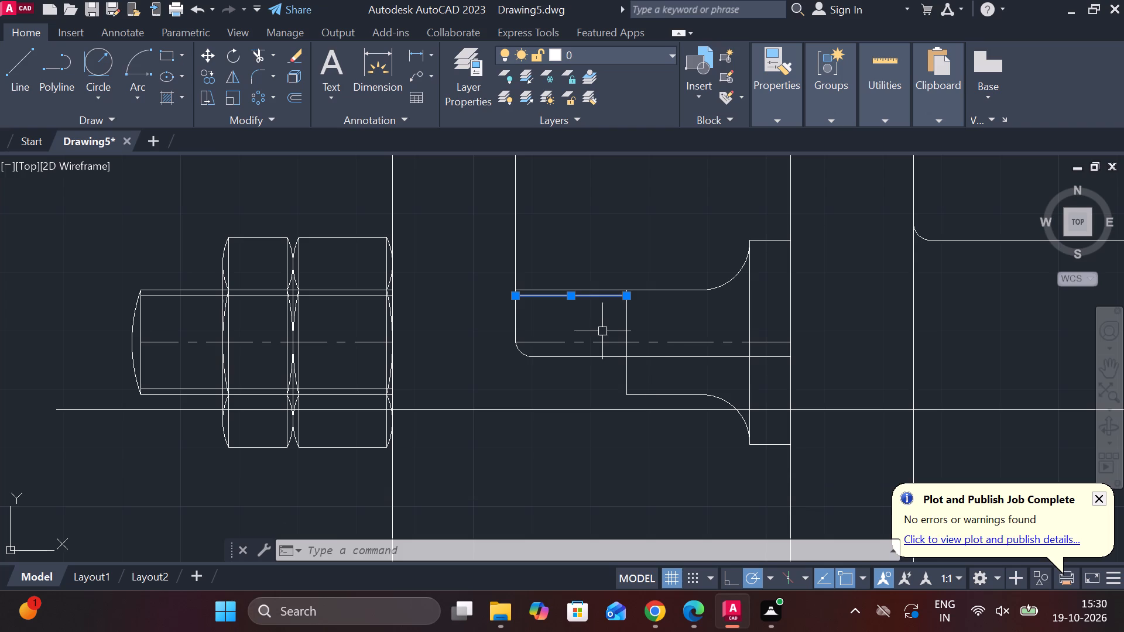
middle_click_drag(554, 359, 572, 363)
scroll(602, 363, "down", 2)
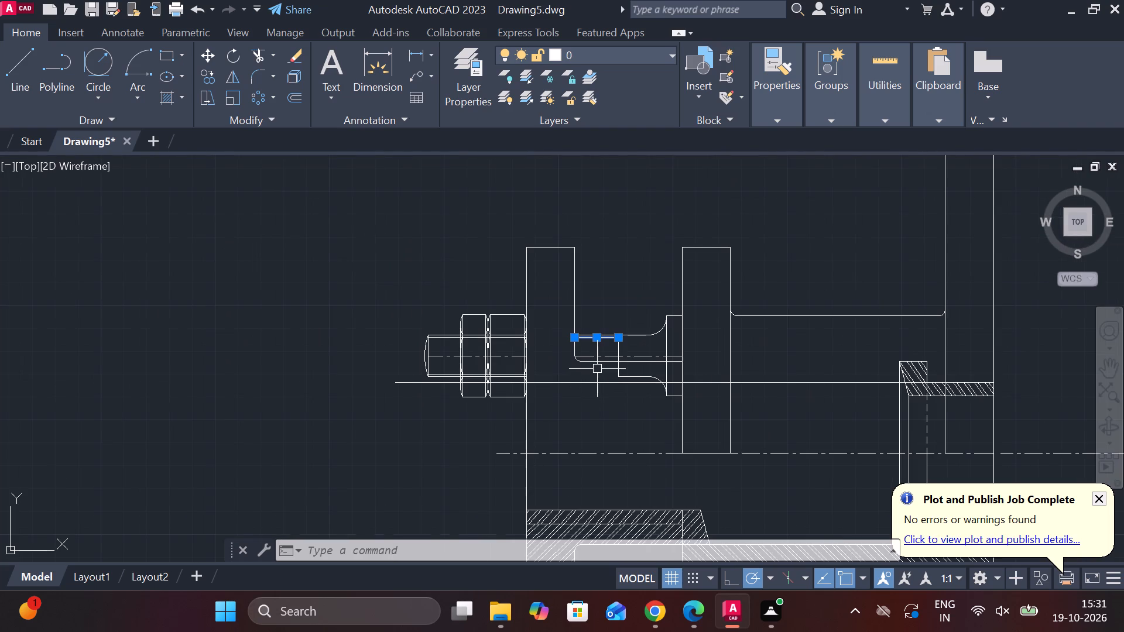
scroll(600, 353, "up", 2)
type("MI")
key("Return")
left_click(646, 353)
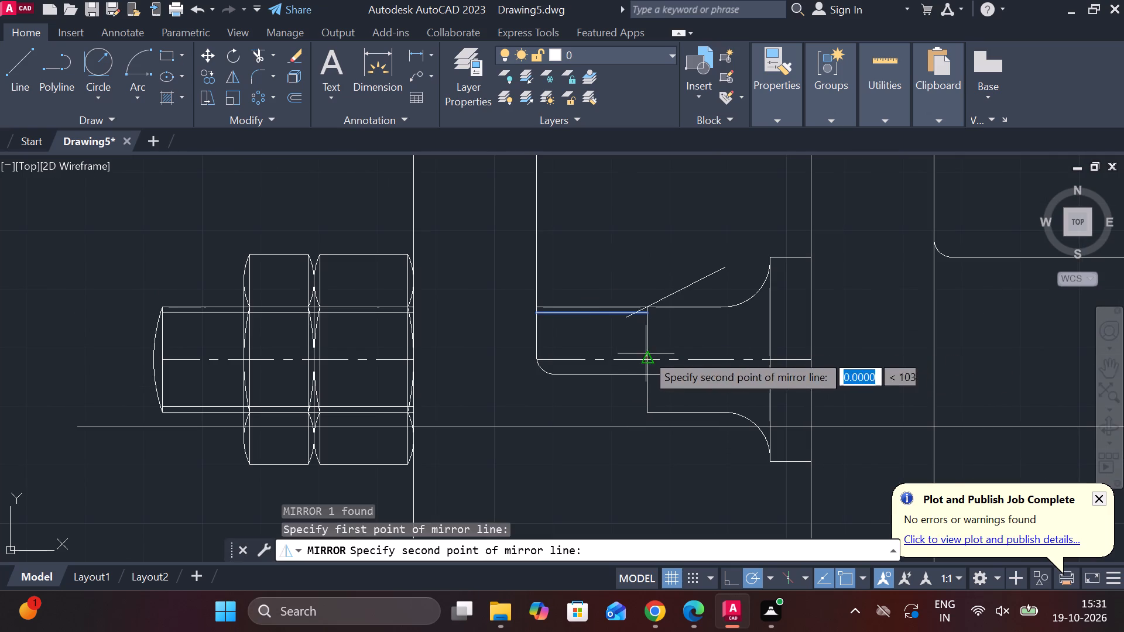
left_click(770, 361)
left_click_drag(794, 432, 770, 361)
middle_click_drag(606, 377, 619, 380)
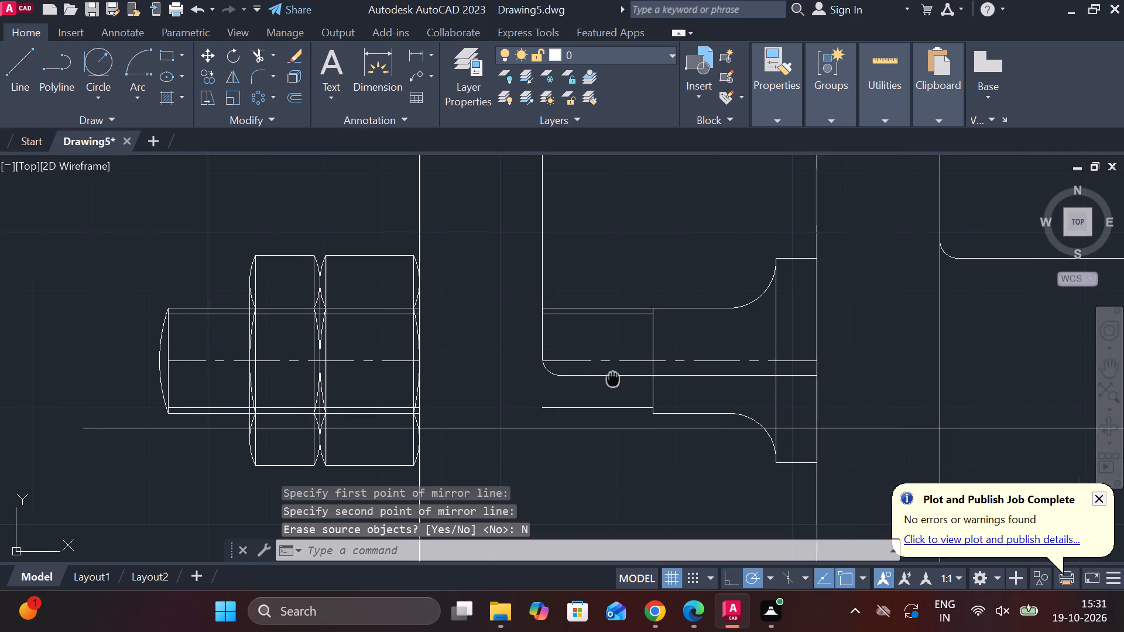
middle_click_drag(619, 380, 625, 381)
Mirror the upper stud's upper outline line between the flanges about the stud's centreline, keeping the source line.
scroll(563, 417, "up", 1)
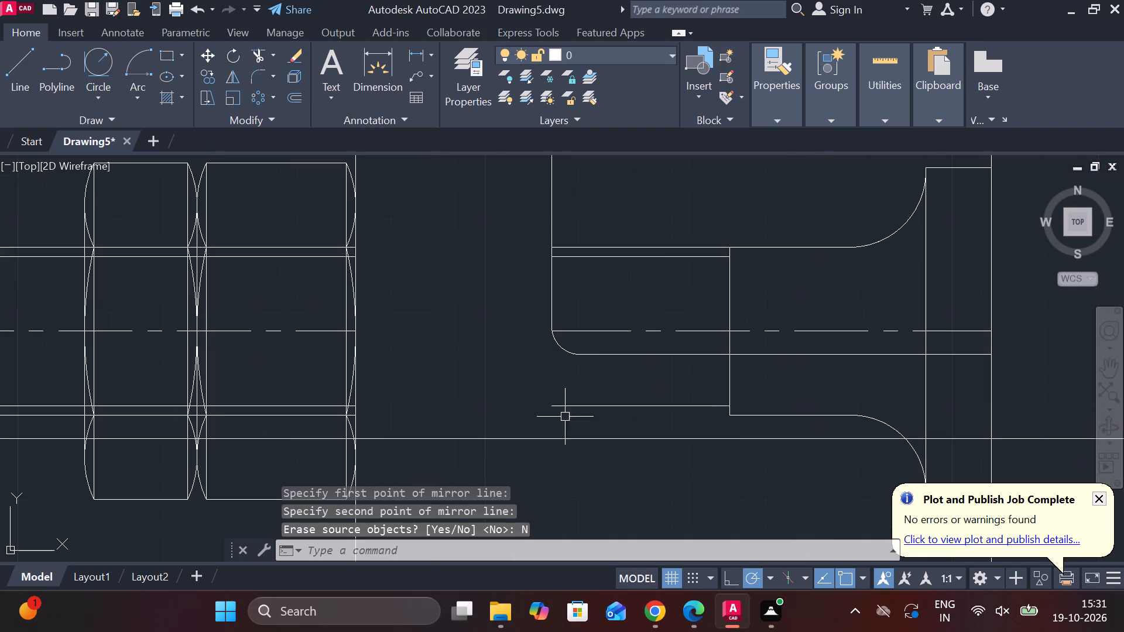
left_click(648, 247)
type("MI")
key("Return")
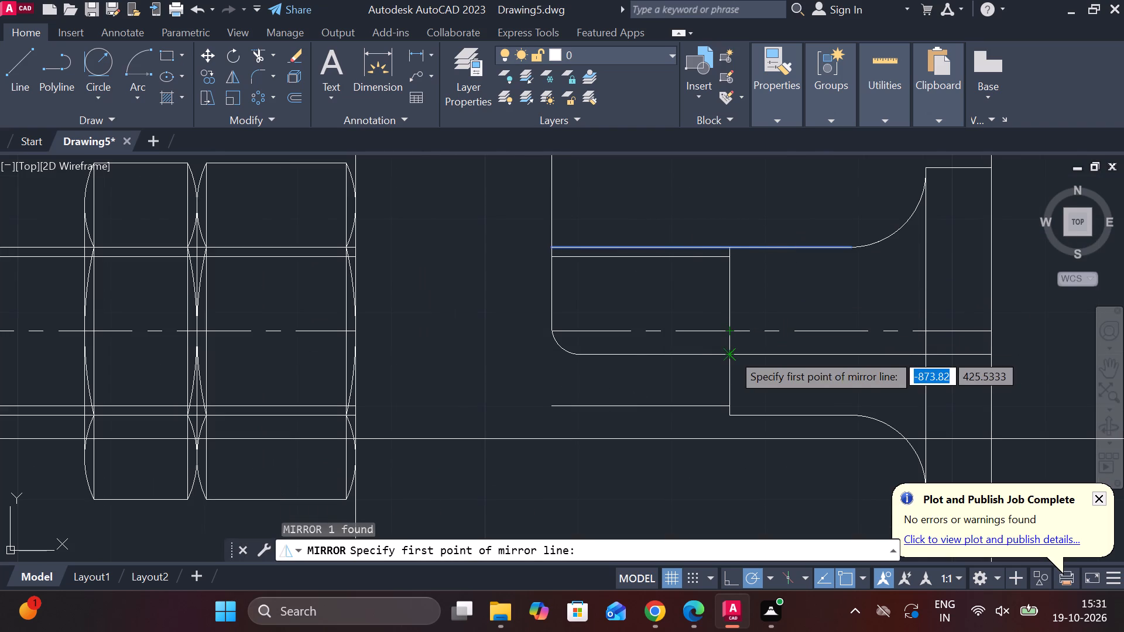
left_click(933, 331)
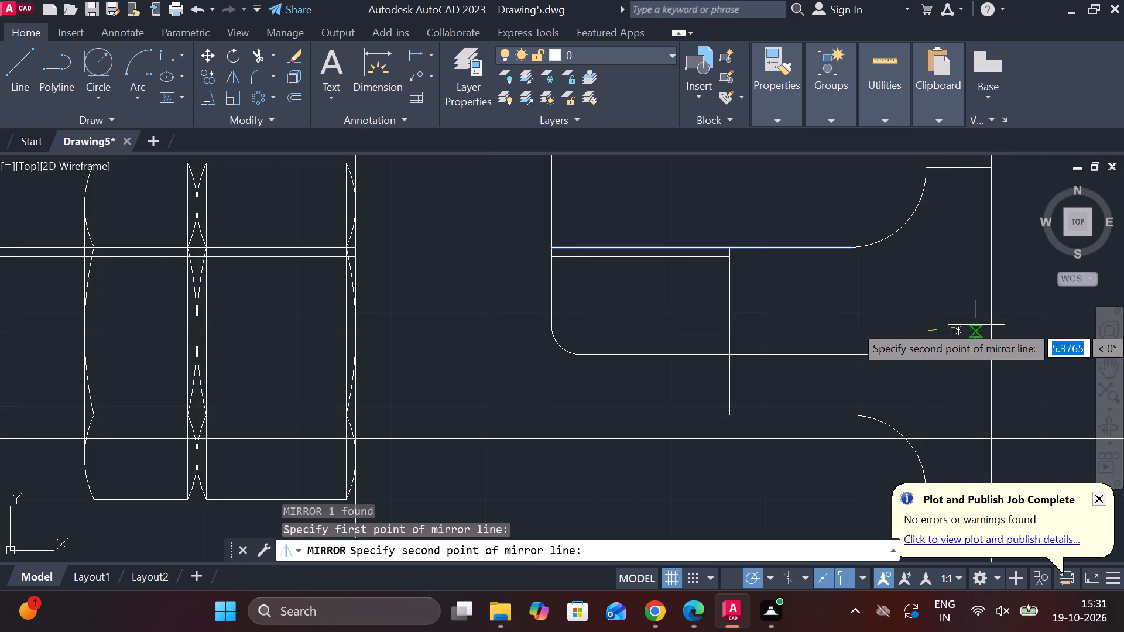
left_click(1045, 342)
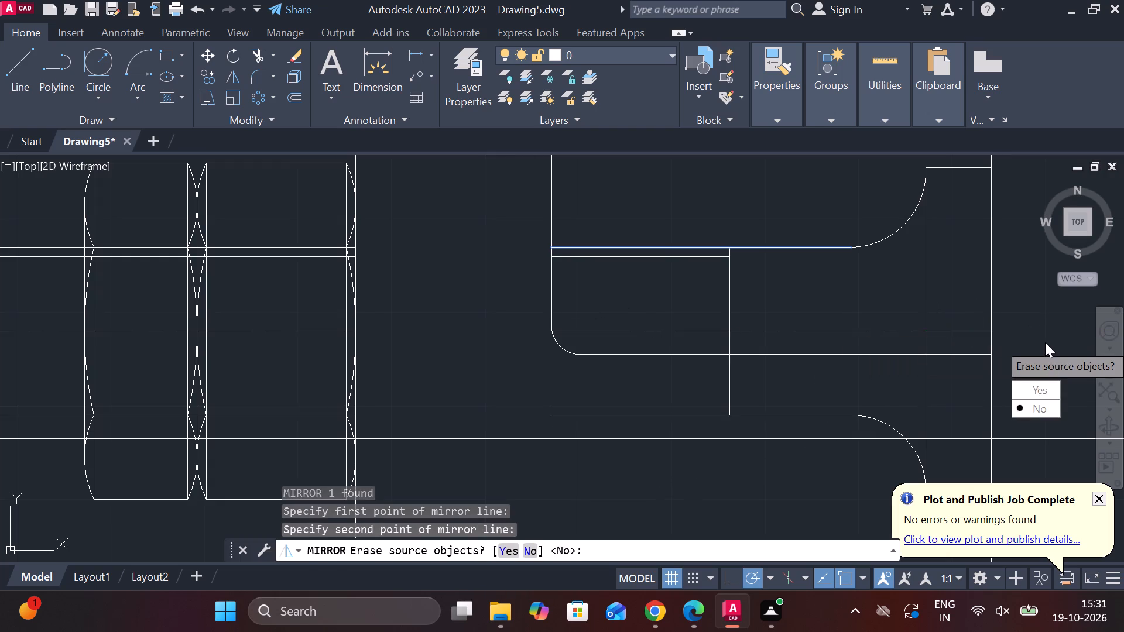
left_click_drag(1048, 411, 1045, 342)
middle_click_drag(931, 343, 932, 327)
scroll(722, 349, "down", 1)
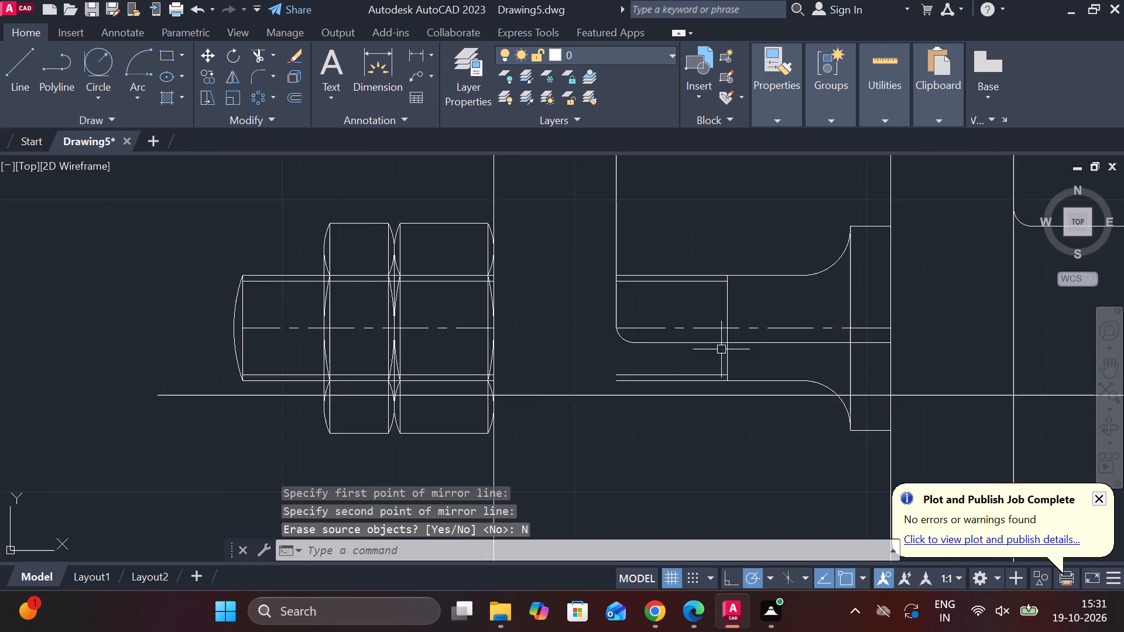
Extend the gland flange's inner face line down past the upper stud to the horizontal line below it.
middle_click_drag(655, 352, 696, 357)
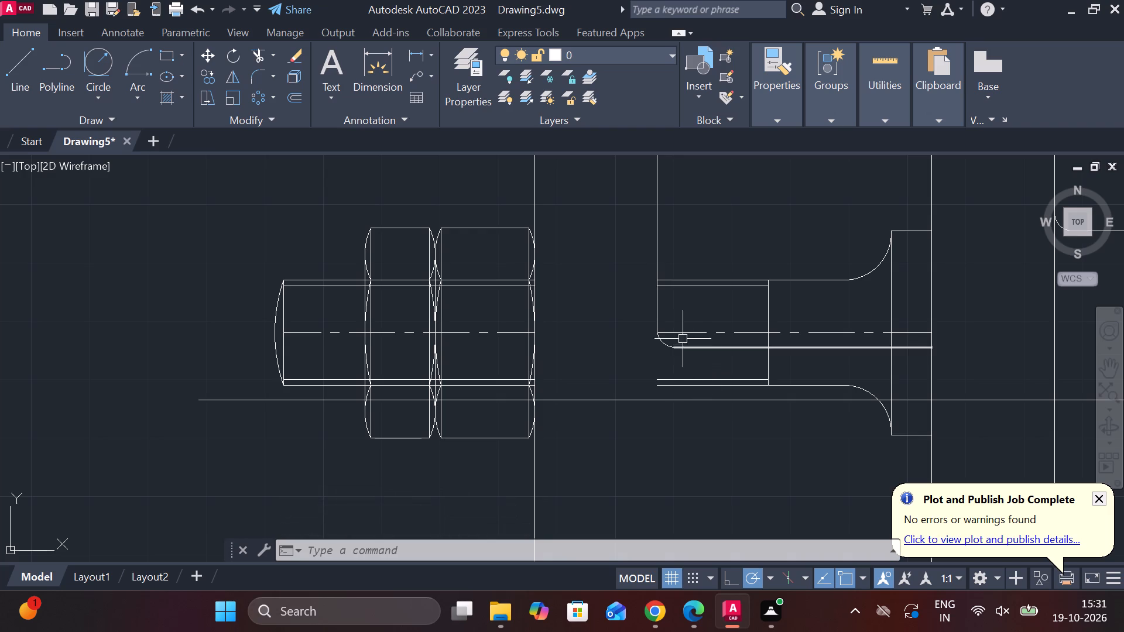
type("EX")
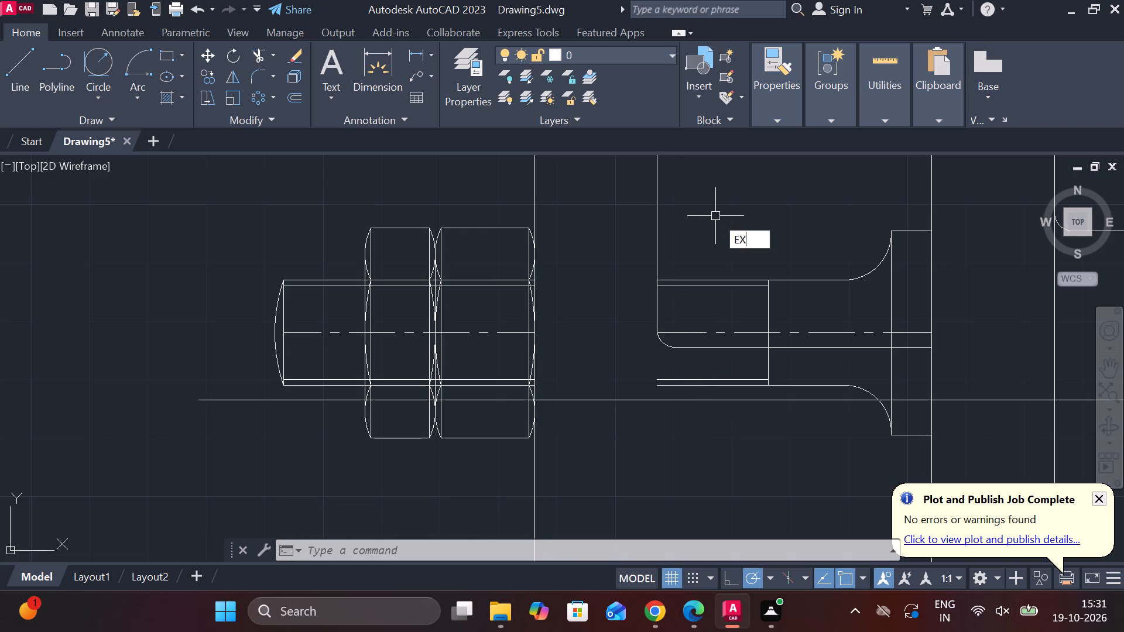
key("space")
left_click(657, 234)
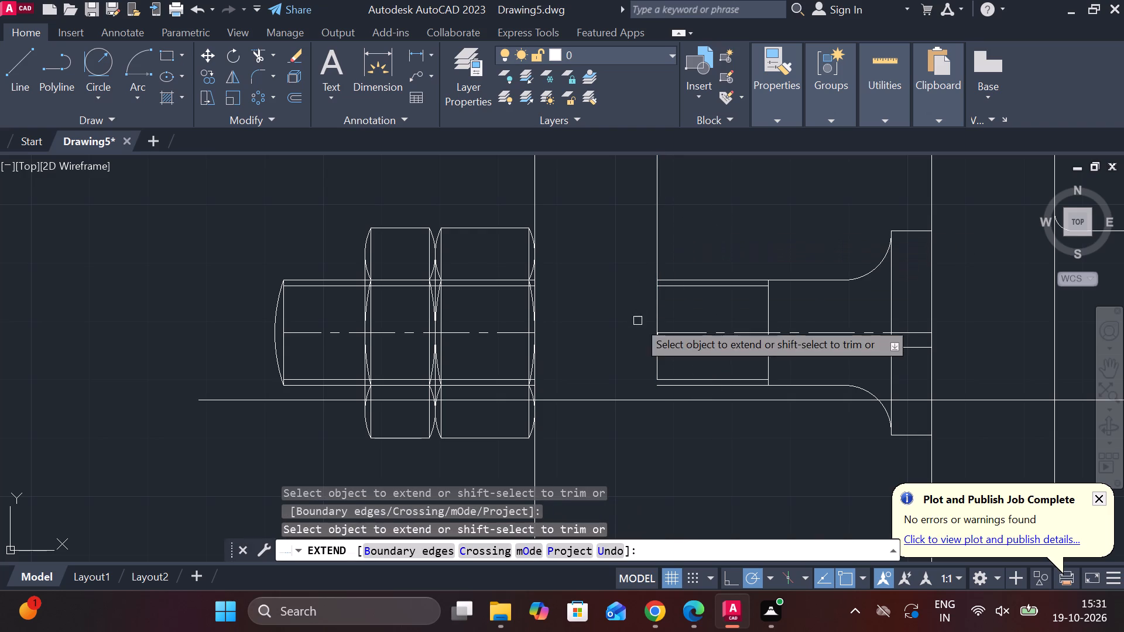
left_click(656, 359)
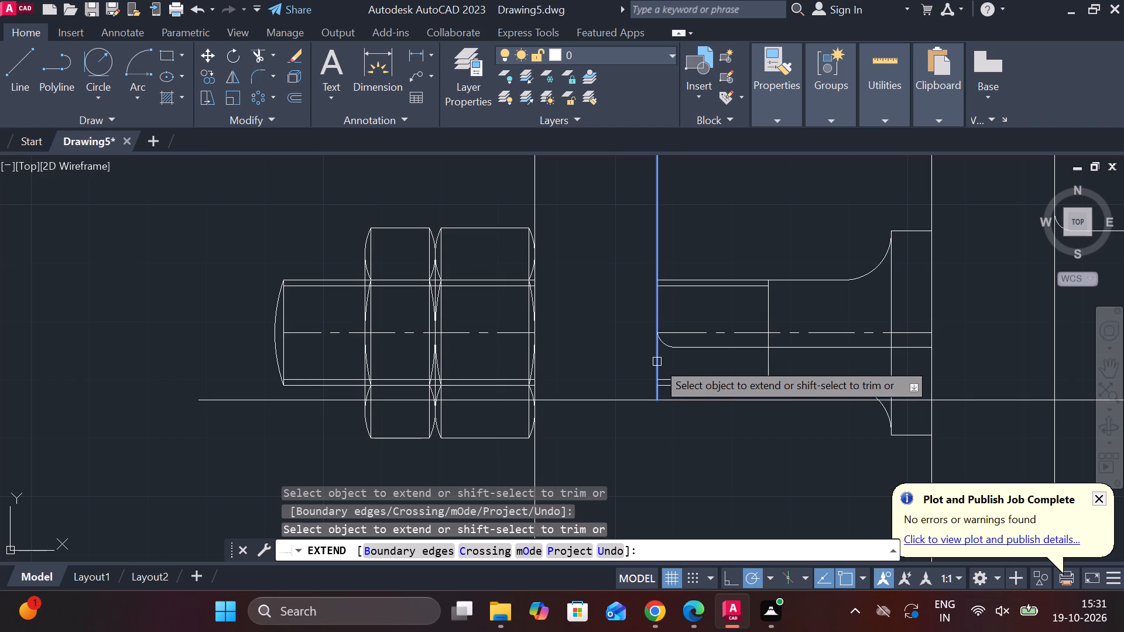
left_click(657, 362)
left_click(657, 365)
middle_click_drag(658, 401, 657, 386)
scroll(657, 386, "down", 2)
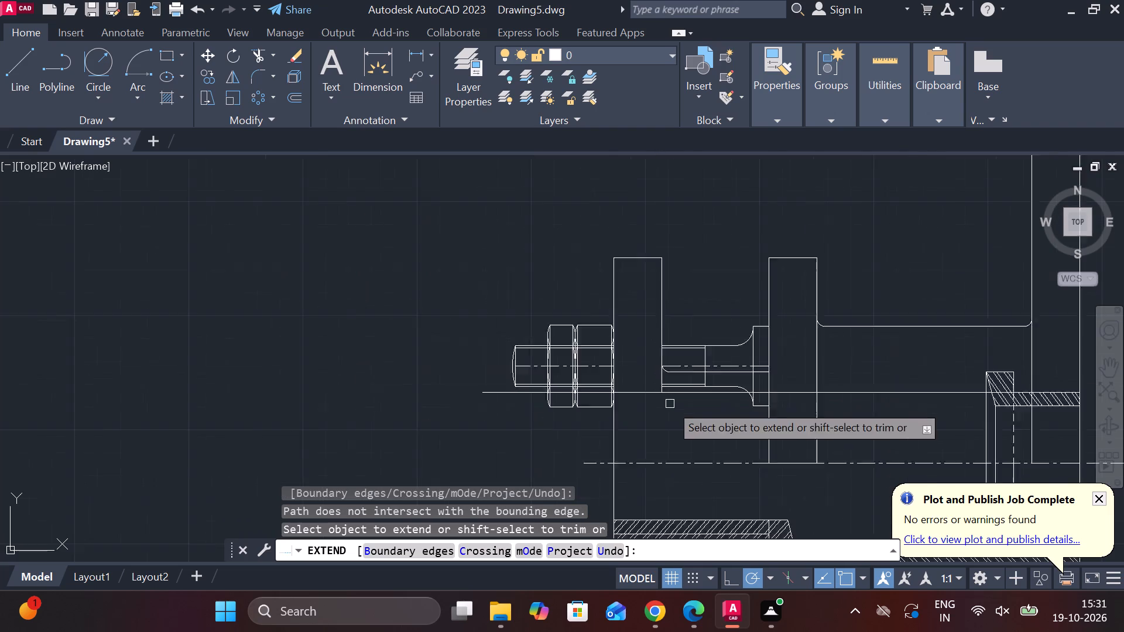
scroll(670, 404, "down", 1)
middle_click_drag(674, 418, 647, 387)
key("Escape")
Draw a vertical line about 31 units long from the lower end of the gland flange's inner face line to the main centreline.
scroll(644, 386, "up", 2)
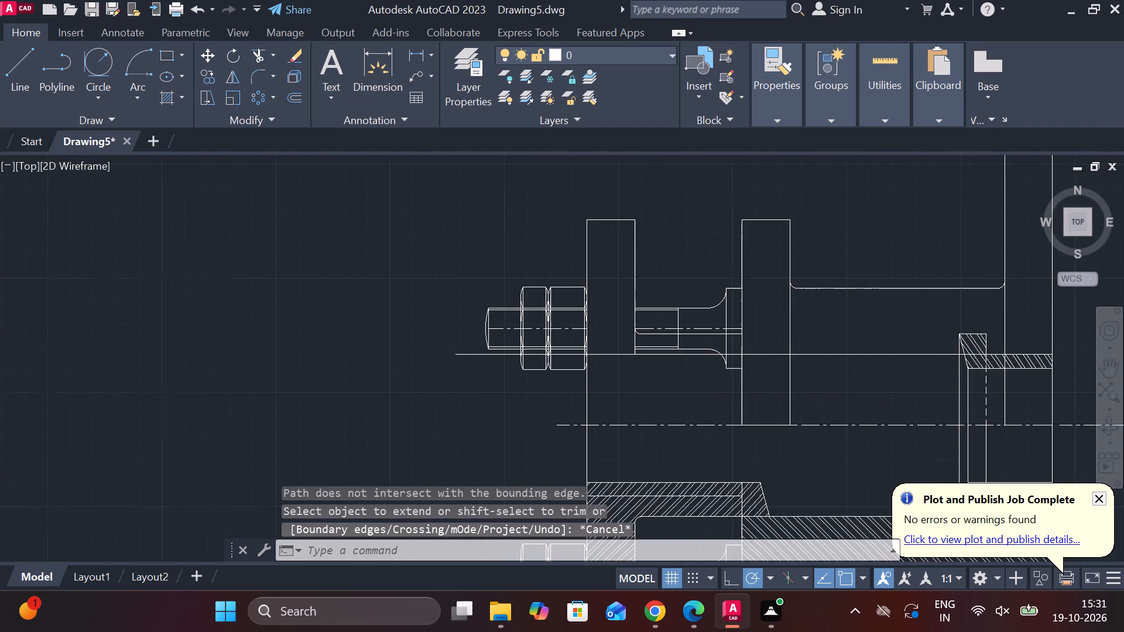
key("l")
key("Return")
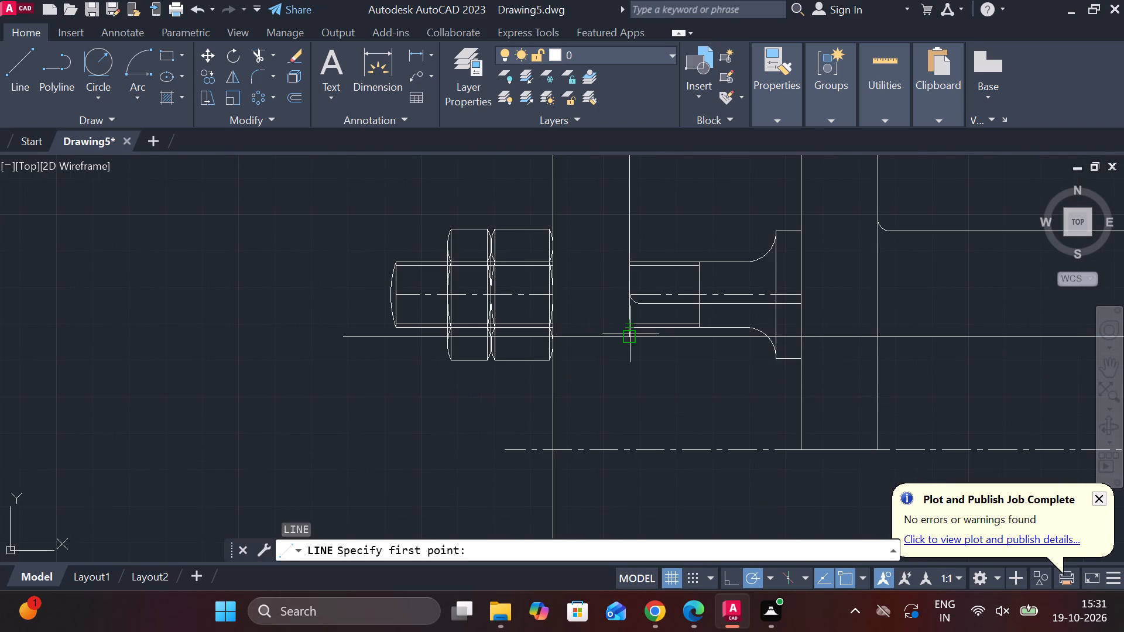
scroll(630, 358, "up", 2)
left_click(629, 301)
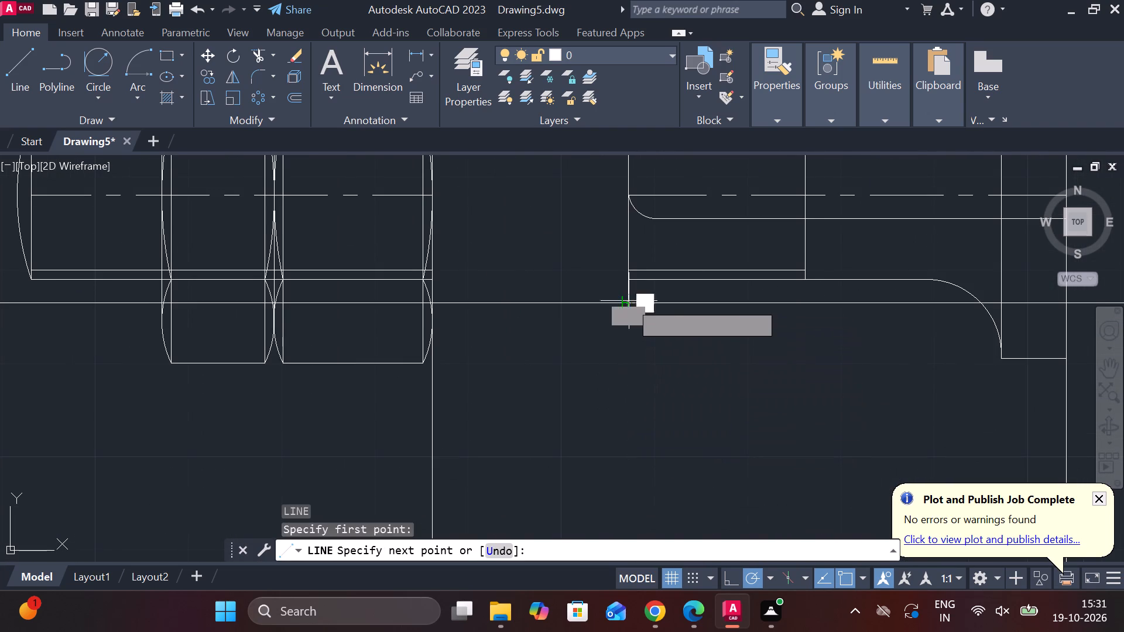
middle_click_drag(625, 347, 638, 236)
scroll(629, 250, "down", 3)
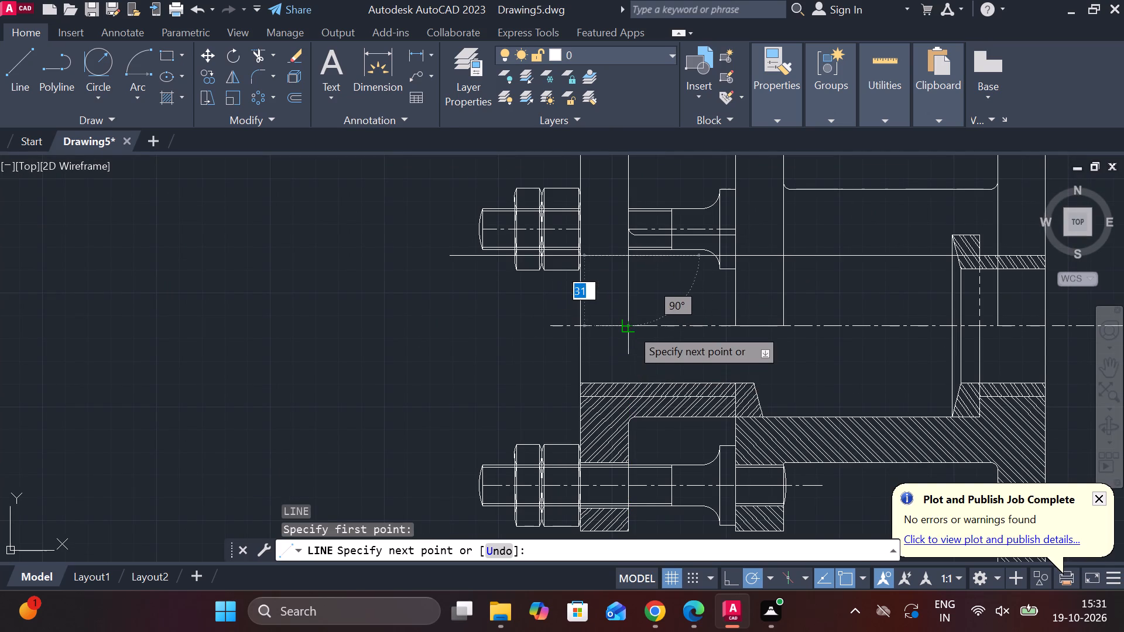
left_click(630, 328)
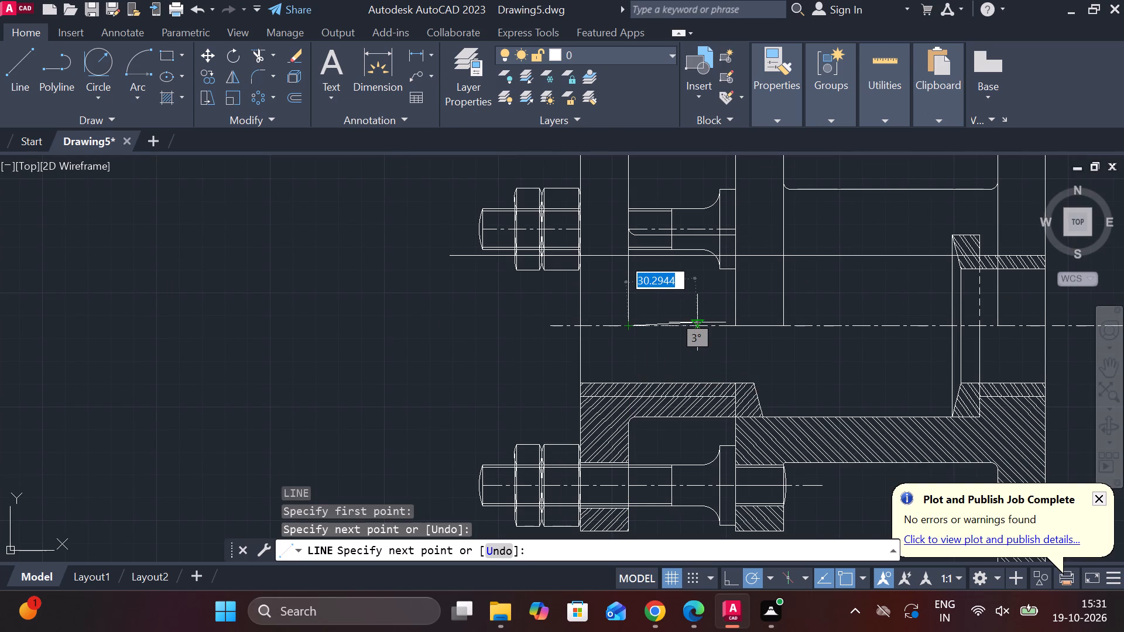
key("Escape")
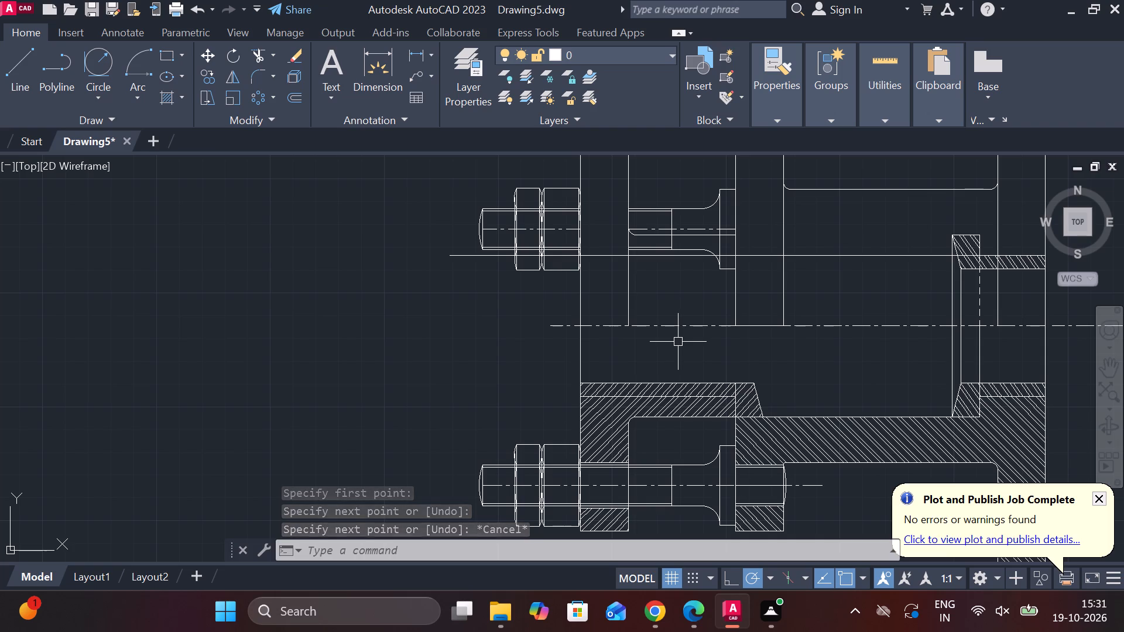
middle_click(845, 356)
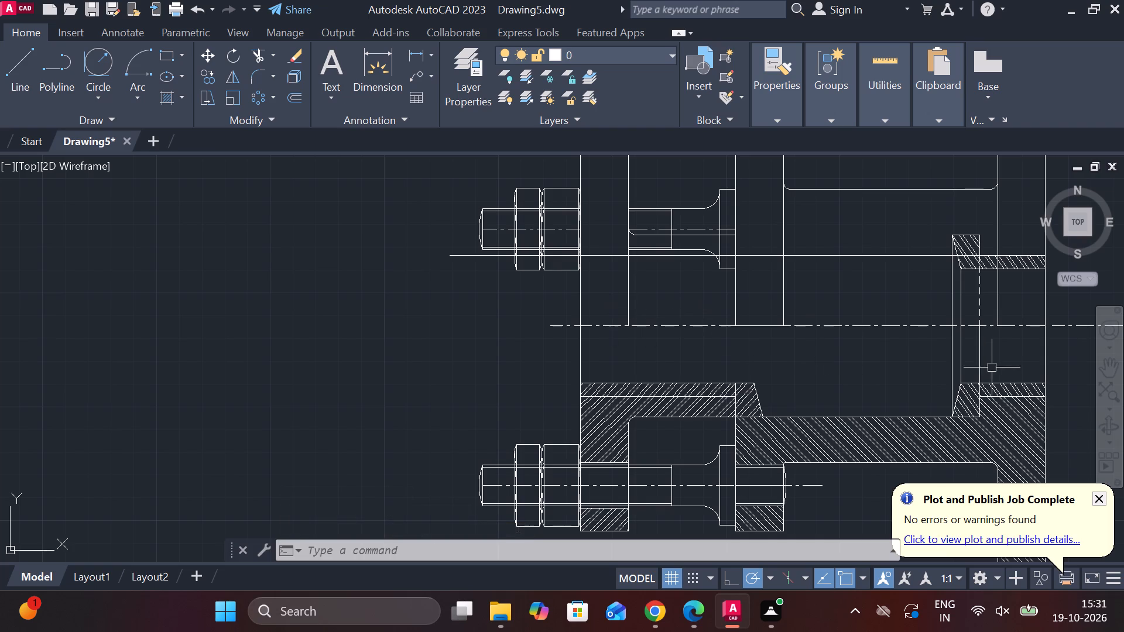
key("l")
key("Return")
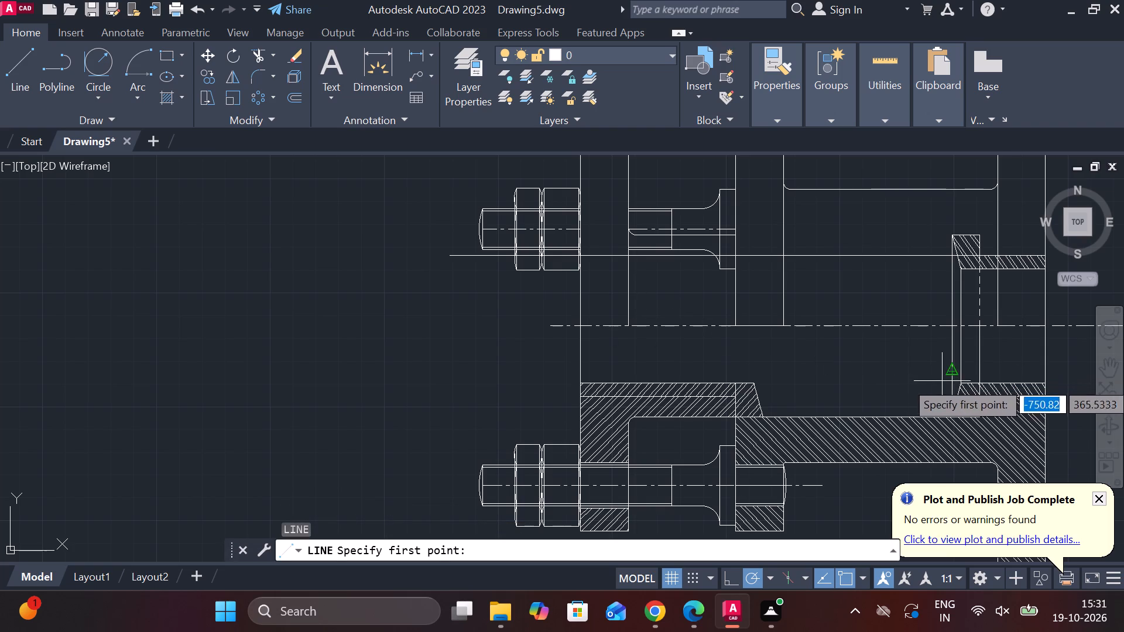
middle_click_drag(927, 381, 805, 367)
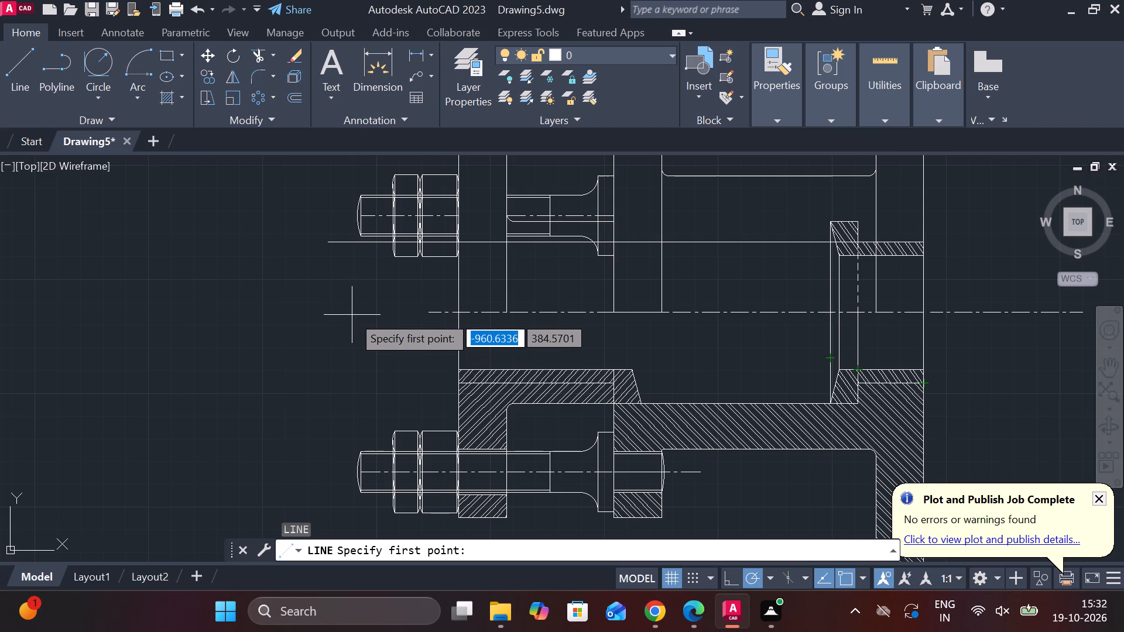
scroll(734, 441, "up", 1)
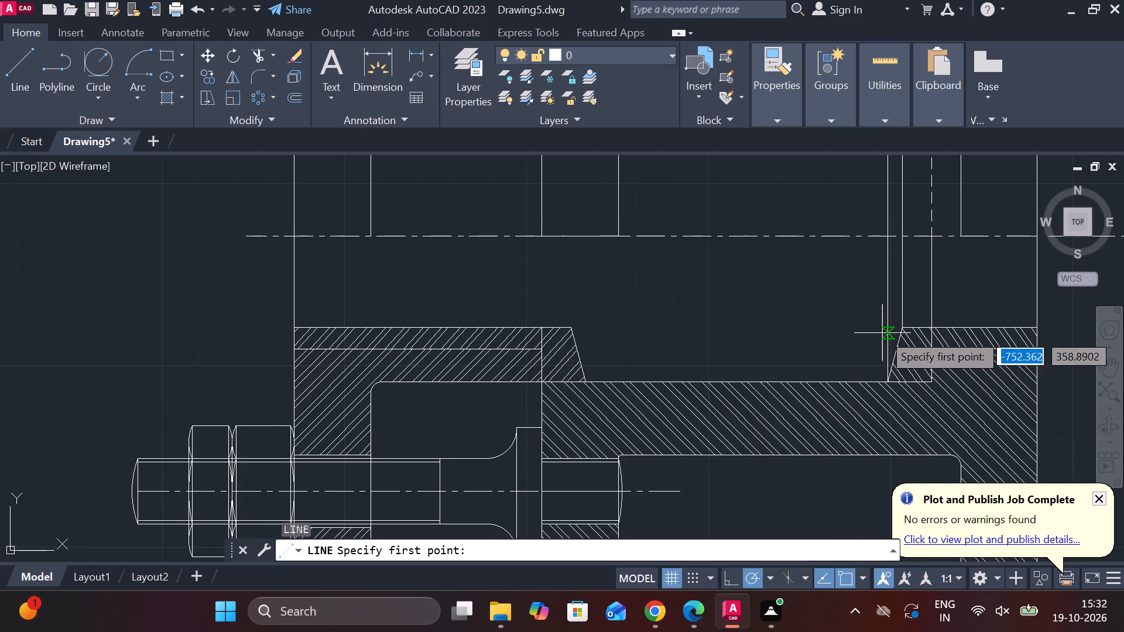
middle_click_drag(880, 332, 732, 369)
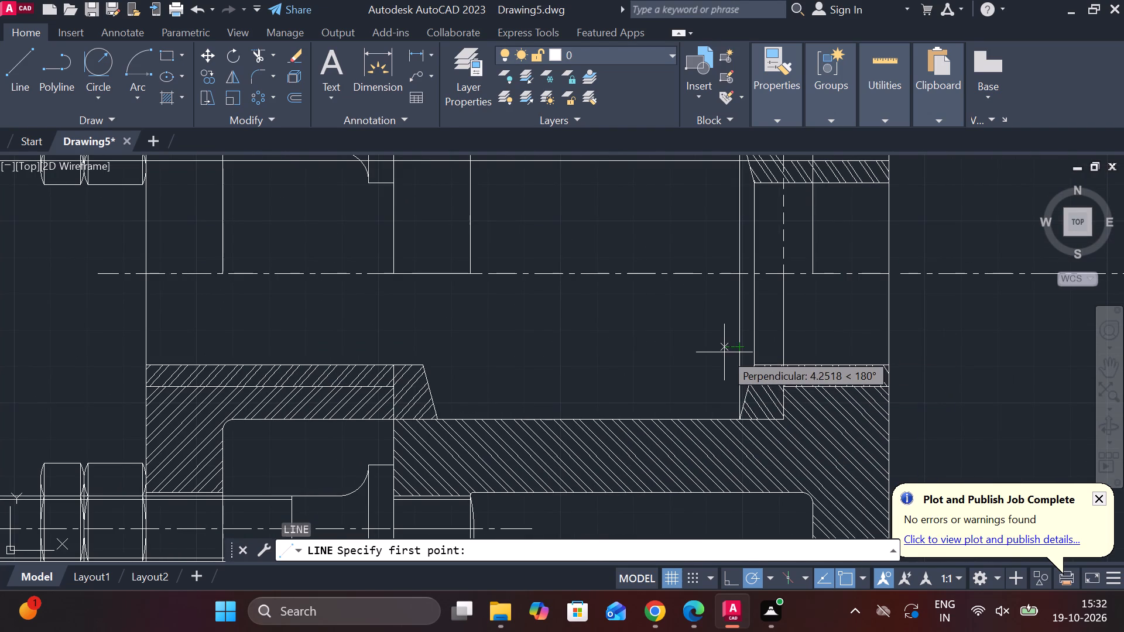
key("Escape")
Trim away the upper neck bush's hatching and collar outline above the horizontal line below the upper stud.
scroll(748, 327, "down", 2)
middle_click_drag(749, 311, 714, 377)
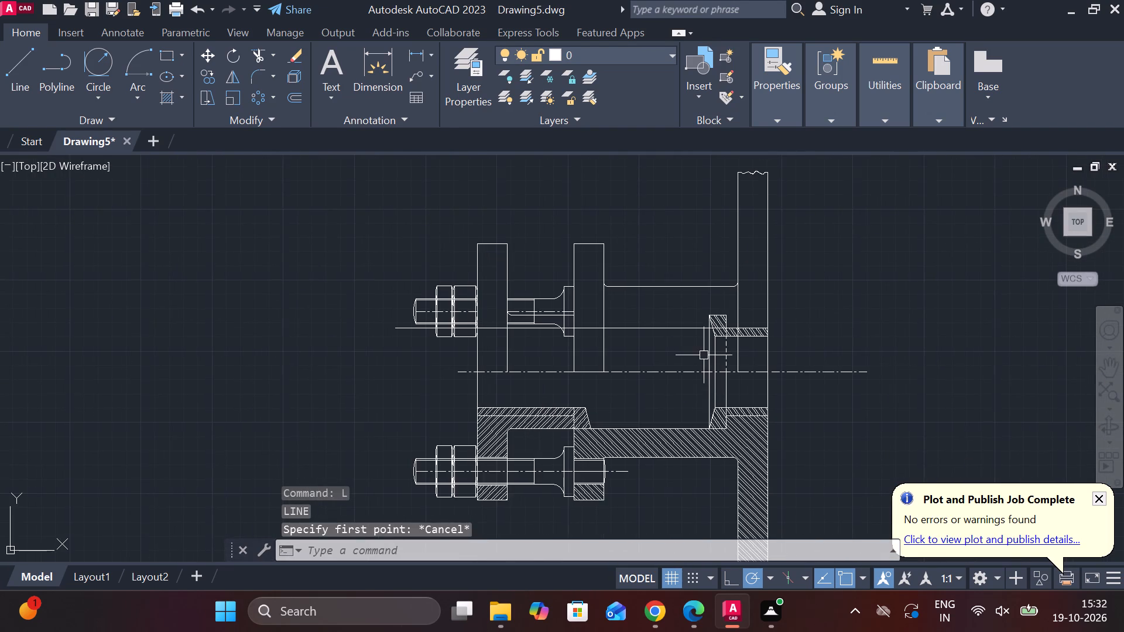
scroll(746, 325, "up", 2)
type("TR")
key("space")
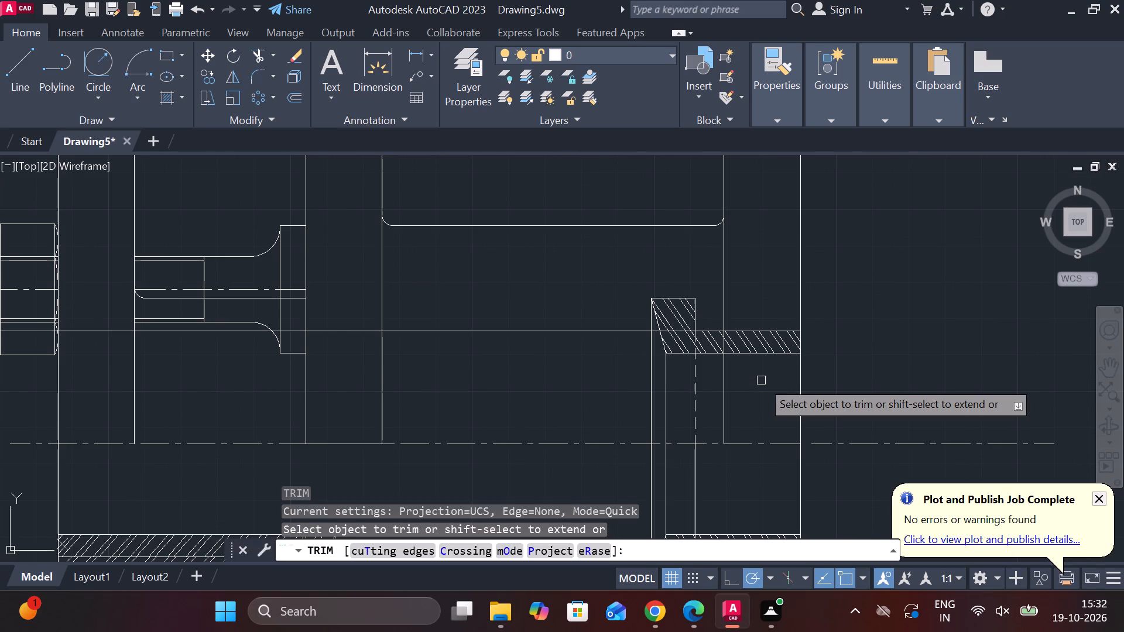
left_click(684, 317)
left_click(694, 307)
left_click(667, 300)
left_click(655, 300)
left_click(654, 310)
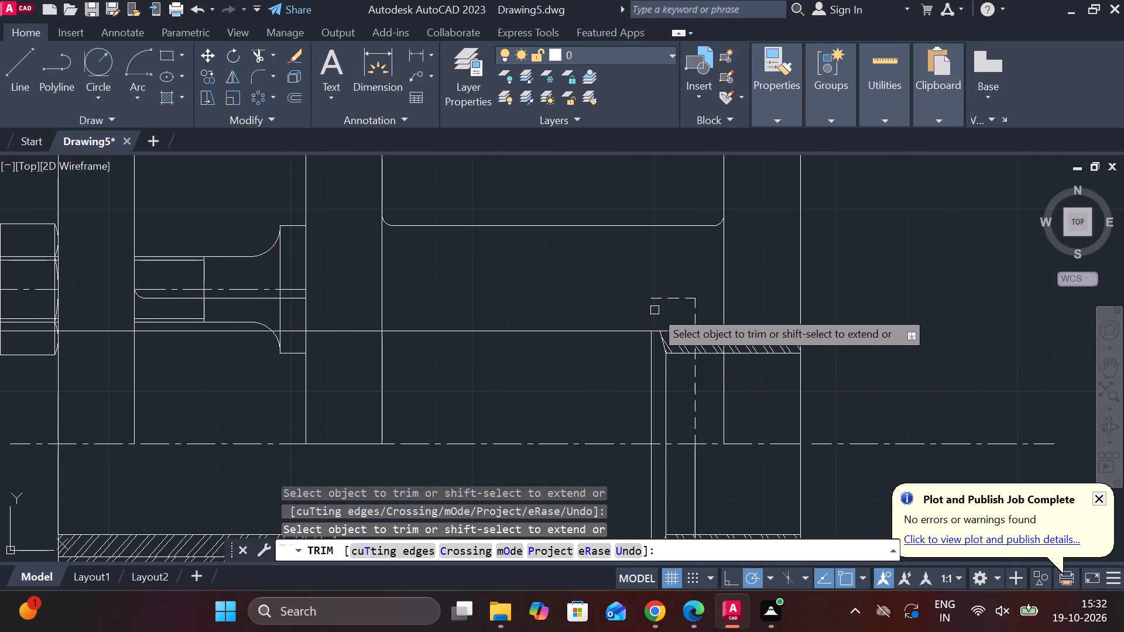
left_click(654, 300)
left_click(705, 307)
left_click(694, 305)
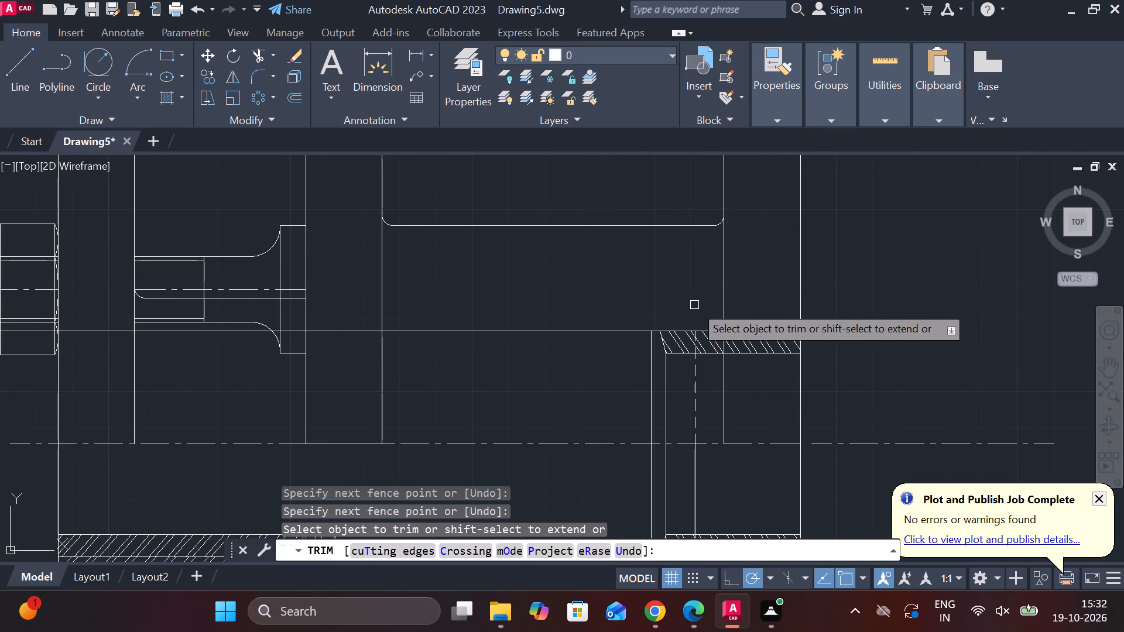
Trim away the upper neck bush's remaining hatching, bore line and edge lines between the horizontal line and the main centreline.
left_click(696, 350)
left_click(673, 342)
left_click(699, 342)
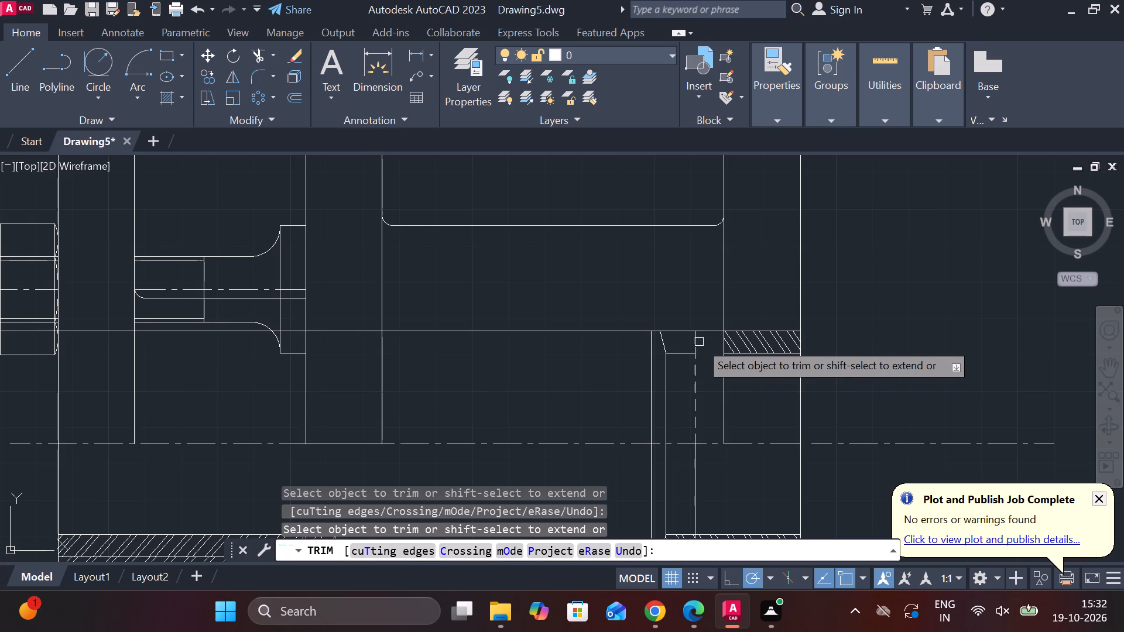
left_click(694, 342)
left_click(745, 344)
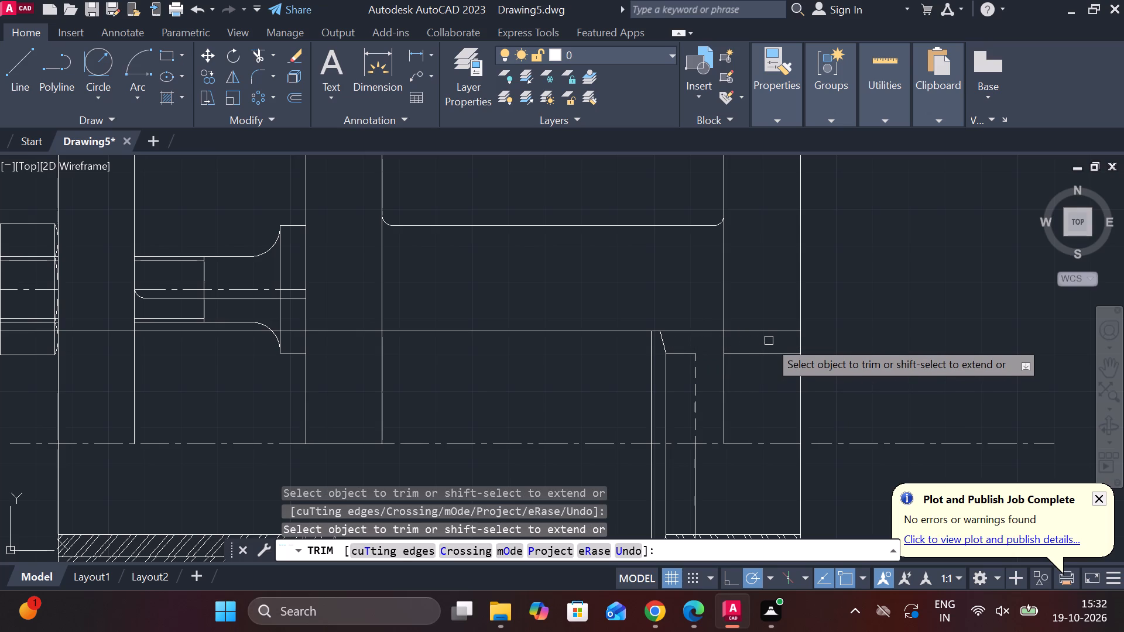
left_click(775, 356)
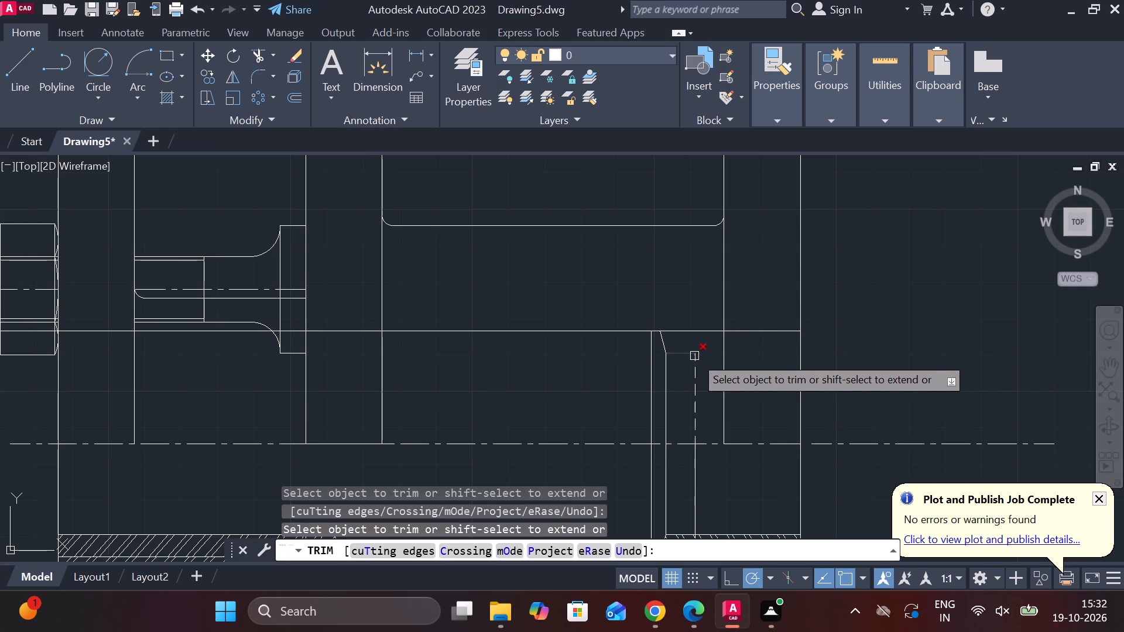
left_click(694, 356)
left_click(677, 355)
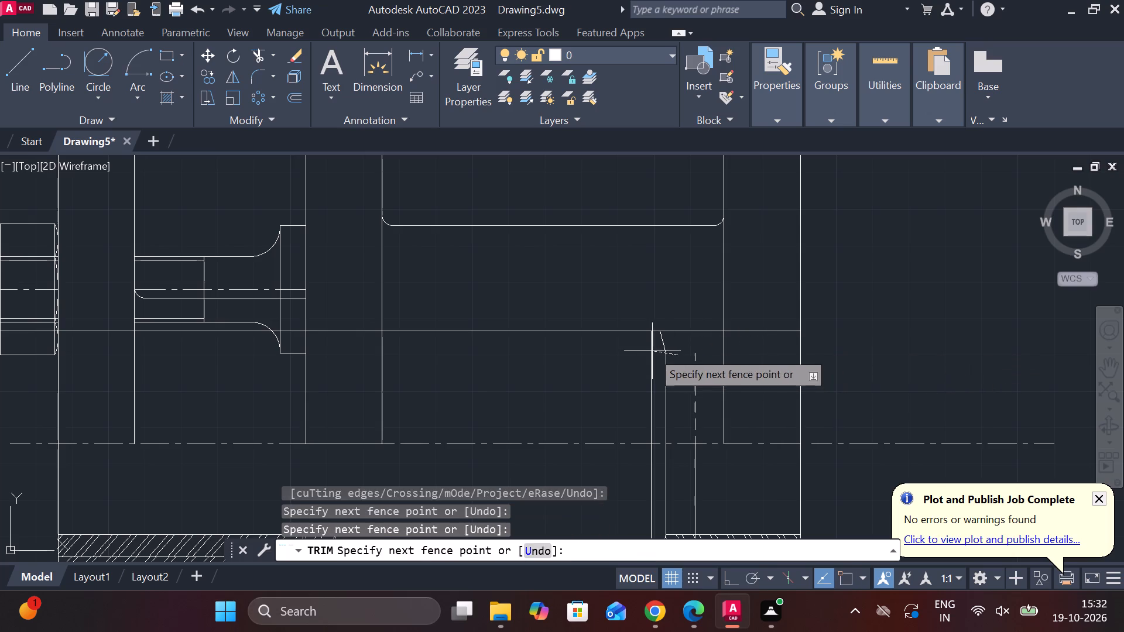
left_click(650, 351)
left_click(666, 365)
left_click(698, 375)
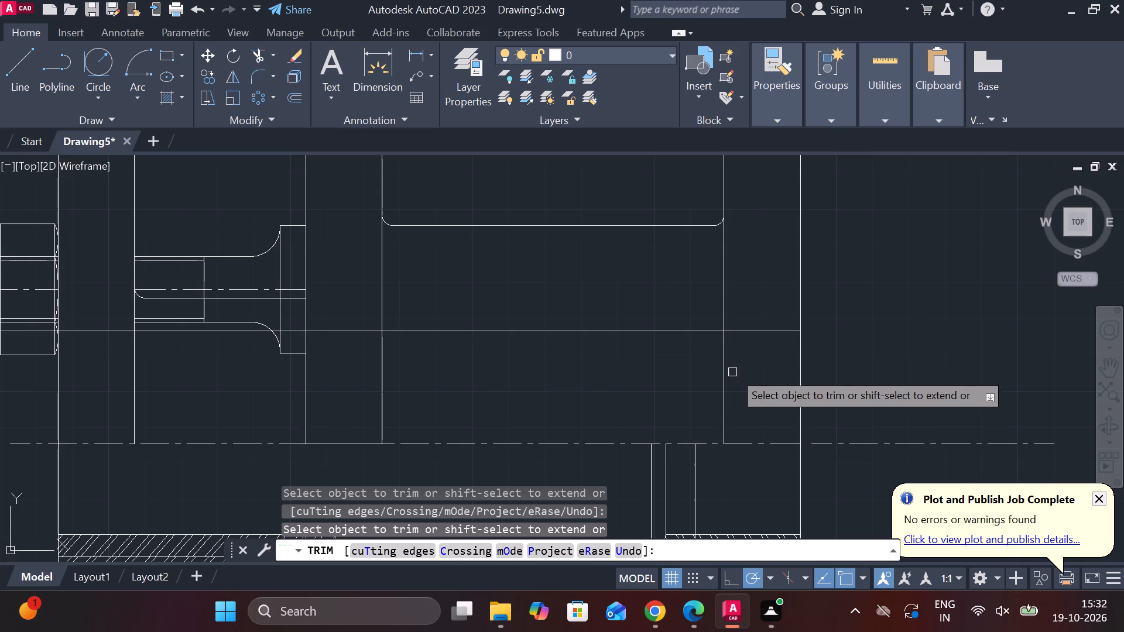
Trim away the neck bush's three vertical lines between the main centreline and the lower bush section.
middle_click_drag(749, 371, 734, 275)
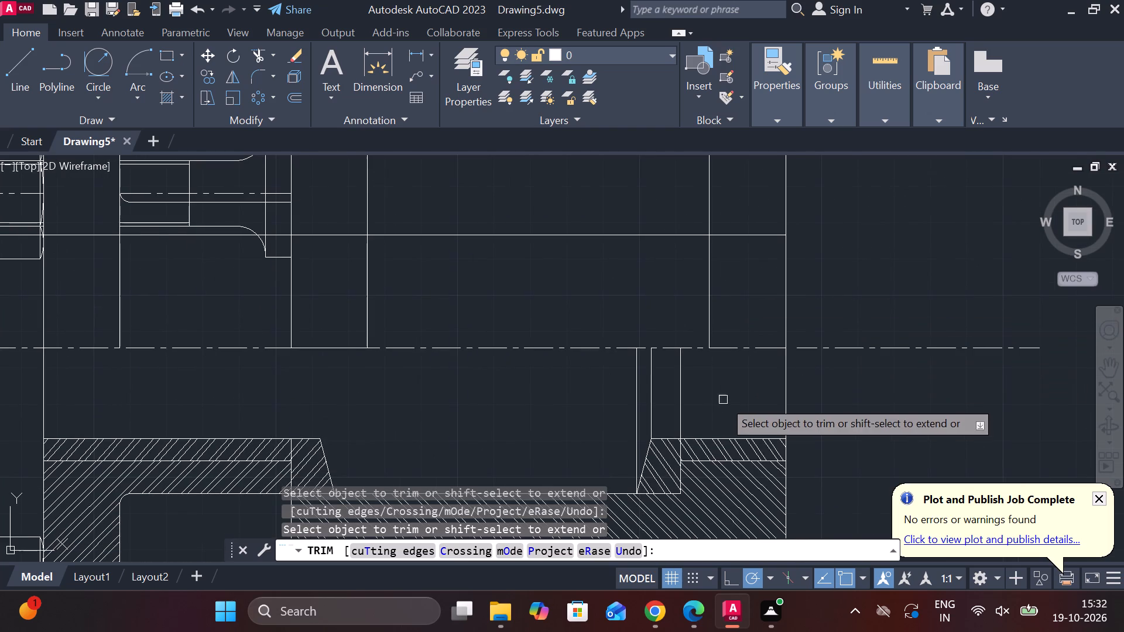
left_click_drag(723, 399, 585, 393)
scroll(928, 407, "down", 2)
middle_click_drag(928, 407, 890, 407)
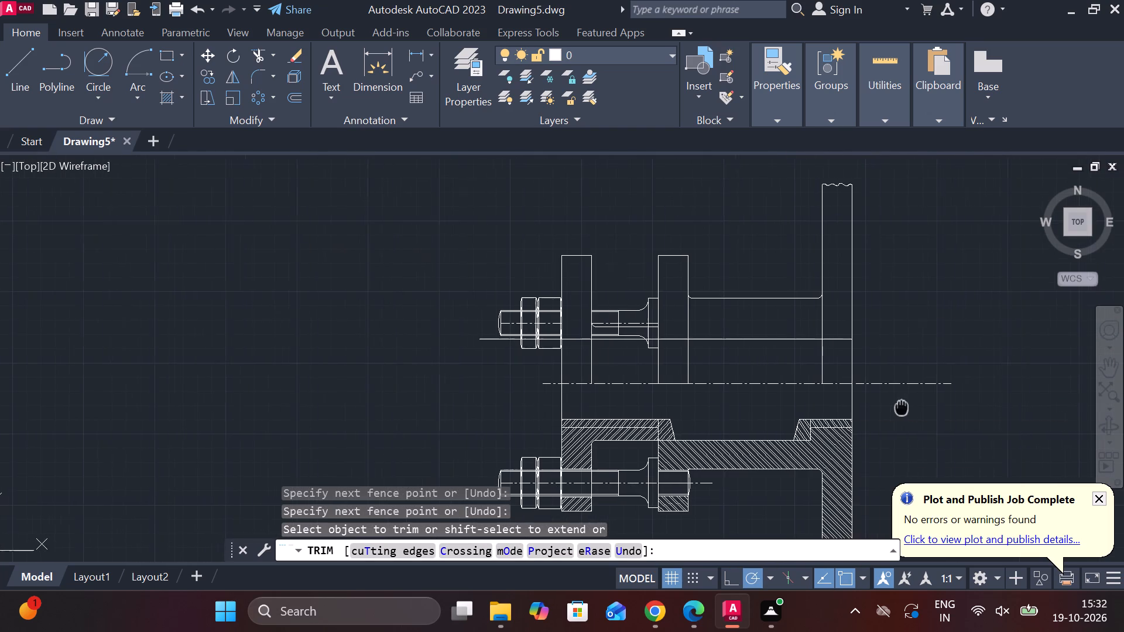
middle_click_drag(890, 407, 843, 390)
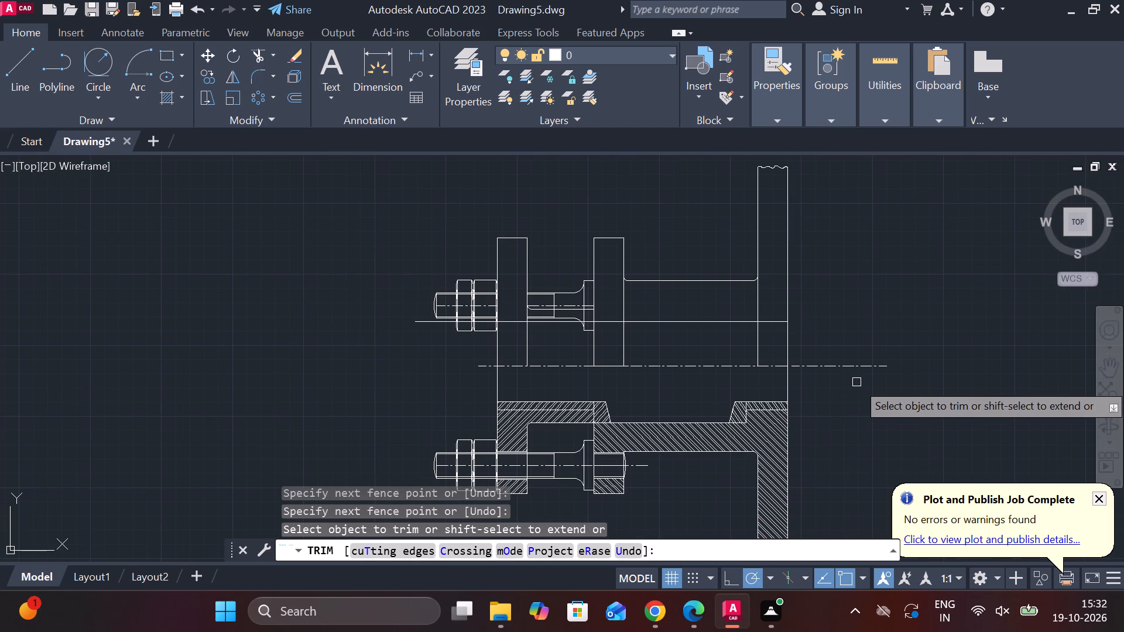
key("Escape")
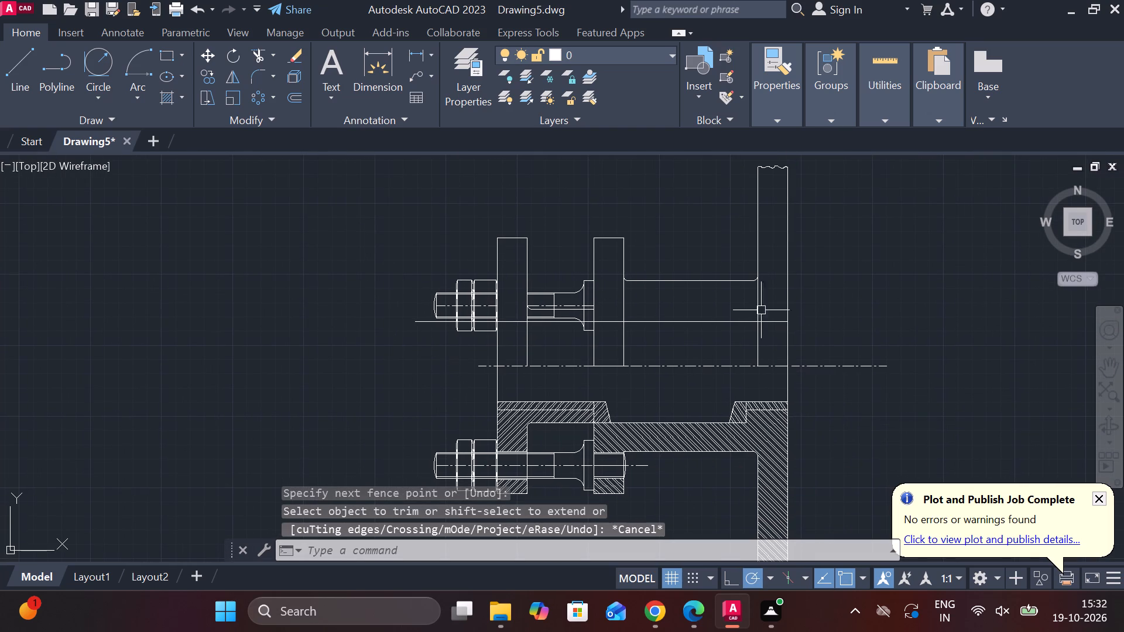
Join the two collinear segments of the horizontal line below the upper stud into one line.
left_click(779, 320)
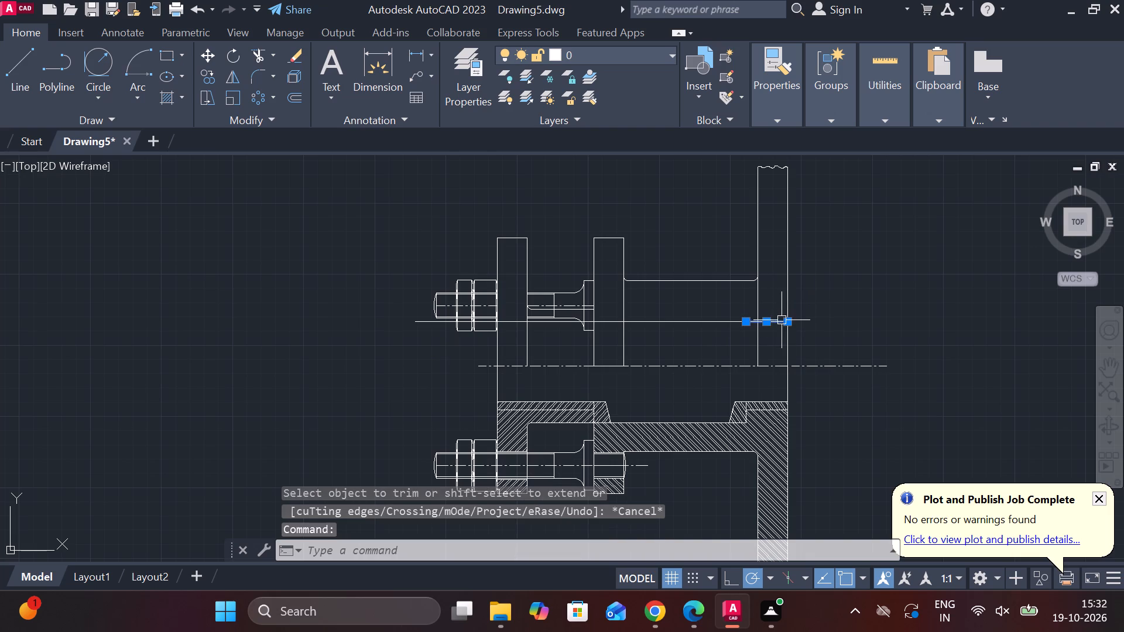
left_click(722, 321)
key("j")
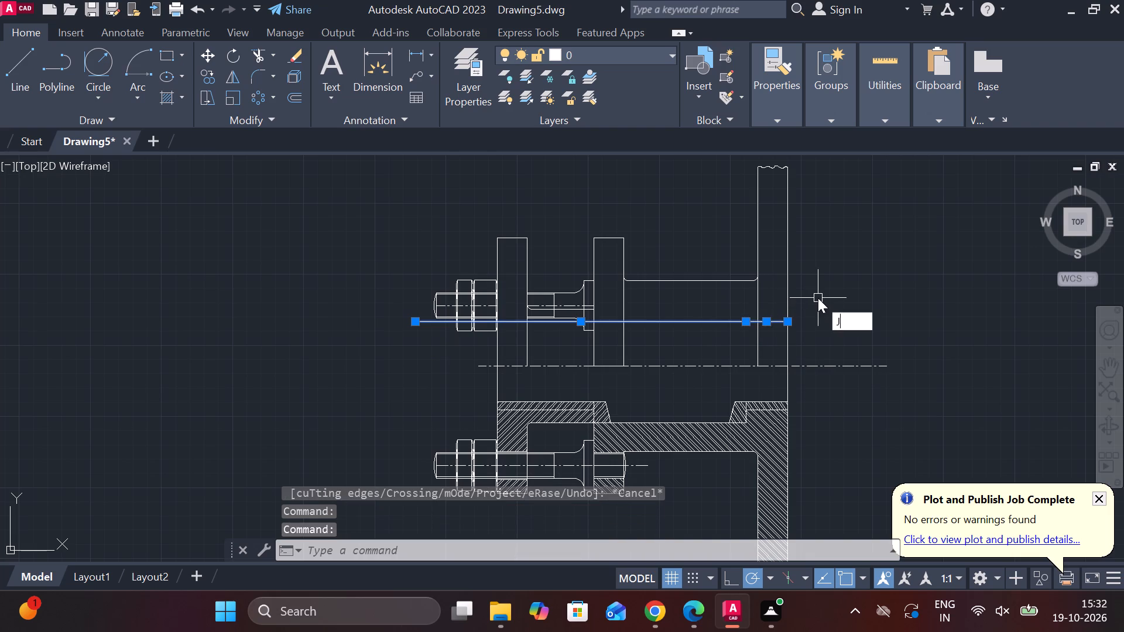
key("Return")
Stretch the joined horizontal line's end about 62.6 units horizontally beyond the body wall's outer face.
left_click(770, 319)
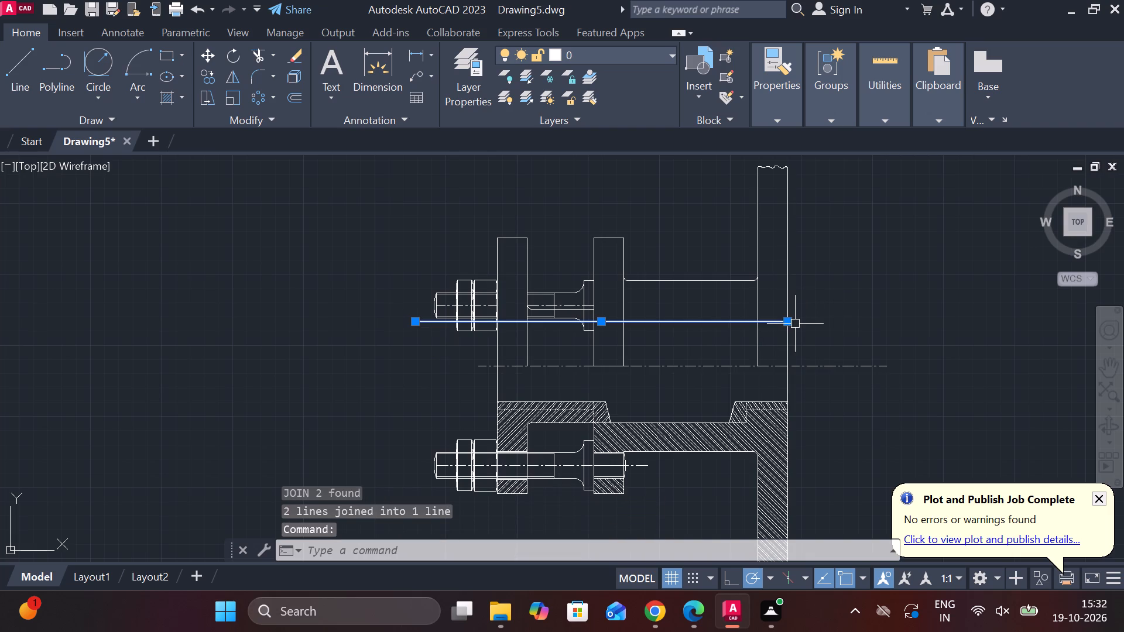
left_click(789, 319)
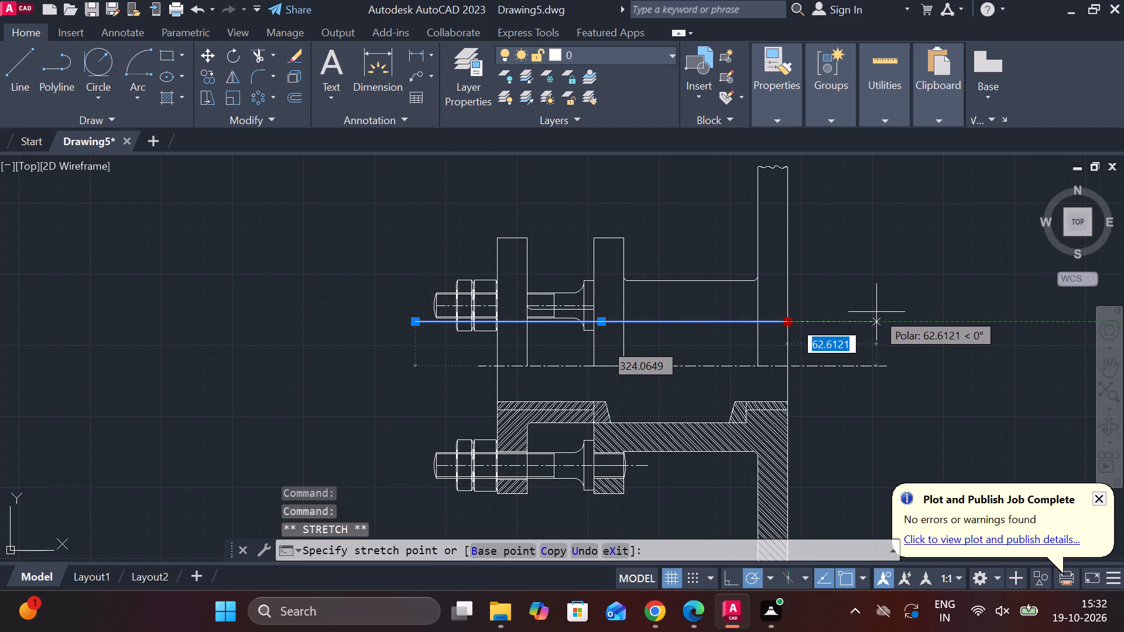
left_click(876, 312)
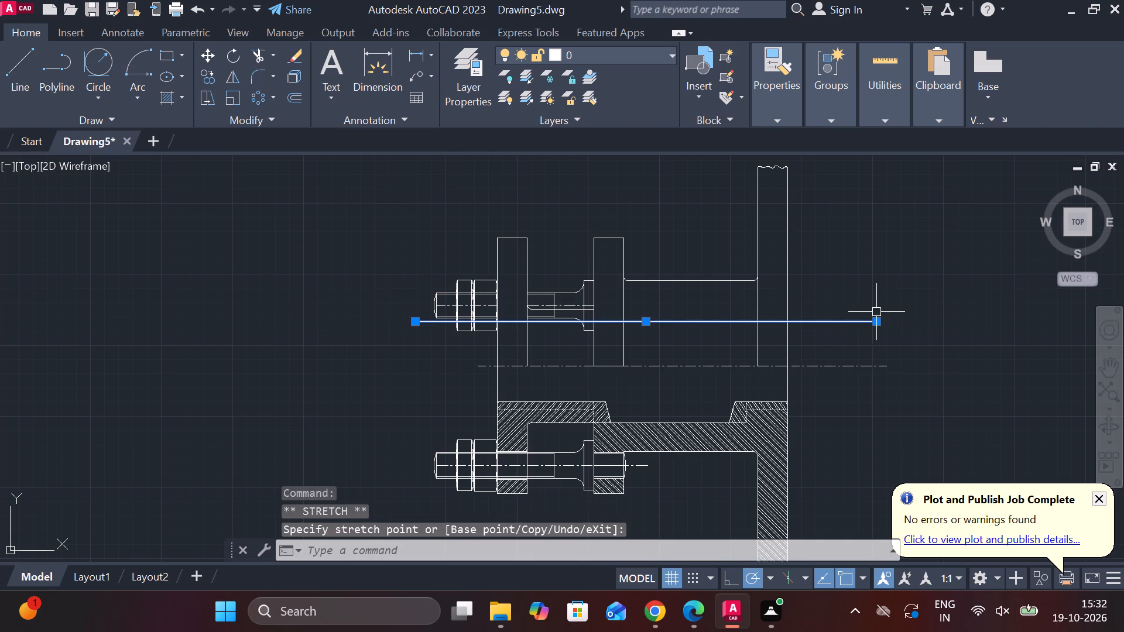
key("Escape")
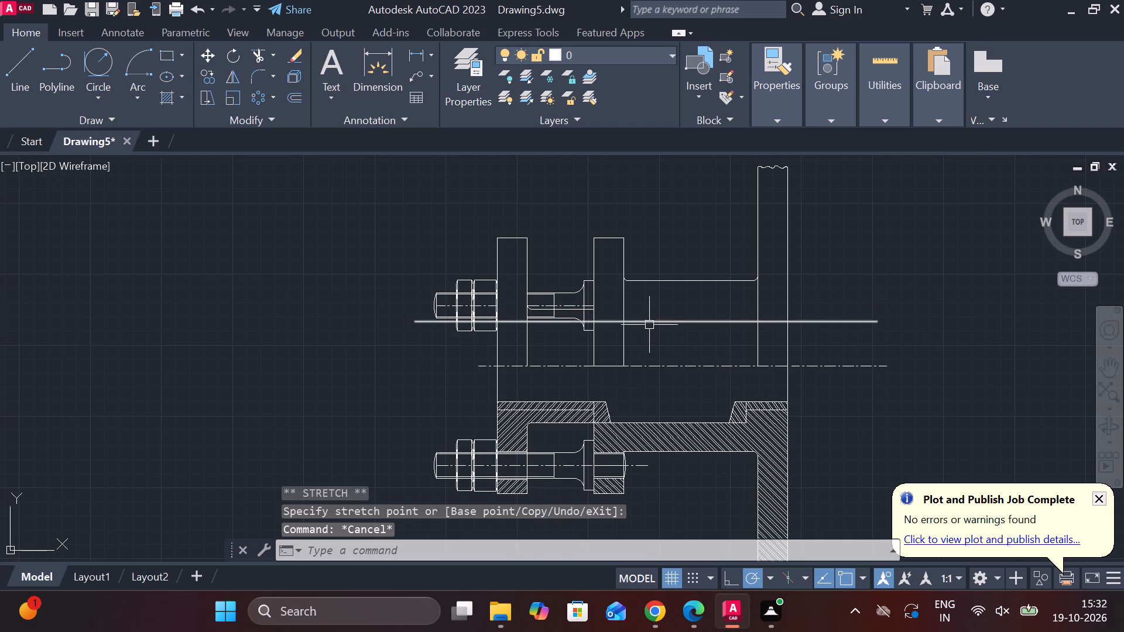
Trim the horizontal line back to the body flange's inner face, removing everything through and beyond the body wall.
left_click(648, 321)
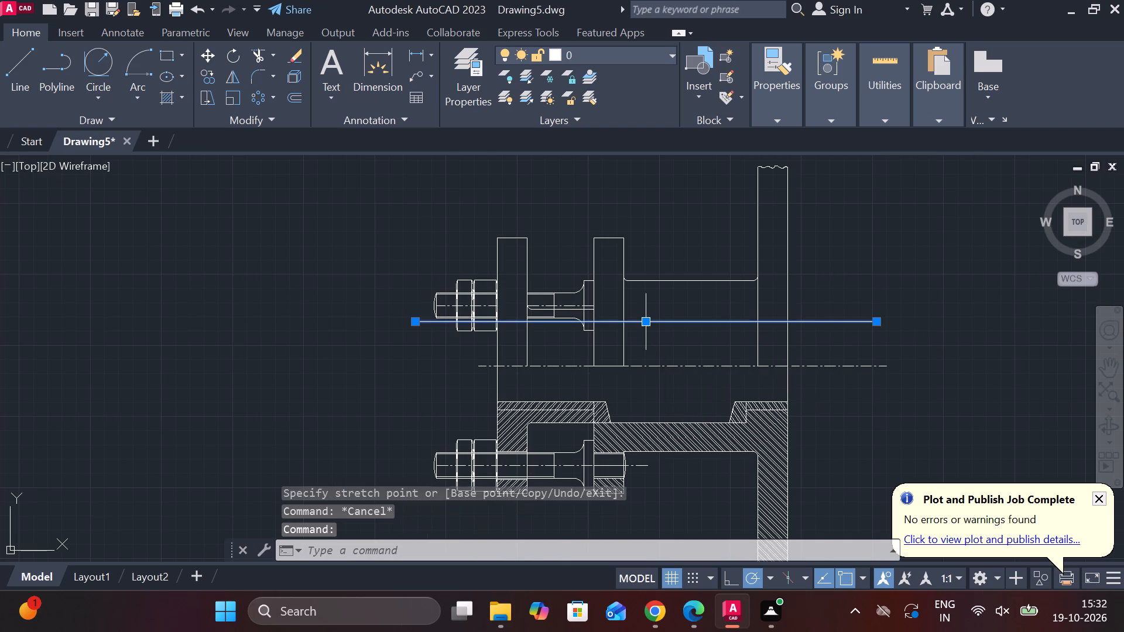
scroll(649, 333, "up", 1)
key("Escape")
type("TR")
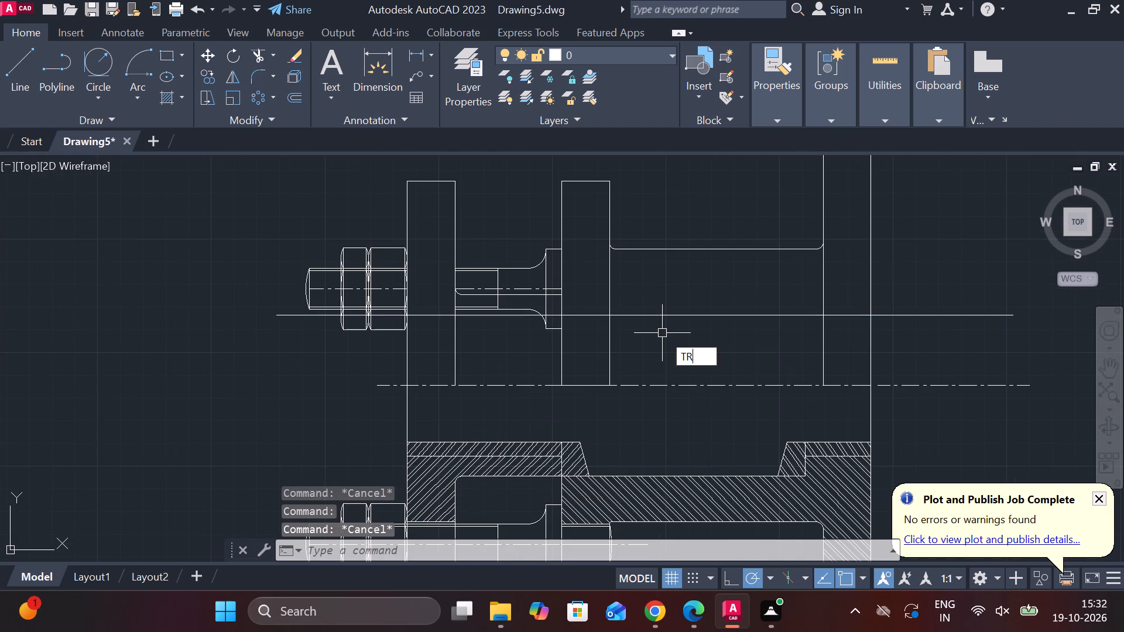
key("space")
left_click(645, 314)
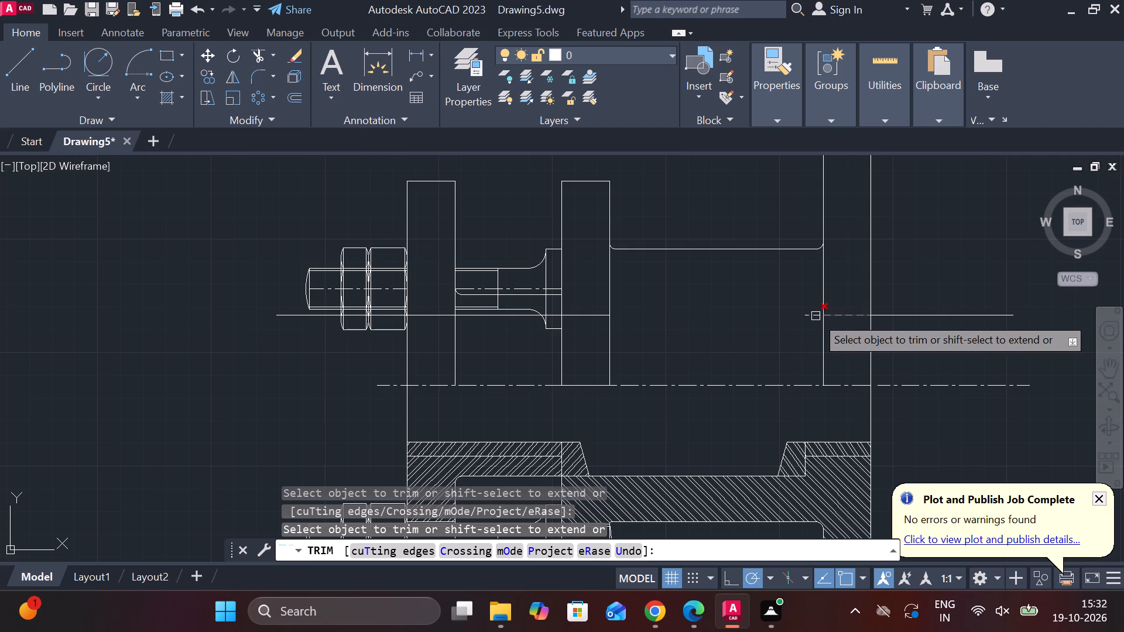
left_click(815, 316)
left_click(851, 316)
left_click(865, 315)
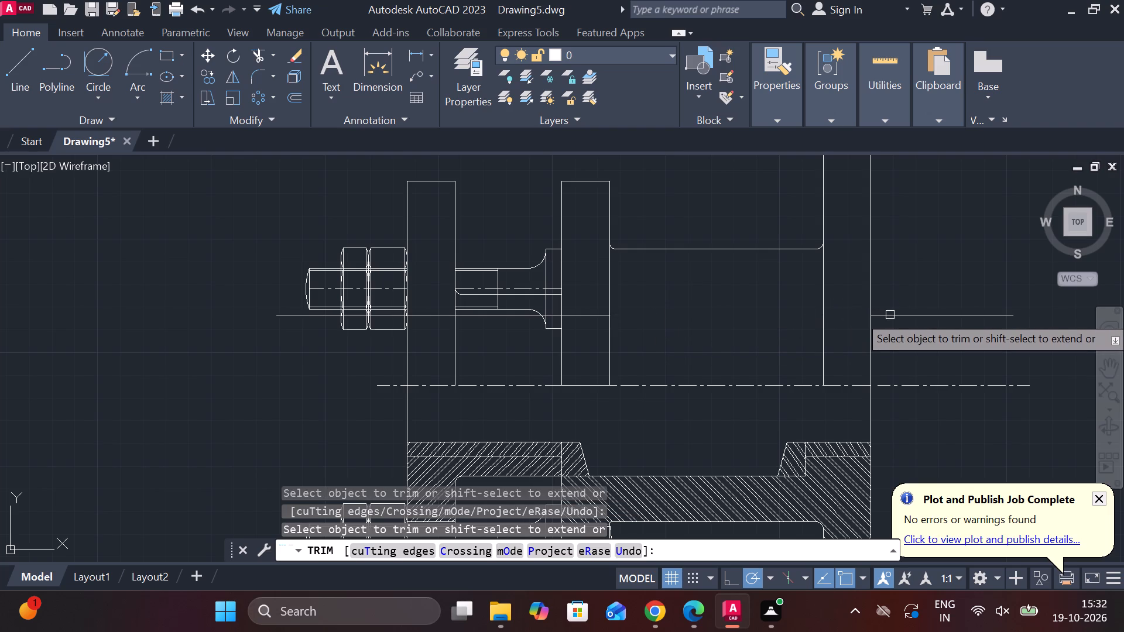
left_click(893, 314)
key("Escape")
Draw a horizontal line from the trimmed line's end at the body flange to a point beyond the wall's outer face.
key("l")
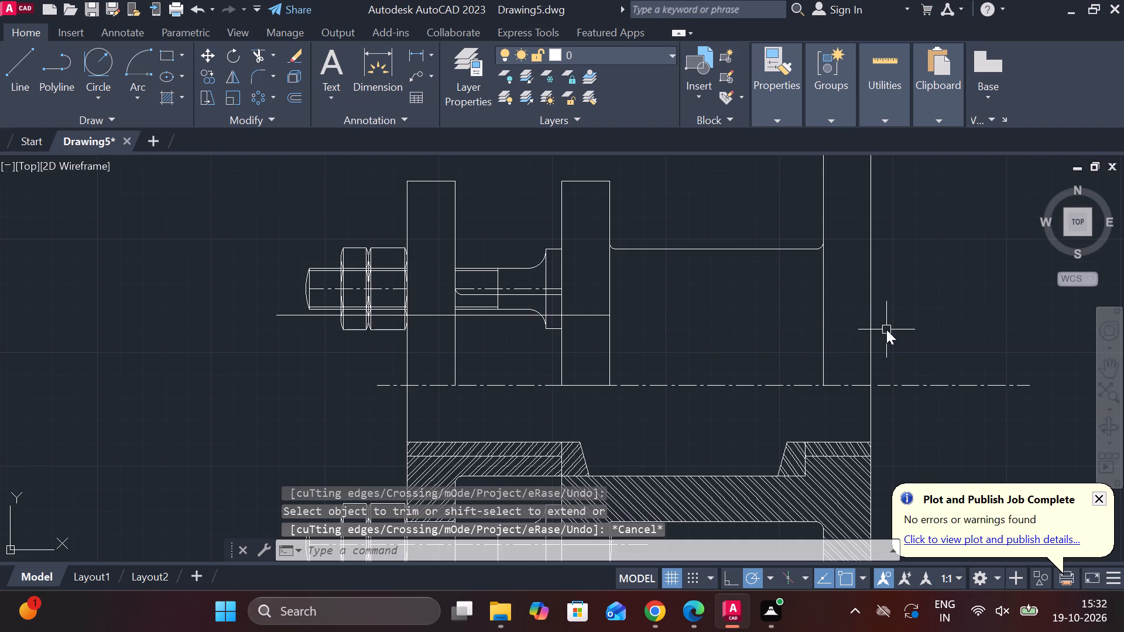
key("Return")
left_click(605, 315)
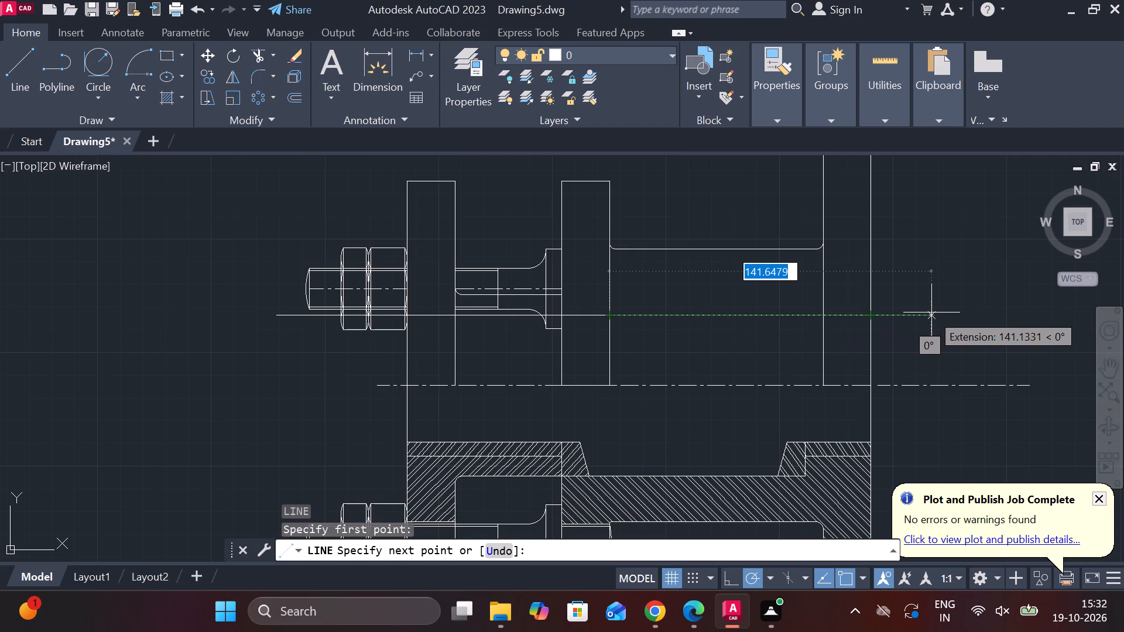
left_click(975, 312)
key("Escape")
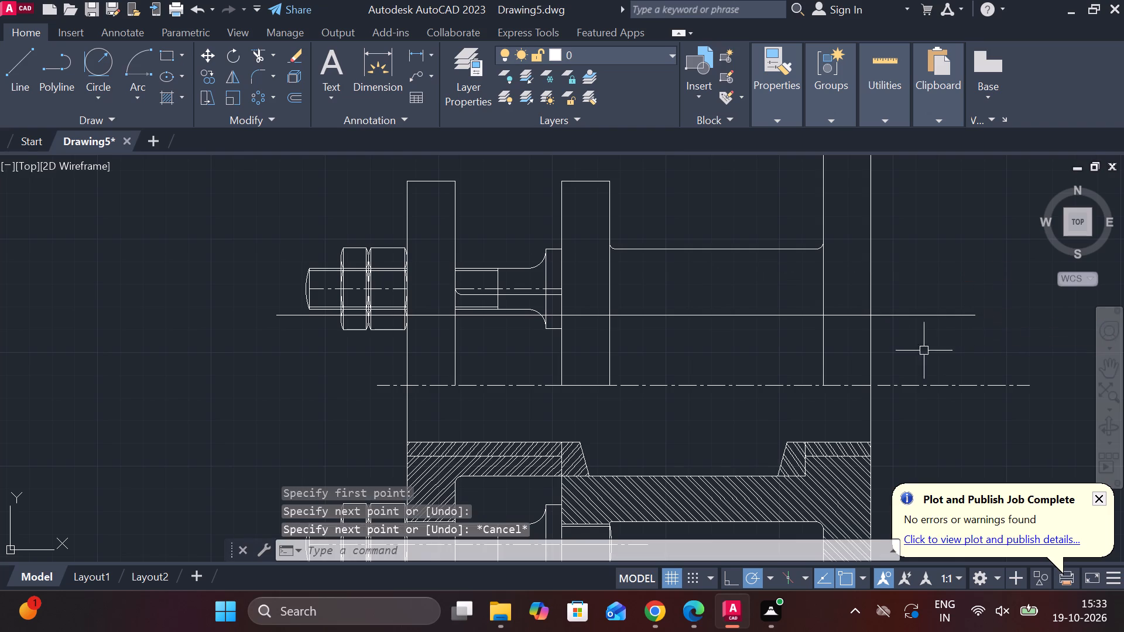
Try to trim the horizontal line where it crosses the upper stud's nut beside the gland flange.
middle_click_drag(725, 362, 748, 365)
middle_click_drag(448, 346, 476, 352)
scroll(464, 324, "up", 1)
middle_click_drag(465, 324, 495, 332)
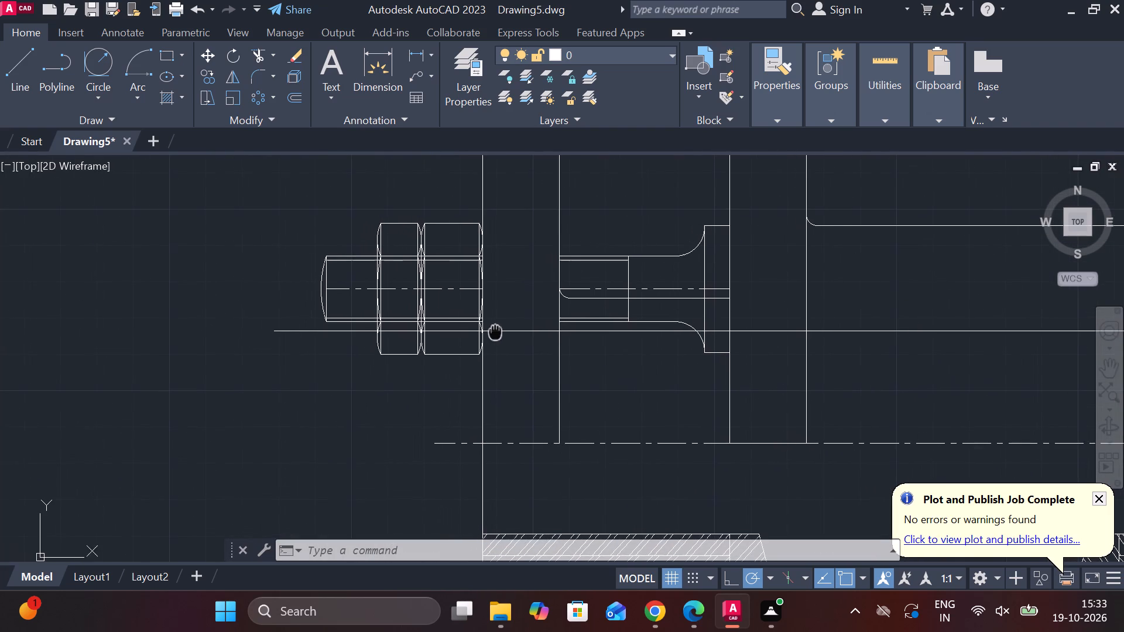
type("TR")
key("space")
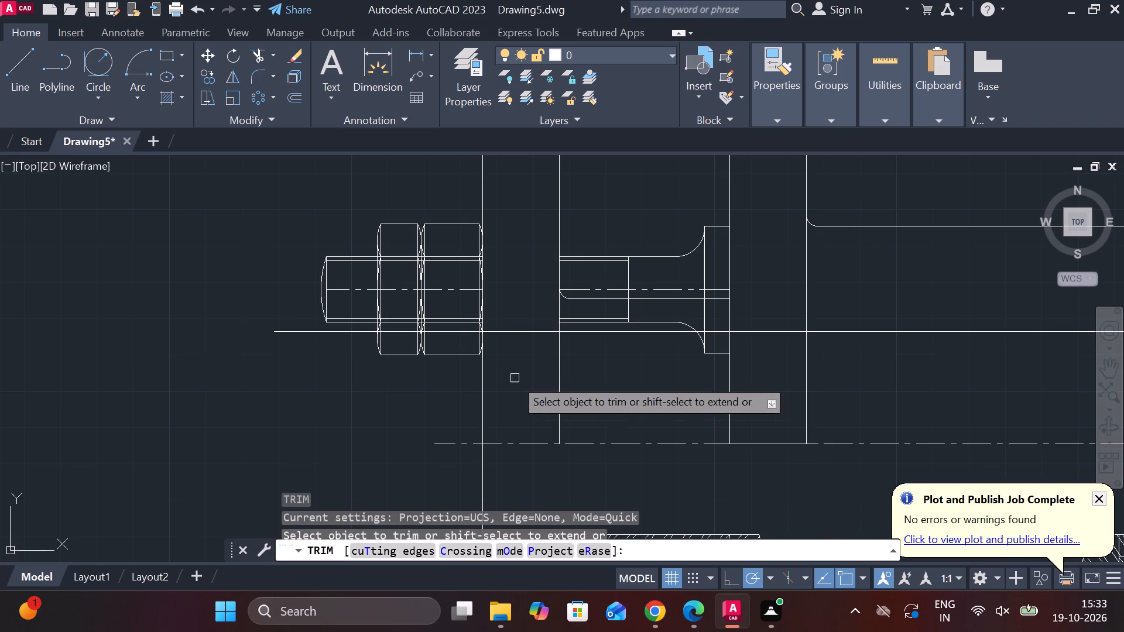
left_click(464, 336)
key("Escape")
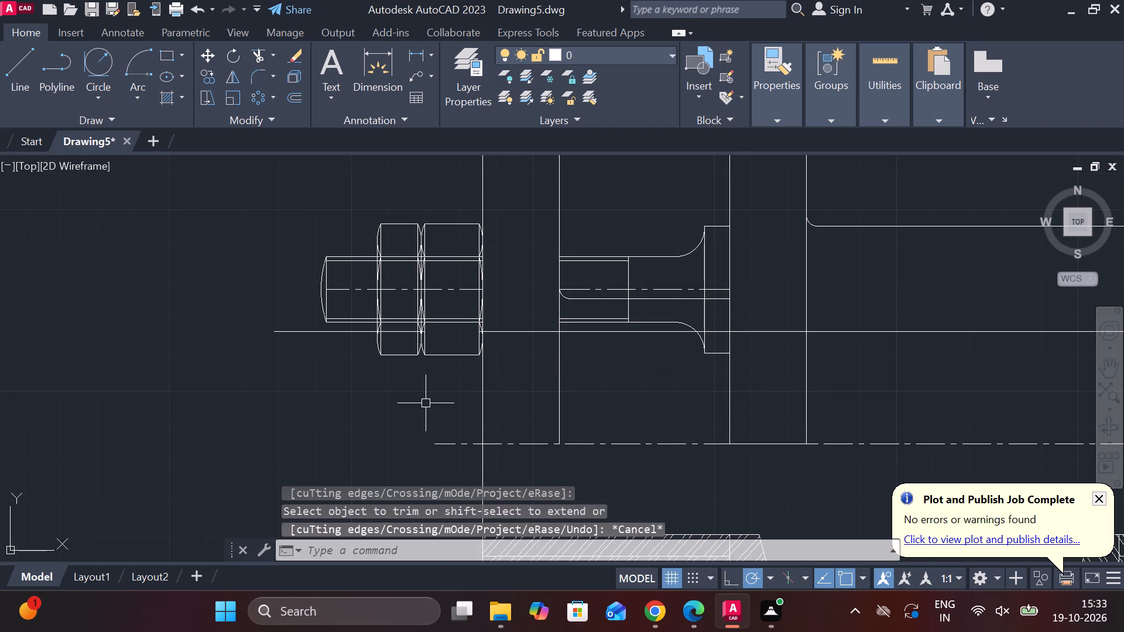
Set the linetype of the horizontal line running from the body flange through the body wall to DASHED.
scroll(650, 379, "down", 1)
left_click(878, 352)
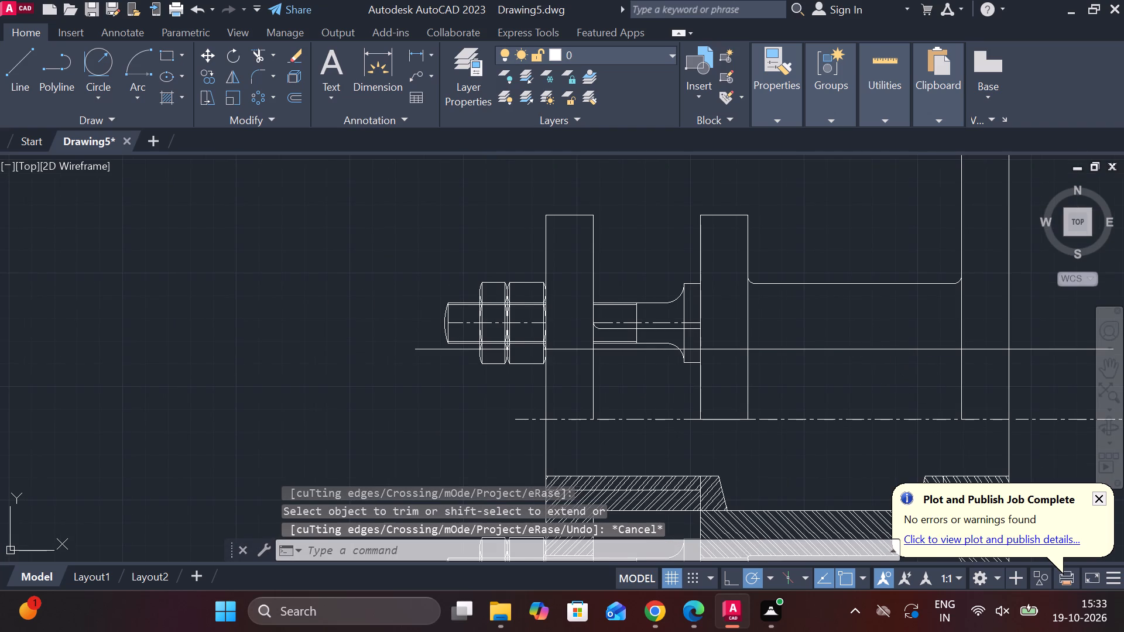
middle_click_drag(896, 341, 660, 341)
left_click(782, 121)
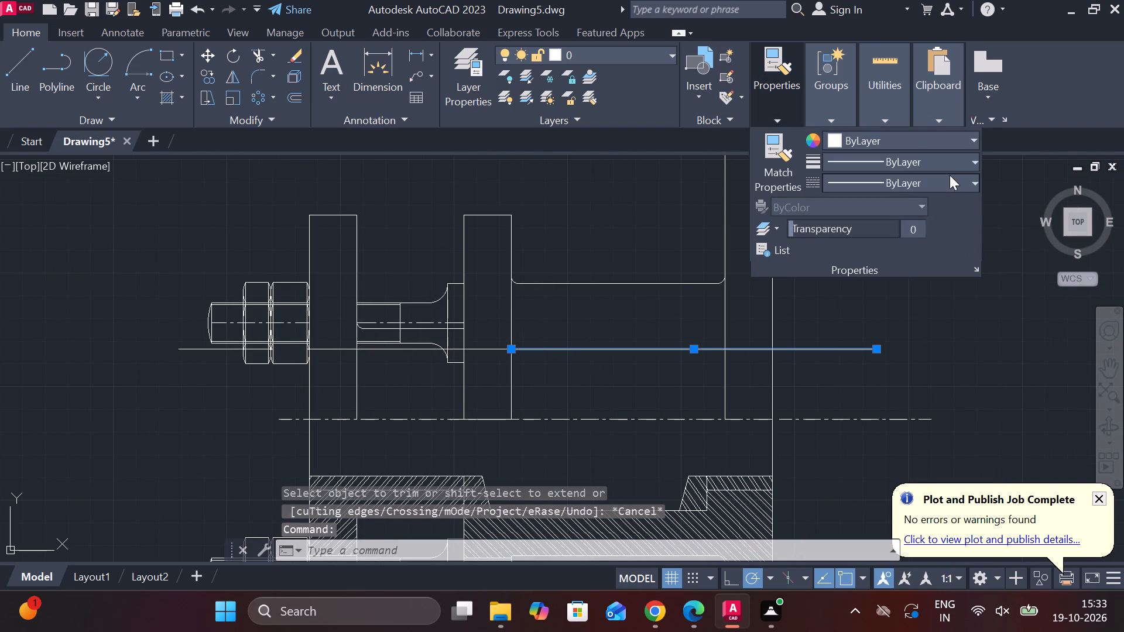
left_click(946, 180)
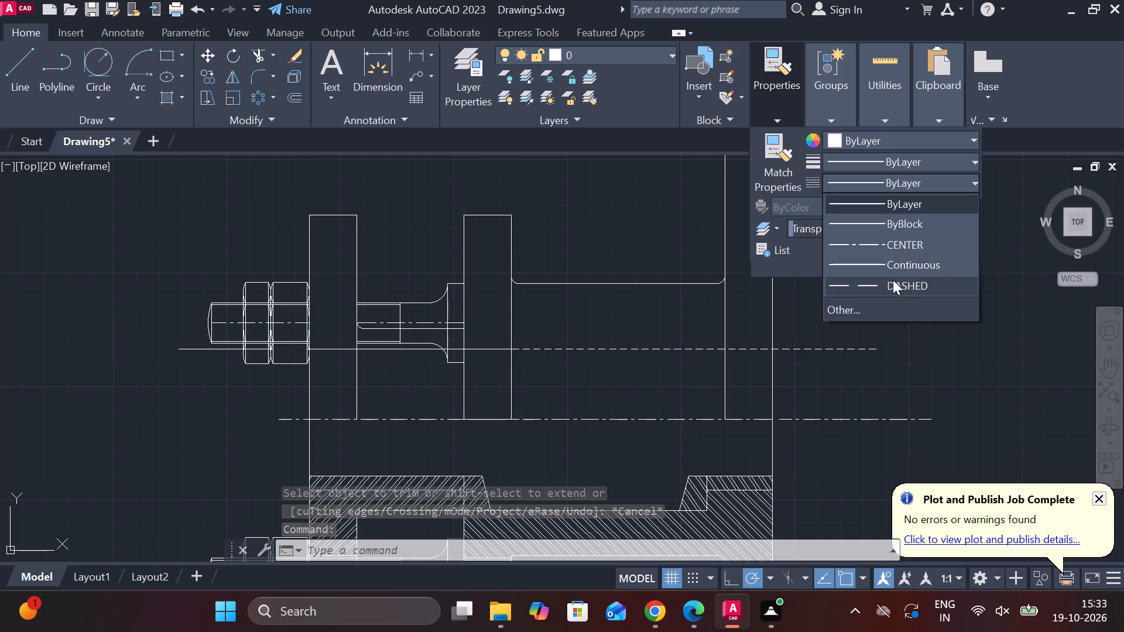
left_click(893, 280)
key("Escape")
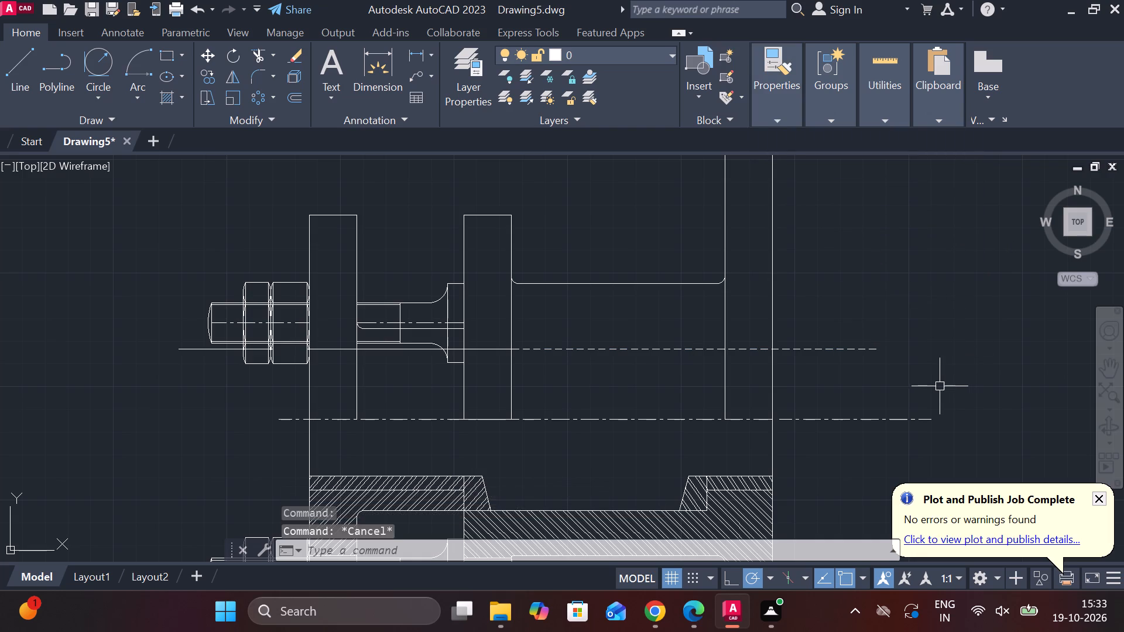
Trim the dashed line's portion extending beyond the body wall's outer face.
middle_click_drag(908, 374, 858, 371)
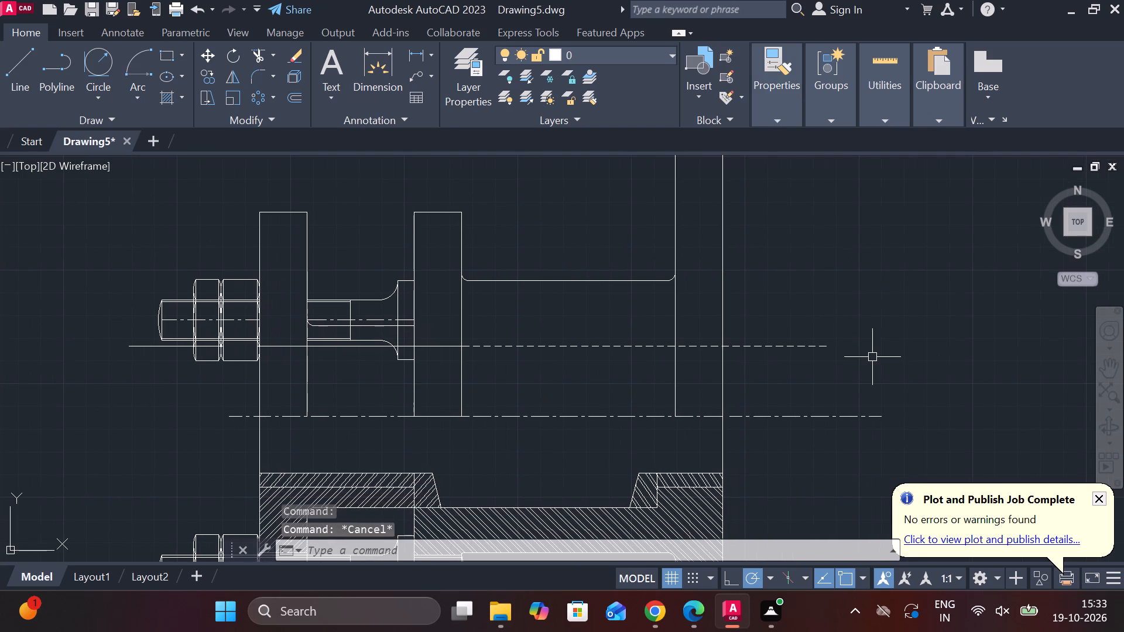
type("TR")
key("space")
left_click(781, 345)
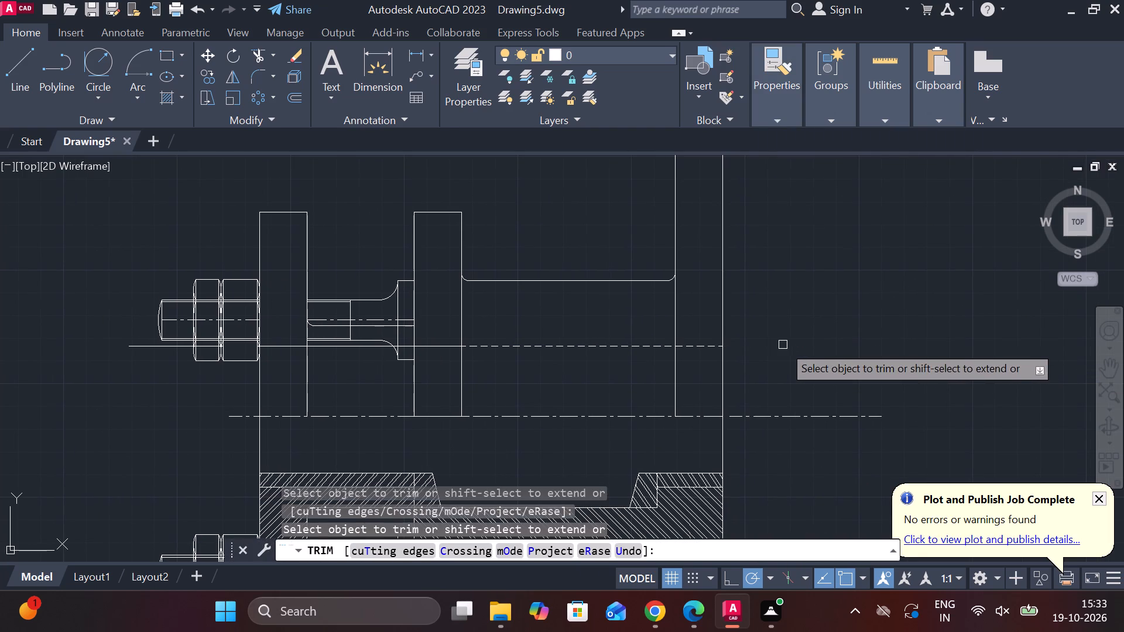
key("Escape")
Draw a 50-unit horizontal line outward from the dashed line's end at the body wall's outer face.
key("l")
key("Return")
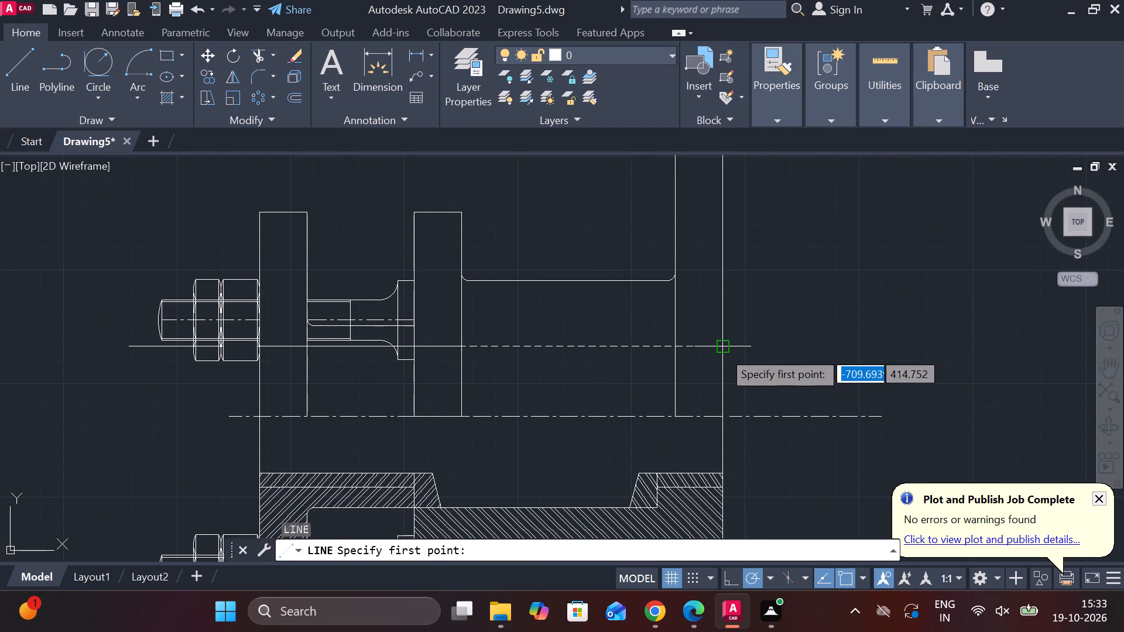
left_click(722, 351)
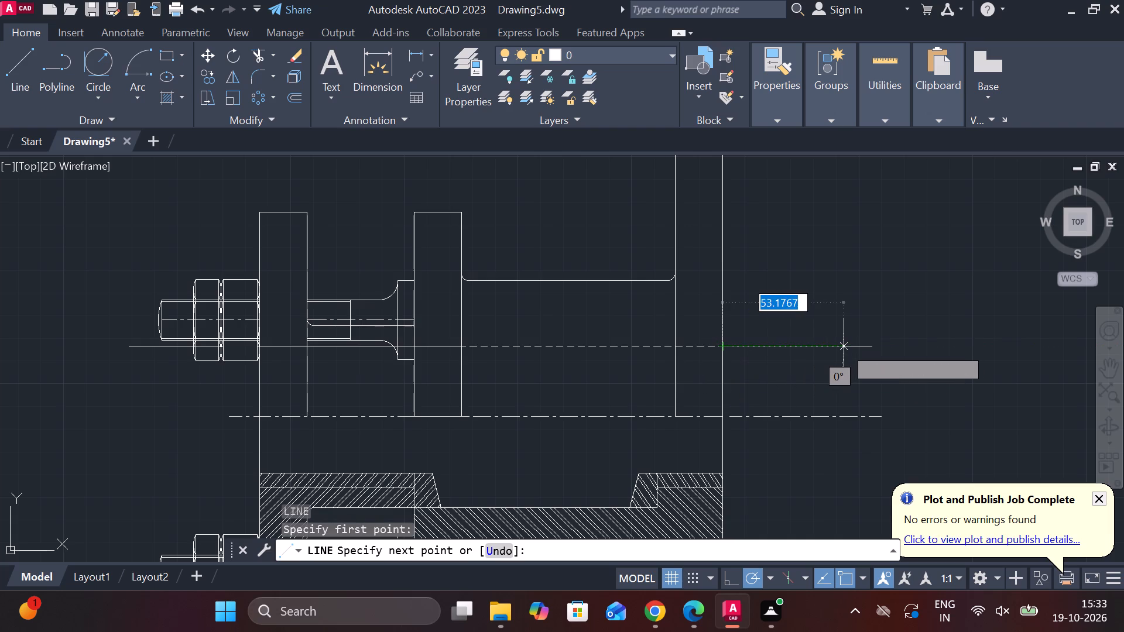
type("50")
key("Return")
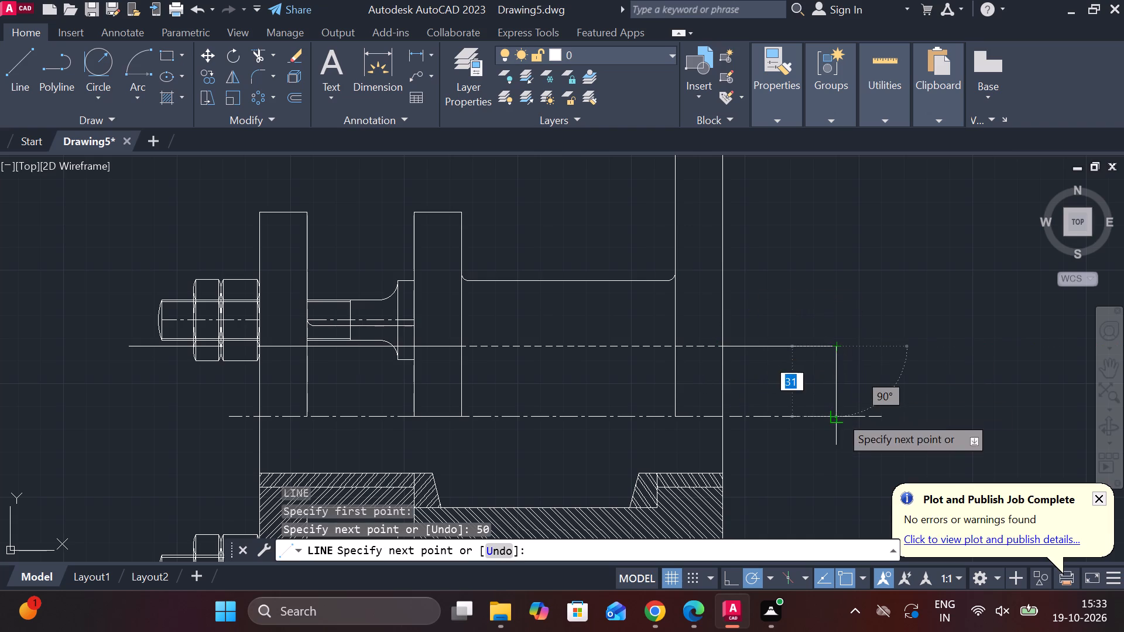
scroll(851, 447, "down", 1)
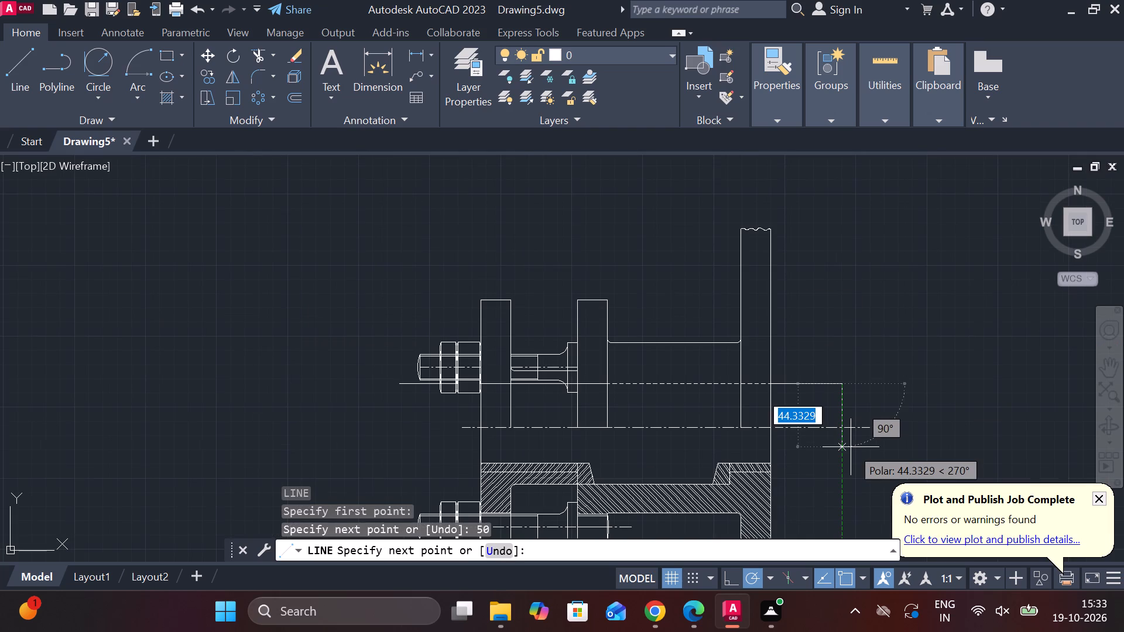
scroll(851, 447, "up", 1)
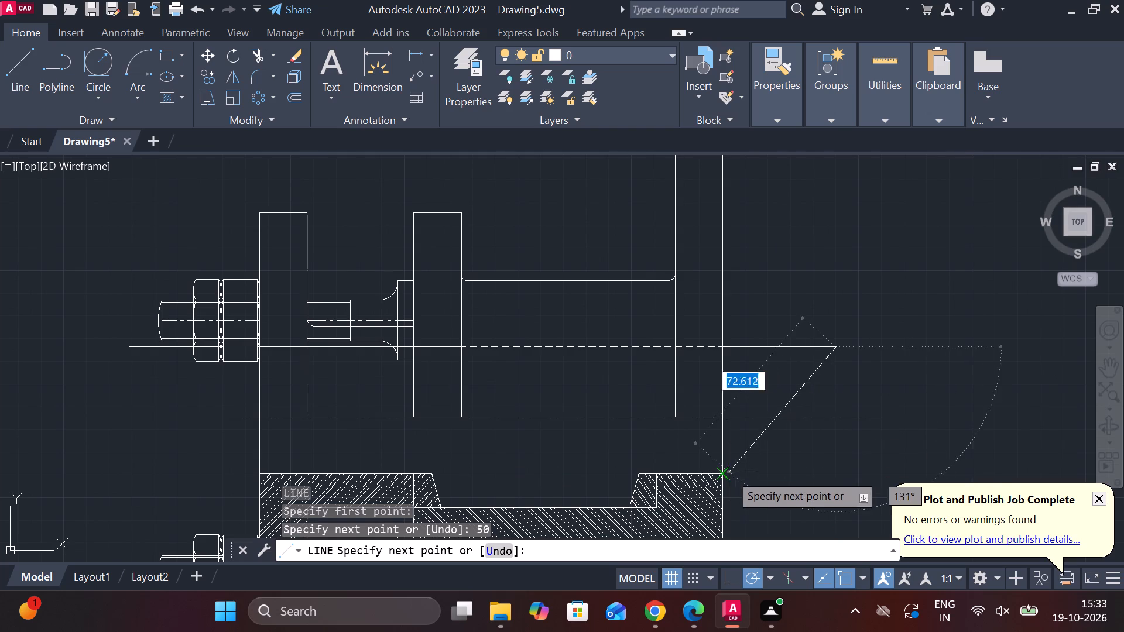
scroll(829, 470, "up", 1)
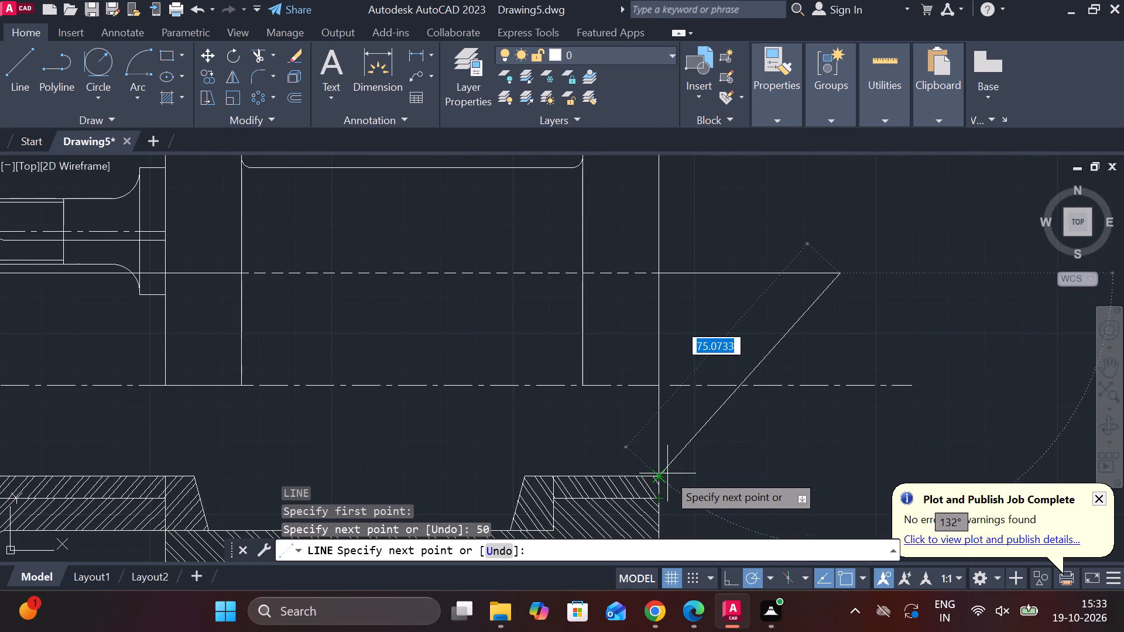
scroll(832, 460, "down", 1)
middle_click(832, 460)
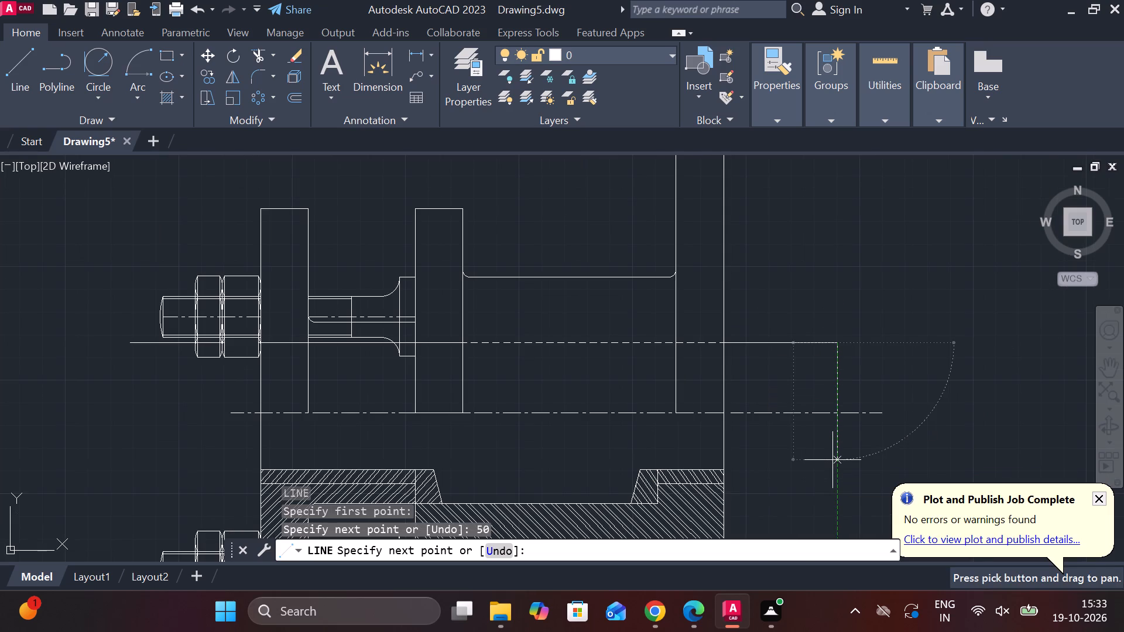
middle_click_drag(832, 460, 858, 432)
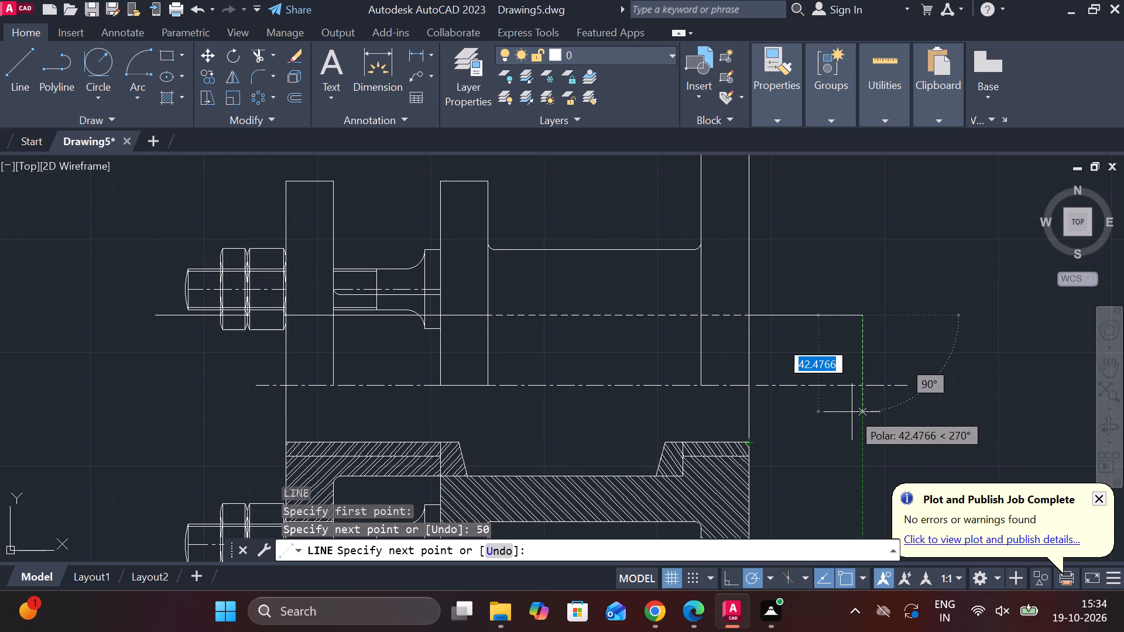
key("Escape")
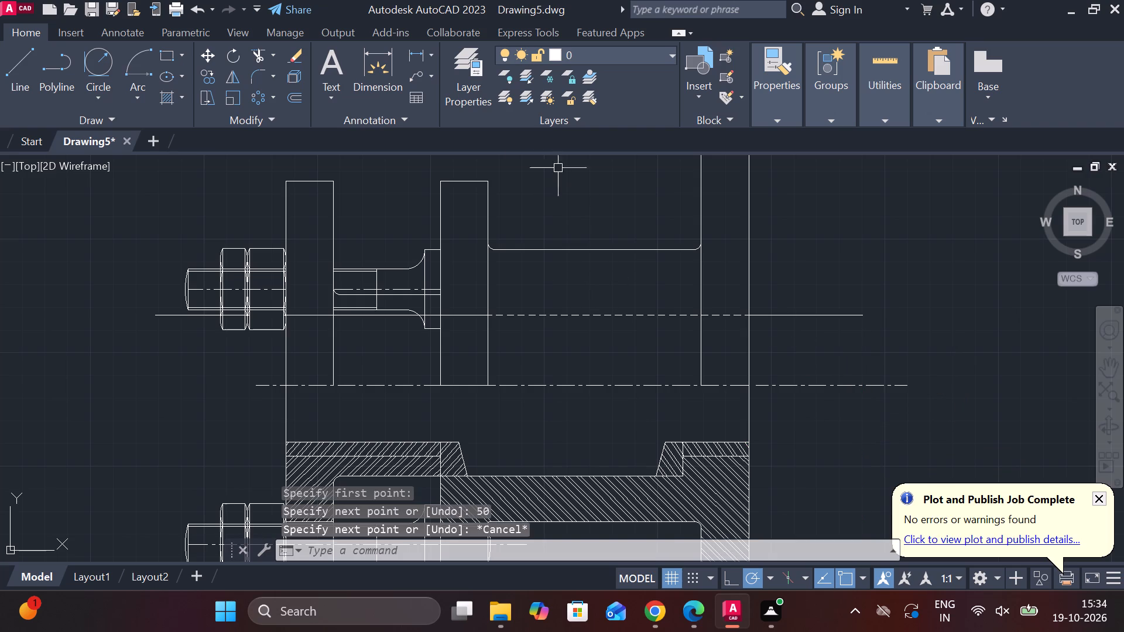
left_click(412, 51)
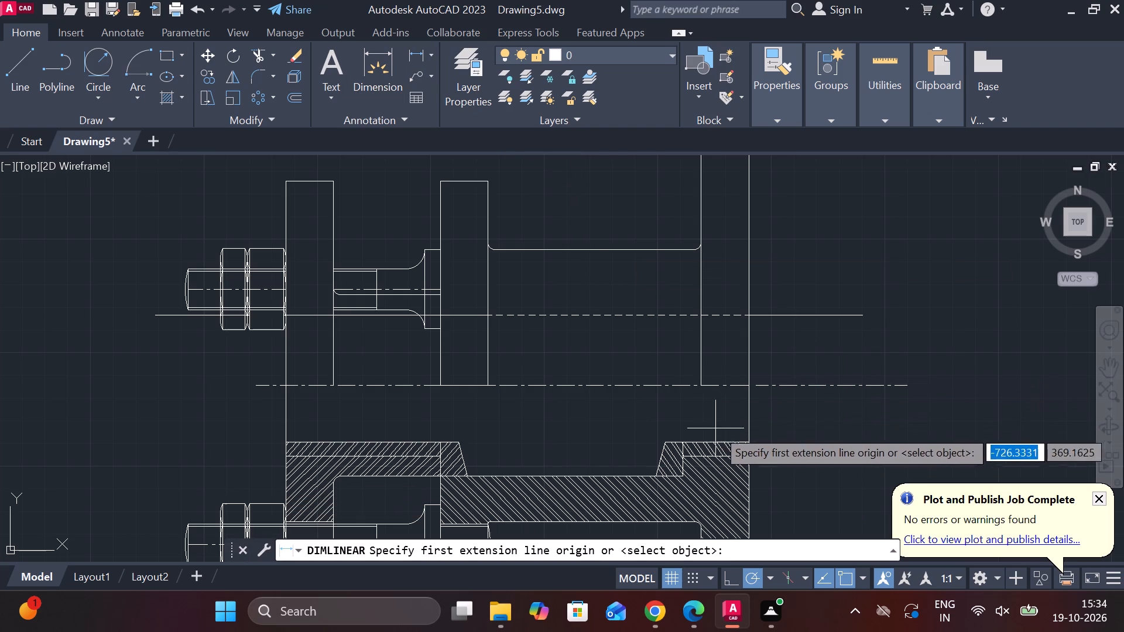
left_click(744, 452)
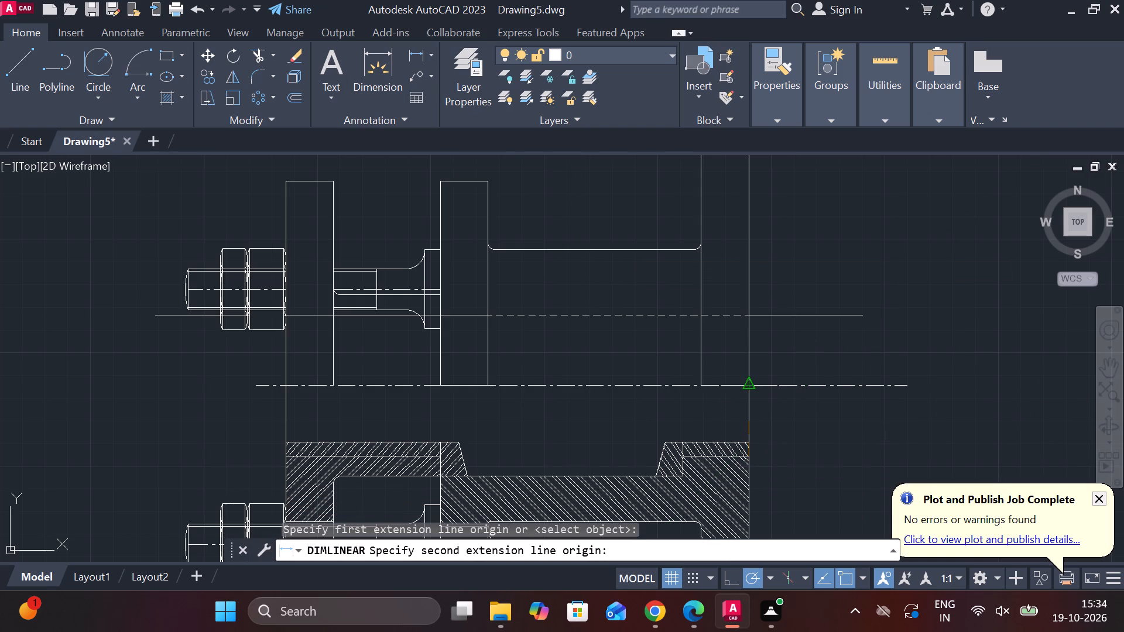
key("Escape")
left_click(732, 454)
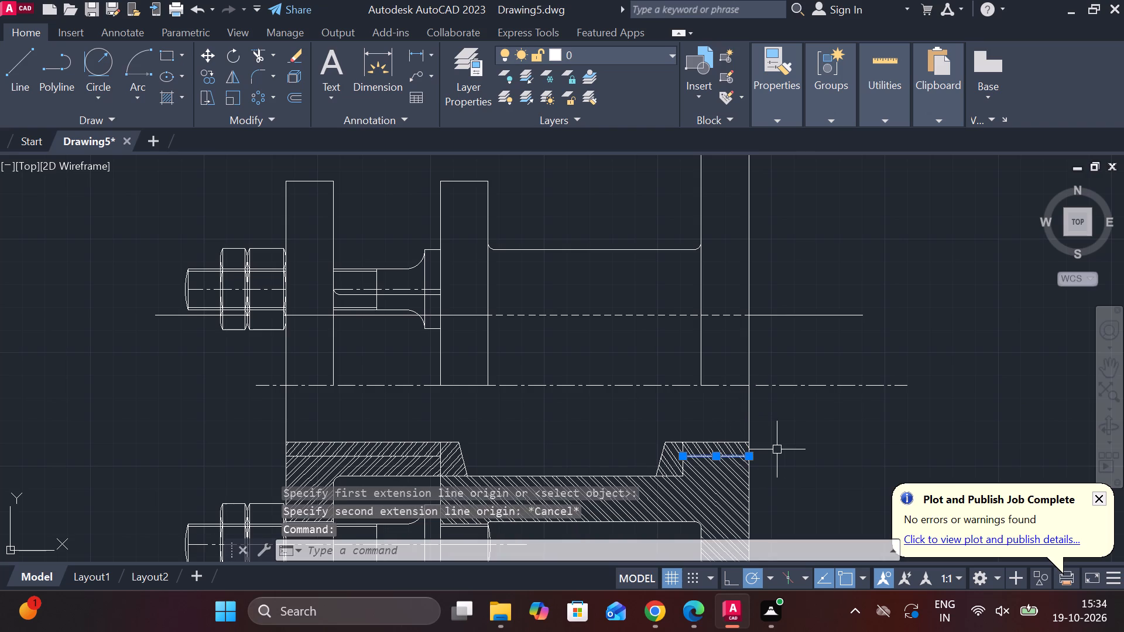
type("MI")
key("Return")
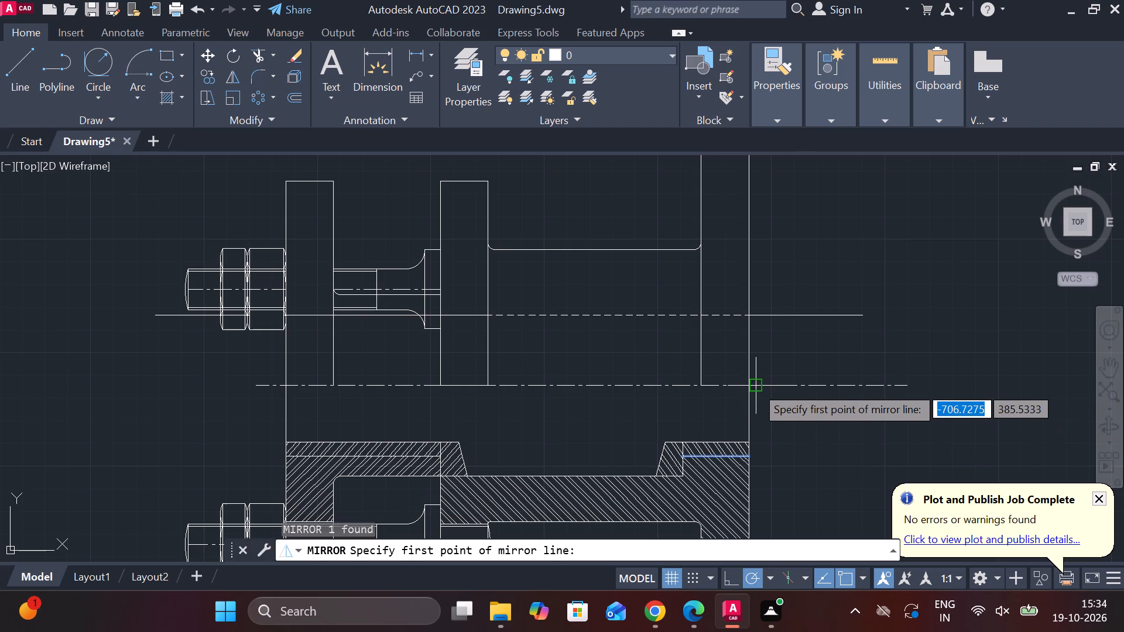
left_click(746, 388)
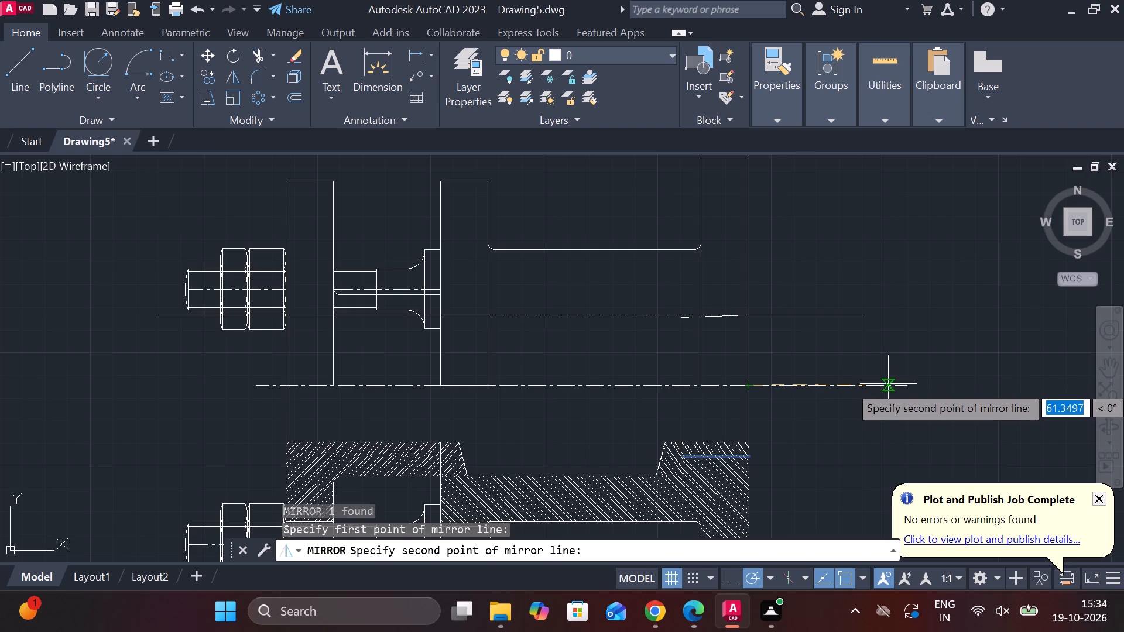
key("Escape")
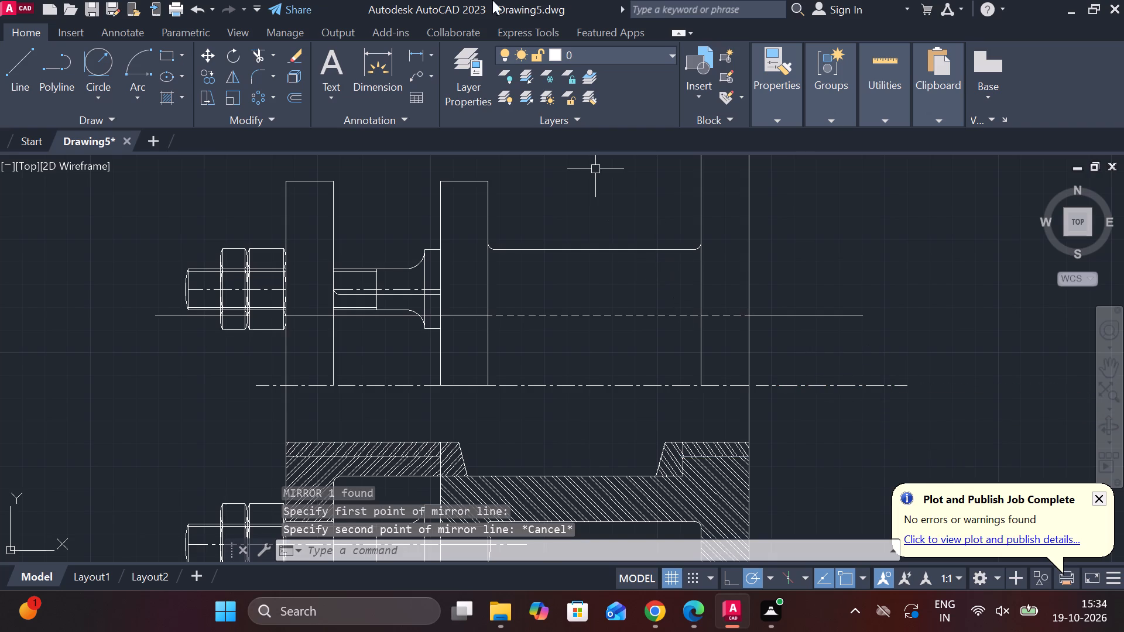
Measure the vertical distance from the dashed line's end to the centre line at the body wall's outer face.
left_click(425, 56)
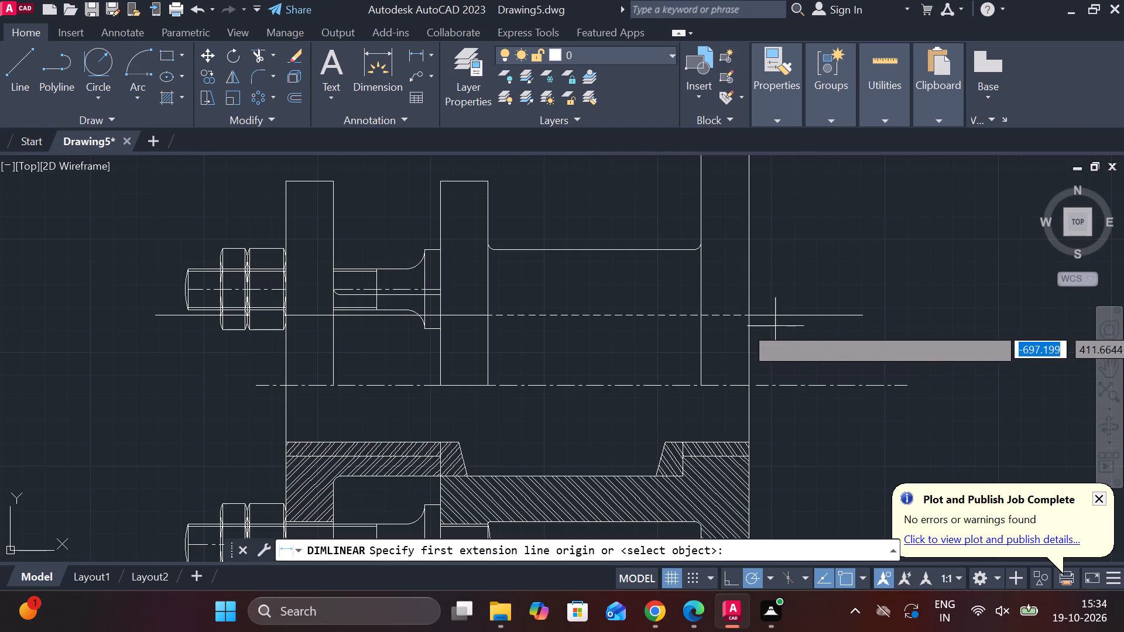
left_click(755, 315)
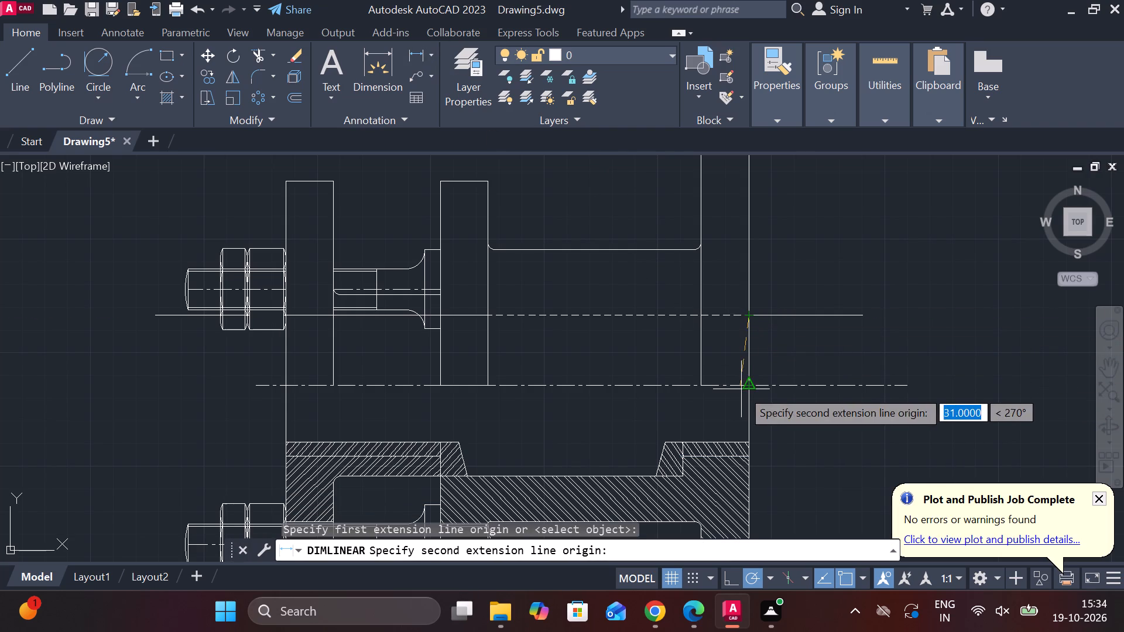
key("Escape")
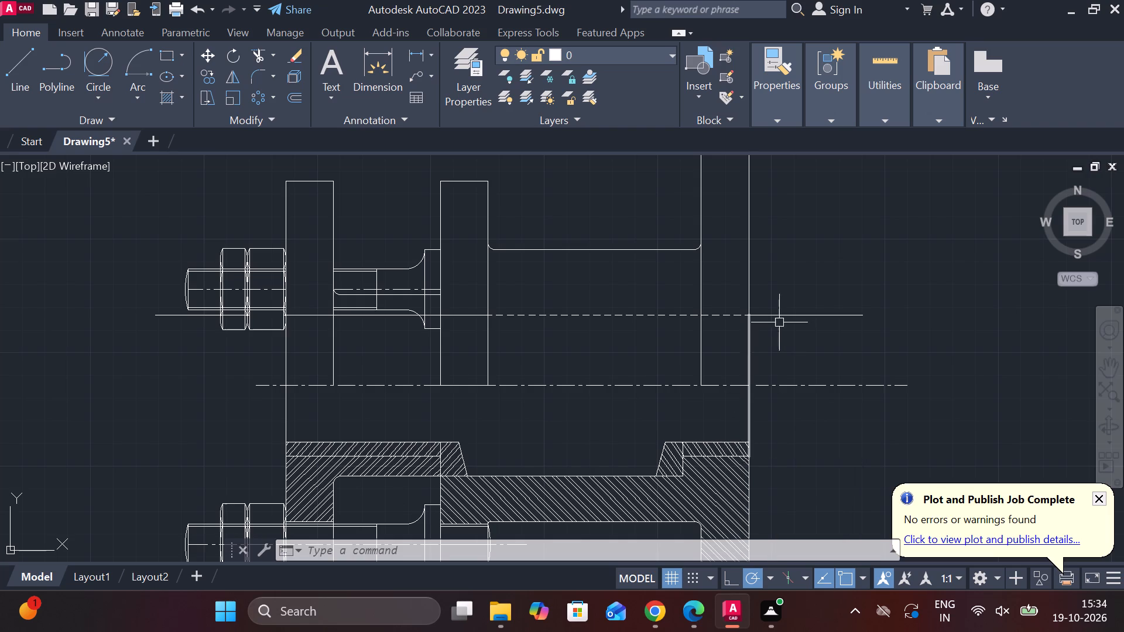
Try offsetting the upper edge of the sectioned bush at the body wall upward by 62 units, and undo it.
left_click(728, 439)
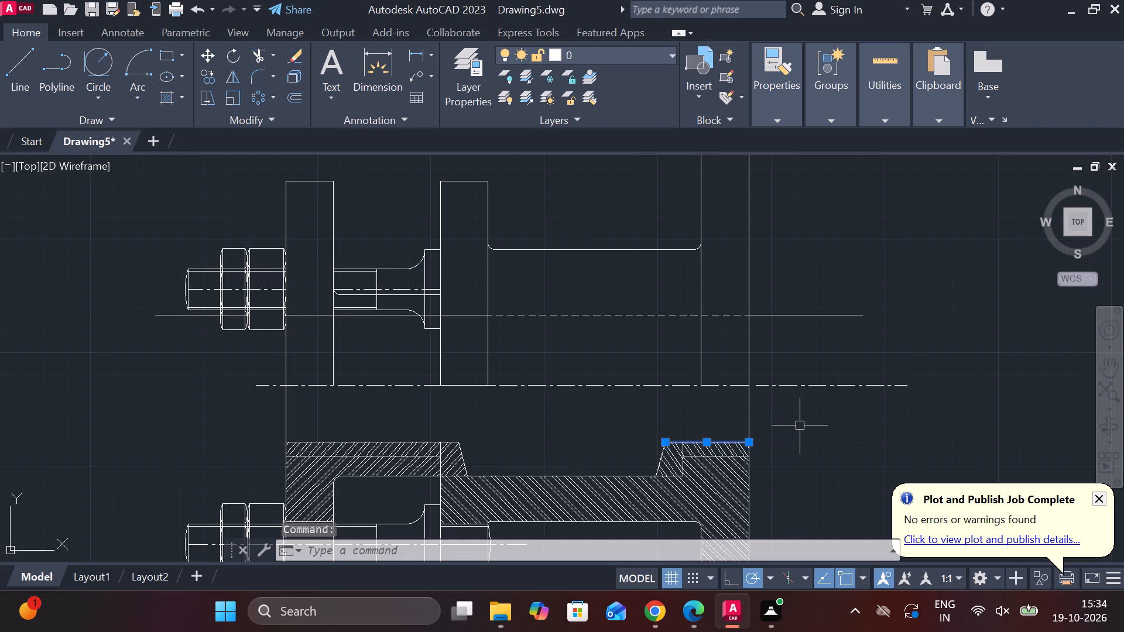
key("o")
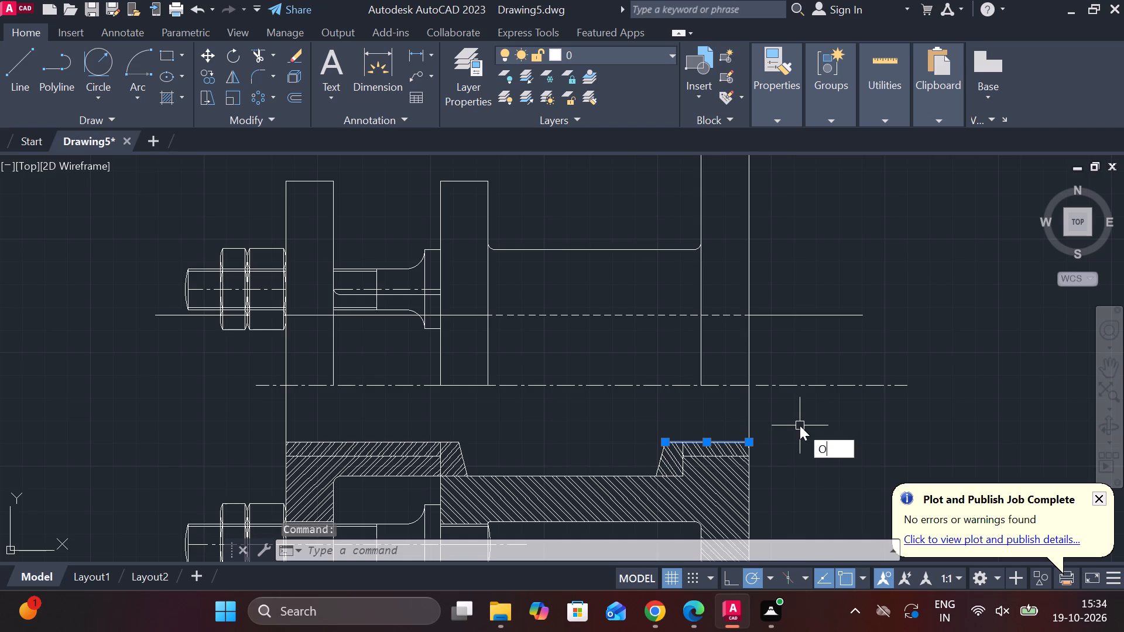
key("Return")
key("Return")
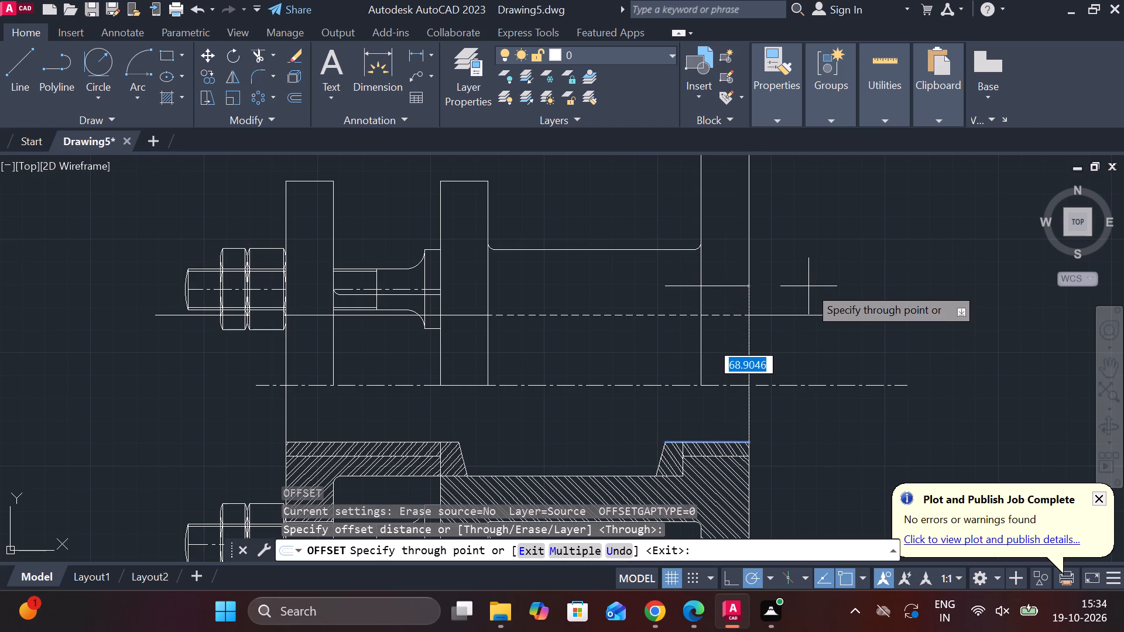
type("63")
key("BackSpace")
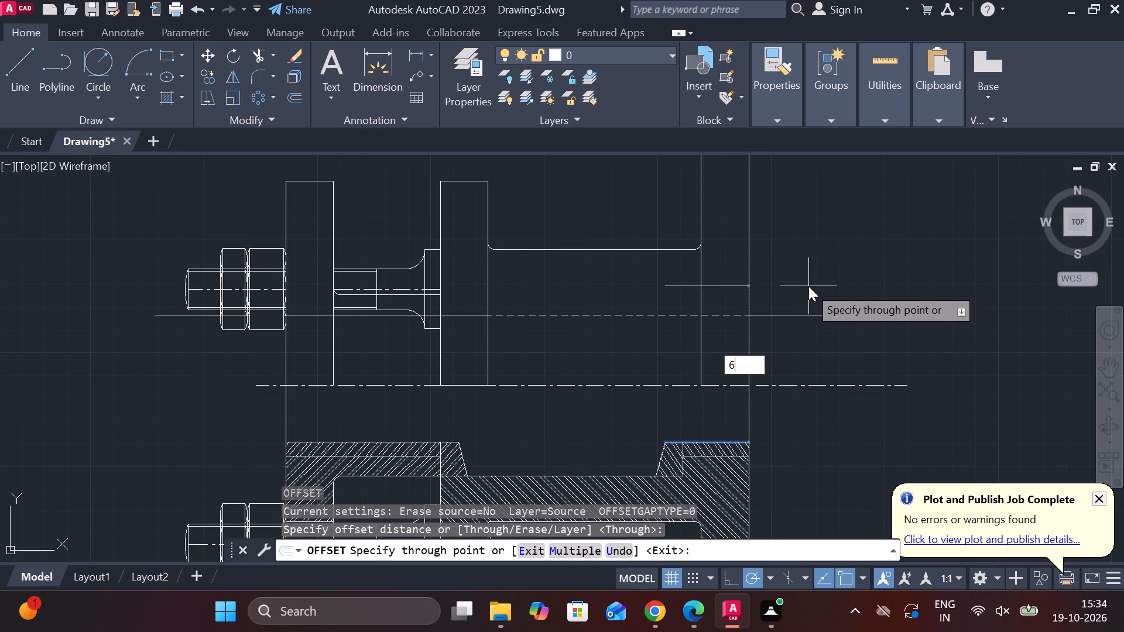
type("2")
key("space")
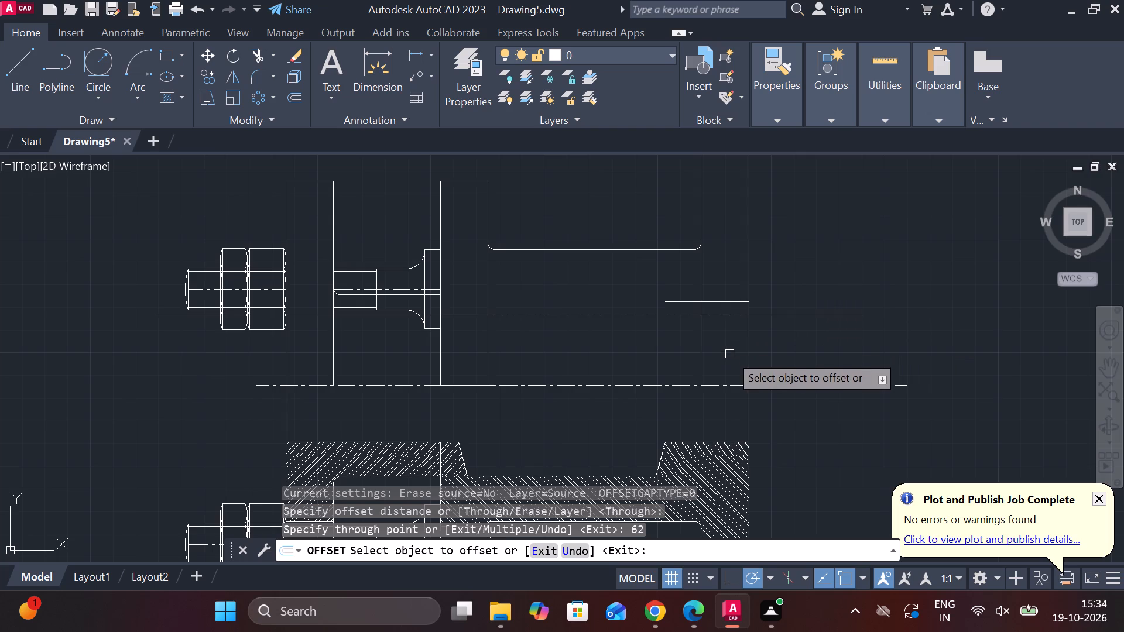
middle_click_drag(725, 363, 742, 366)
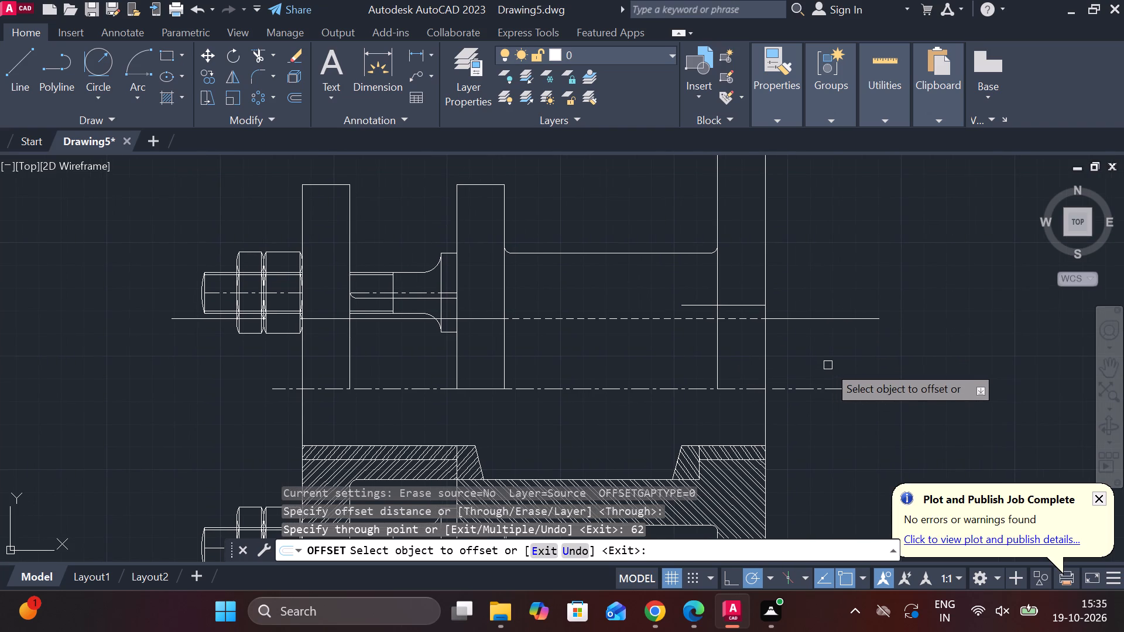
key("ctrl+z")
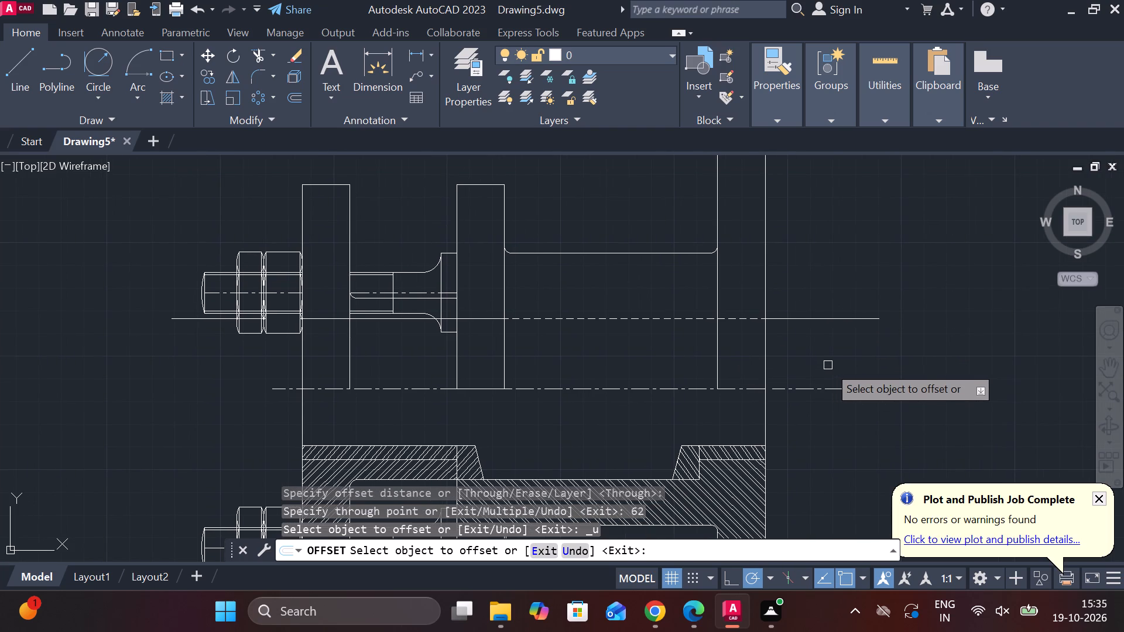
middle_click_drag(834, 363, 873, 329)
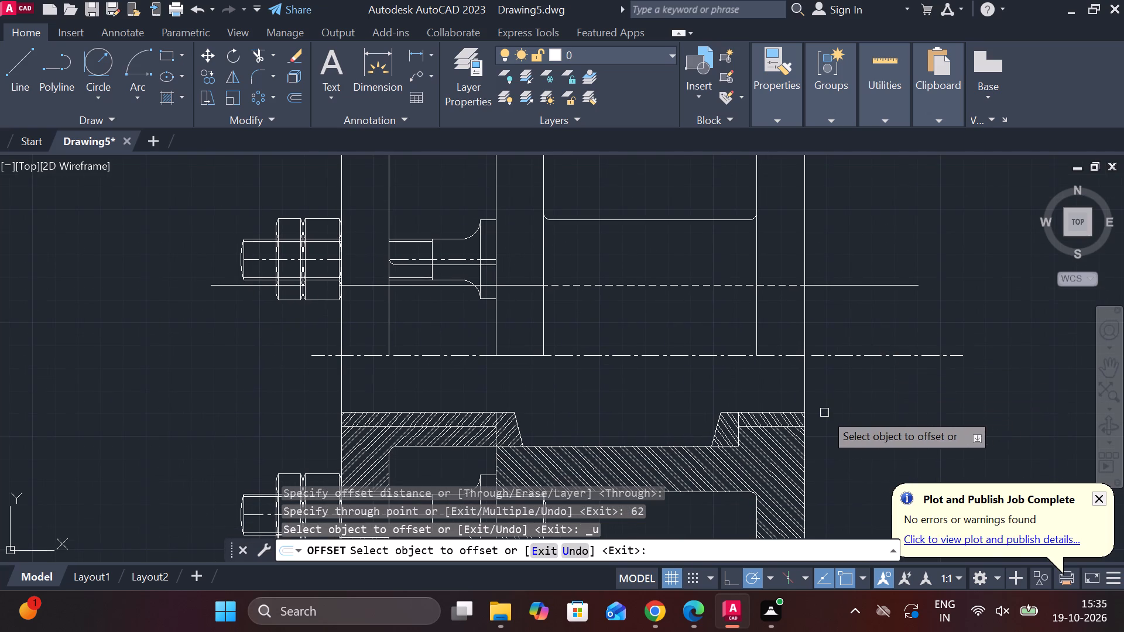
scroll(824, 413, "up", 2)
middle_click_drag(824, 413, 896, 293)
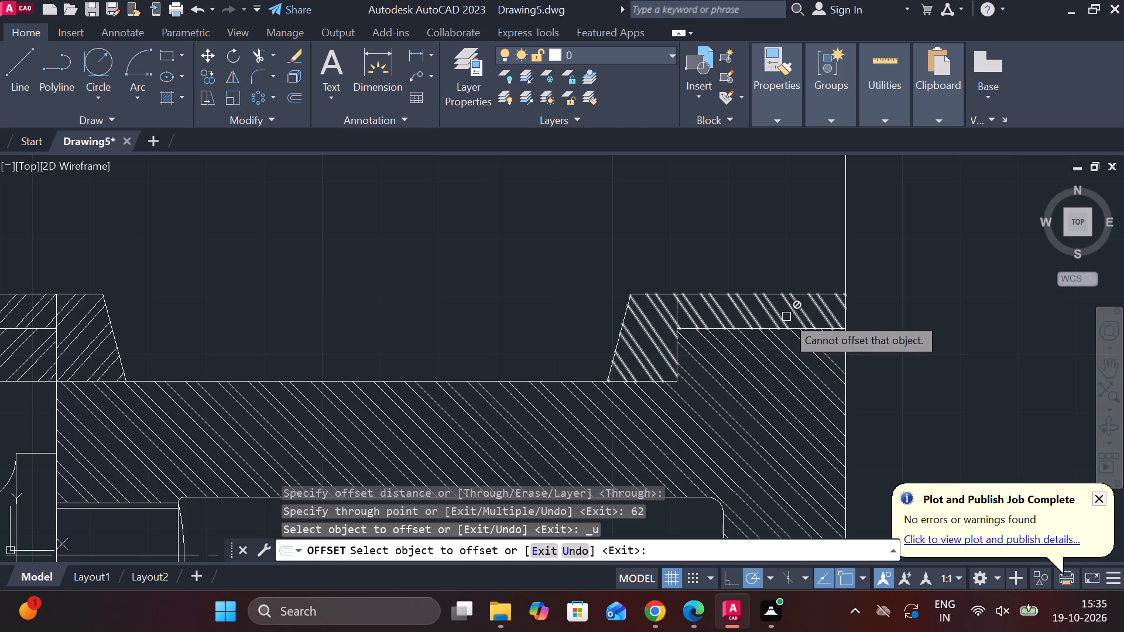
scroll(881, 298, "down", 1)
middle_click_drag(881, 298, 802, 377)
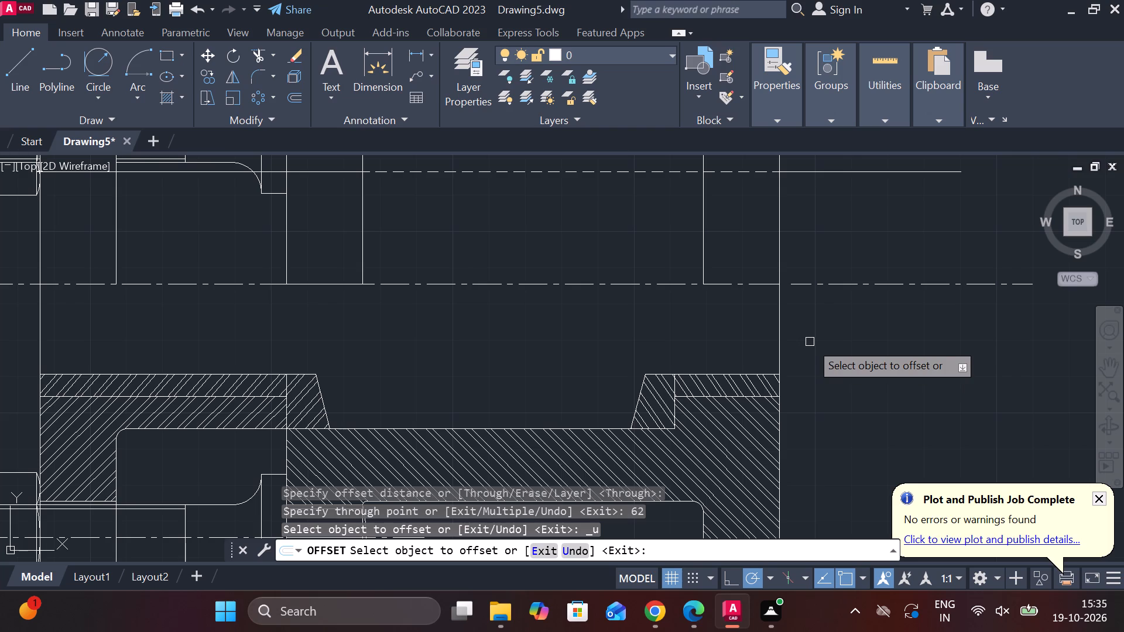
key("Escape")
Draw a 50-unit horizontal line outward from the sectioned bush's upper edge at the body wall's outer face.
key("l")
key("Return")
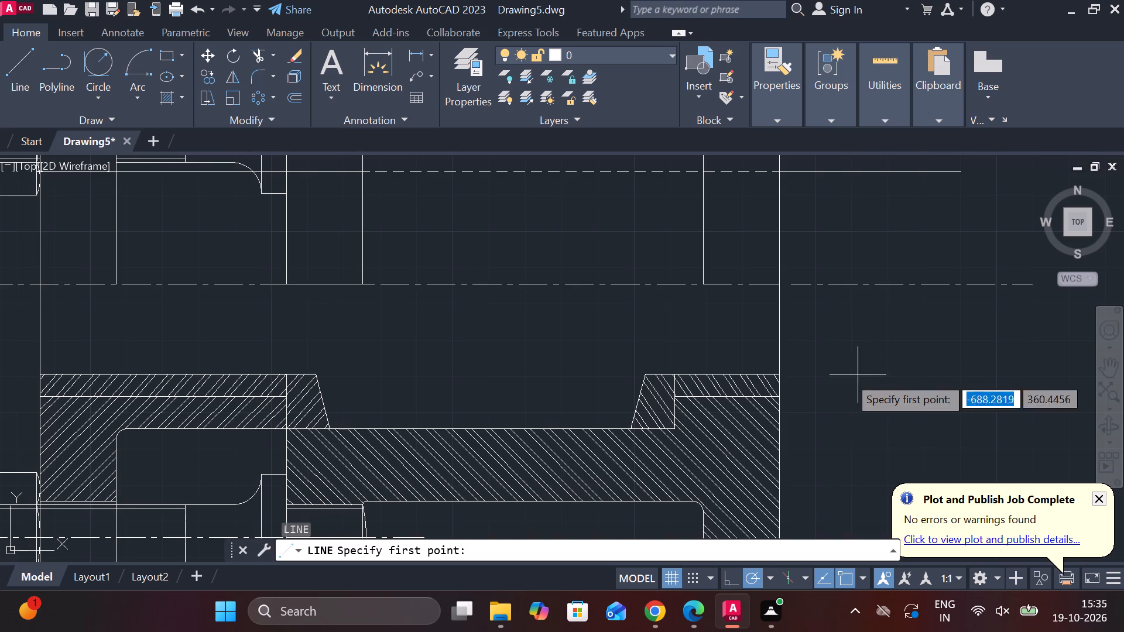
left_click(780, 379)
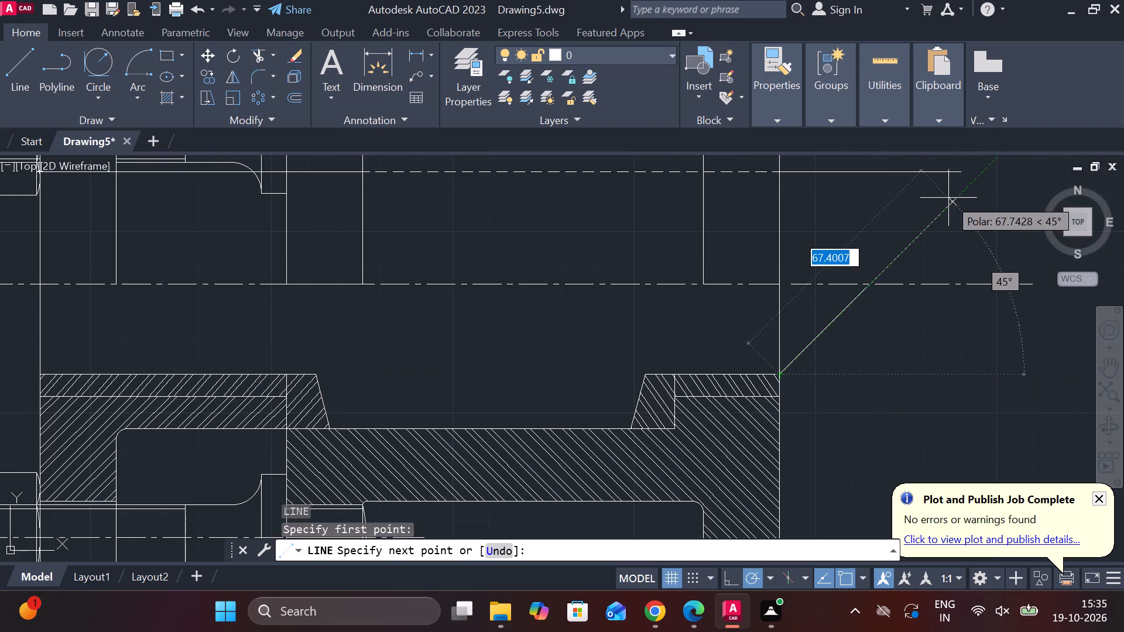
left_click(960, 367)
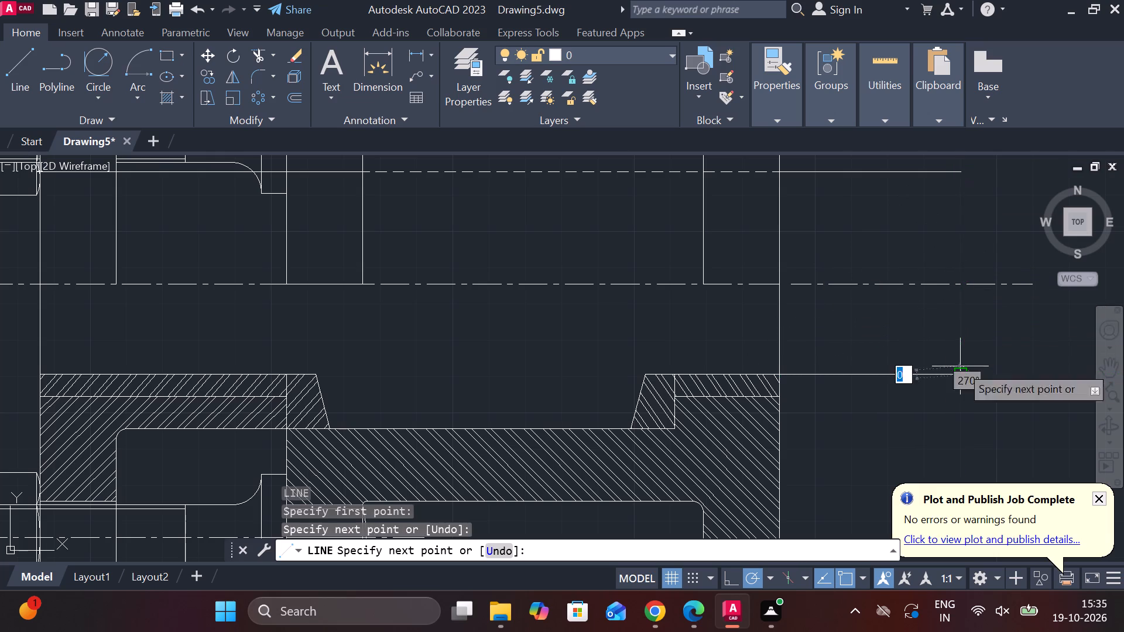
key("Escape")
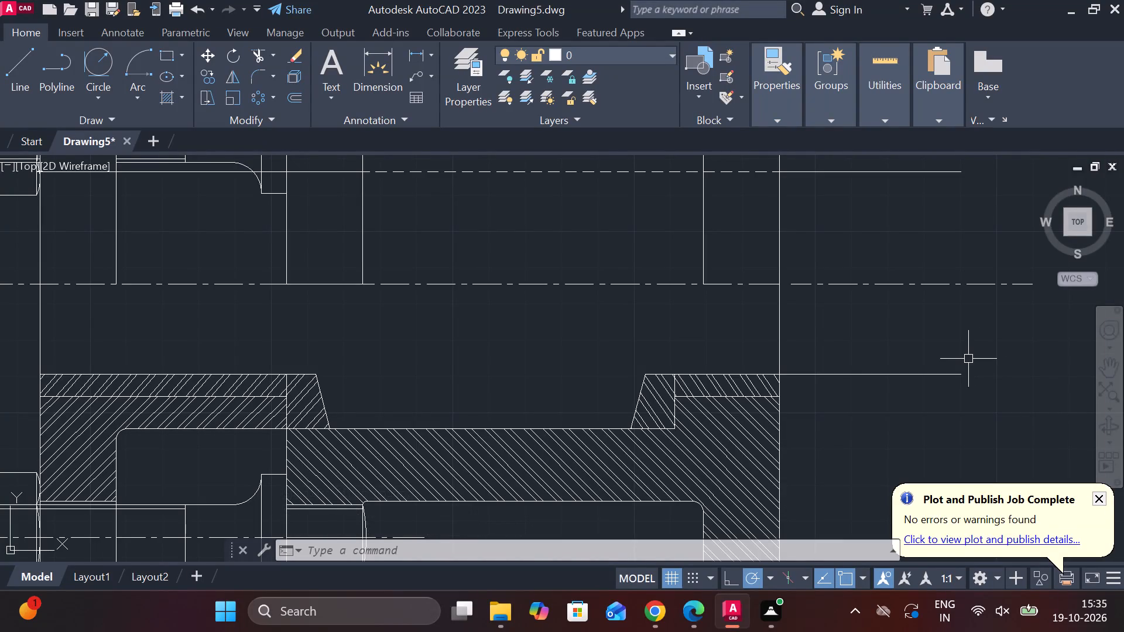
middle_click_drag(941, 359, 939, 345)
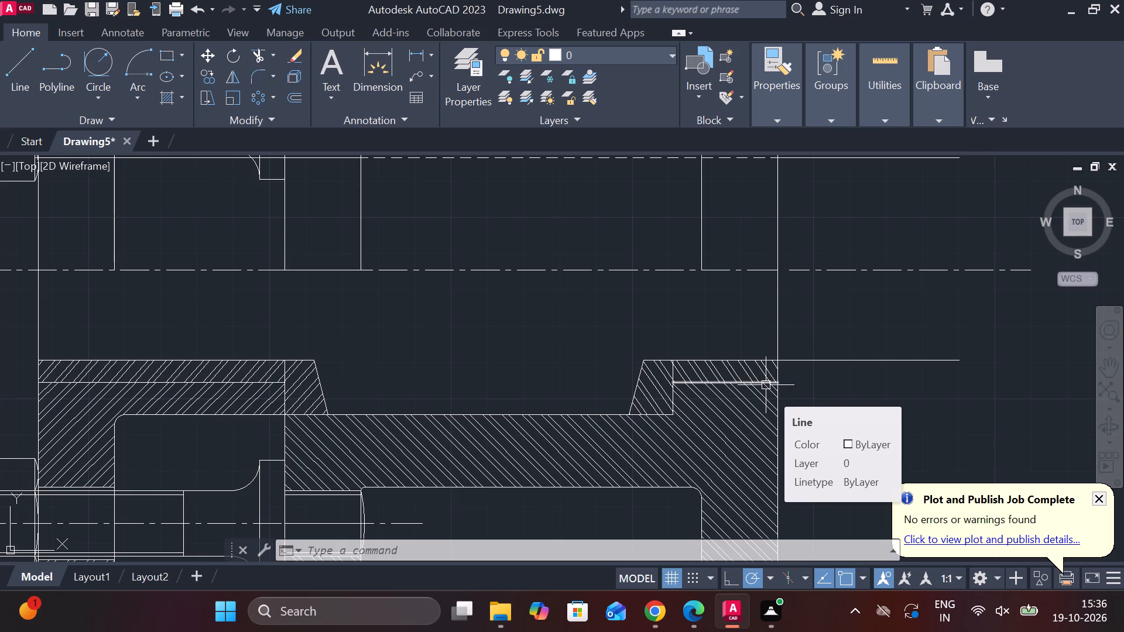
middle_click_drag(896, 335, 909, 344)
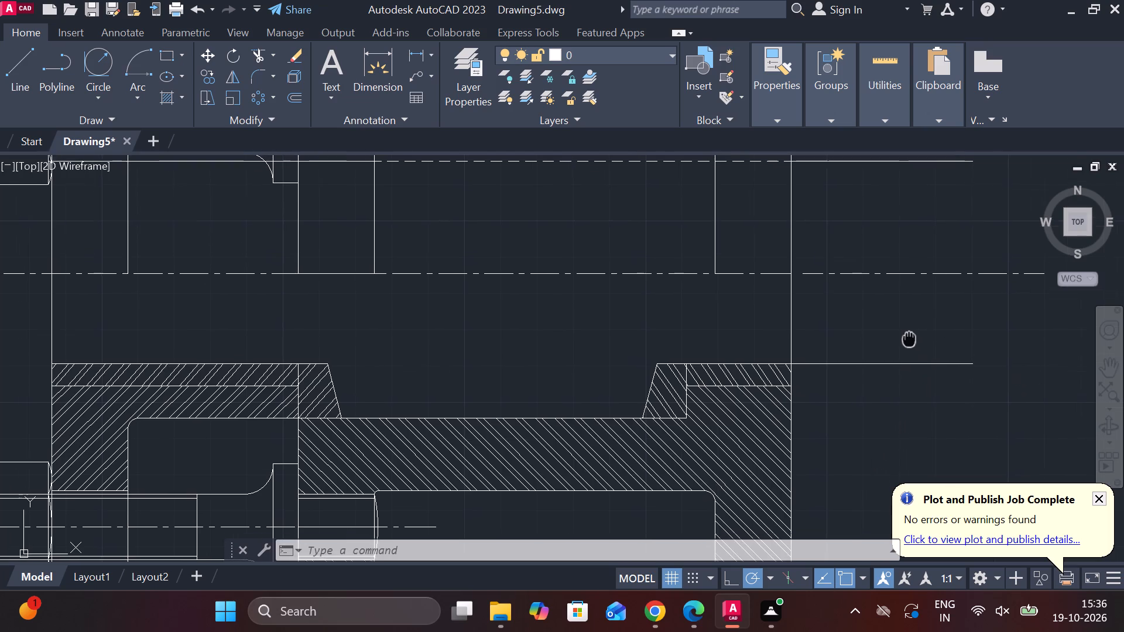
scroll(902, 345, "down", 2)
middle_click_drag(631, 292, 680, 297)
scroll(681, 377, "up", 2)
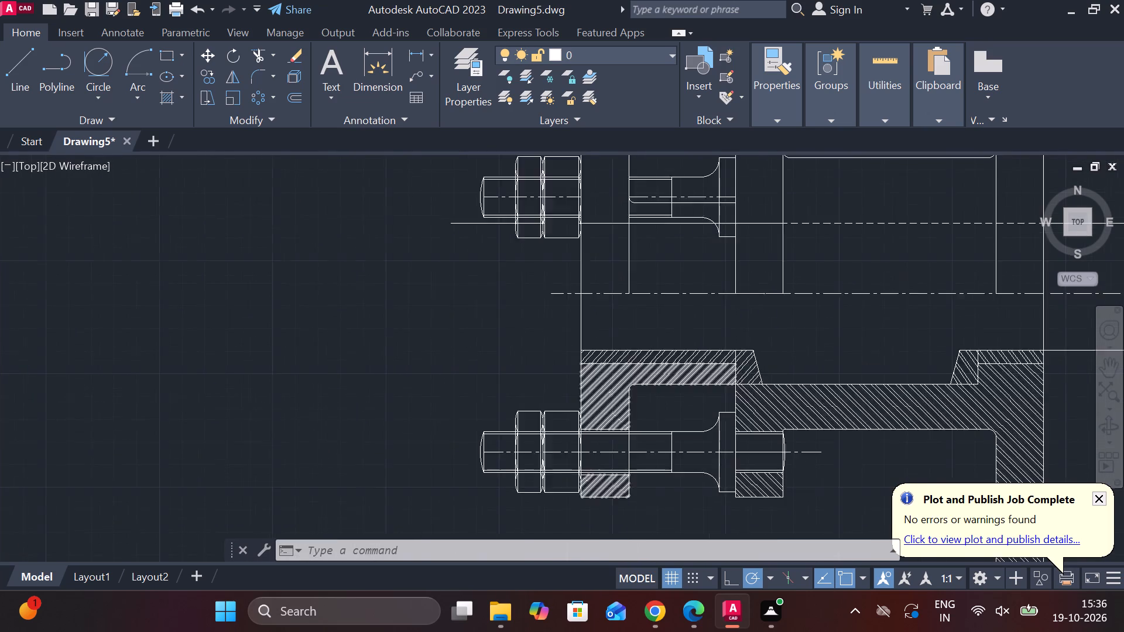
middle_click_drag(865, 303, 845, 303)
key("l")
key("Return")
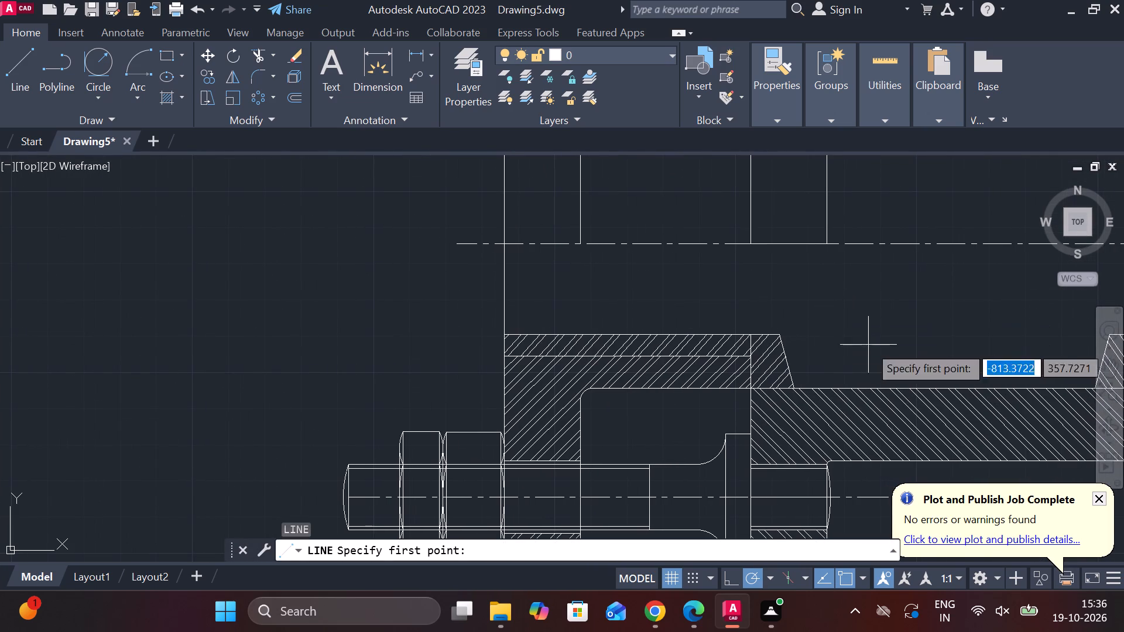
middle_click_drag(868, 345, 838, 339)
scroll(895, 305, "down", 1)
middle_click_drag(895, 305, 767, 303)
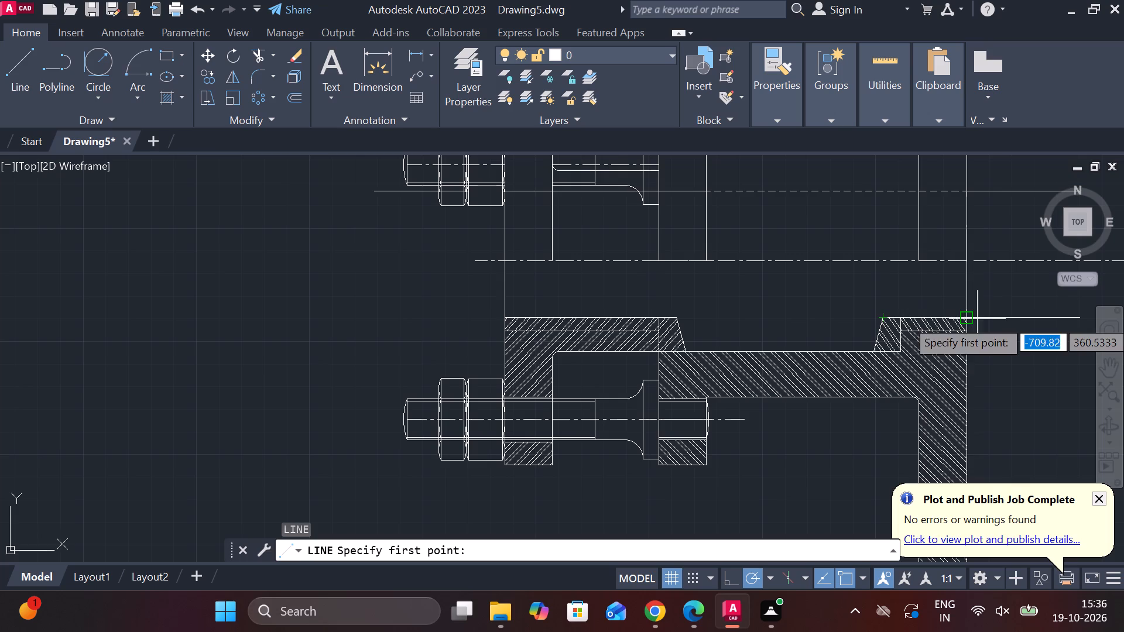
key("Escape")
Lengthen the lower shaft line by about 261 units past the gland, aligning its end with the upper shaft line's end.
left_click(1017, 318)
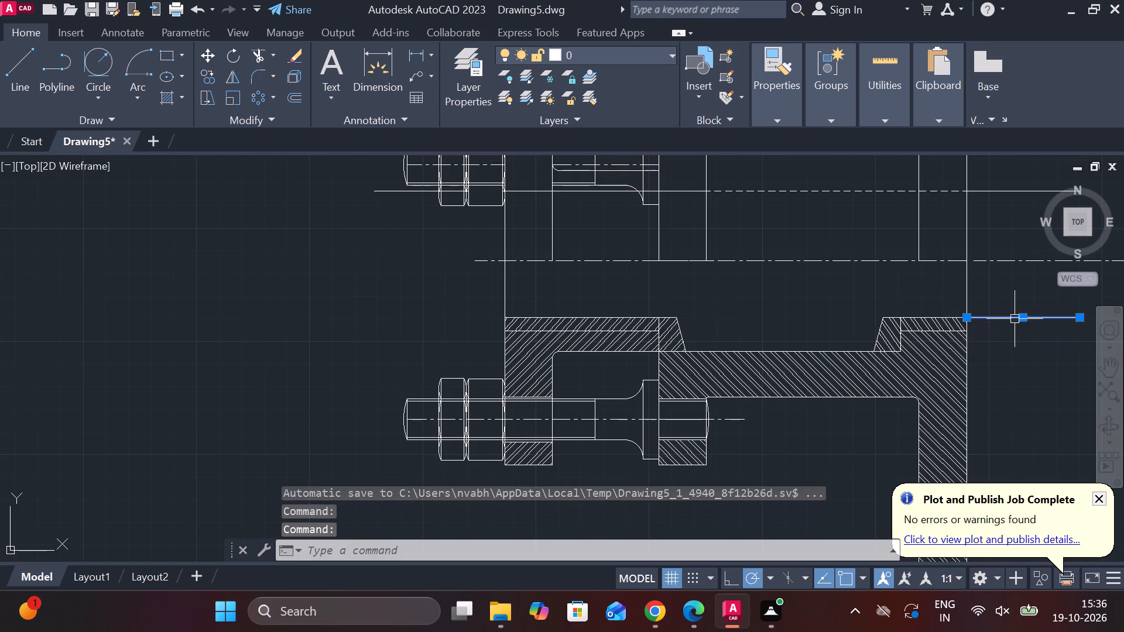
left_click(1013, 360)
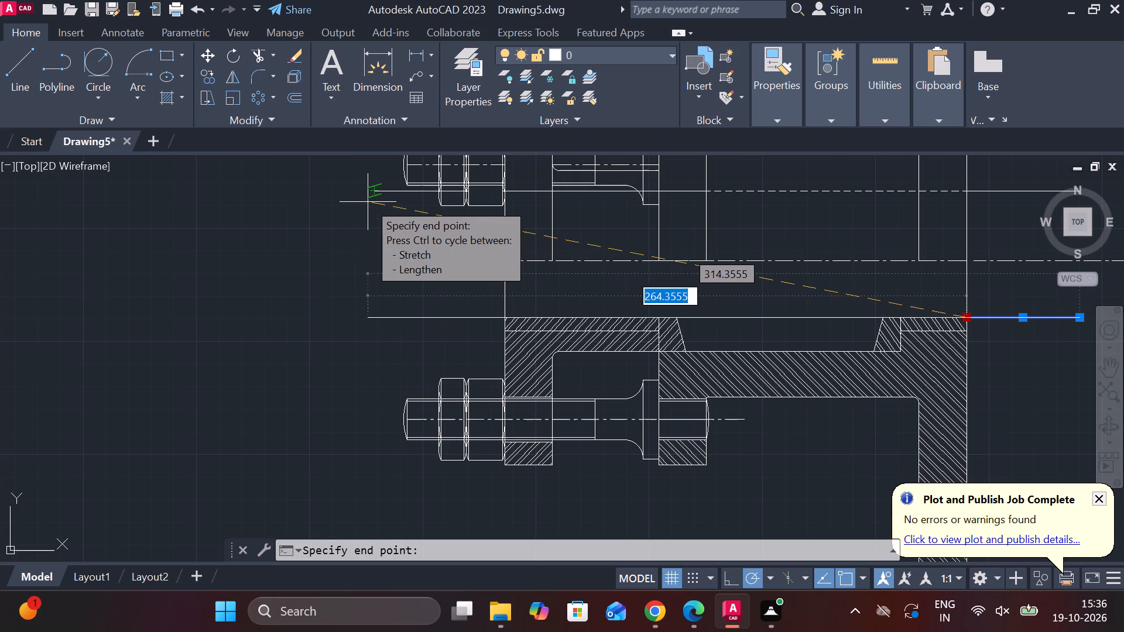
left_click(368, 311)
key("Escape")
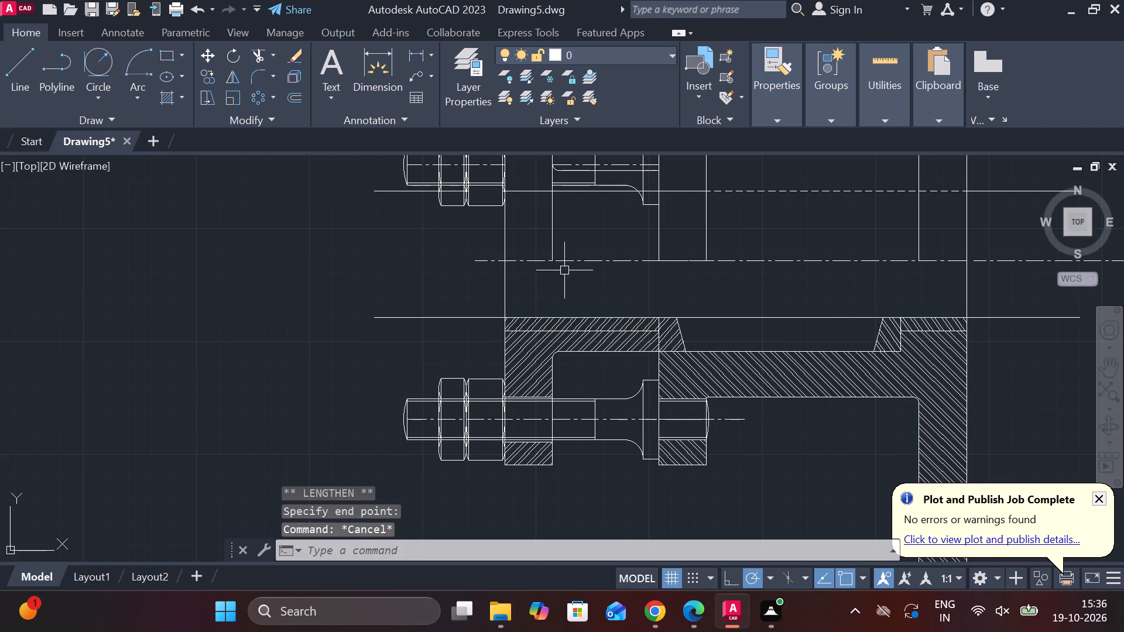
Lengthen the main centre line at the gland side, extending it slightly beyond the ends of the shaft lines.
left_click(573, 263)
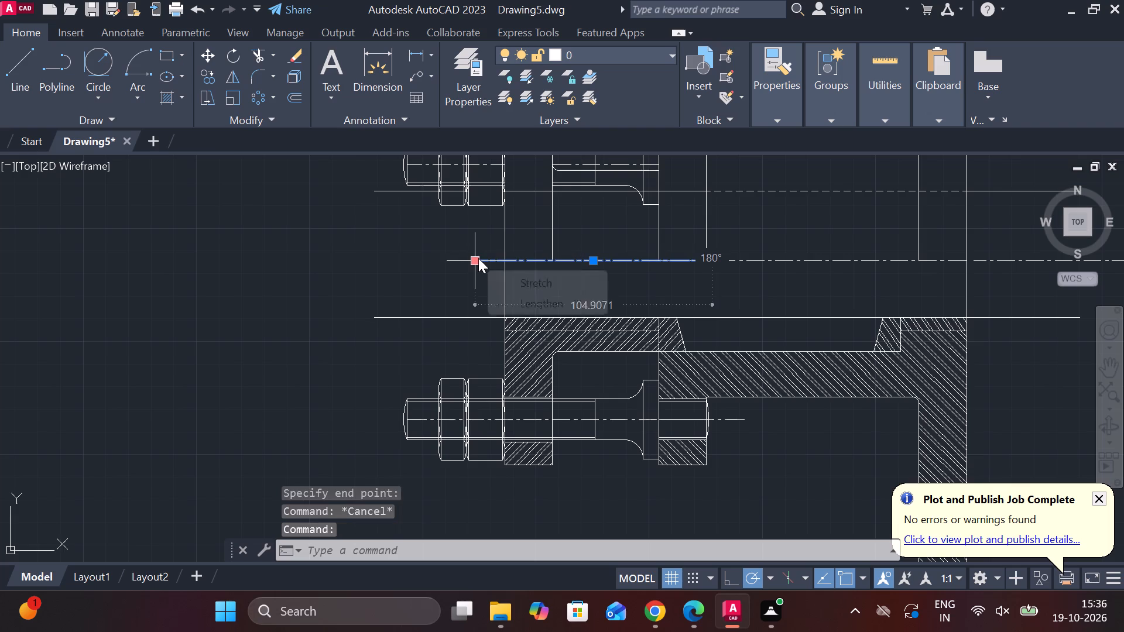
left_click(520, 301)
left_click(362, 261)
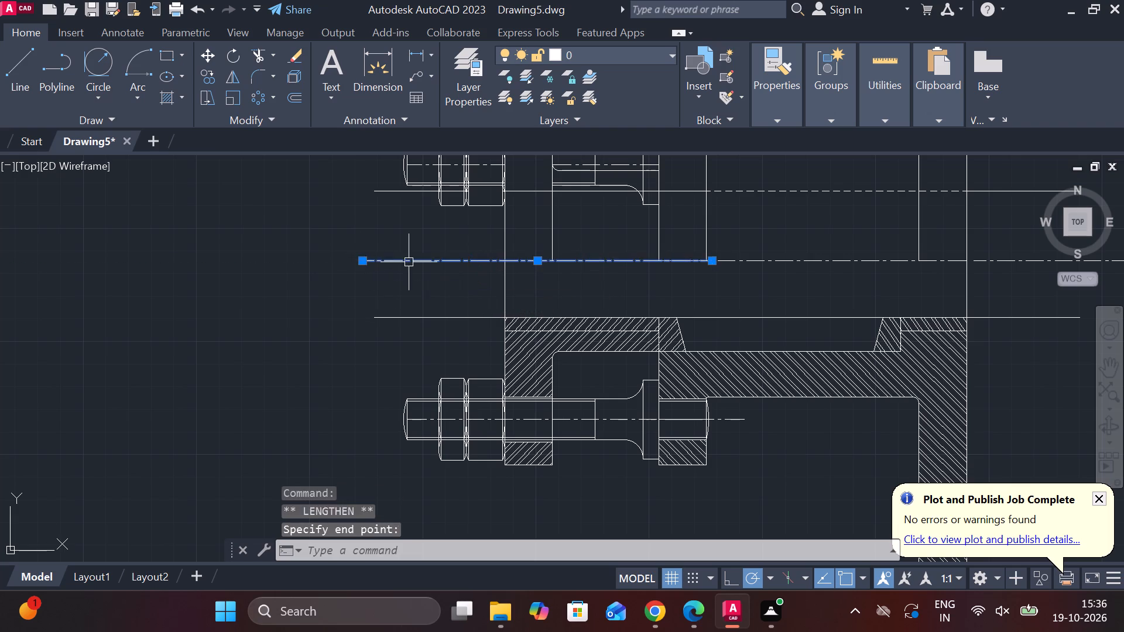
key("Escape")
Draw an inward-bulging Start, End, Radius arc from the upper shaft line's body-side end down to the centre line.
middle_click_drag(413, 262, 275, 300)
middle_click_drag(848, 295, 768, 315)
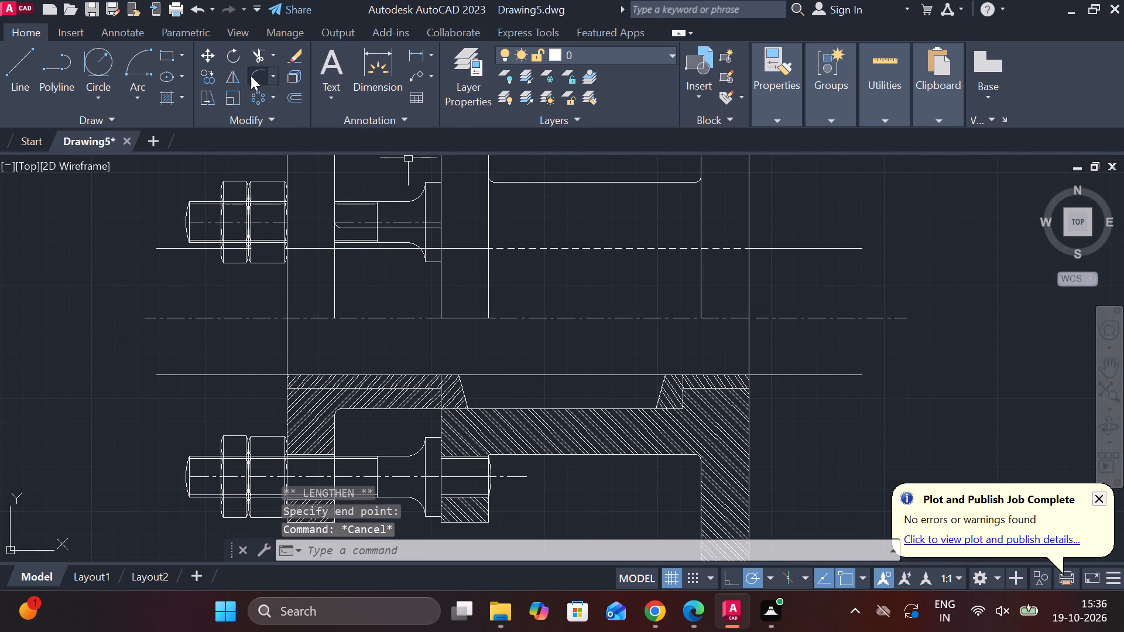
left_click(137, 91)
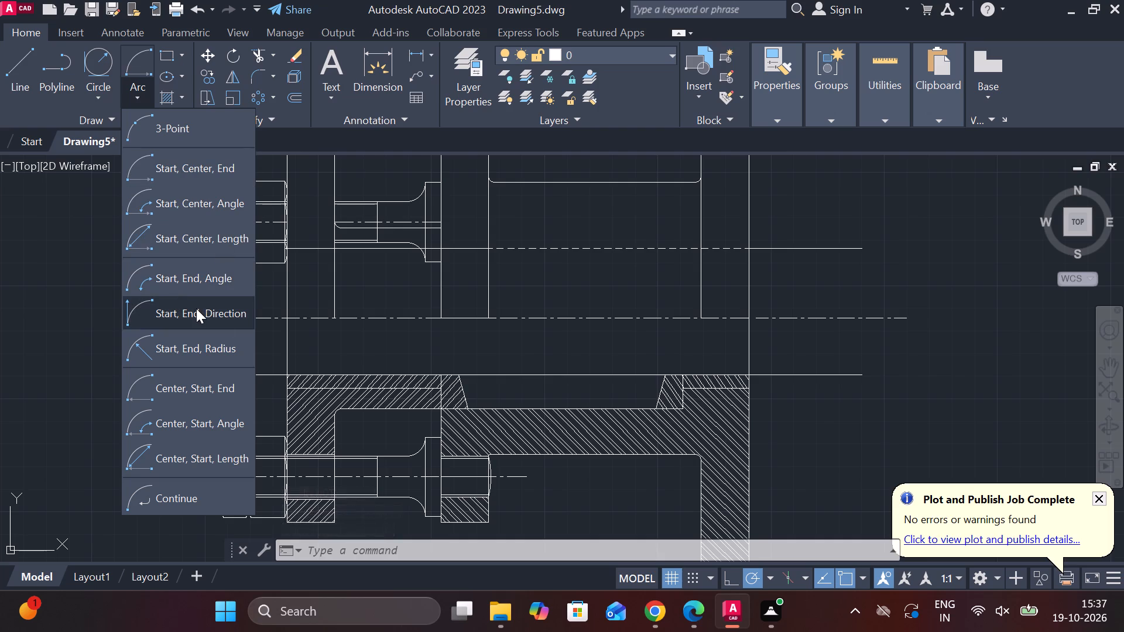
left_click(231, 341)
middle_click_drag(682, 312, 599, 309)
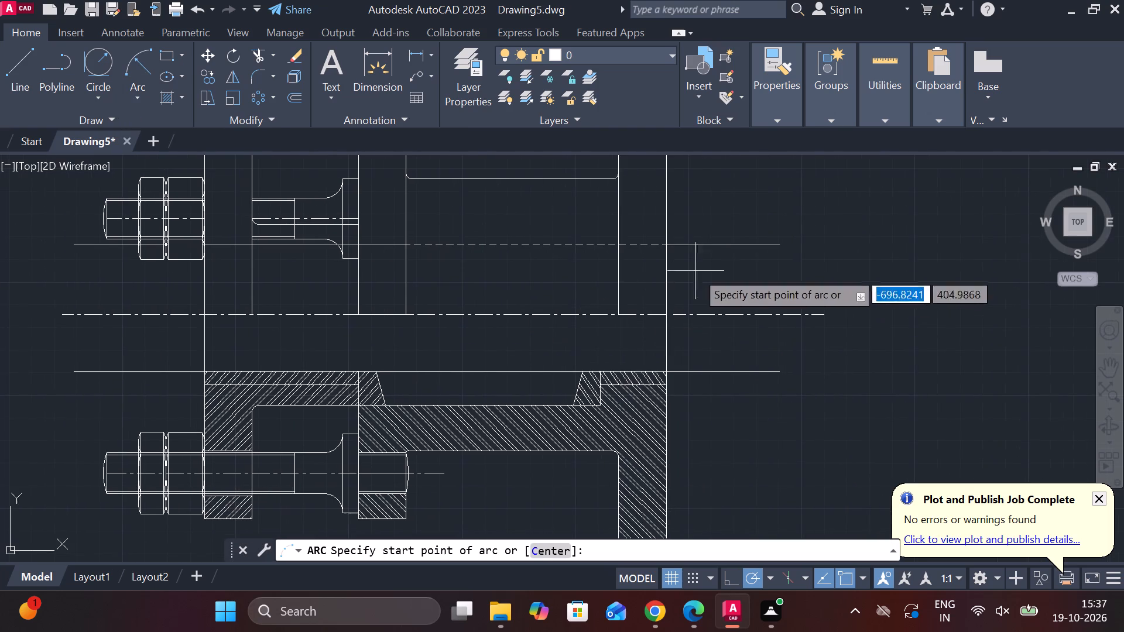
scroll(800, 255, "up", 2)
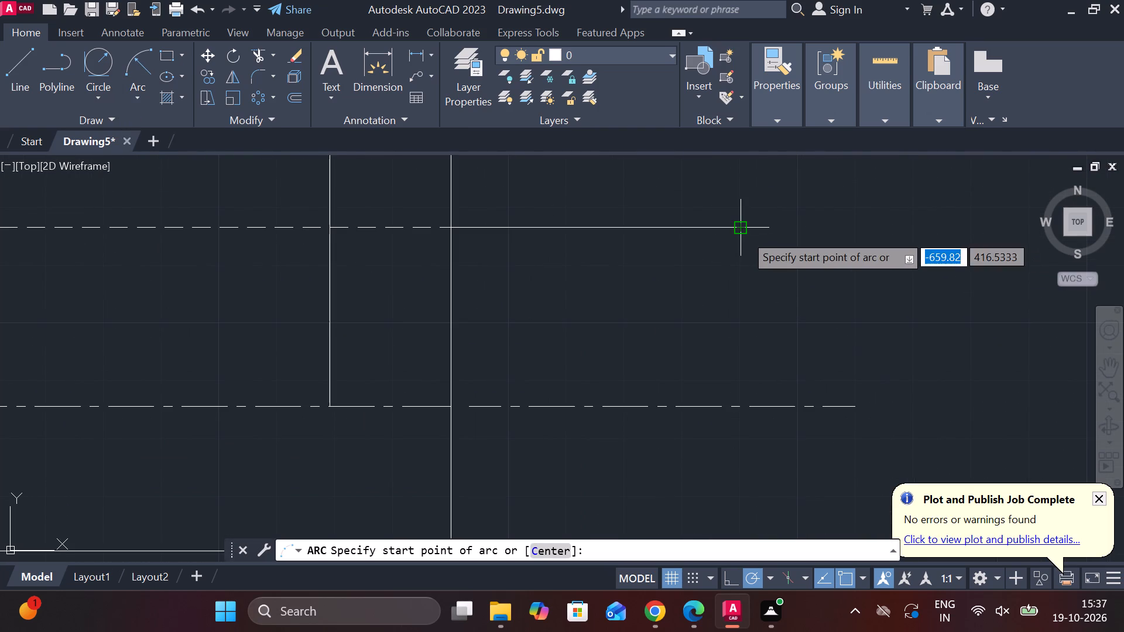
left_click(744, 233)
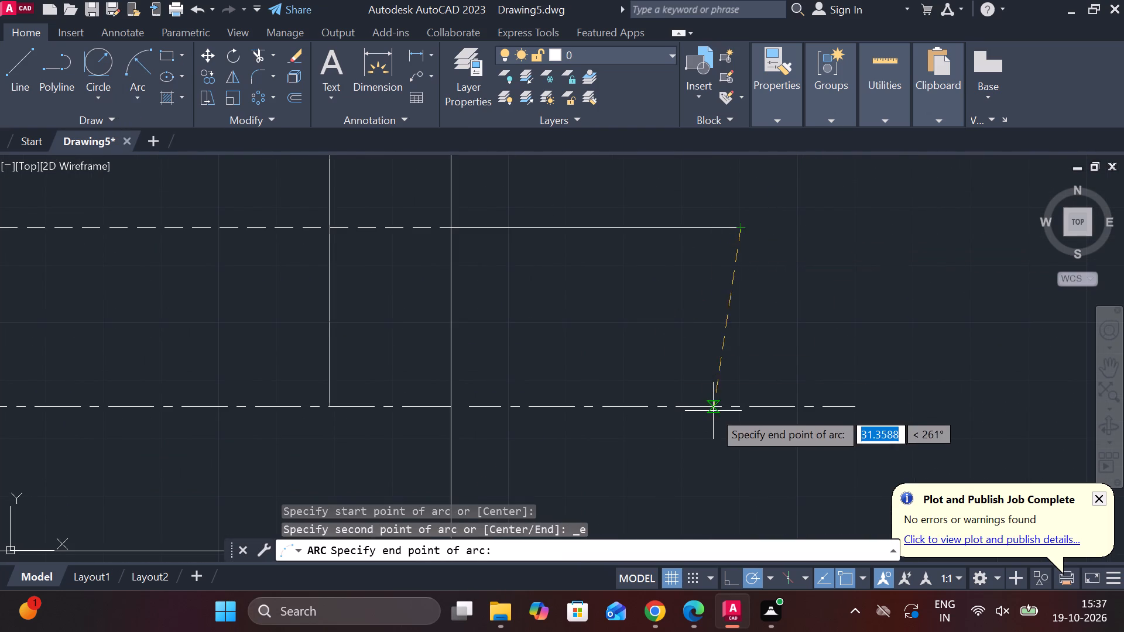
left_click(740, 410)
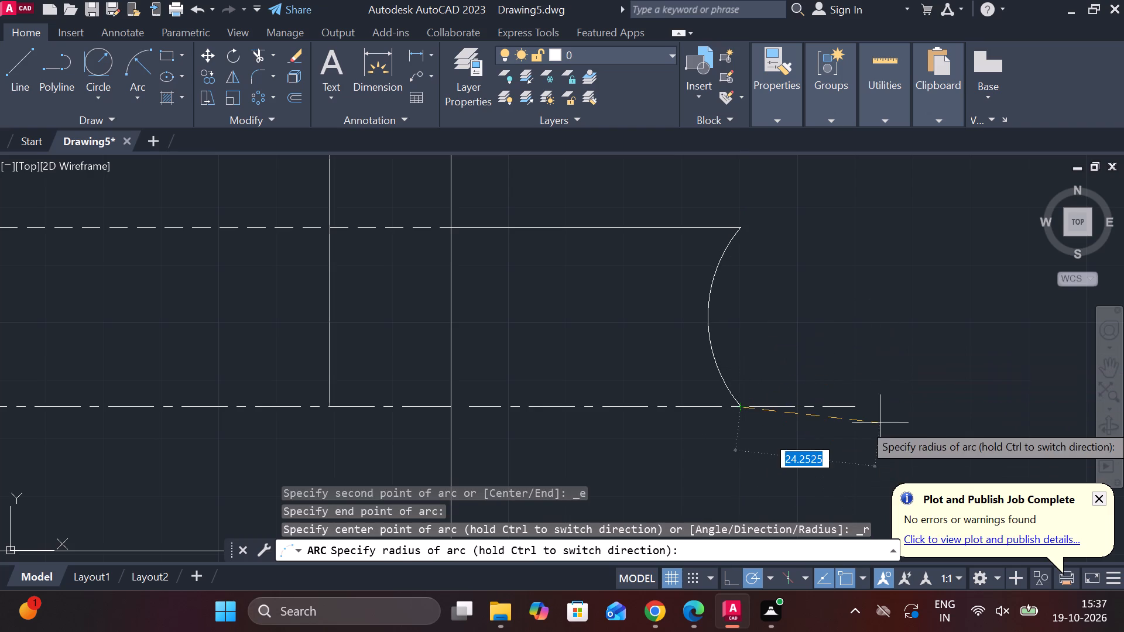
left_click(889, 401)
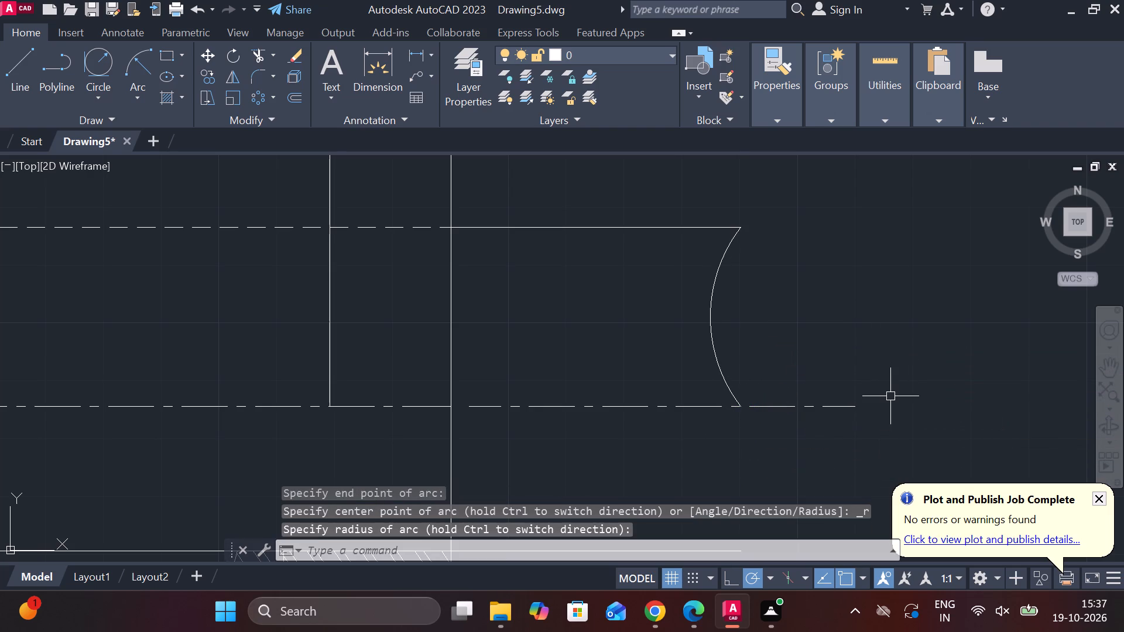
Mirror the shaft-end arc about the vertical line through its two endpoints, keeping the original arc.
left_click(714, 316)
type("MI")
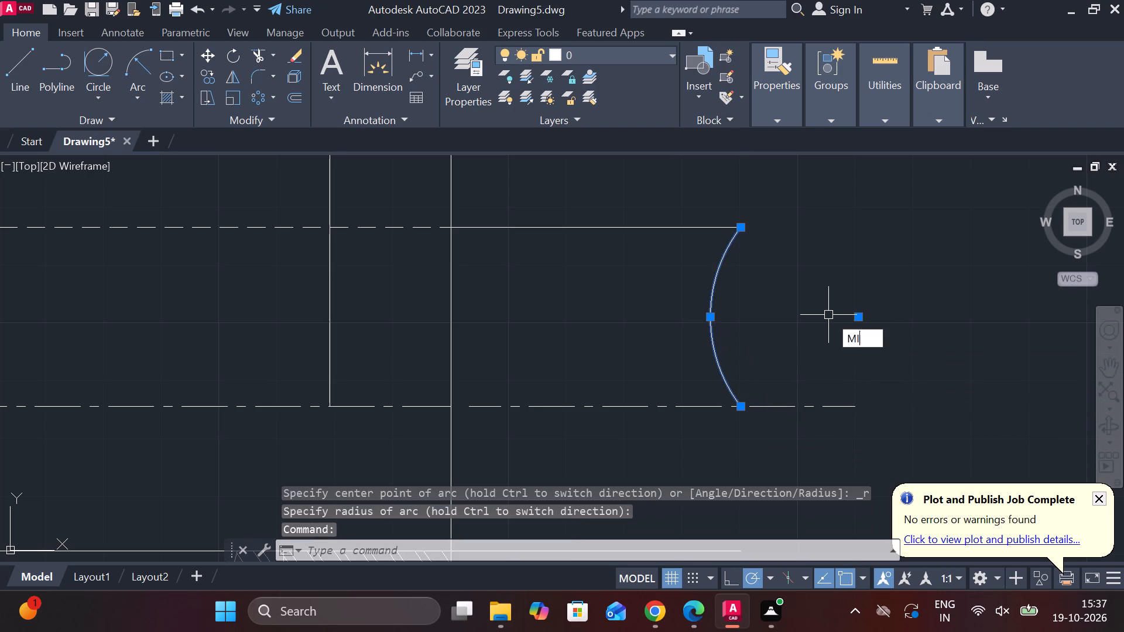
key("Return")
left_click(732, 408)
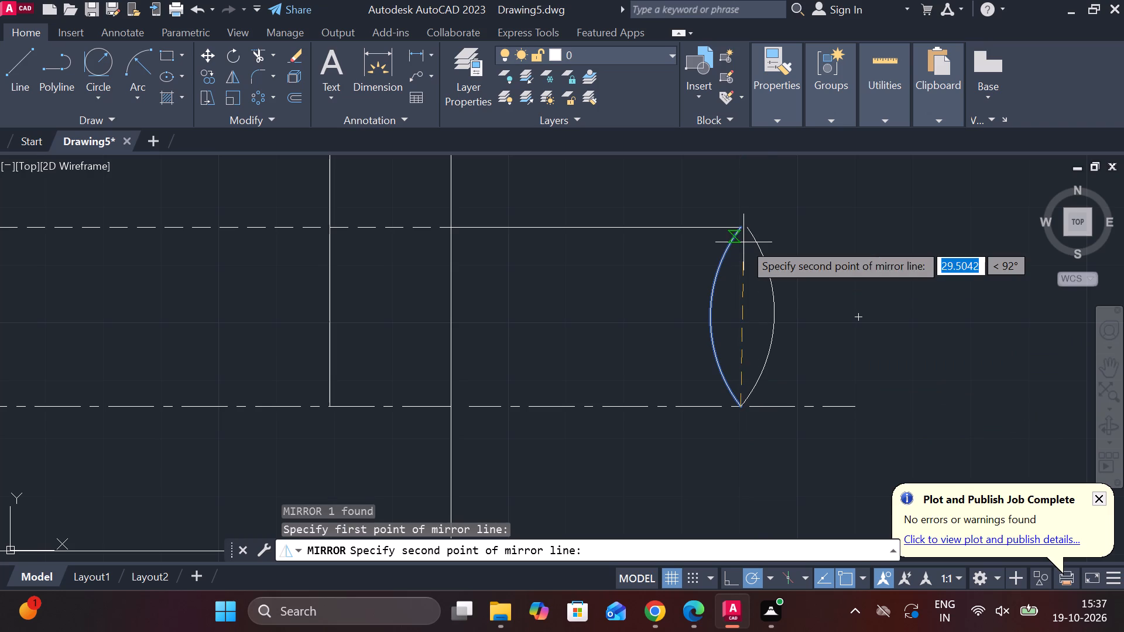
left_click(746, 226)
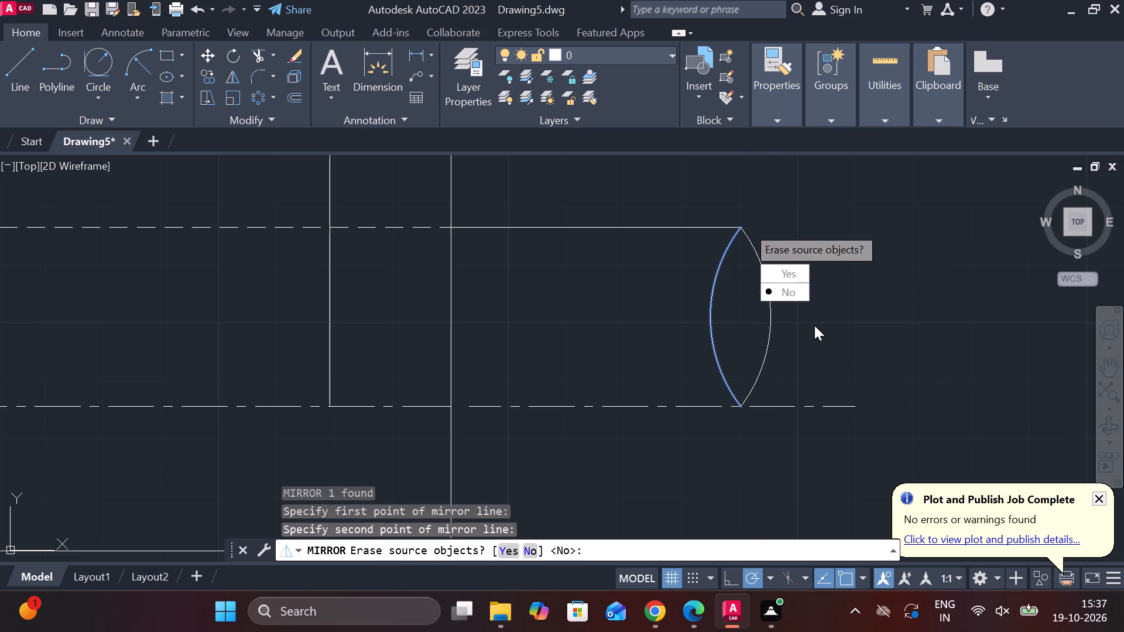
left_click_drag(796, 296, 746, 226)
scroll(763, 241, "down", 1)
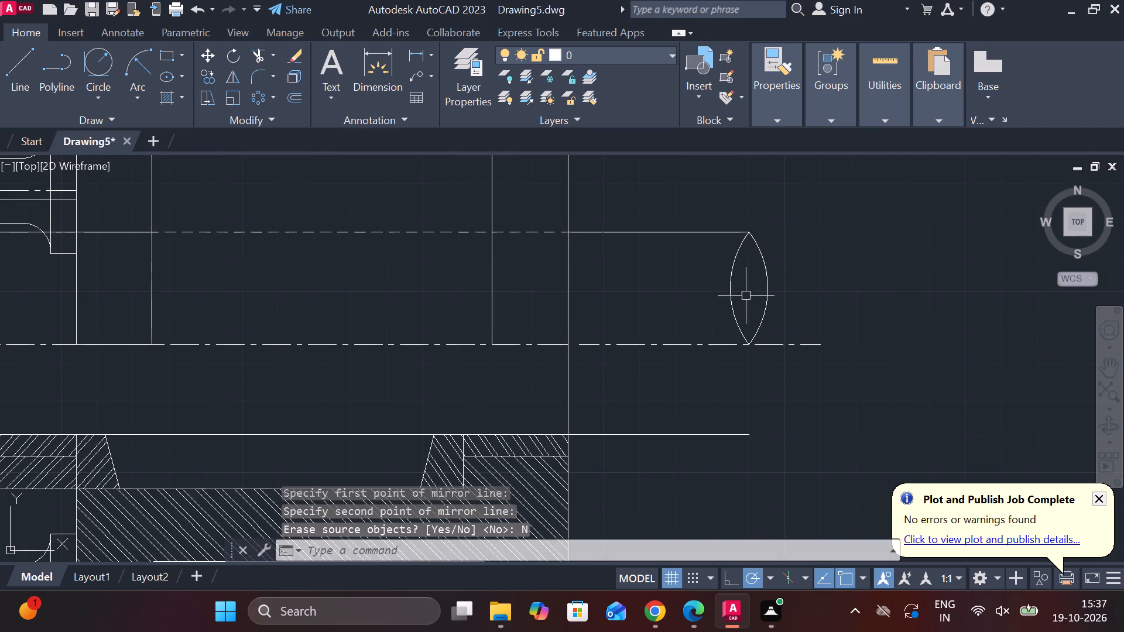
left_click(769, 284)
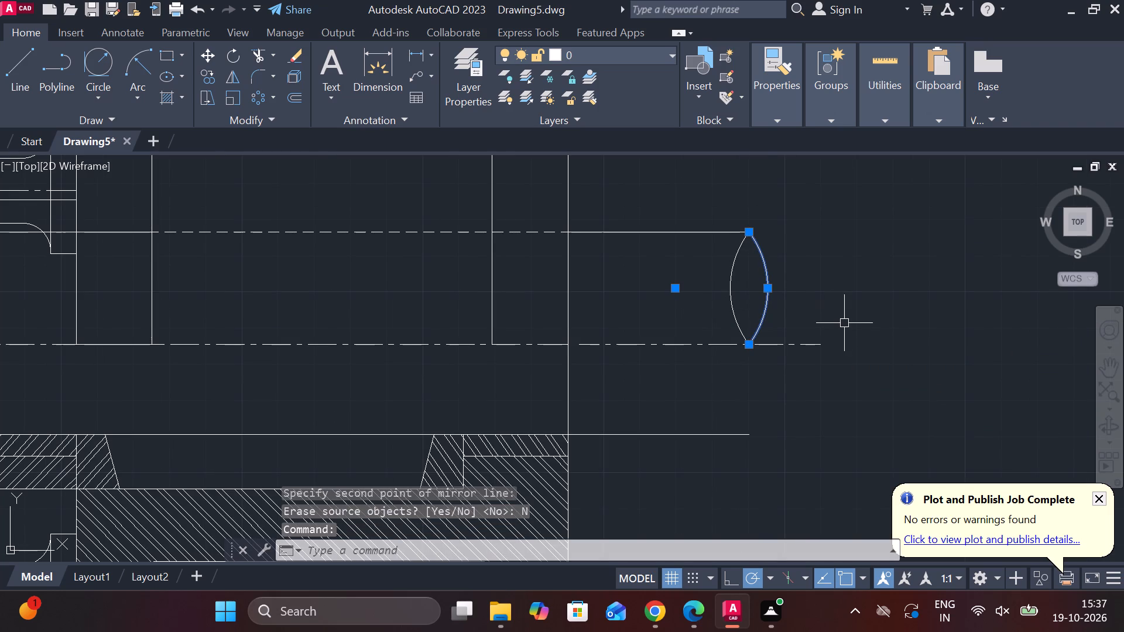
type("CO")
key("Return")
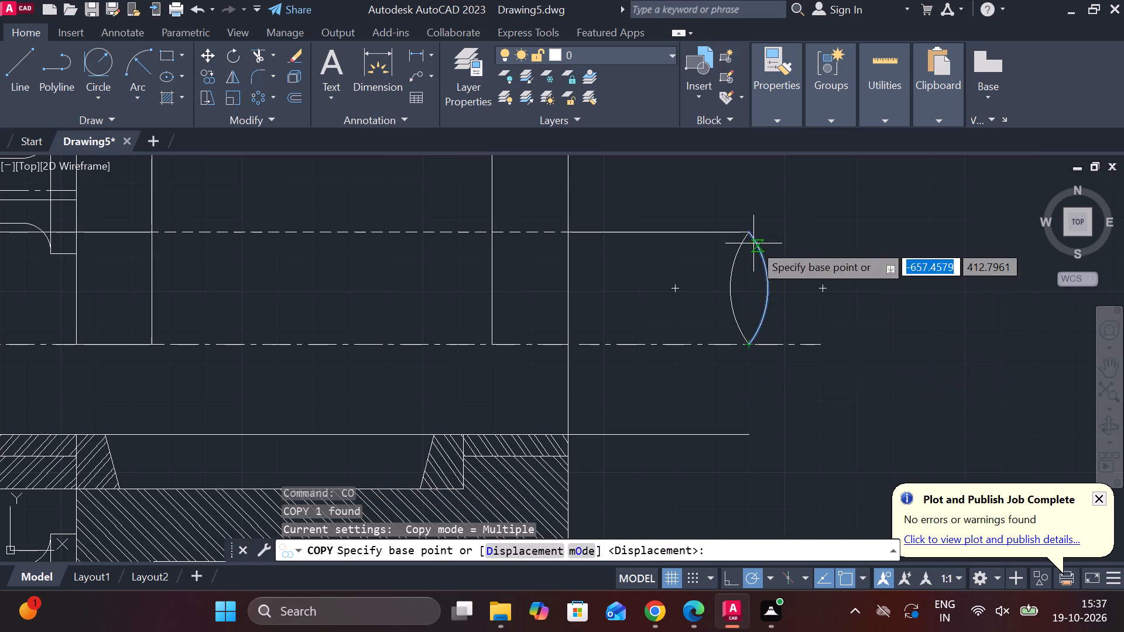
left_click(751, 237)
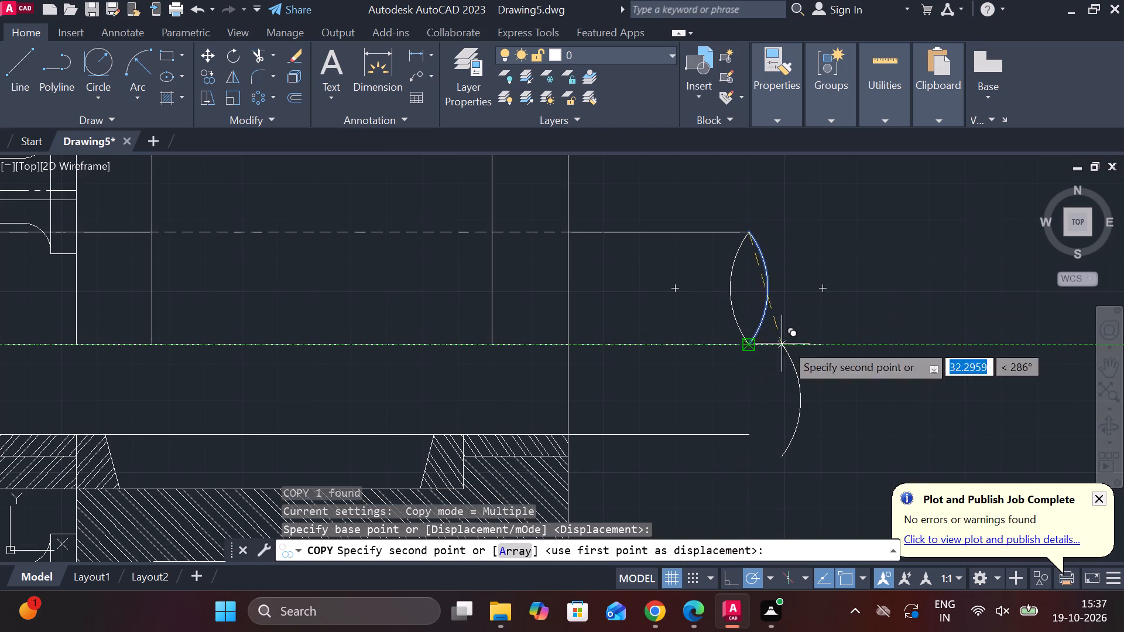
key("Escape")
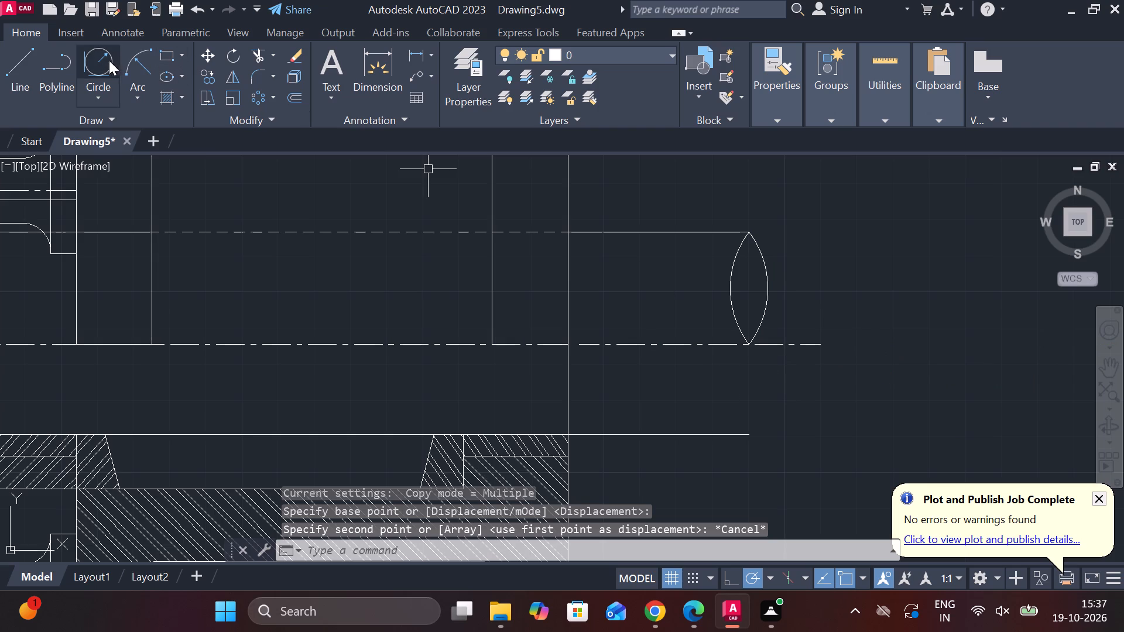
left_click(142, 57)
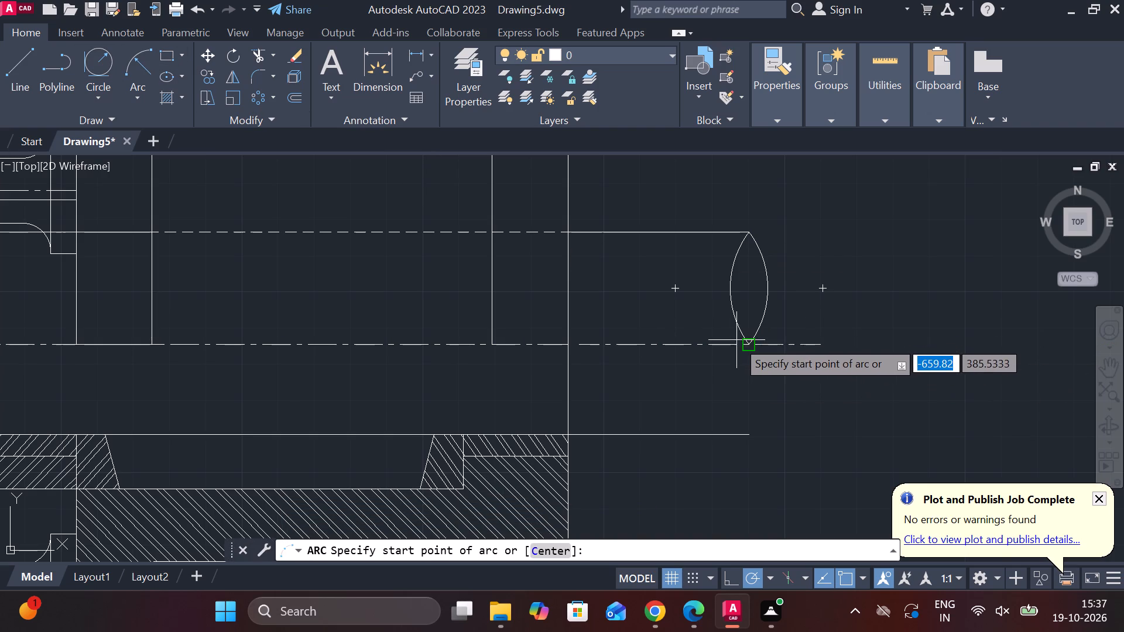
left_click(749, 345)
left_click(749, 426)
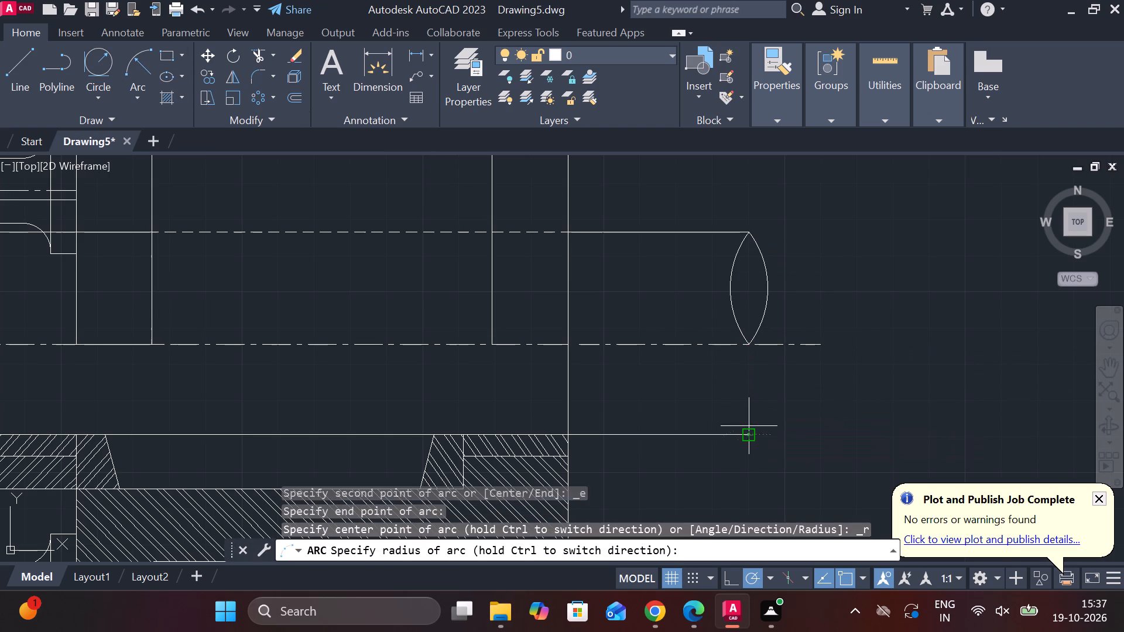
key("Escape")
Draw a three-point arc from the lower shaft line's body-side end through the centre line junction, ending inside the upper shaft half.
key("space")
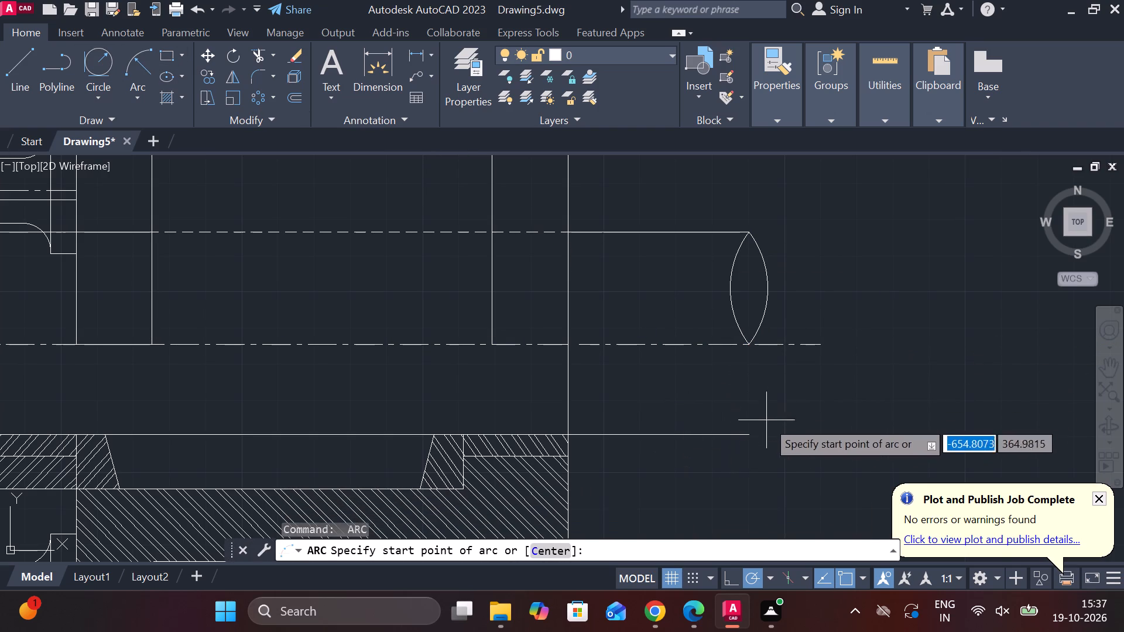
left_click(759, 427)
left_click(749, 342)
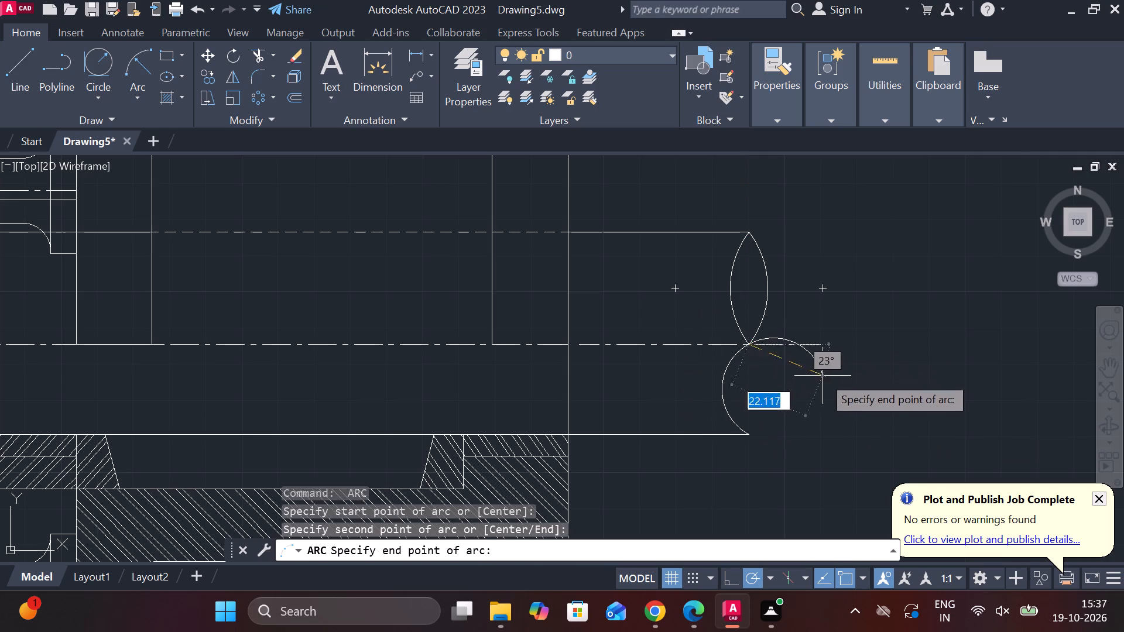
left_click(657, 290)
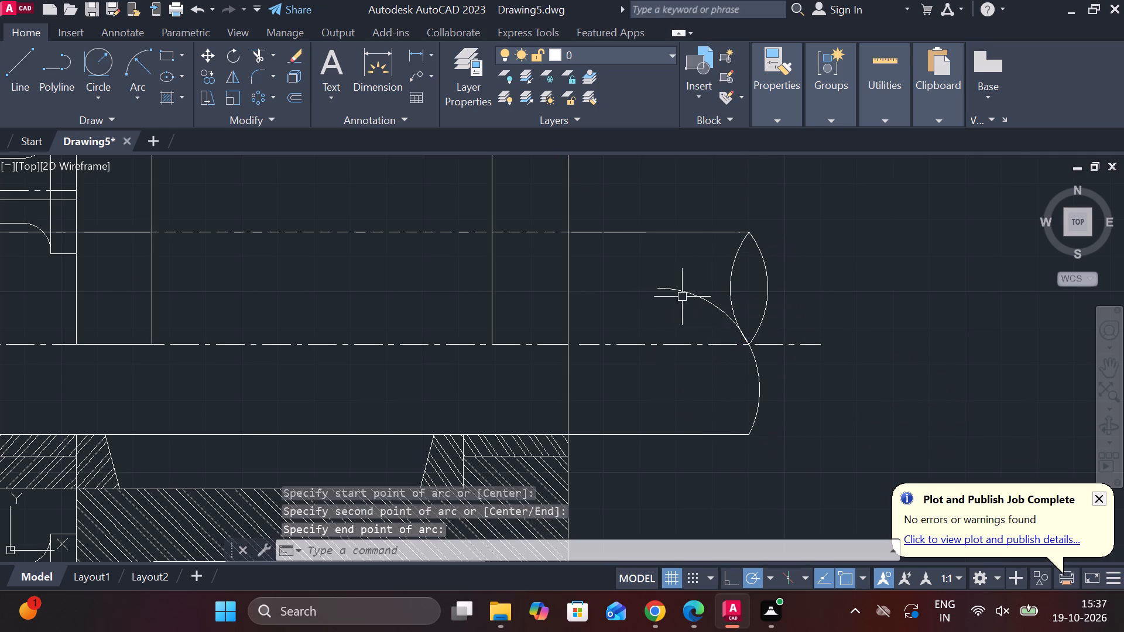
key("Escape")
Trim the lower shaft-end arc's excess above the centre line at the body-side end.
type("TR")
key("space")
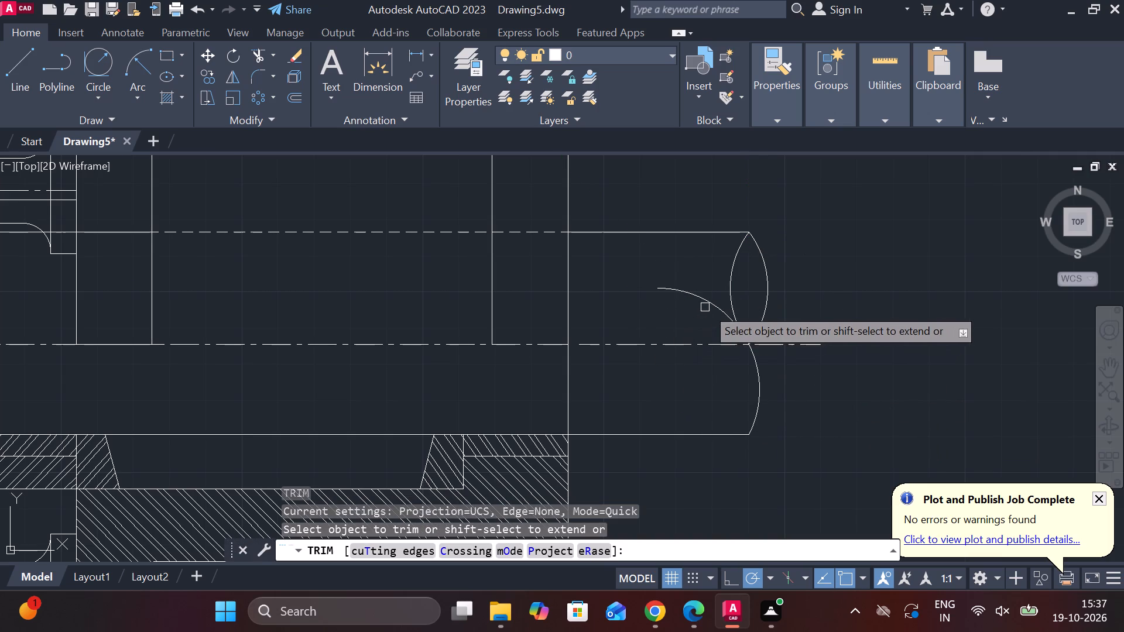
left_click(708, 307)
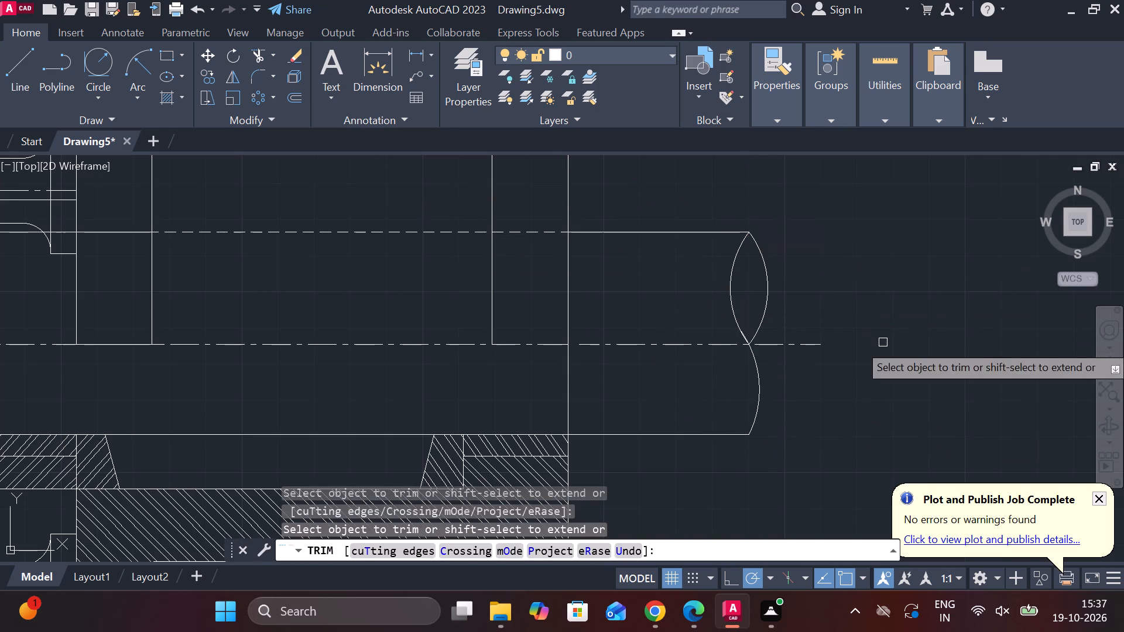
scroll(789, 327, "up", 3)
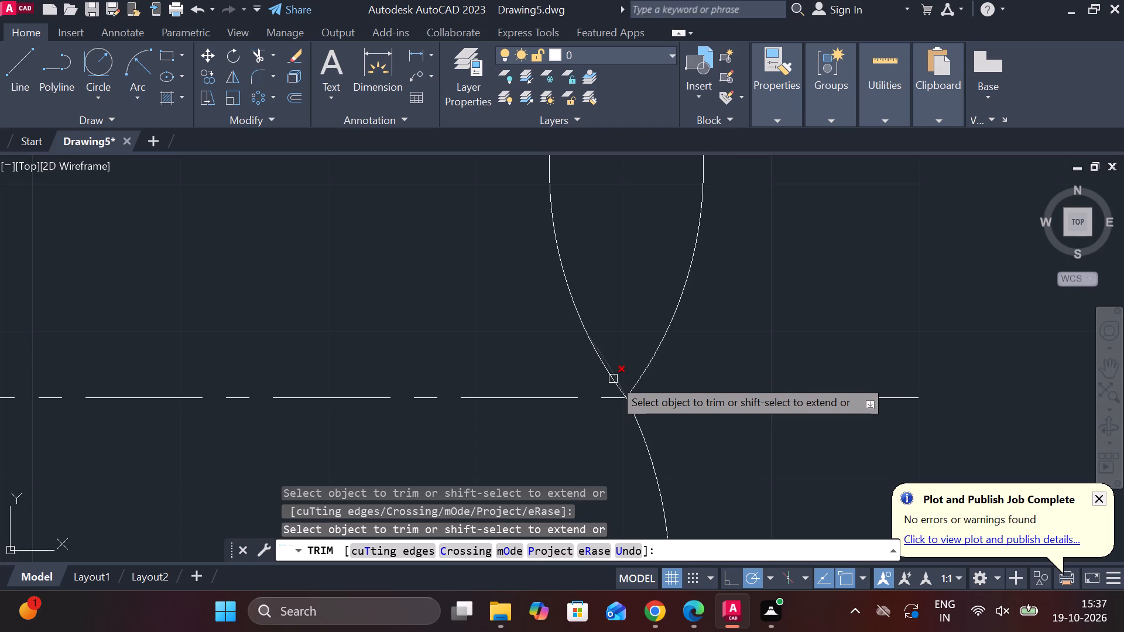
left_click(613, 379)
Hatch the lens-shaped region in the upper half of the shaft's body-side end.
scroll(694, 336, "down", 3)
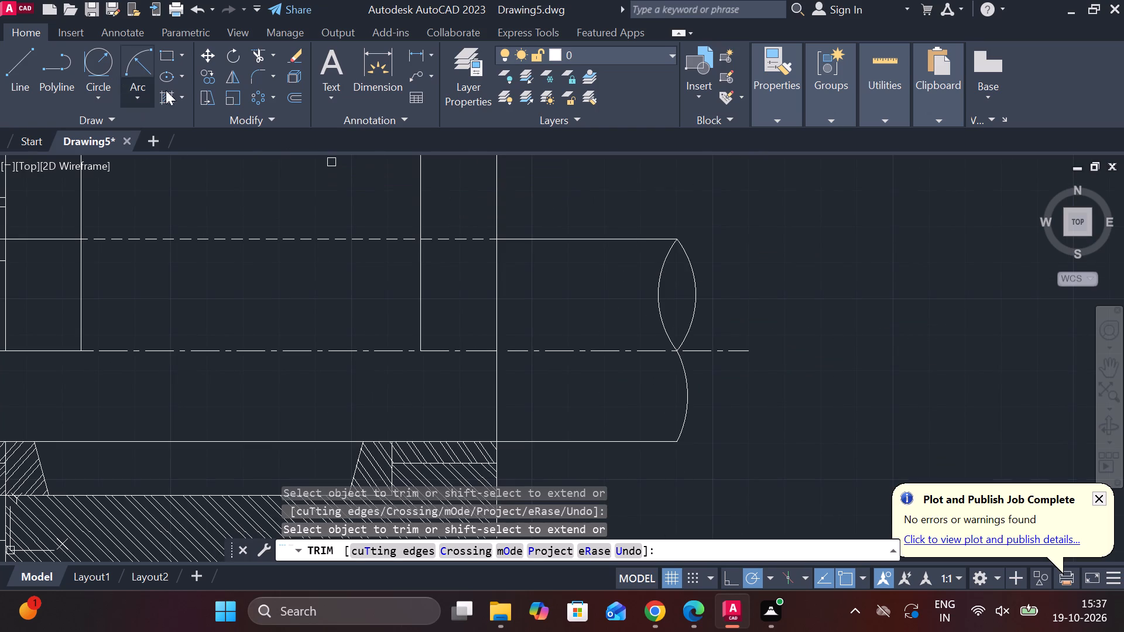
left_click(166, 90)
left_click(681, 297)
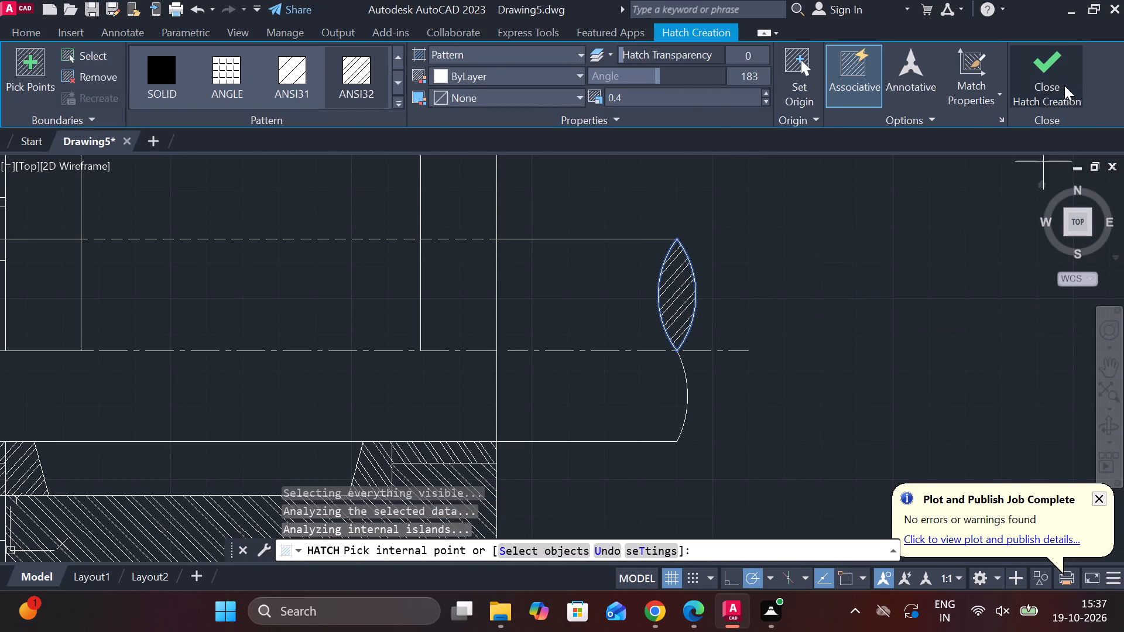
left_click(1054, 83)
Draw an outward-bulging Start, End, Radius arc from the upper shaft line's gland-side end down to the centre line.
scroll(842, 298, "down", 3)
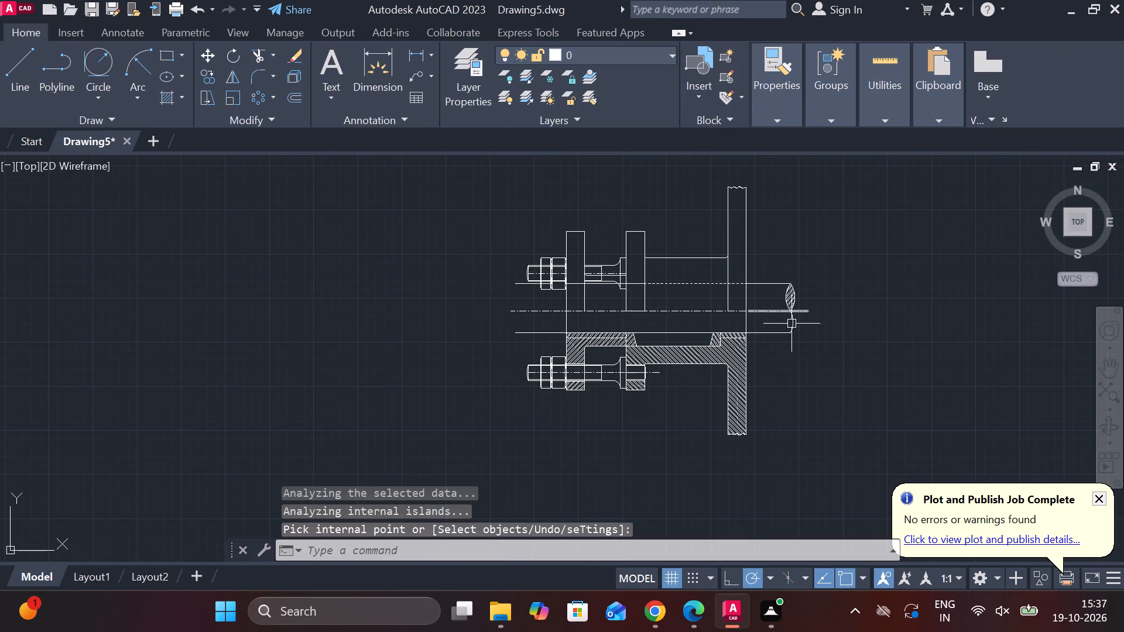
middle_click_drag(798, 360, 872, 335)
scroll(581, 265, "up", 2)
middle_click_drag(581, 265, 567, 268)
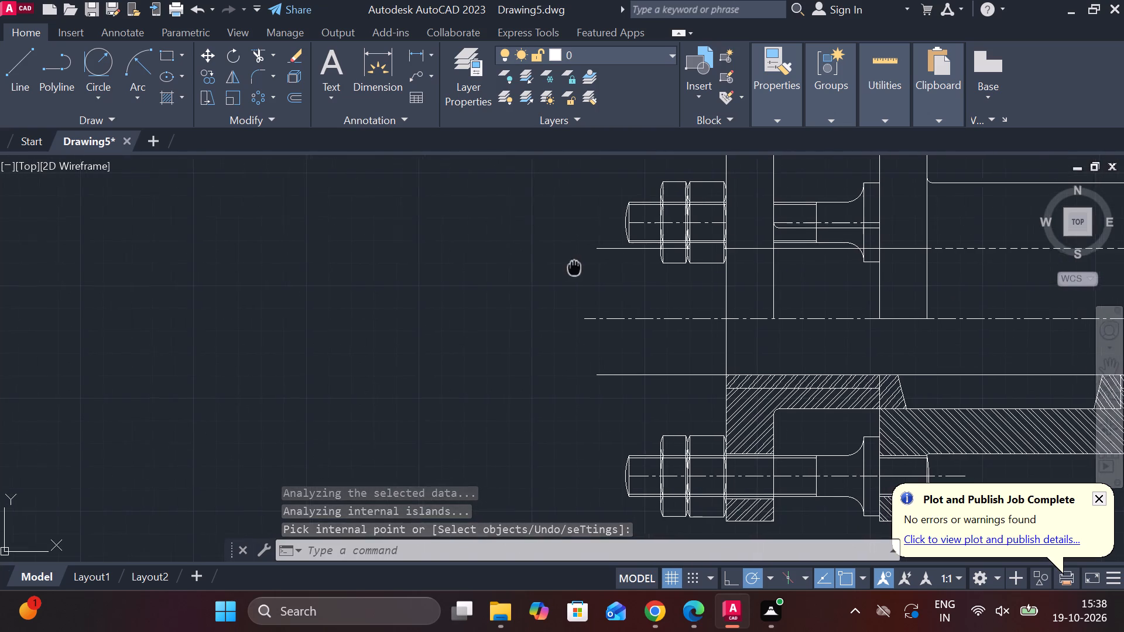
middle_click_drag(567, 268, 510, 286)
key("Escape")
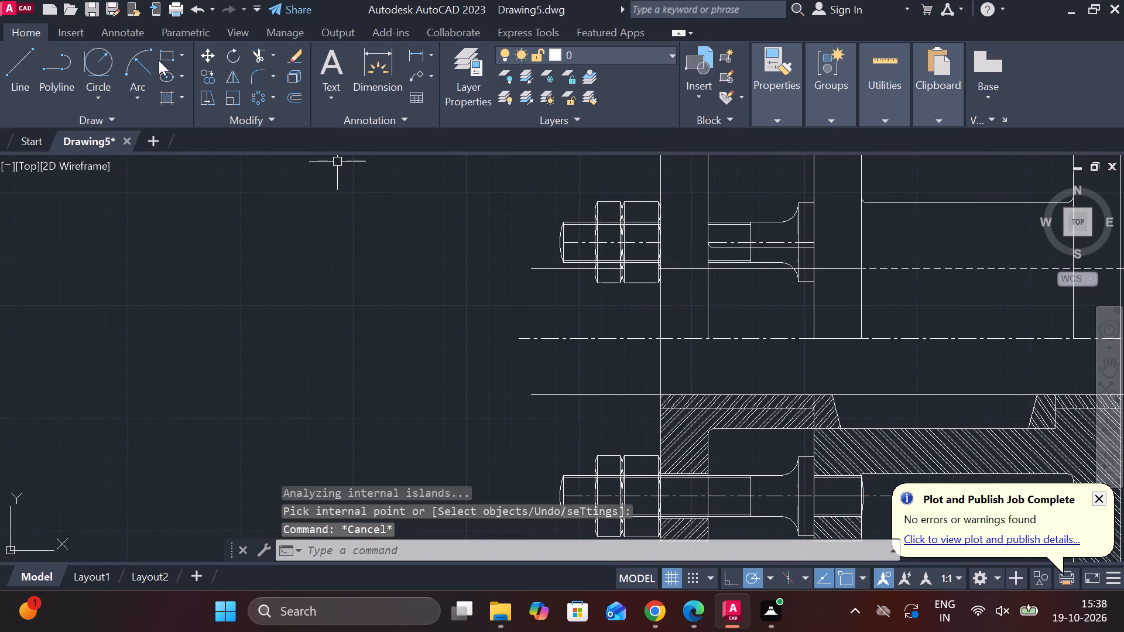
left_click(137, 59)
left_click(539, 266)
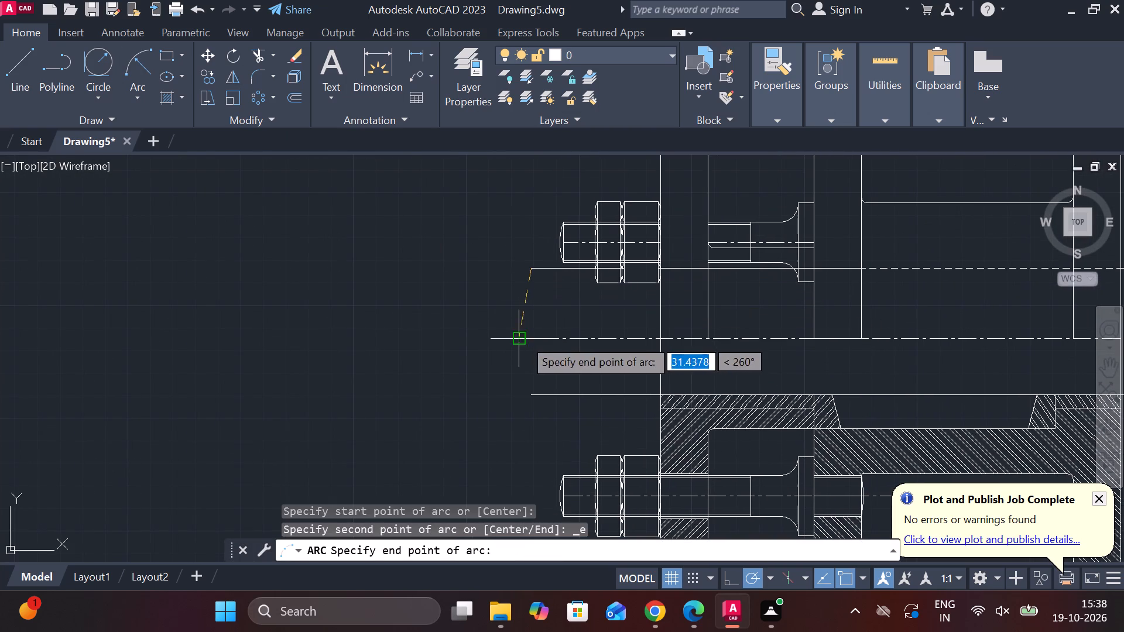
left_click(534, 337)
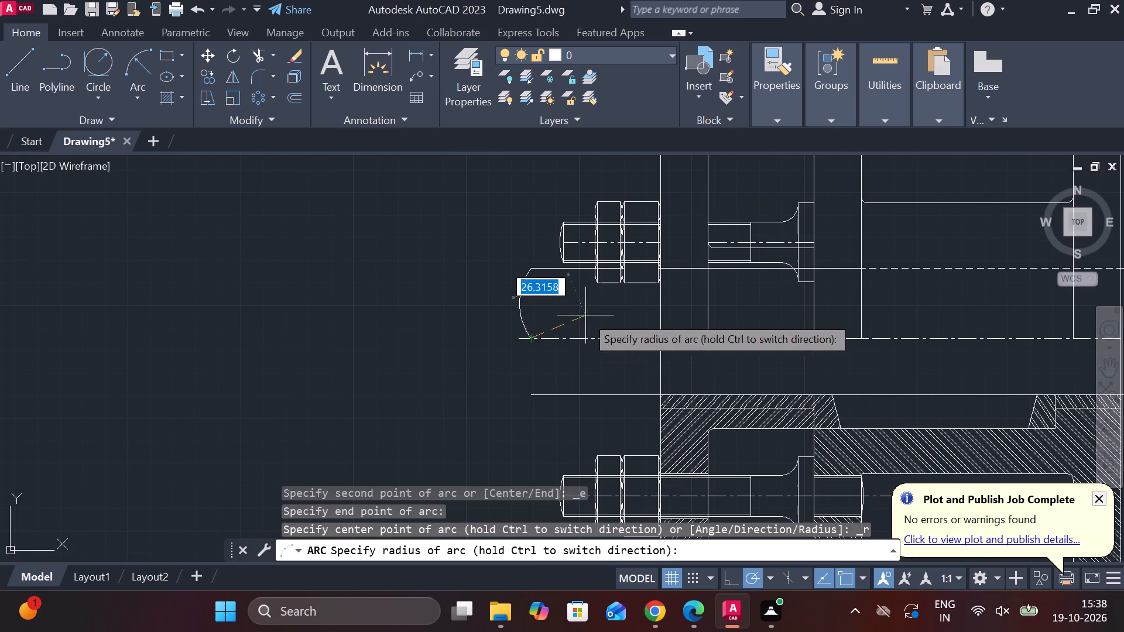
left_click(573, 382)
key("Escape")
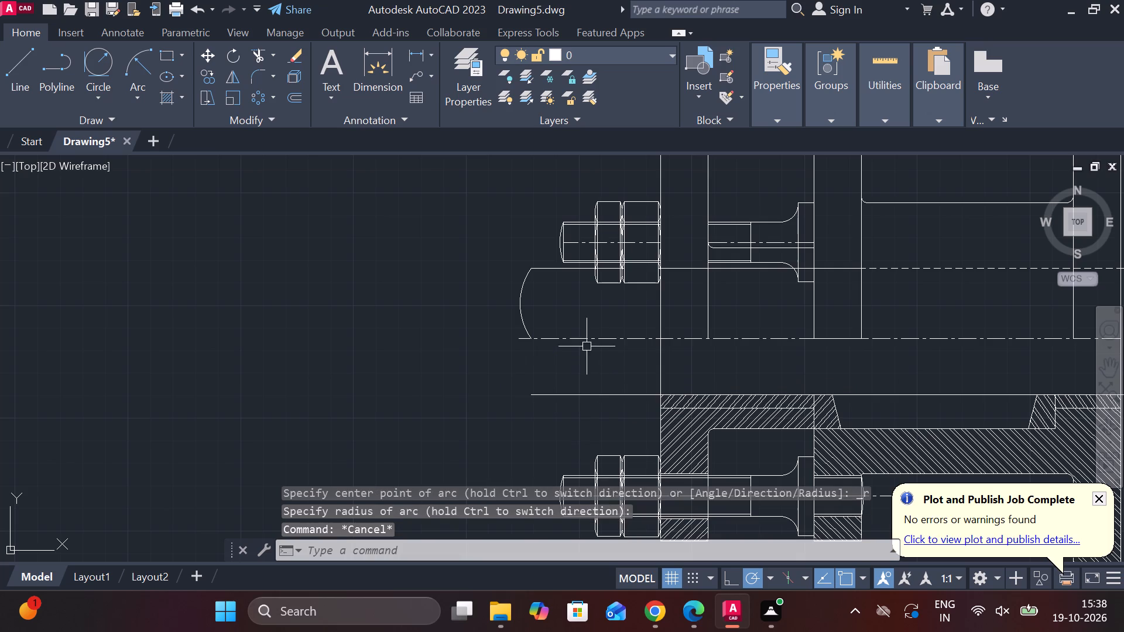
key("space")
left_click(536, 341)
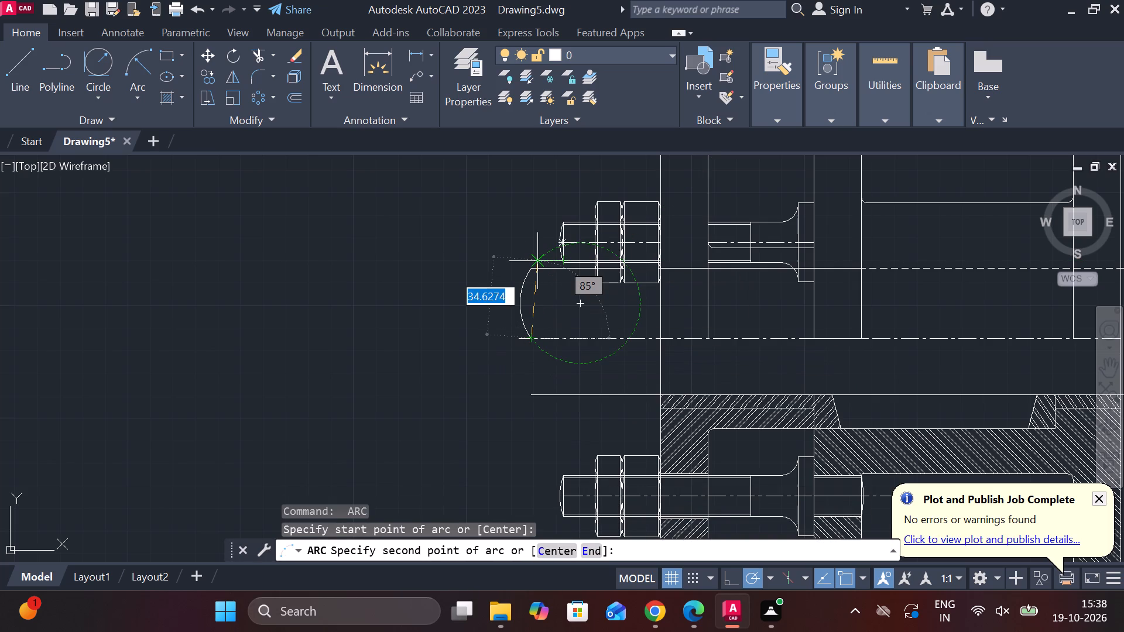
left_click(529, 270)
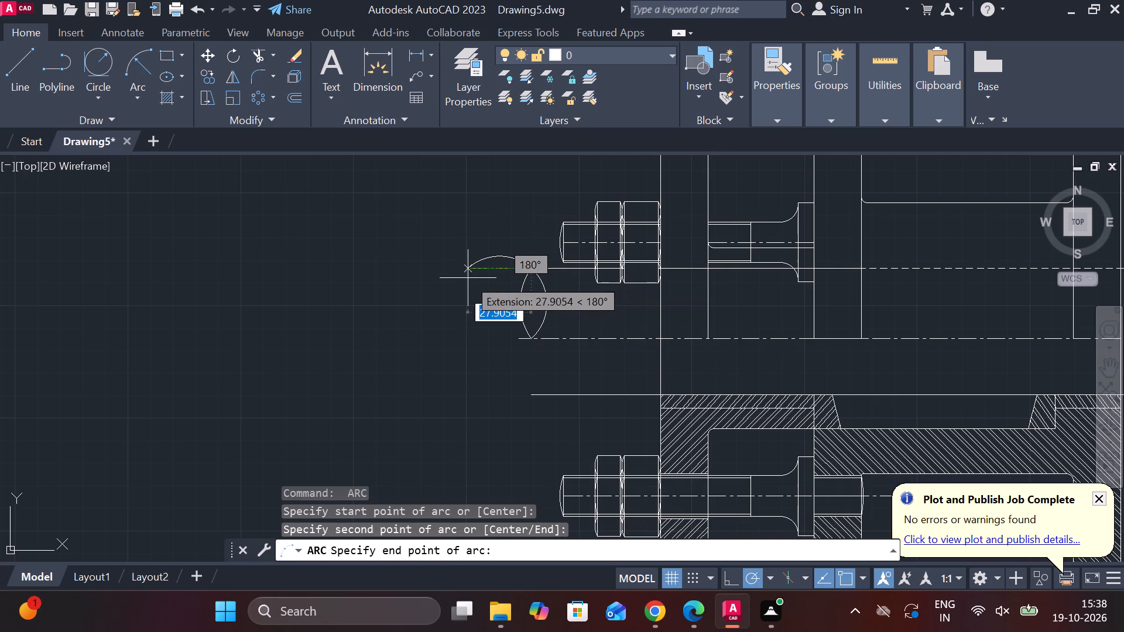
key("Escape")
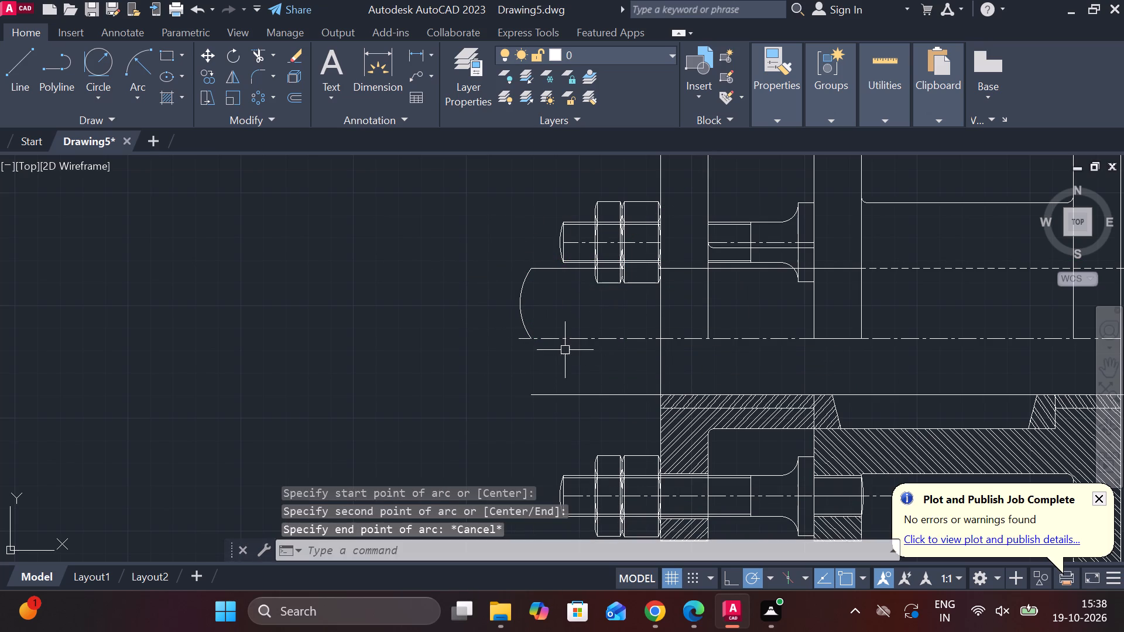
Draw a three-point arc from the gland-side arc's centre line junction through the lower shaft line's end, finishing just below the shaft.
key("space")
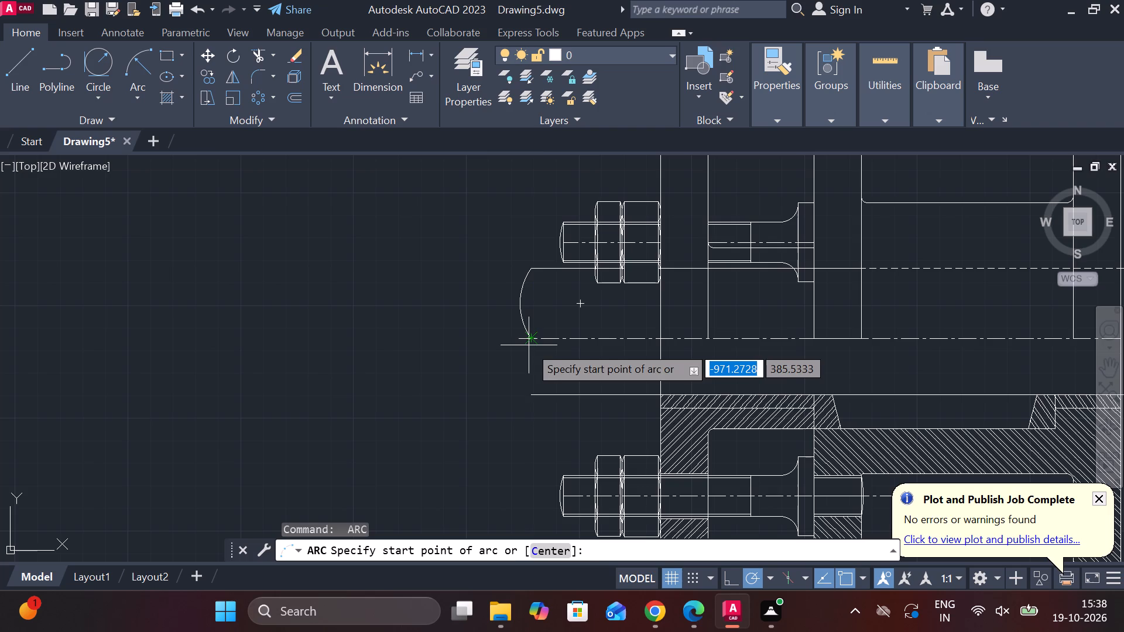
left_click(529, 339)
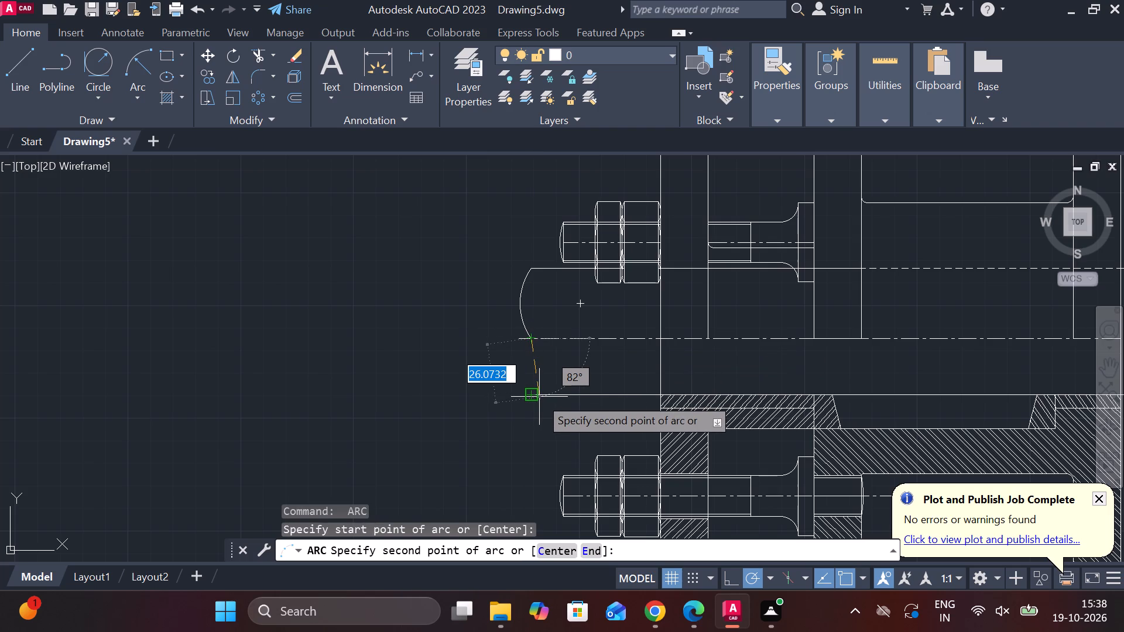
left_click(536, 392)
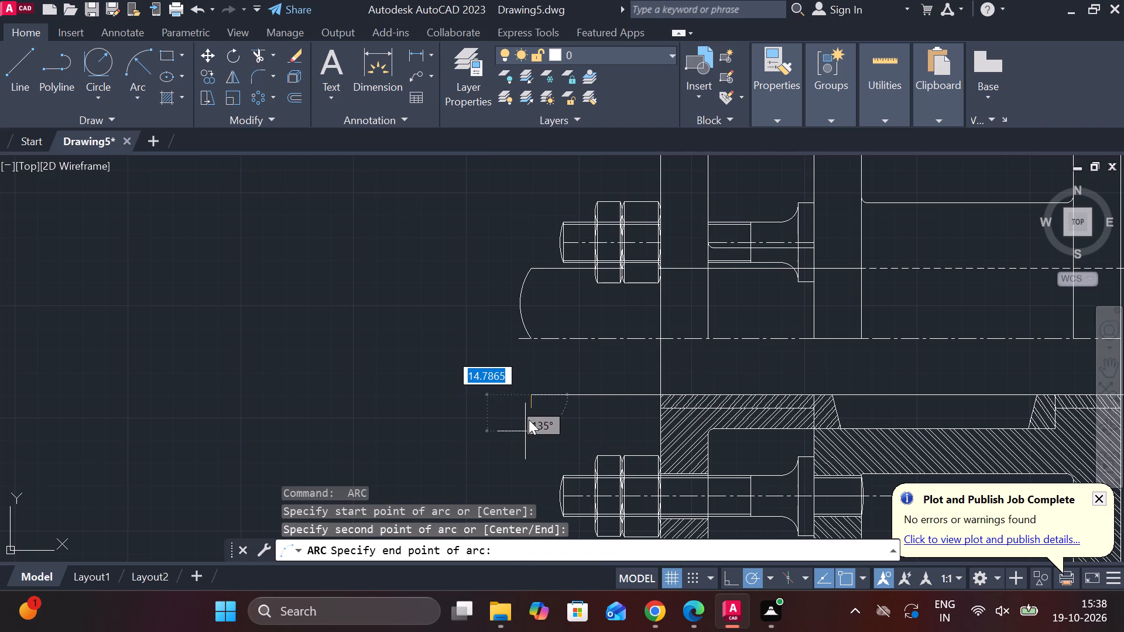
scroll(530, 414, "up", 2)
left_click(481, 401)
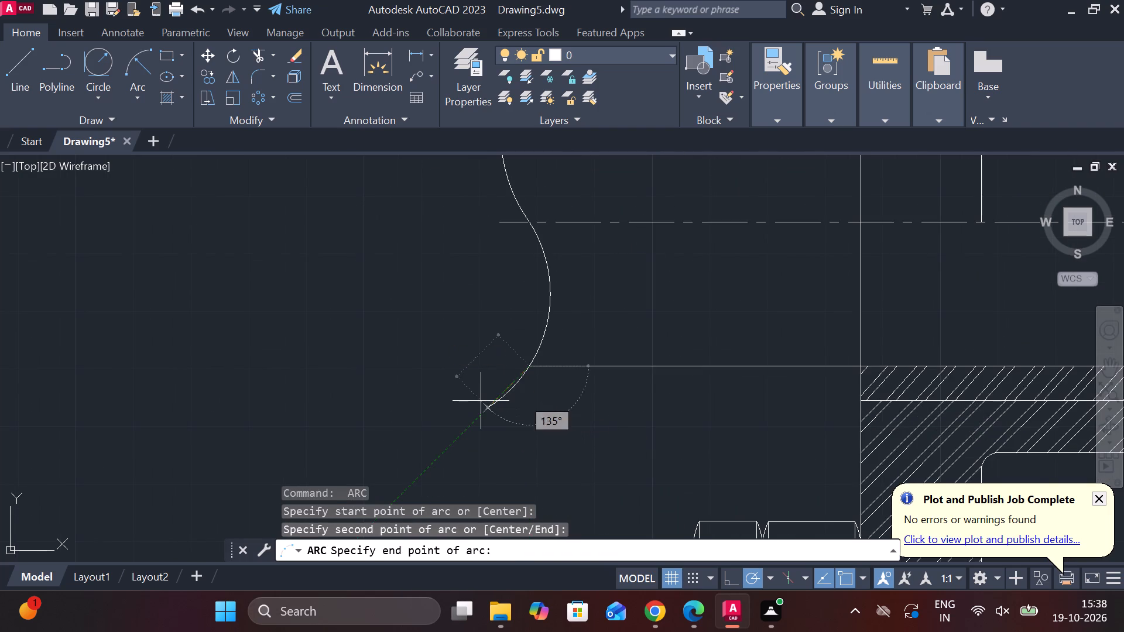
key("Escape")
Trim the new arc's excess below the lower shaft line at the gland-side end.
type("TR")
key("space")
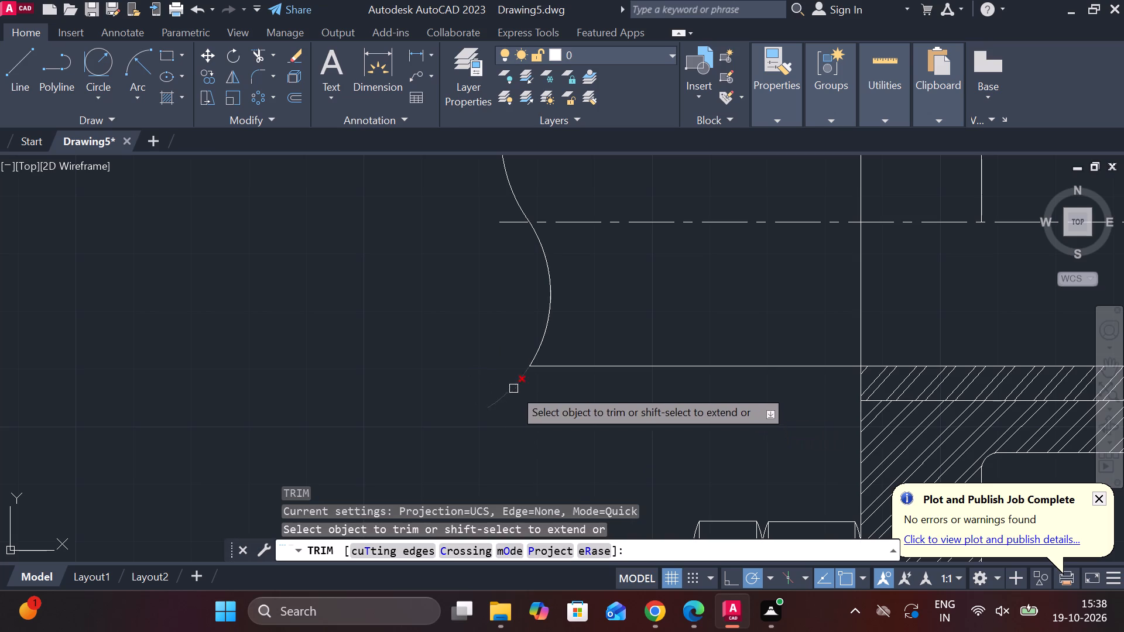
left_click(512, 386)
key("Escape")
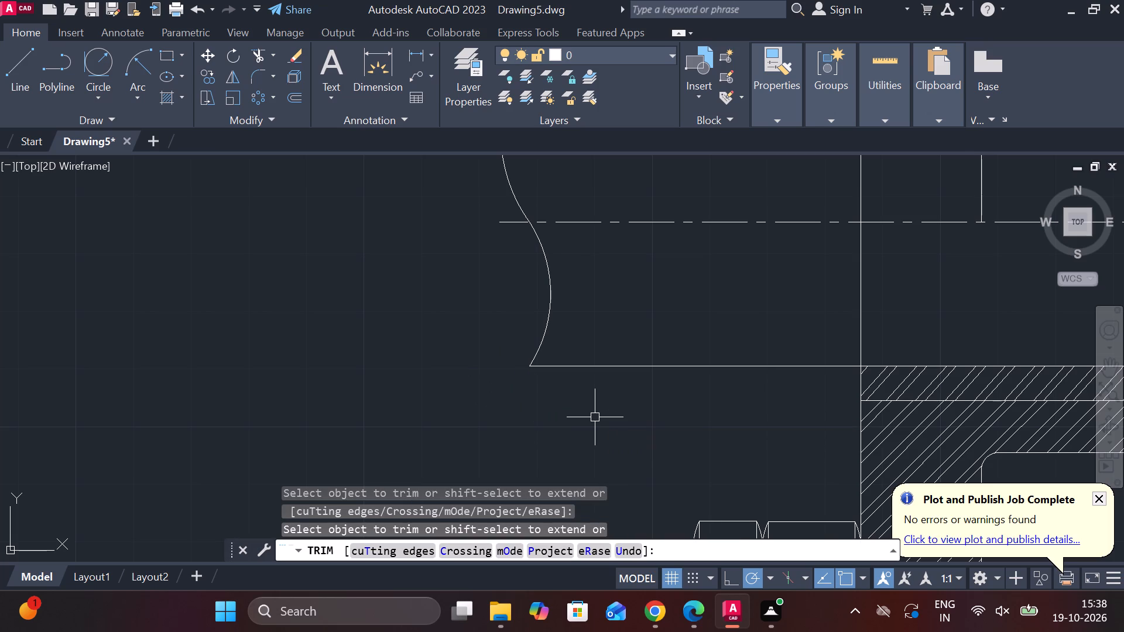
key("space")
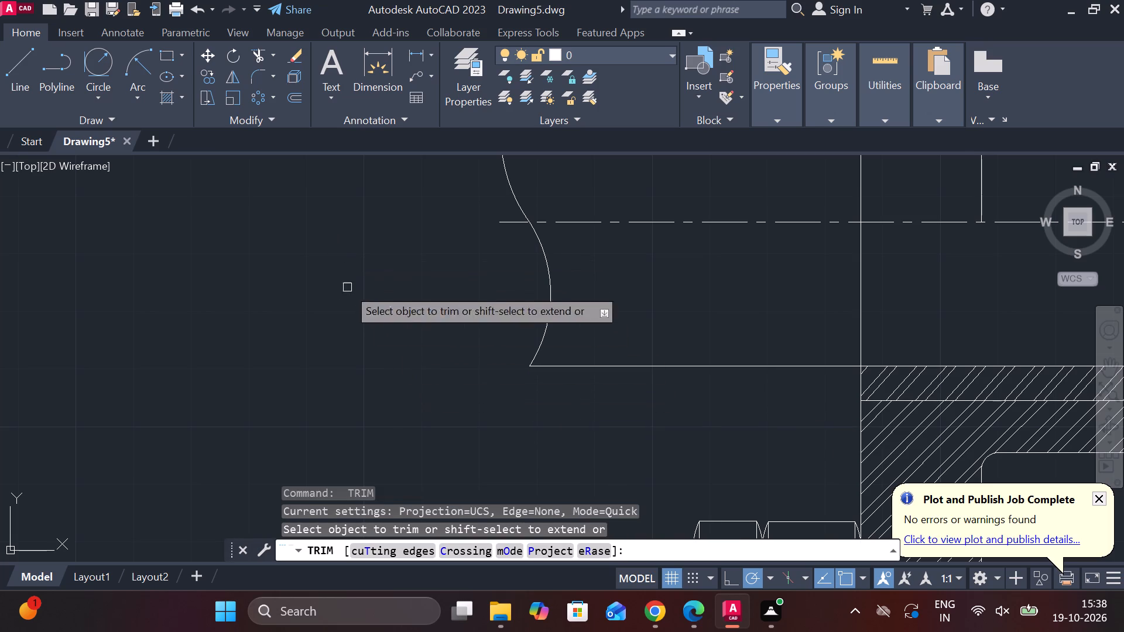
key("Escape")
Close the lower lens at the gland-side end with an outward-bulging Start, End, Radius arc from the centre line to the lower shaft line.
left_click(128, 63)
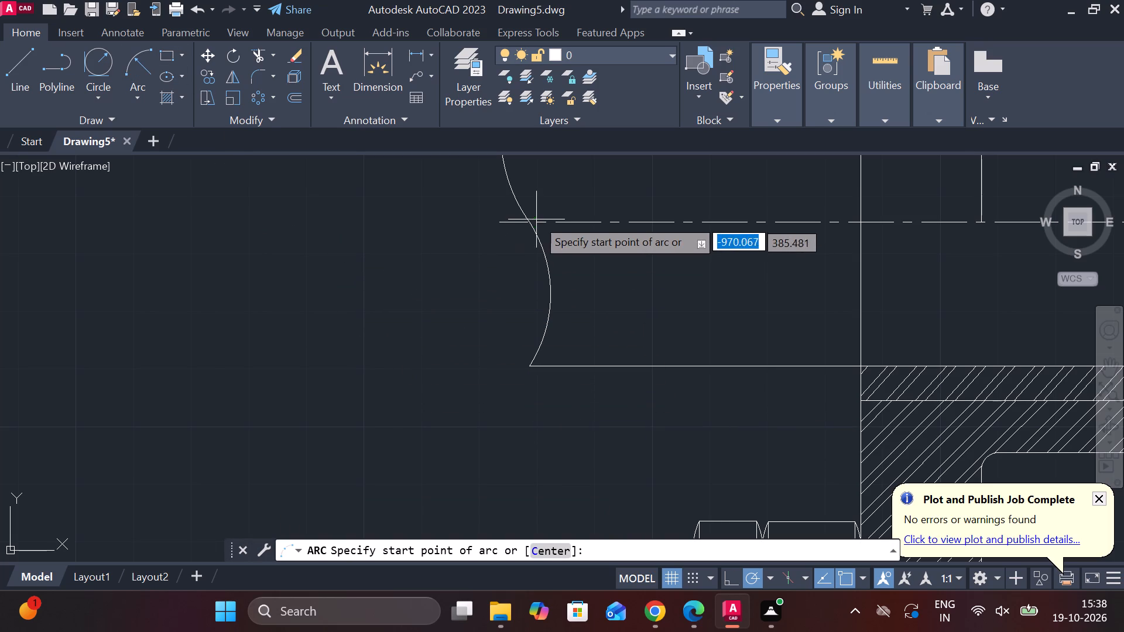
left_click(526, 222)
left_click(529, 365)
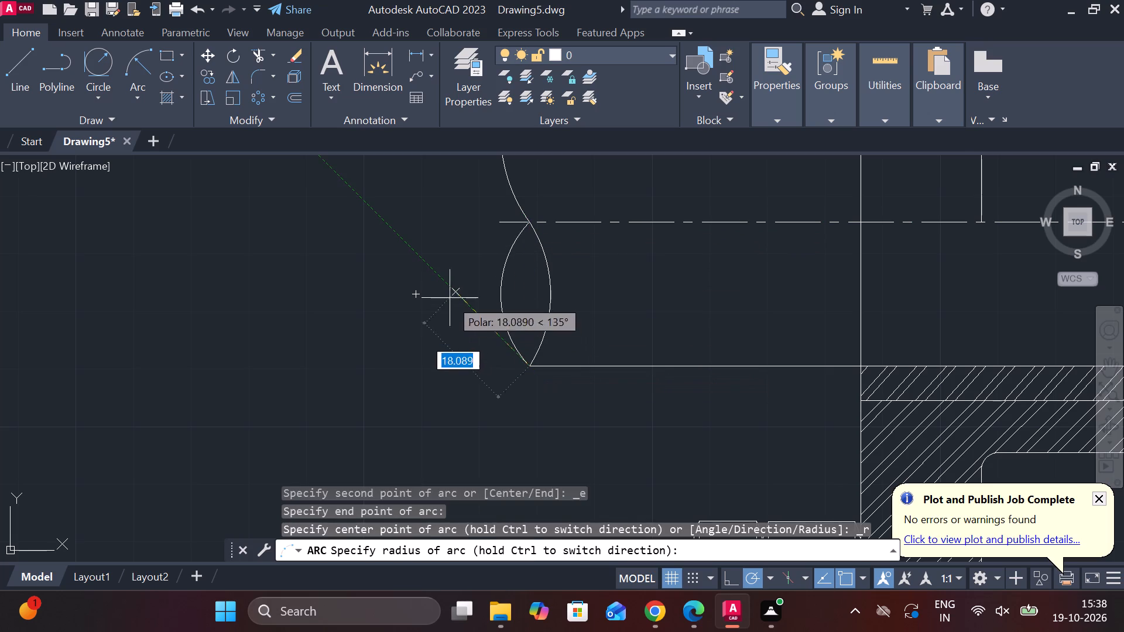
left_click(453, 274)
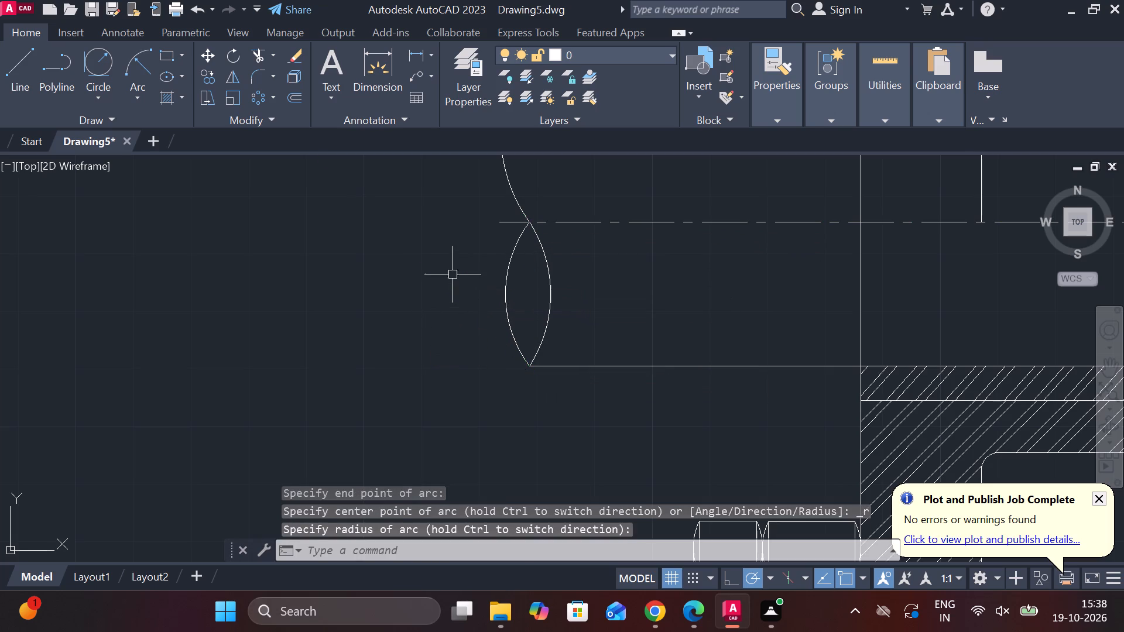
key("Escape")
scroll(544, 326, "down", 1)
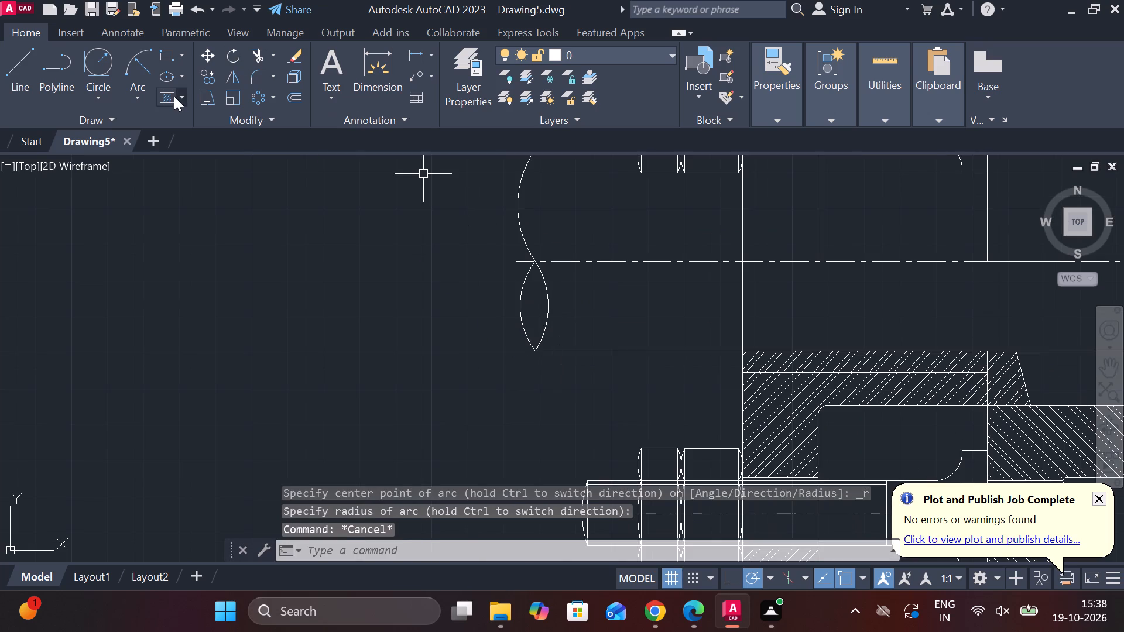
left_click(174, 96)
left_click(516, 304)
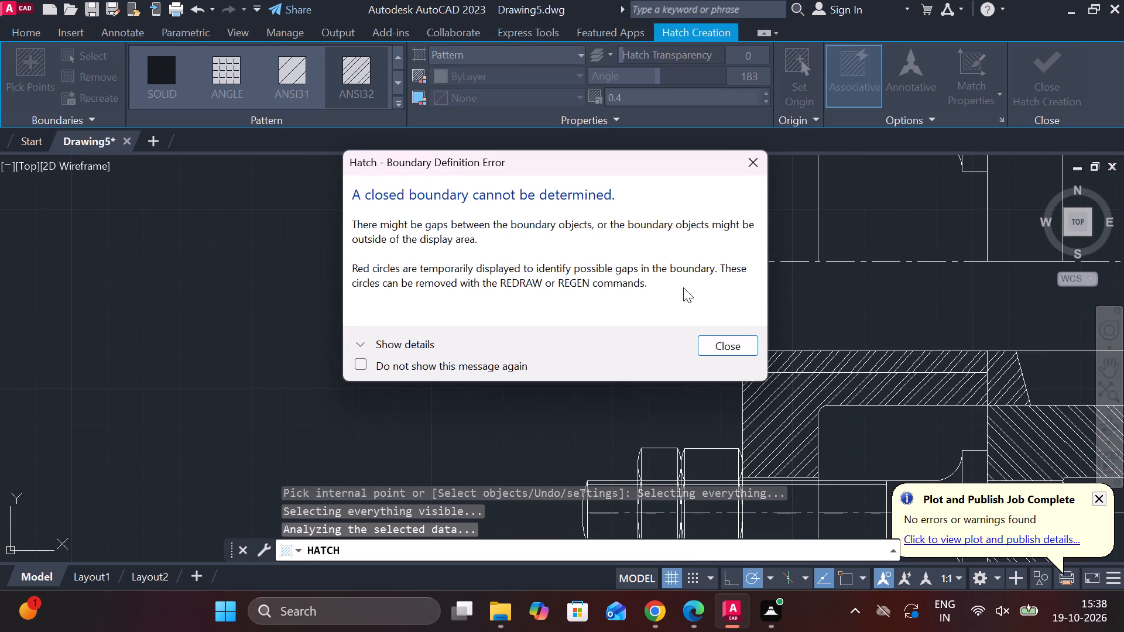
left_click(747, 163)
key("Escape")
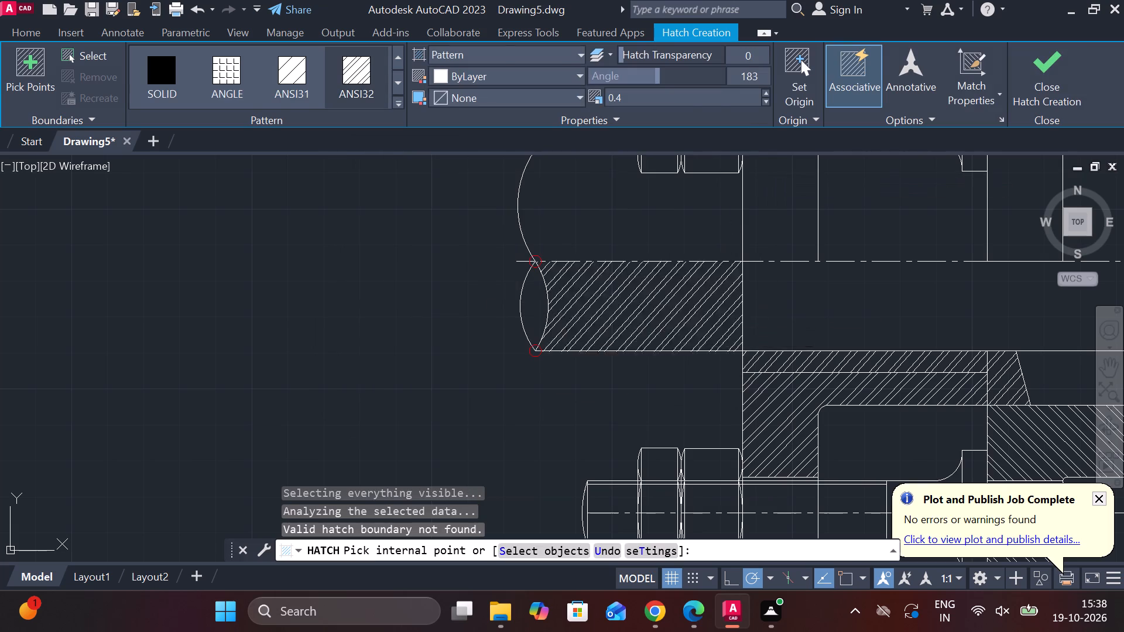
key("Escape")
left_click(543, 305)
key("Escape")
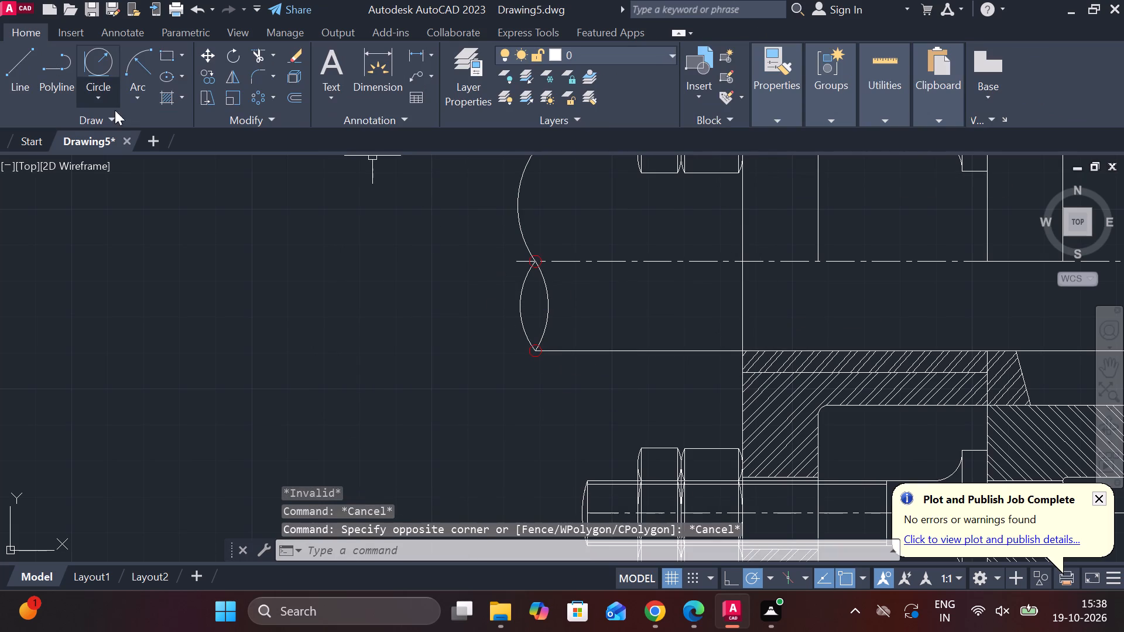
Hatch the lens-shaped region in the lower half of the shaft's gland-side end.
left_click(167, 94)
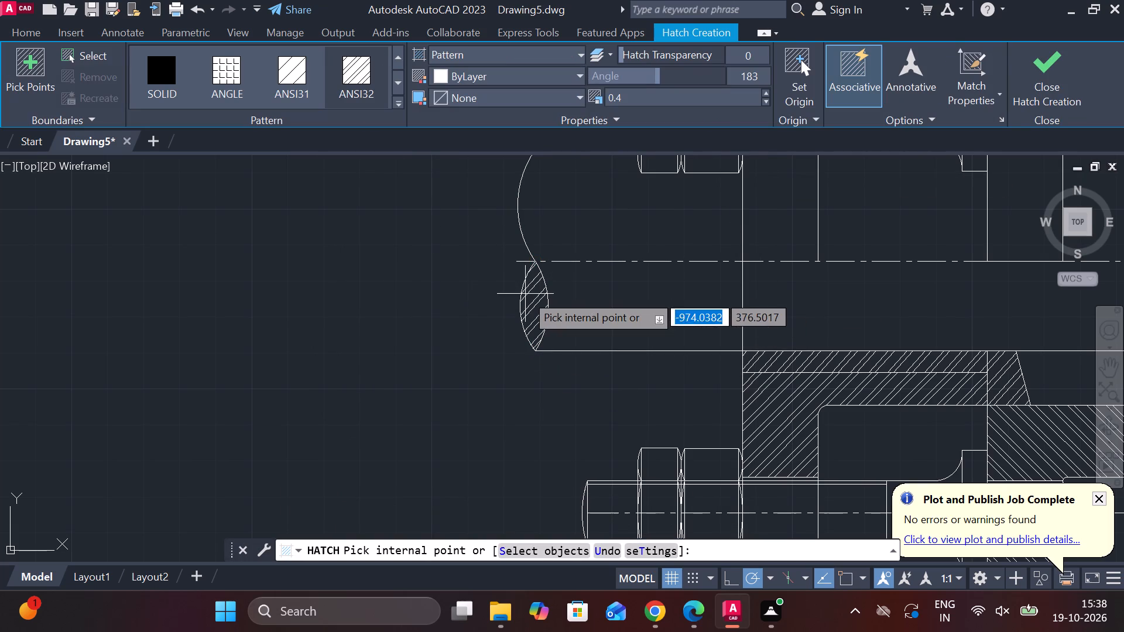
left_click(525, 294)
left_click(1026, 78)
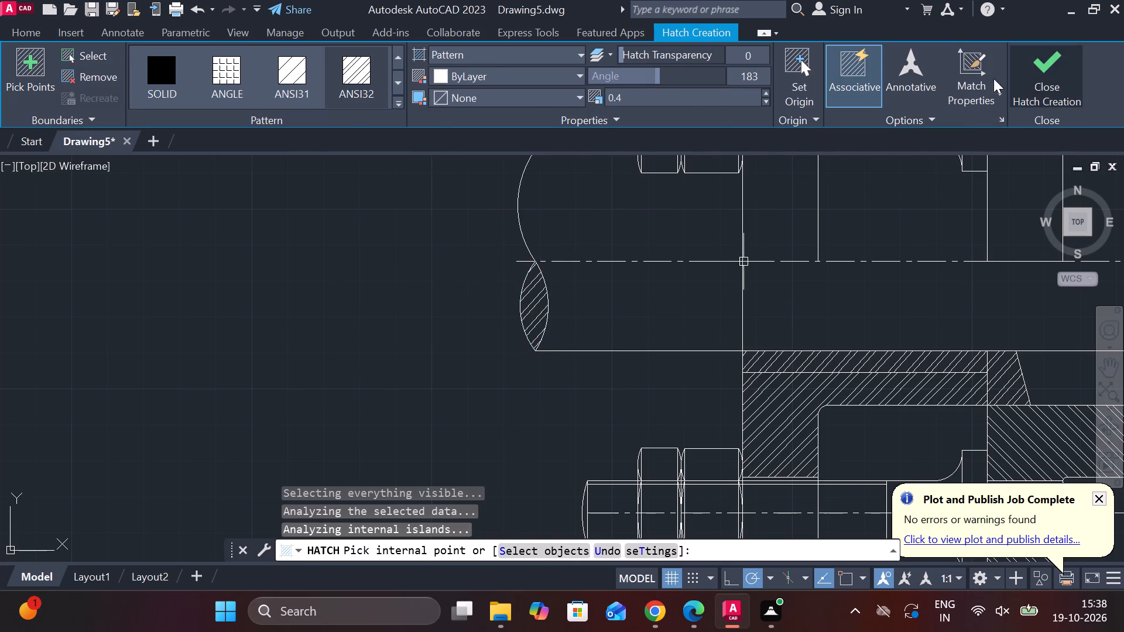
Move the whole sectional assembly from its separate area to the open space just below the cast iron body's detail drawing.
scroll(841, 250, "down", 2)
middle_click_drag(788, 288, 480, 298)
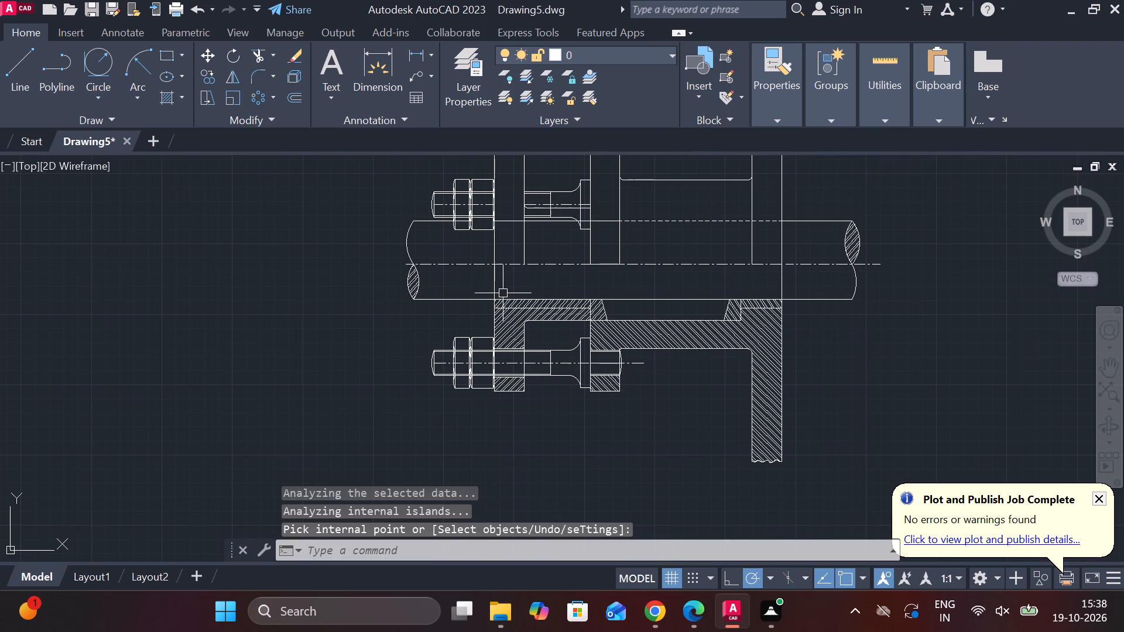
scroll(714, 341, "down", 2)
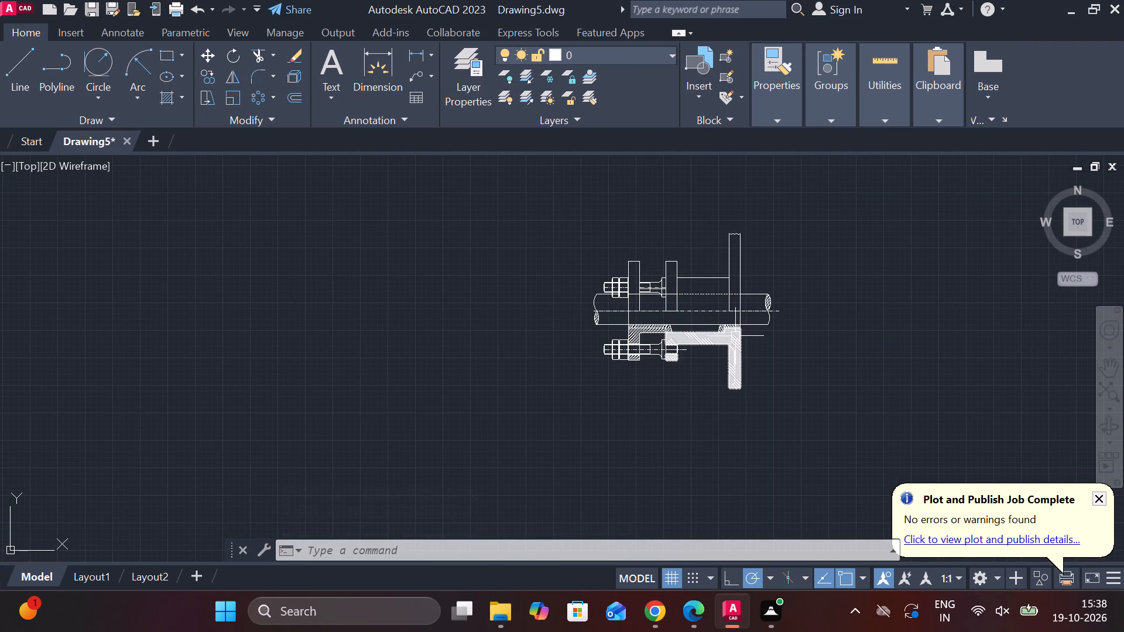
scroll(606, 371, "up", 2)
middle_click_drag(609, 370, 551, 356)
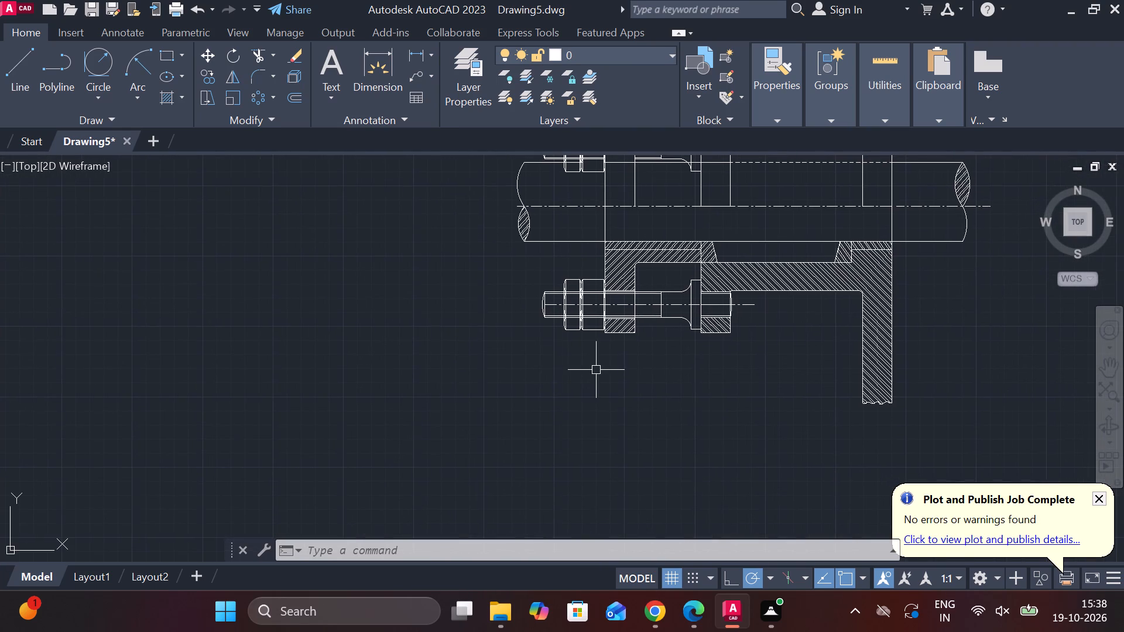
scroll(632, 403, "down", 3)
middle_click_drag(743, 394, 719, 372)
left_click(532, 232)
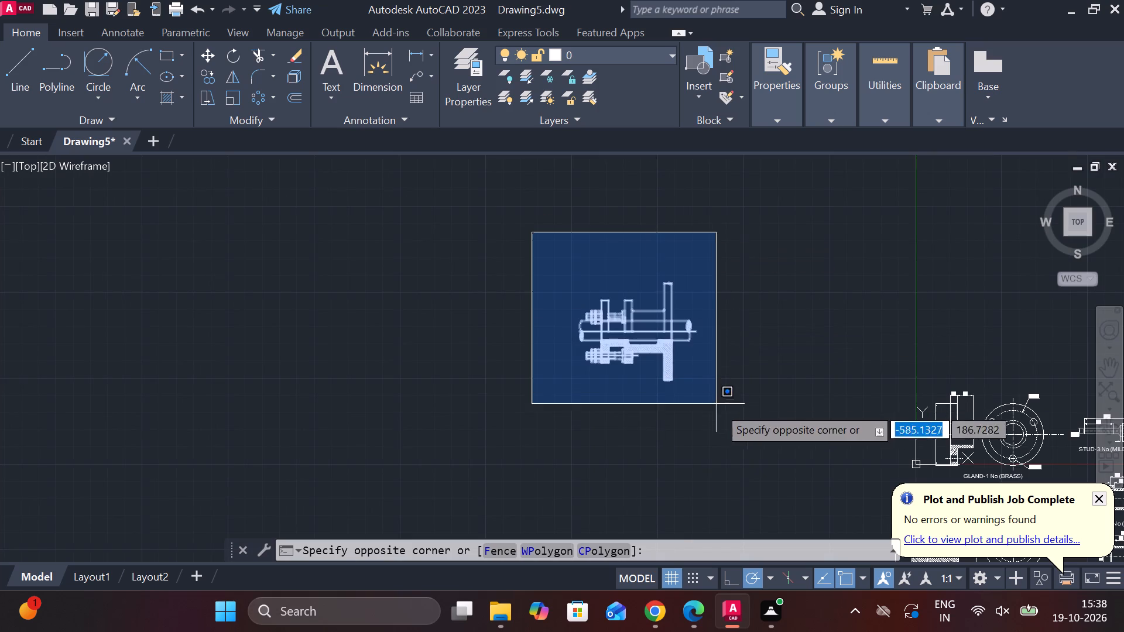
left_click(742, 428)
key("m")
key("Return")
left_click_drag(774, 367, 779, 371)
scroll(815, 383, "down", 1)
middle_click_drag(649, 319, 427, 140)
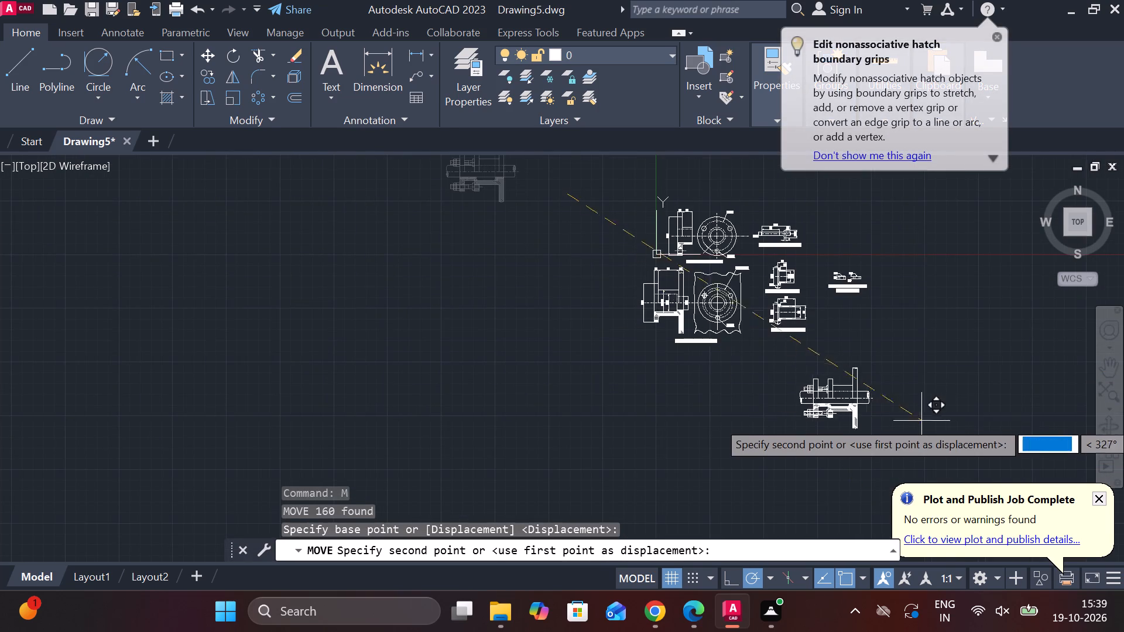
scroll(897, 408, "up", 1)
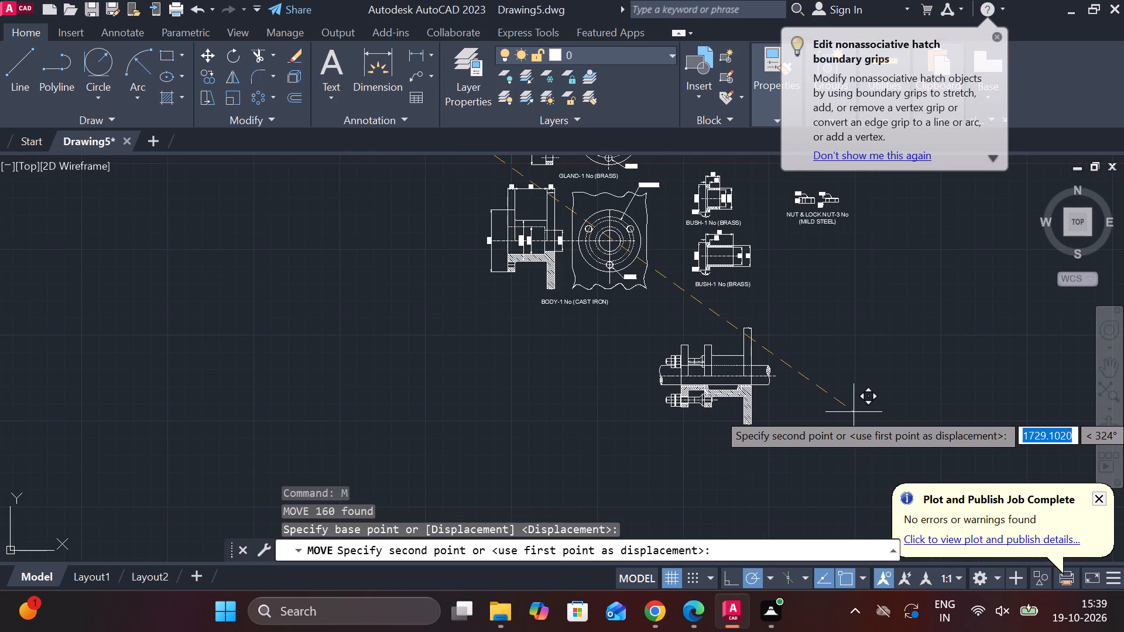
scroll(752, 383, "up", 2)
scroll(736, 403, "down", 1)
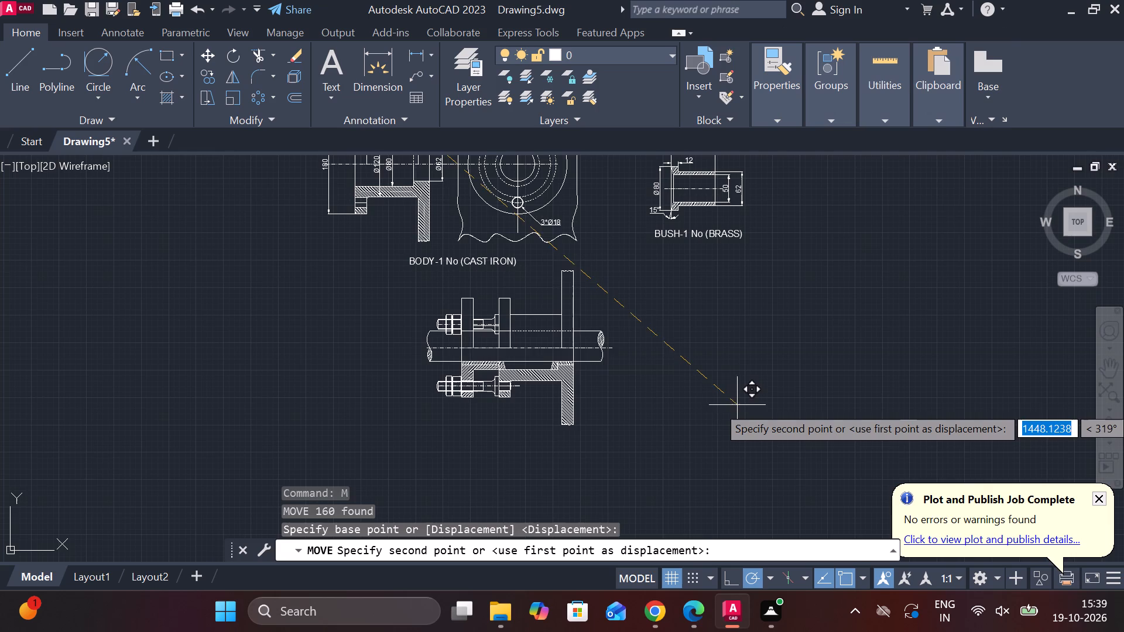
left_click(712, 400)
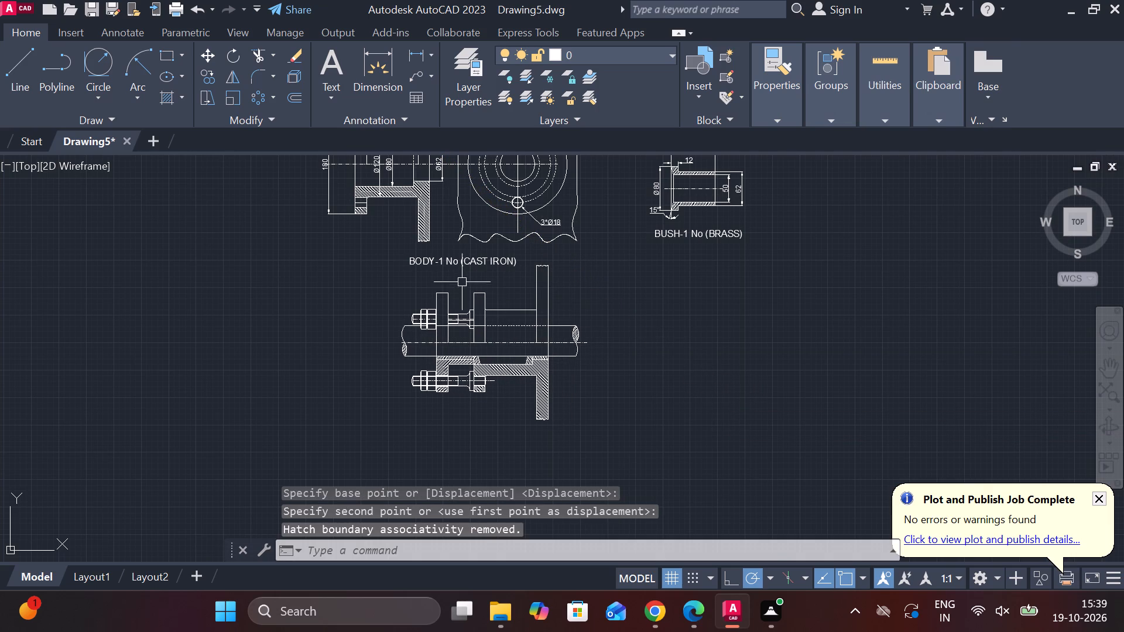
Copy the "BODY-1 No (CAST IRON)" caption and paste it beneath the assembly view.
left_click(474, 262)
key("ctrl+c")
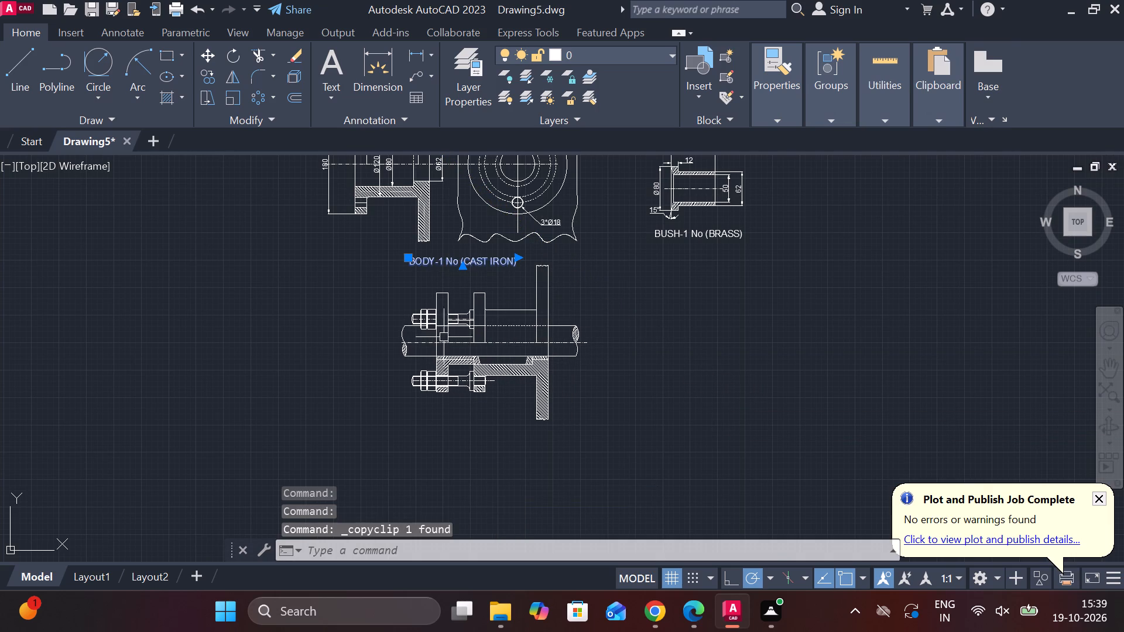
key("ctrl+v")
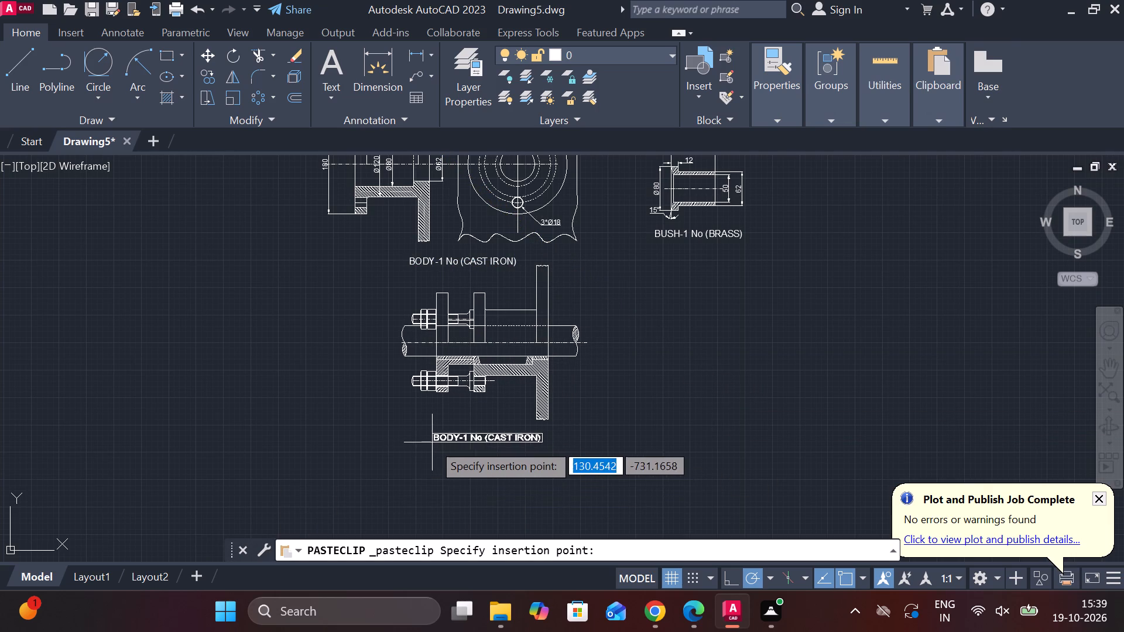
scroll(432, 442, "up", 1)
left_click(438, 439)
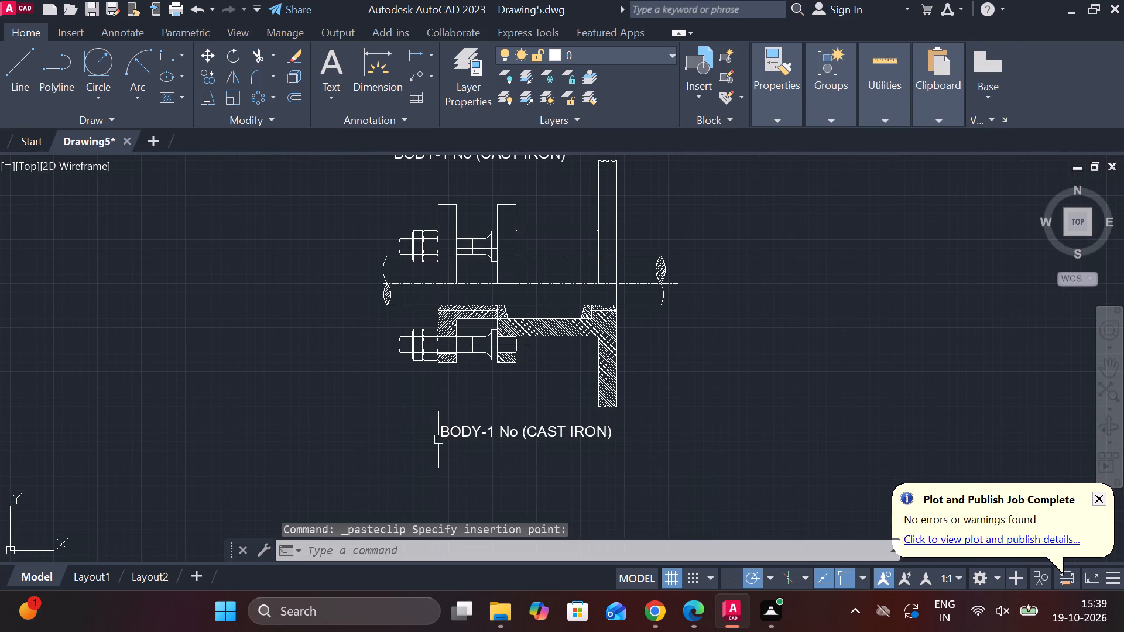
key("Escape")
Replace the pasted caption's text under the assembly with "HALF SECTIONAL FRONT VIEW".
double_click(532, 431)
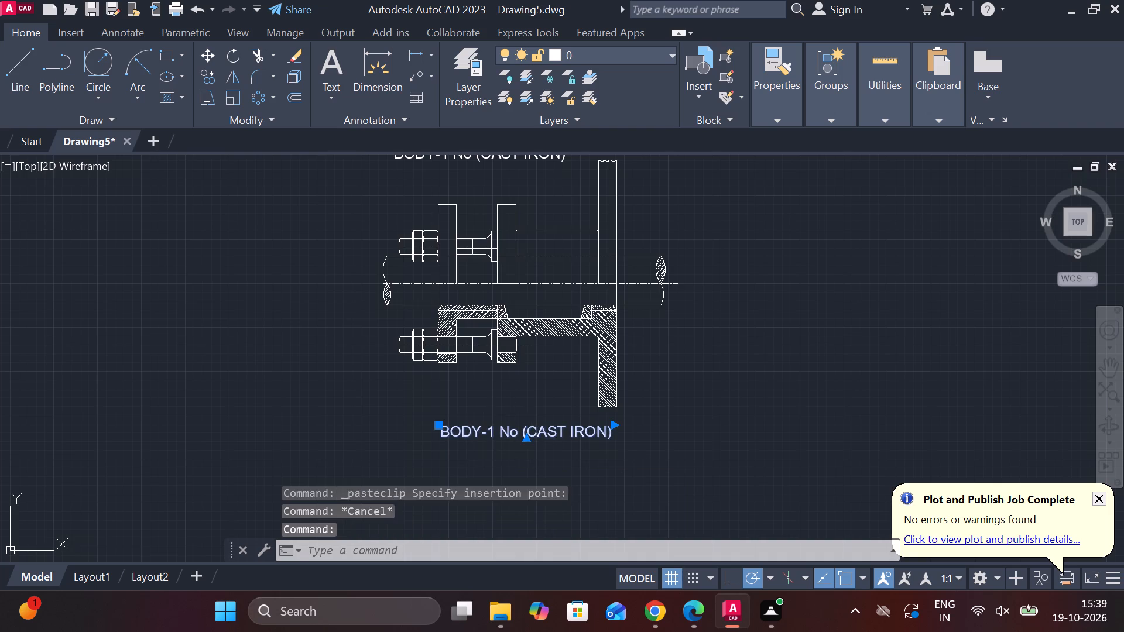
key("Right")
key("Right")
key("Right")
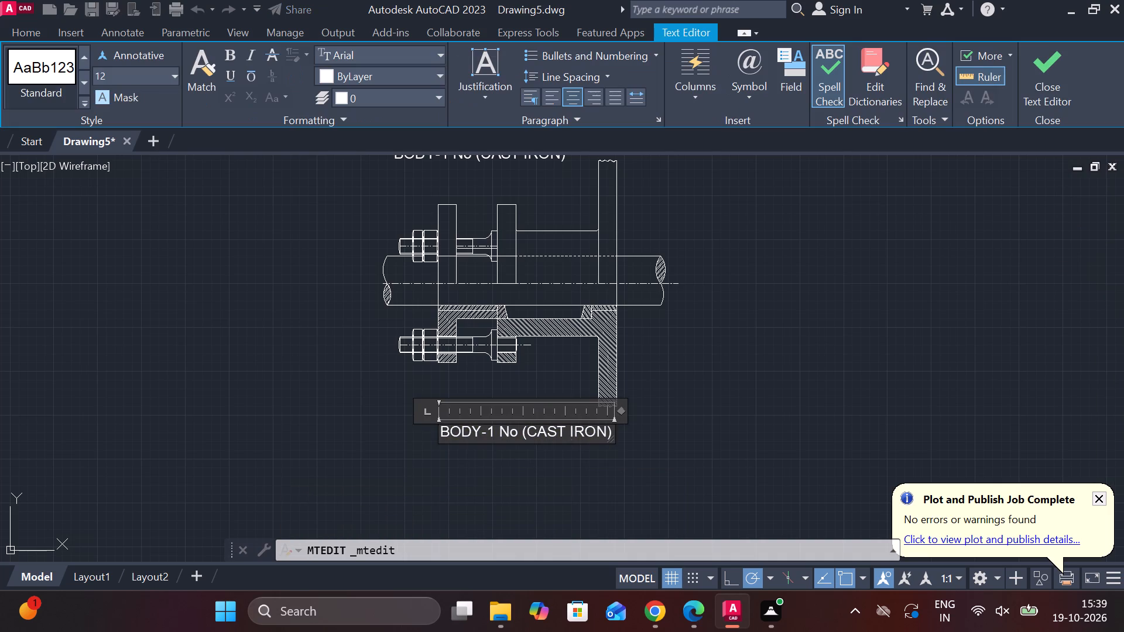
key("Right")
key("Right")
key("Right")
key("Right")
key("Right")
key("Right")
key("BackSpace")
key("BackSpace")
key("BackSpace")
key("BackSpace")
key("BackSpace")
key("BackSpace")
key("BackSpace")
key("BackSpace")
key("BackSpace")
key("BackSpace")
key("BackSpace")
key("BackSpace")
key("BackSpace")
key("BackSpace")
key("BackSpace")
key("BackSpace")
key("BackSpace")
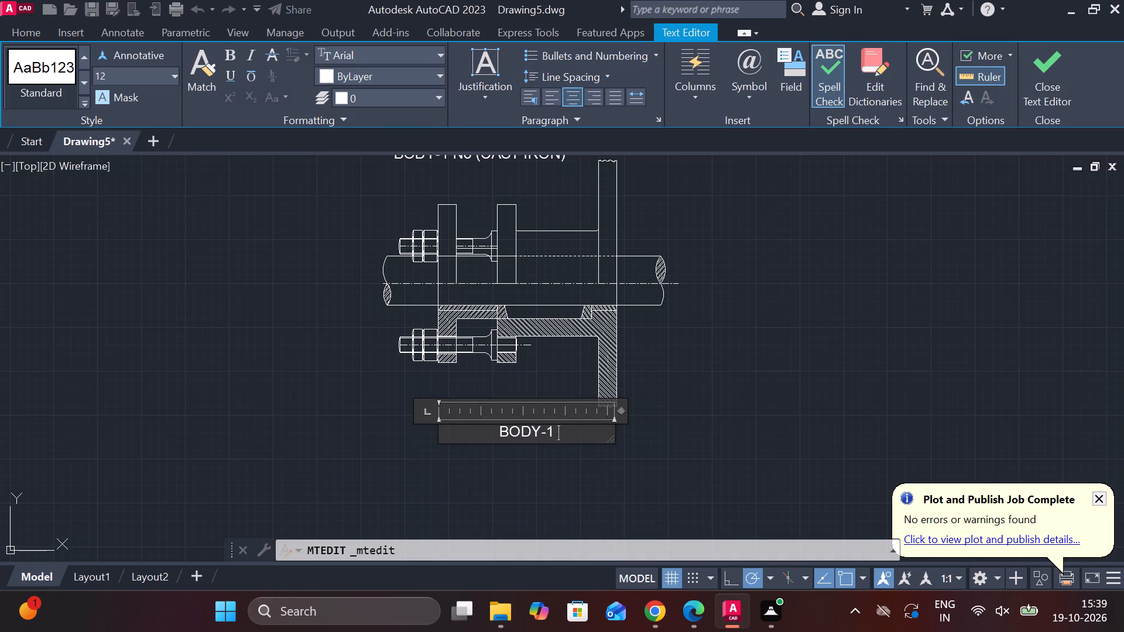
key("BackSpace")
key("BackSpace")
key("BackSpace")
key("BackSpace")
type("HALF SECTIONAL FRONT")
key("space")
type("VIEW")
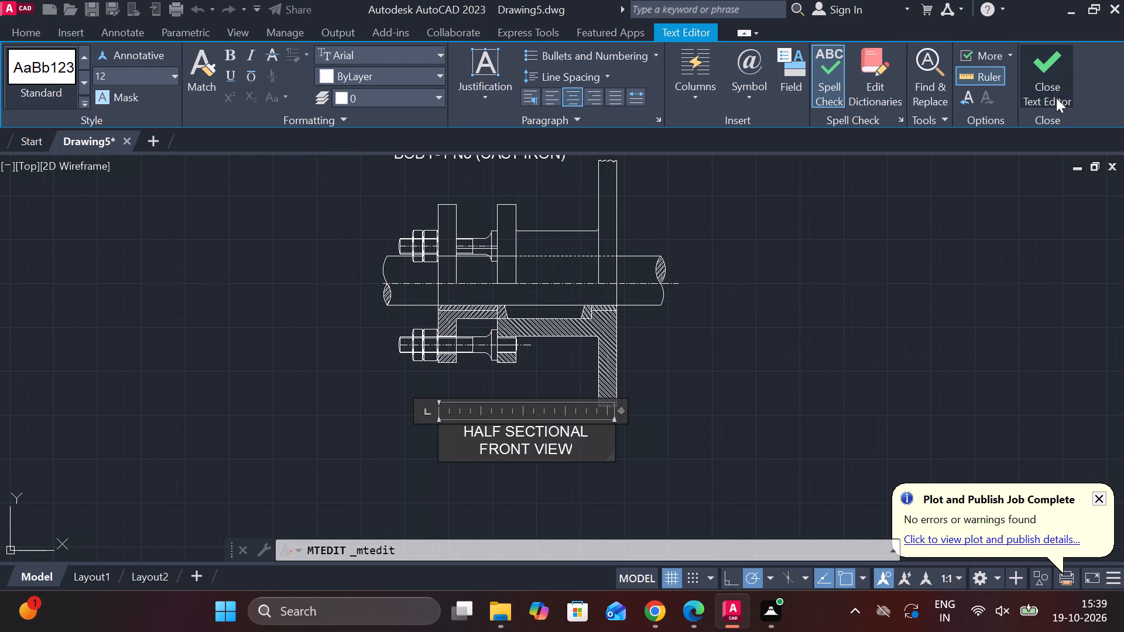
left_click(1056, 92)
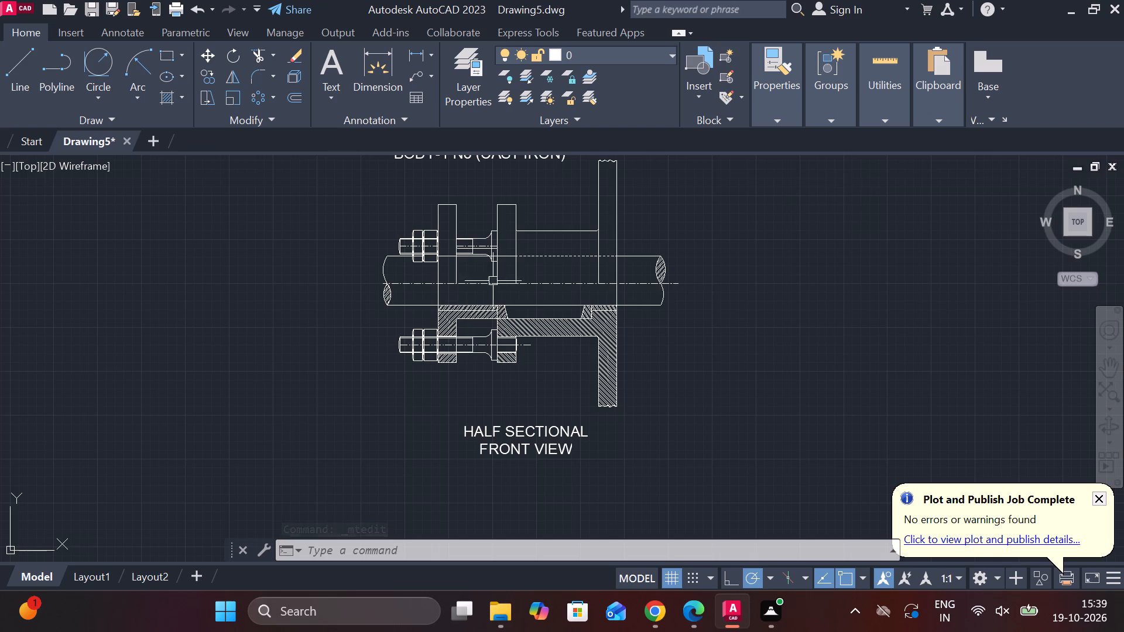
Hatch the trapezoidal space between the gland and the bush, below the lower shaft line, with the ANSI37 pattern.
scroll(444, 340, "up", 1)
middle_click_drag(640, 331, 672, 445)
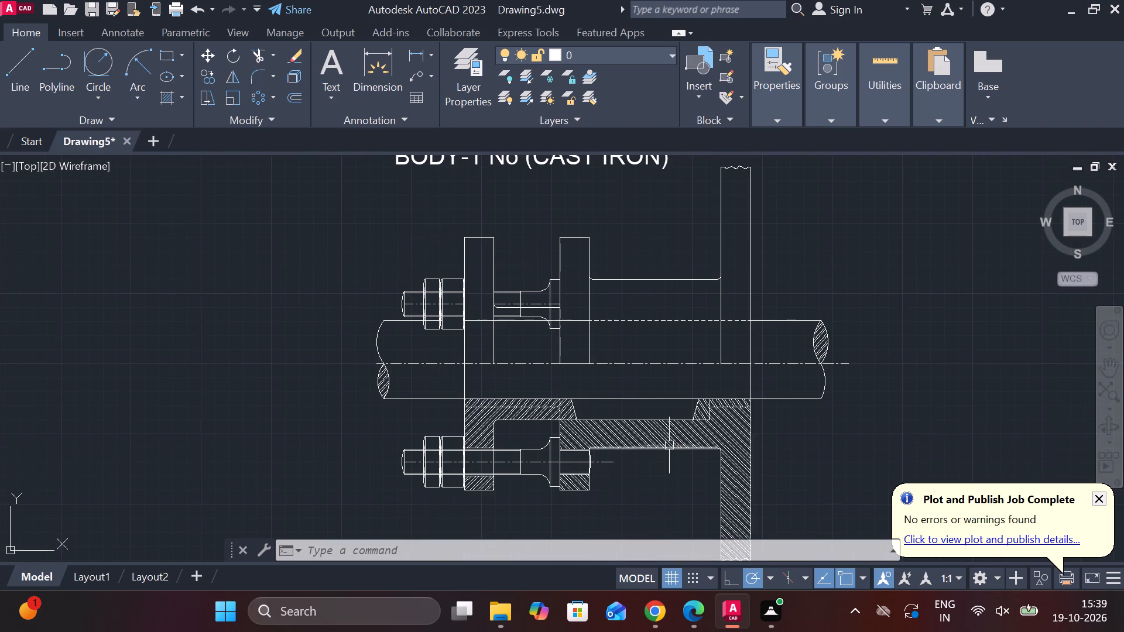
left_click(170, 94)
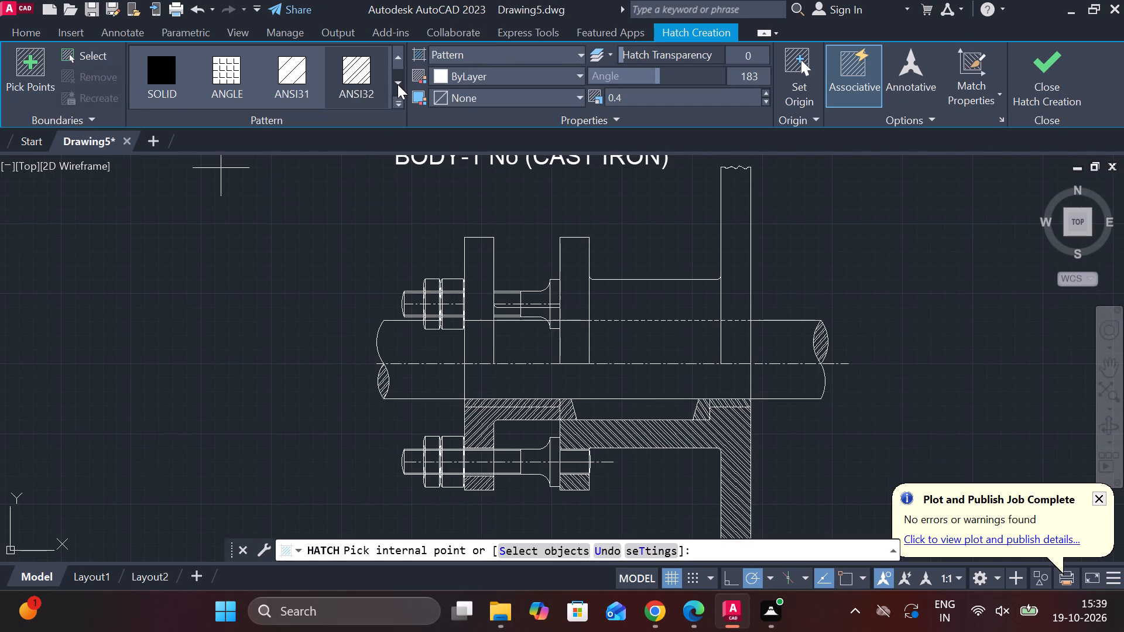
left_click(397, 84)
left_click(396, 84)
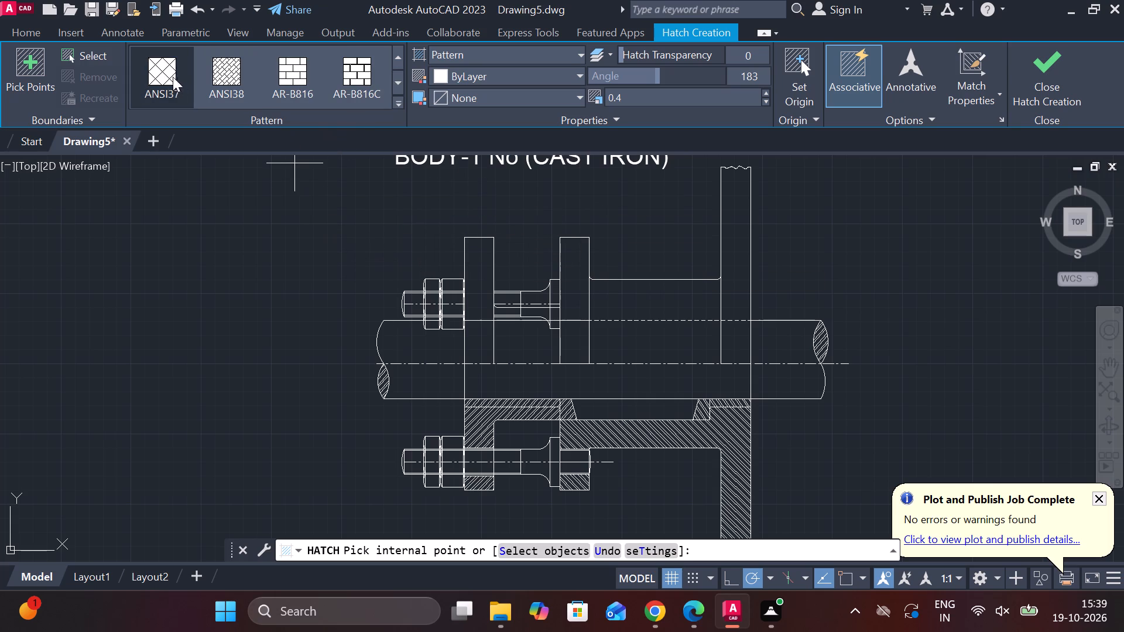
left_click(159, 71)
left_click(606, 409)
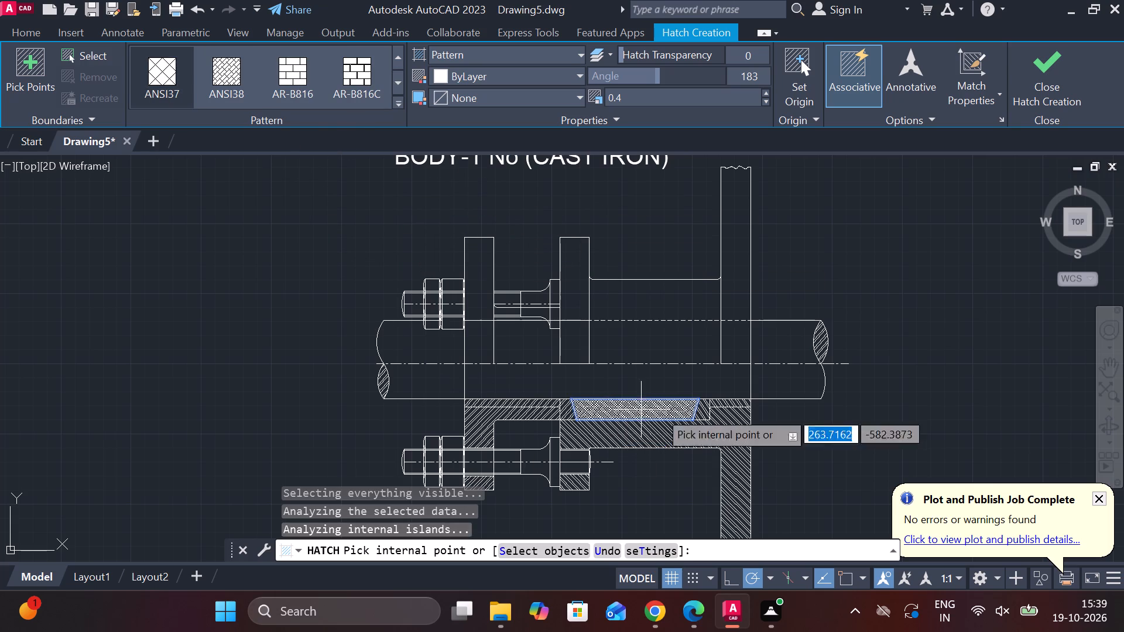
left_click(1020, 74)
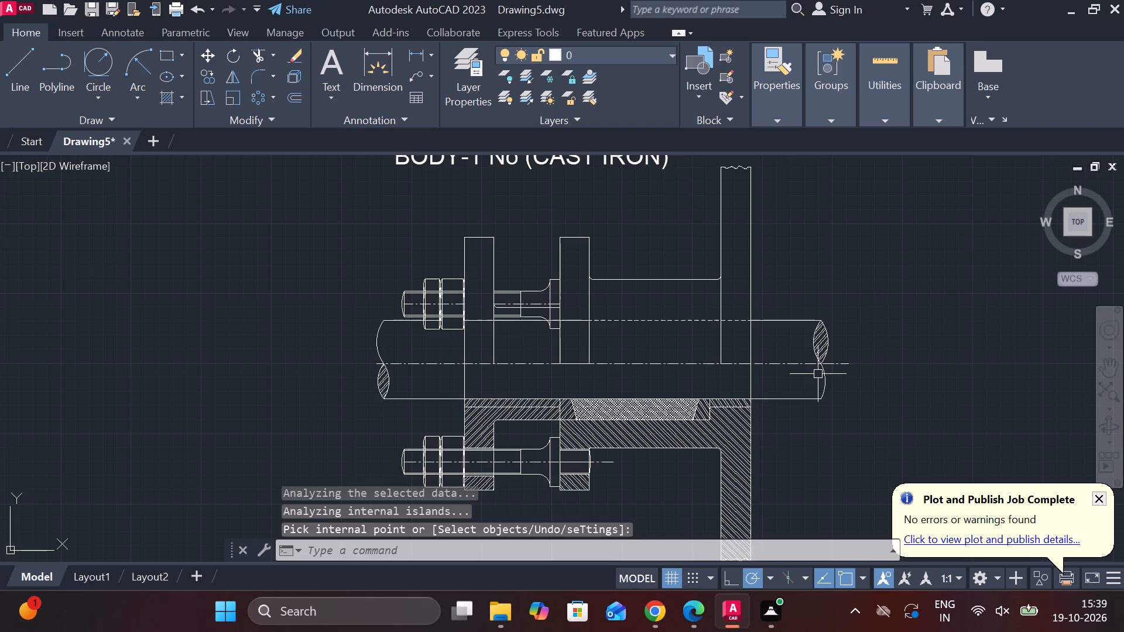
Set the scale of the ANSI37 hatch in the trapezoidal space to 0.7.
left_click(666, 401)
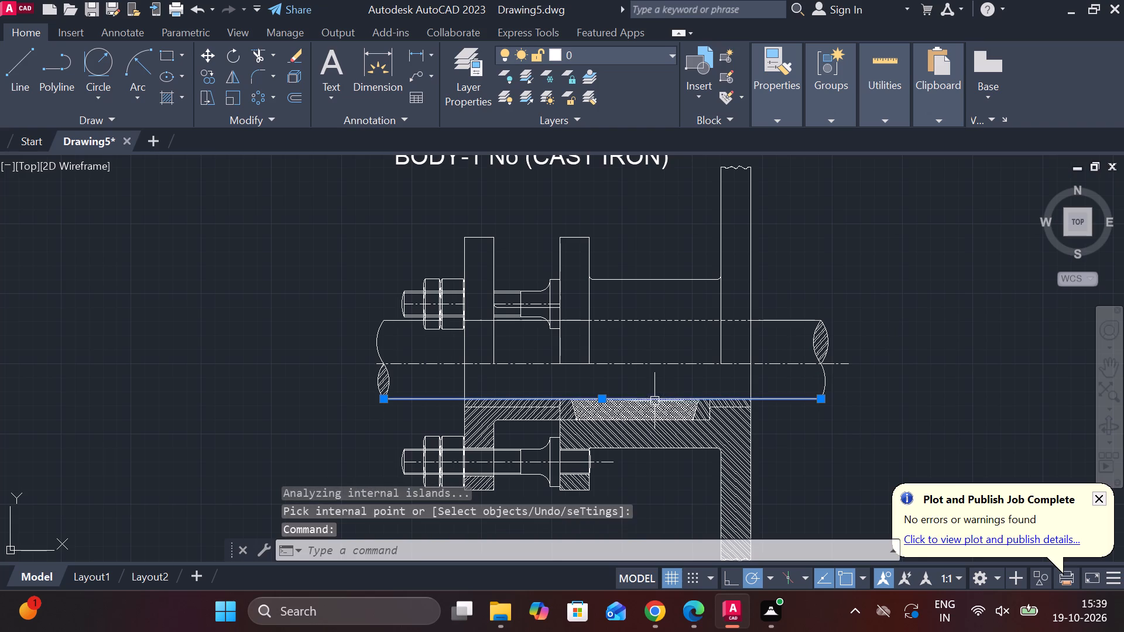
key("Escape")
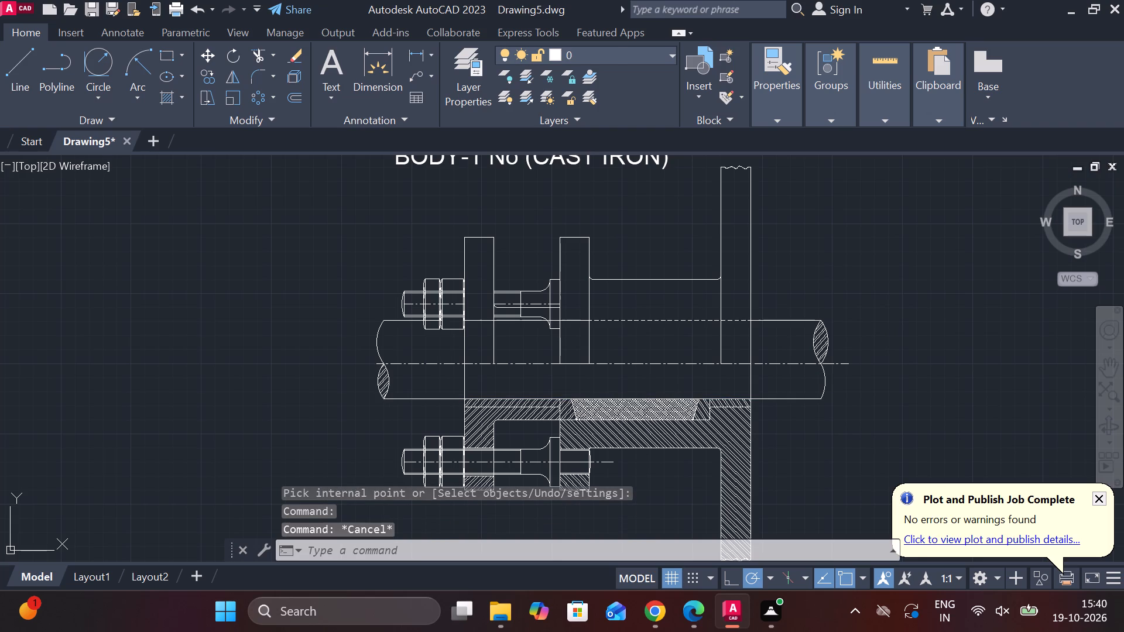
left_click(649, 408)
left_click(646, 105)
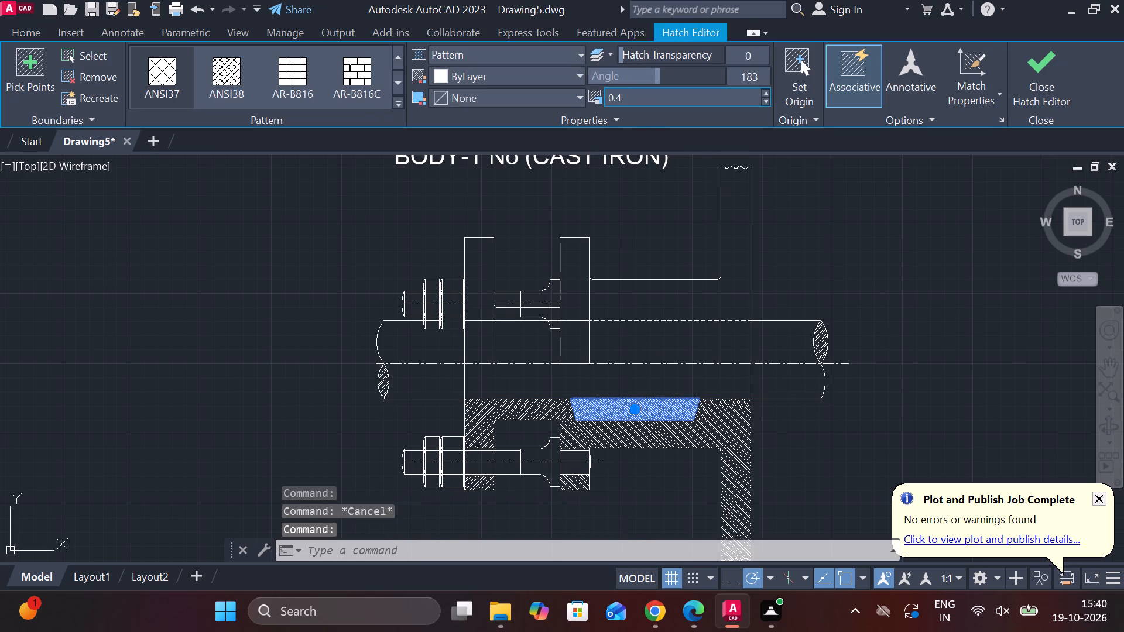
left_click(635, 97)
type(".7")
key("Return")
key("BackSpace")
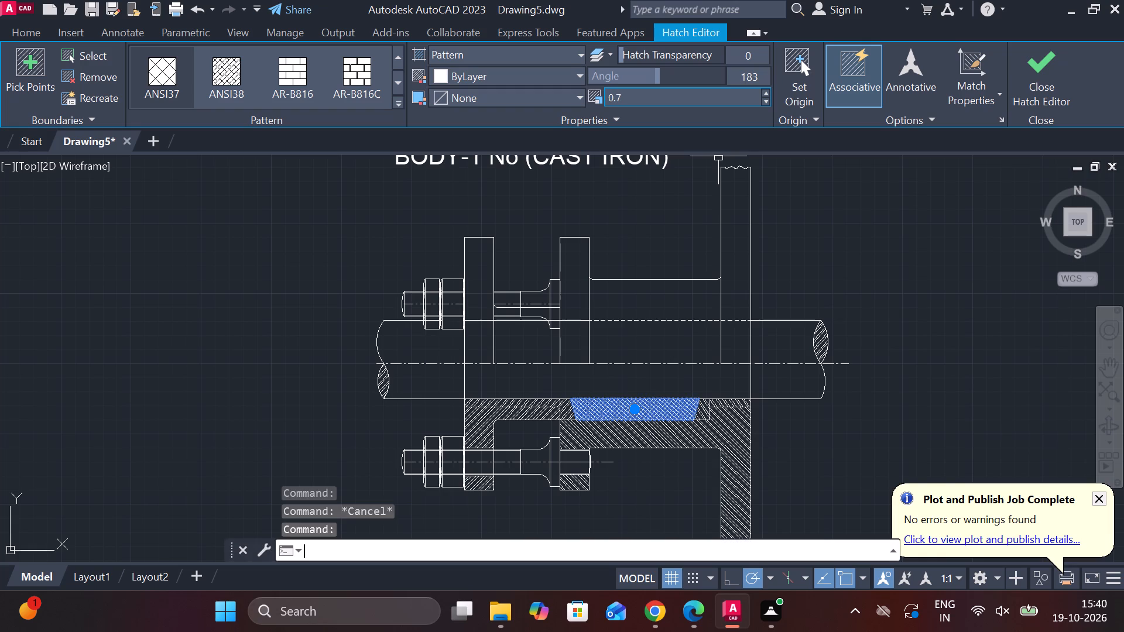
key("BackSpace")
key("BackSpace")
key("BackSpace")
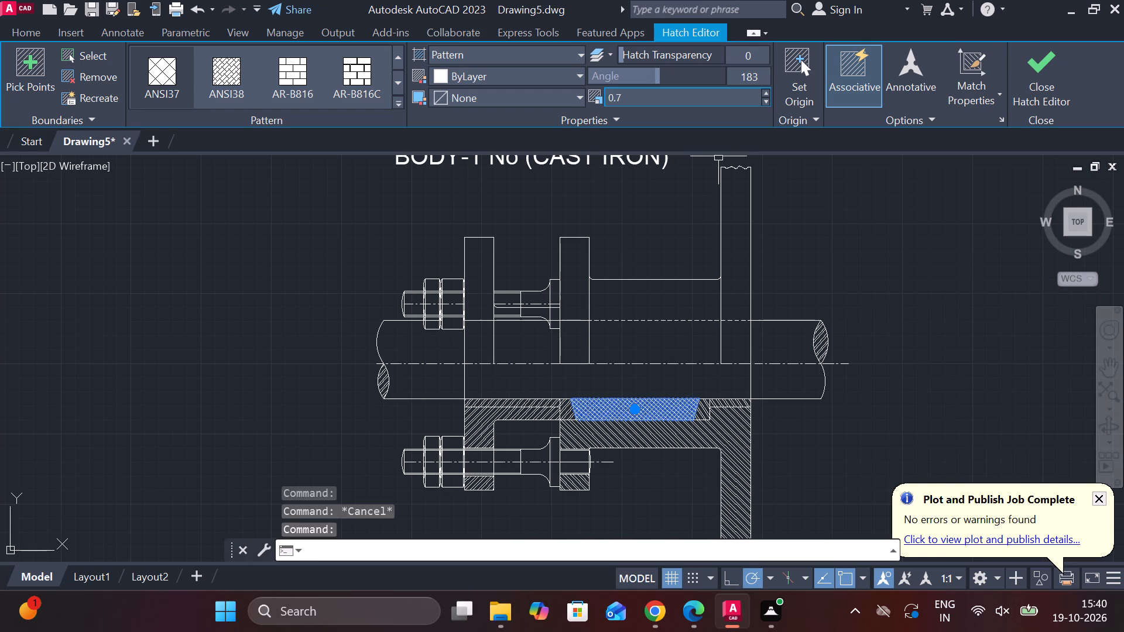
Set the scale of the ANSI37 hatch in the trapezoidal space to 0.9 and finish editing it.
left_click(635, 97)
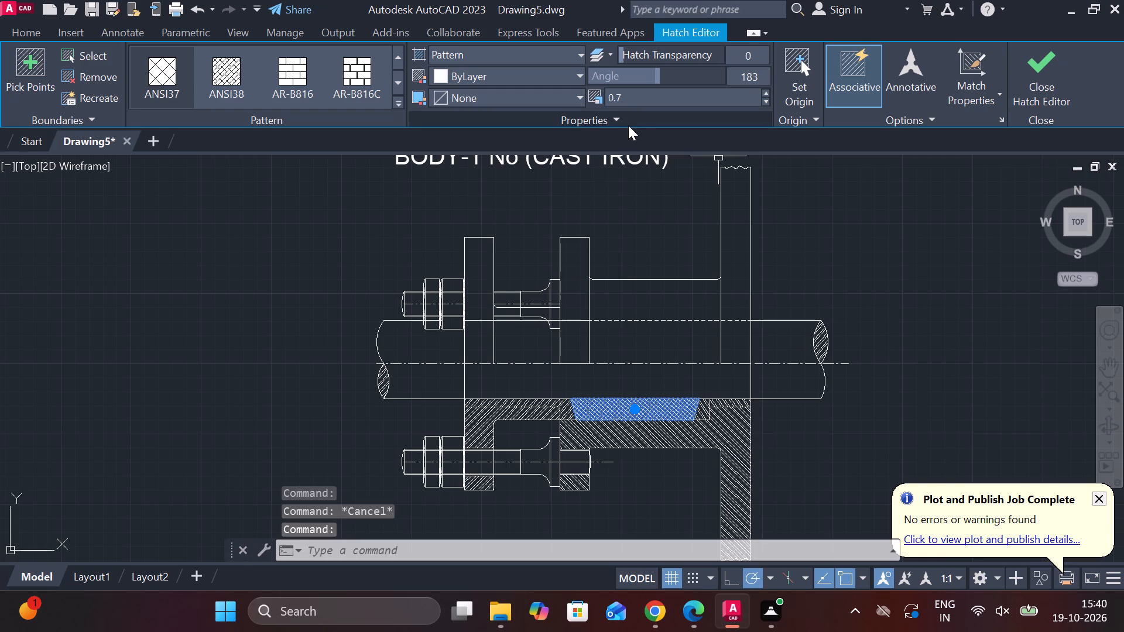
left_click(635, 88)
left_click(633, 104)
left_click(629, 99)
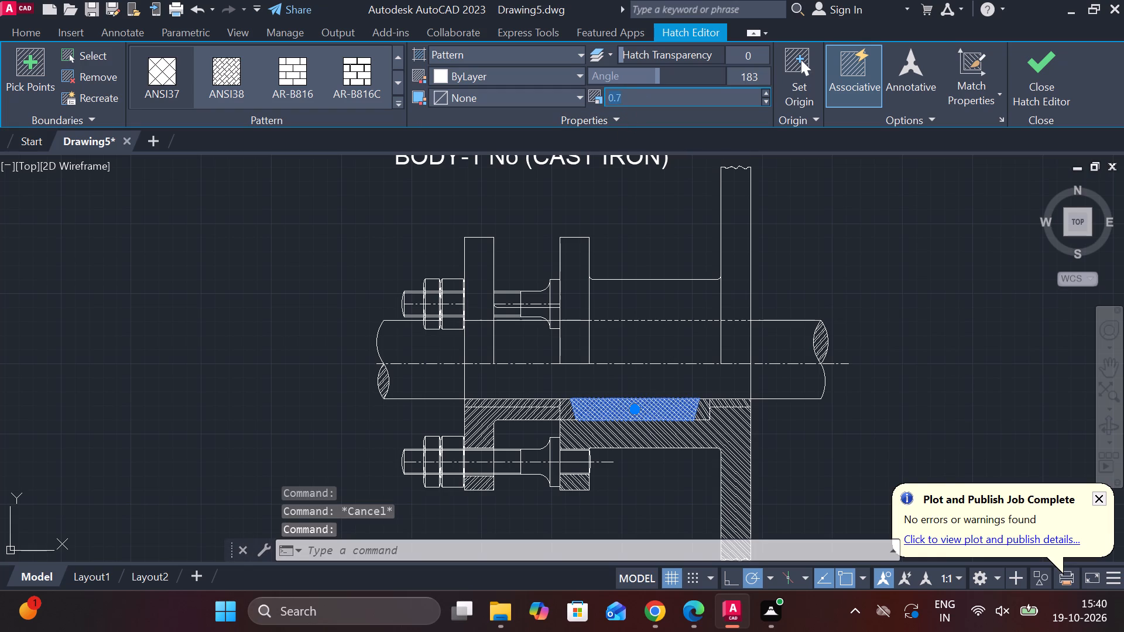
type(".9")
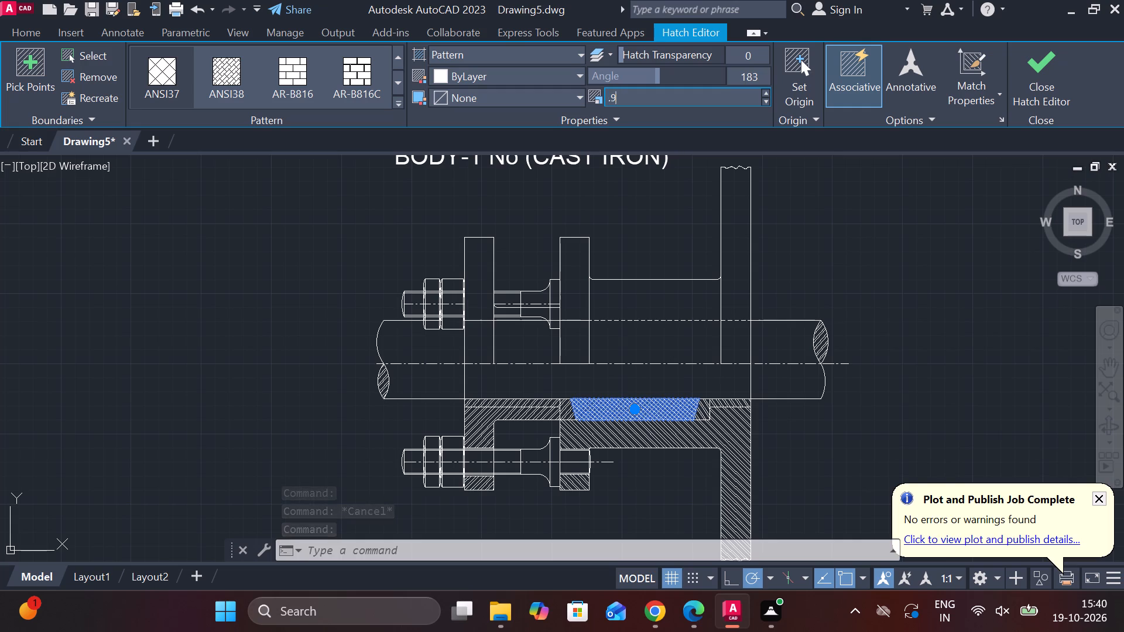
key("Return")
left_click(1020, 83)
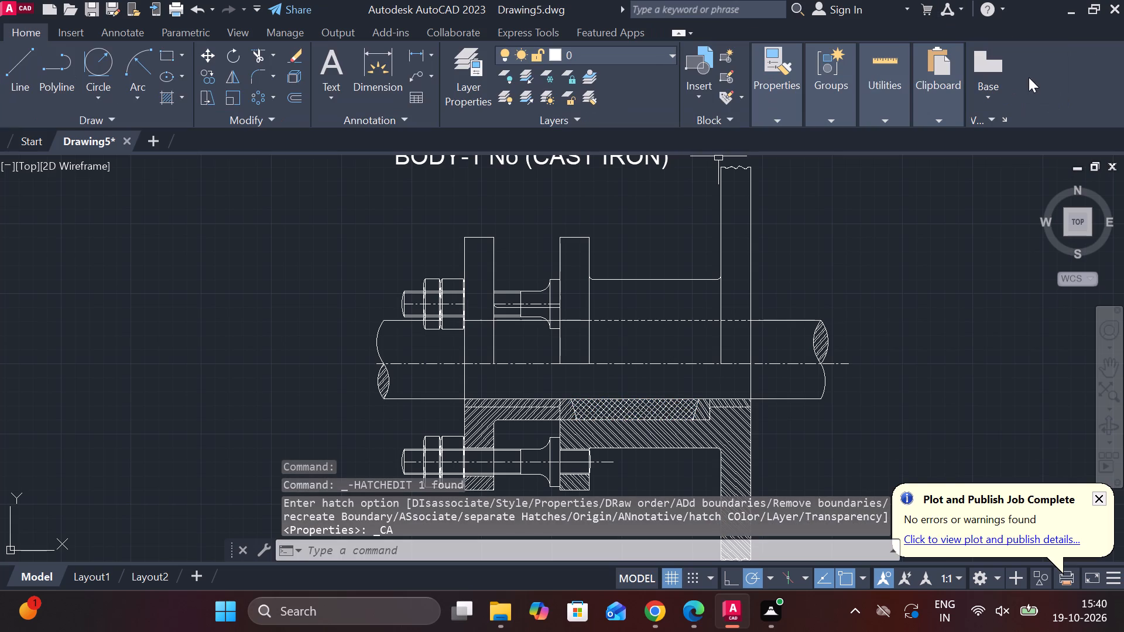
Examine the hatching of the assembly and its placement and caption relative to the part details.
scroll(722, 434, "up", 2)
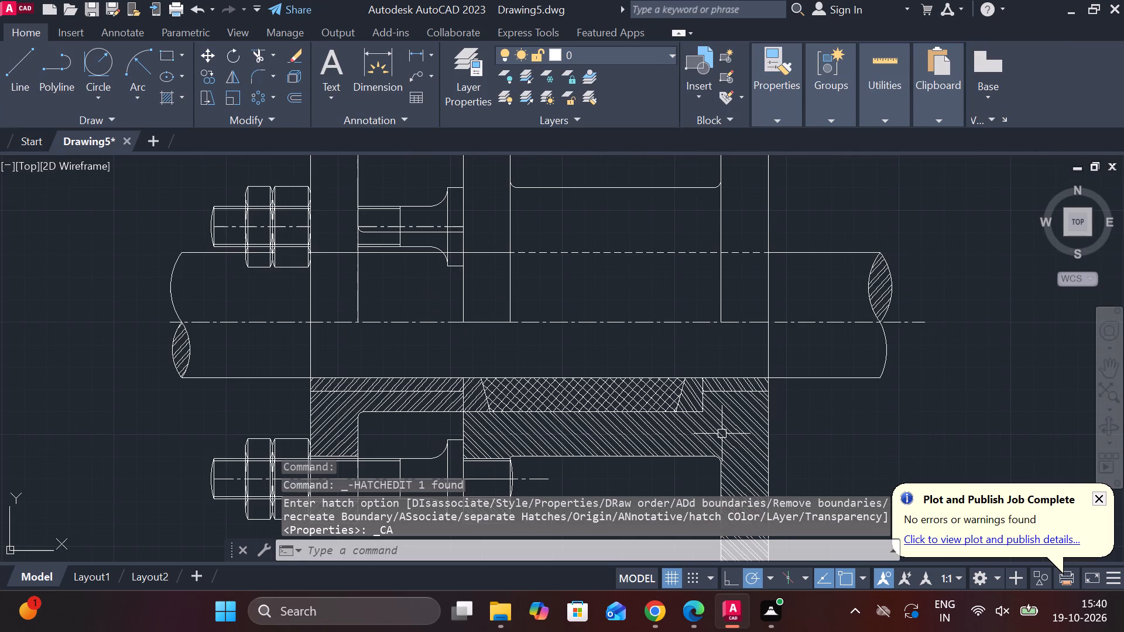
scroll(722, 434, "down", 2)
scroll(828, 396, "down", 1)
middle_click_drag(835, 396, 738, 388)
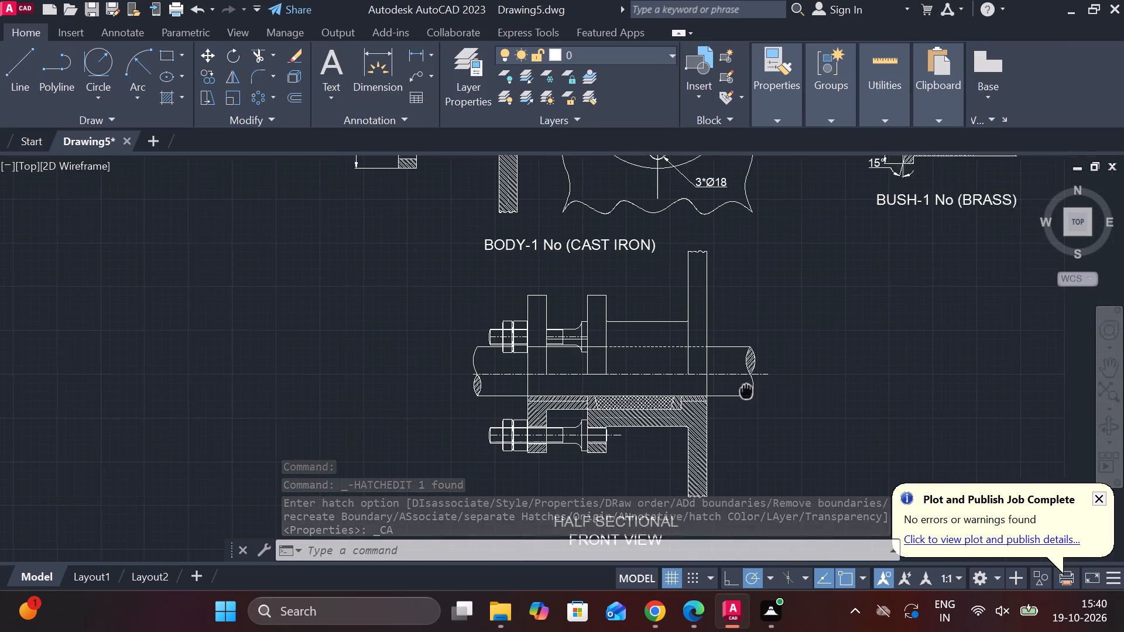
middle_click_drag(738, 388, 734, 387)
scroll(701, 405, "up", 1)
middle_click_drag(702, 406, 662, 404)
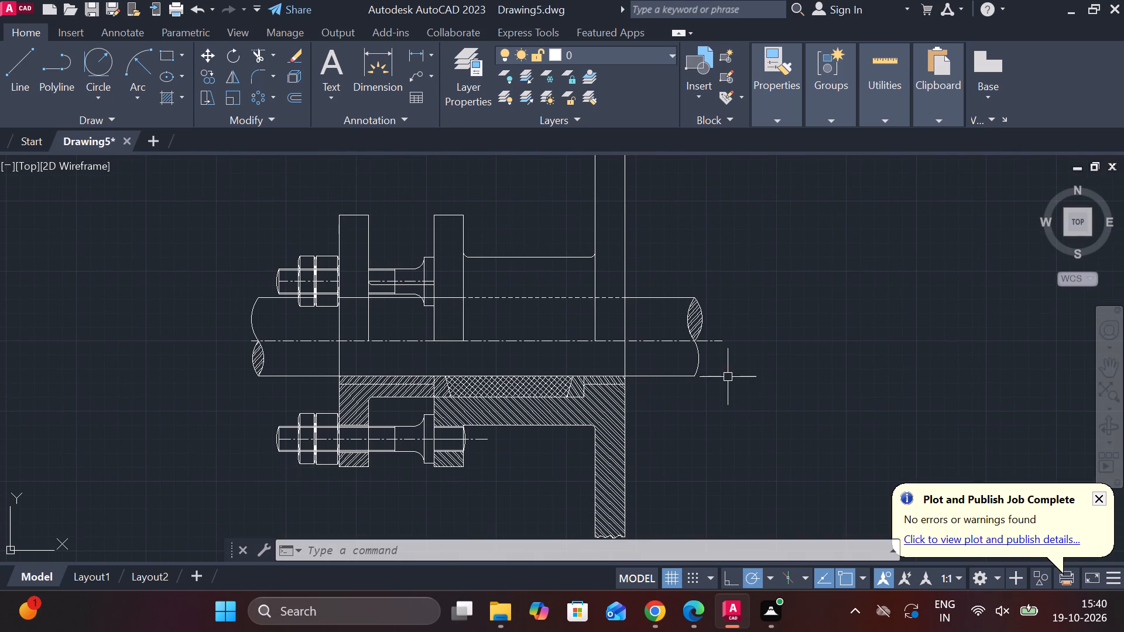
scroll(728, 377, "down", 2)
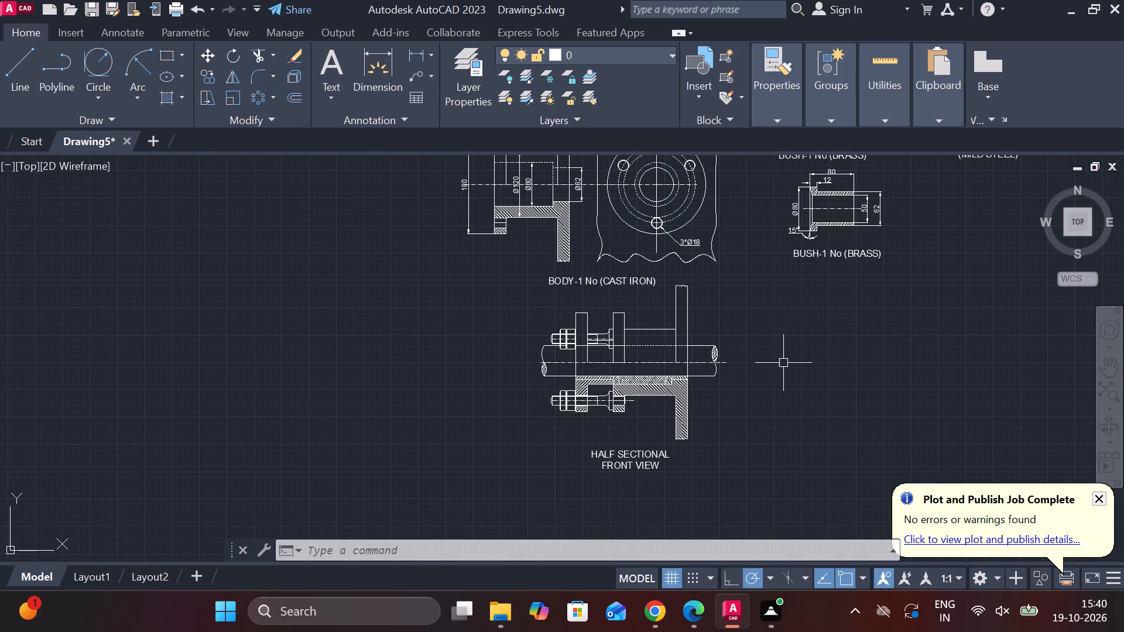
Lengthen the shaft centre line of the half-sectional front view to the right, well beyond the shaft end.
middle_click_drag(769, 308, 564, 478)
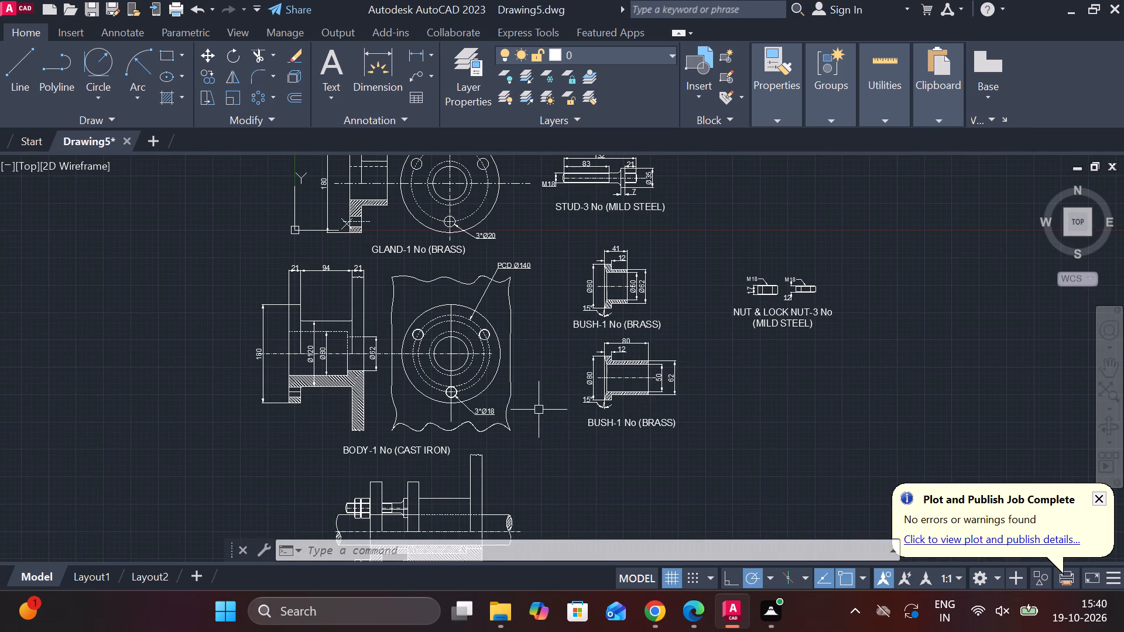
middle_click_drag(542, 410, 553, 411)
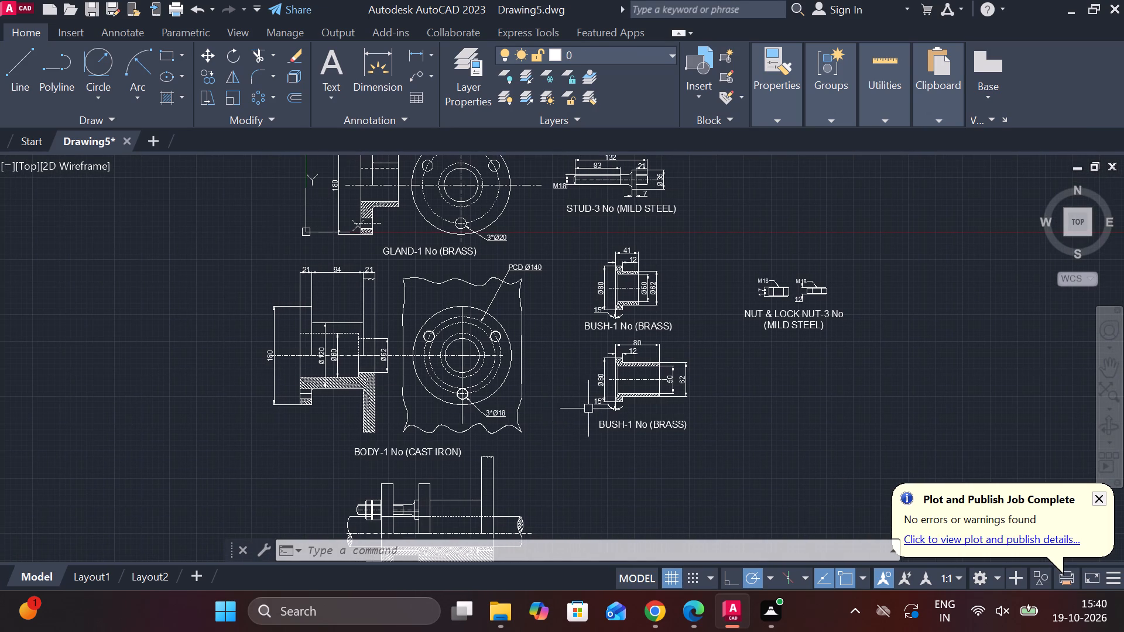
middle_click_drag(478, 359, 496, 363)
middle_click_drag(598, 478, 542, 358)
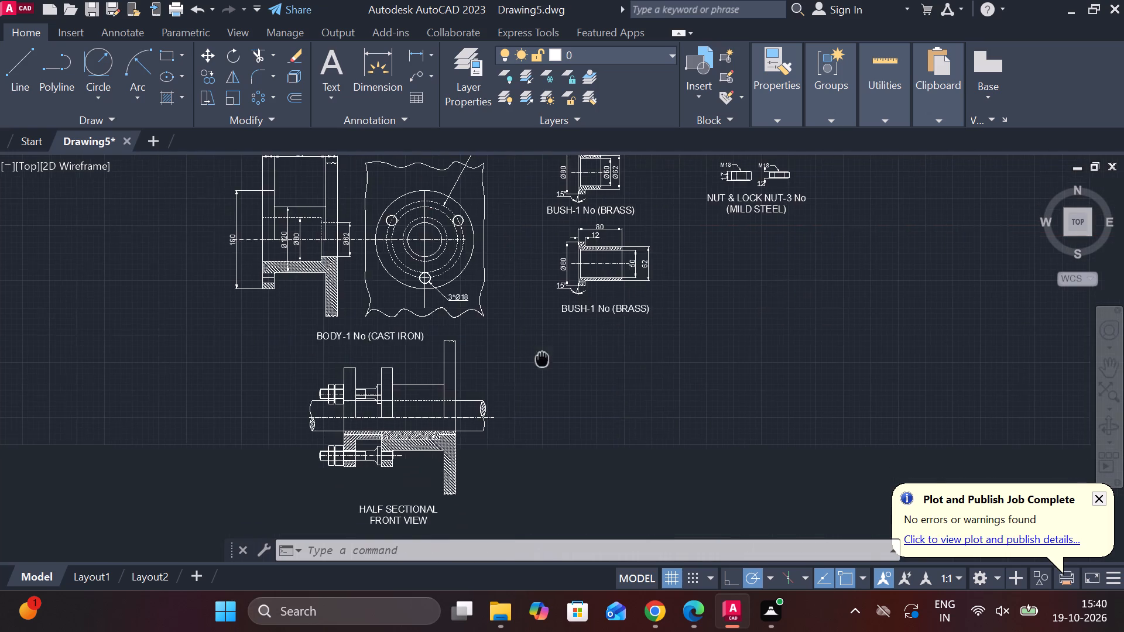
scroll(502, 425, "up", 2)
left_click(478, 410)
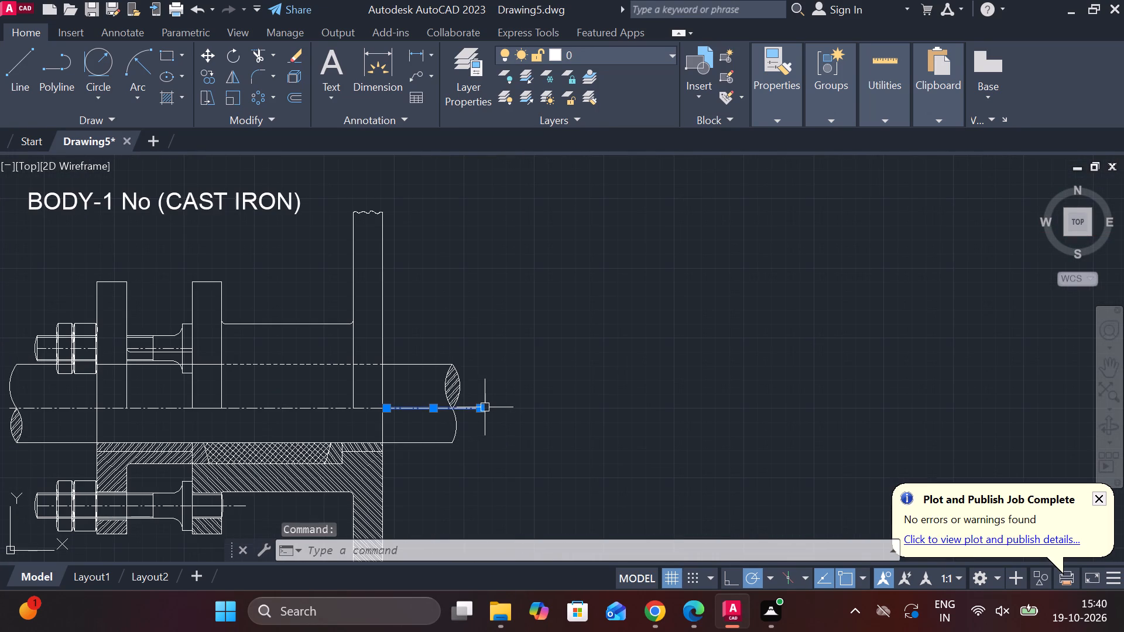
left_click(544, 463)
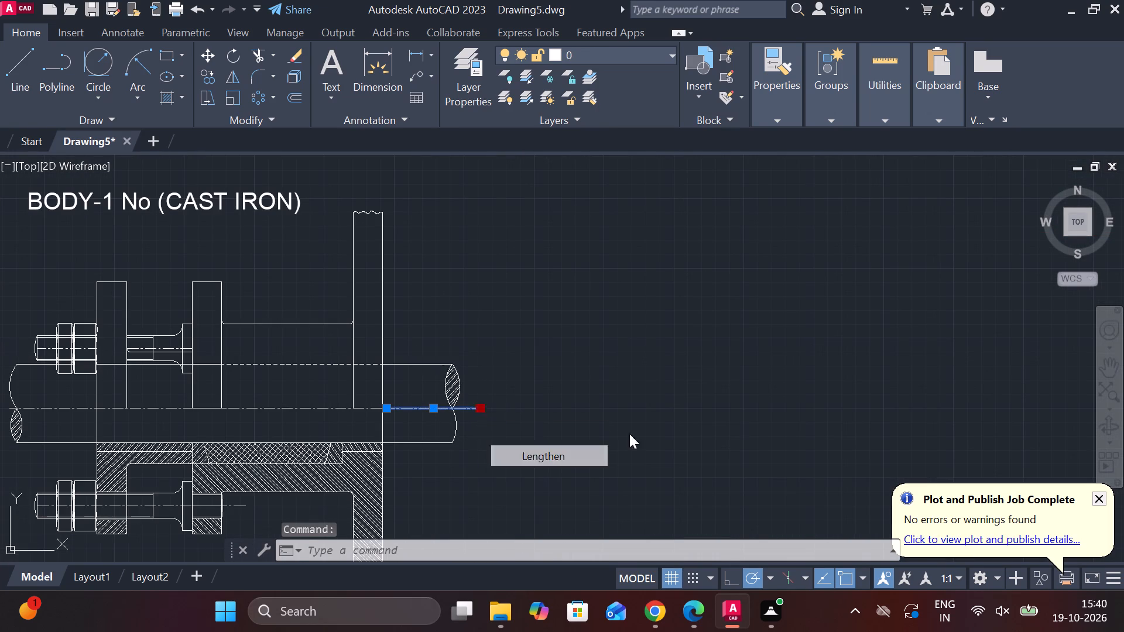
left_click(825, 406)
scroll(820, 401, "down", 1)
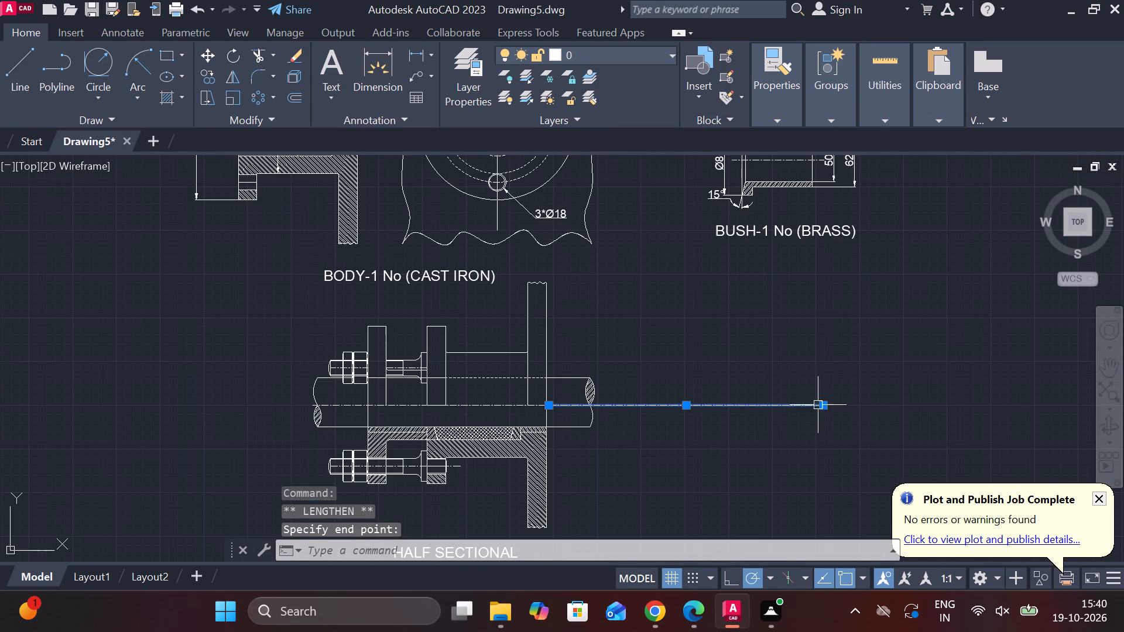
key("Escape")
Draw a short vertical line crossing the extended centre line to mark the centre of the side view.
key("l")
key("Return")
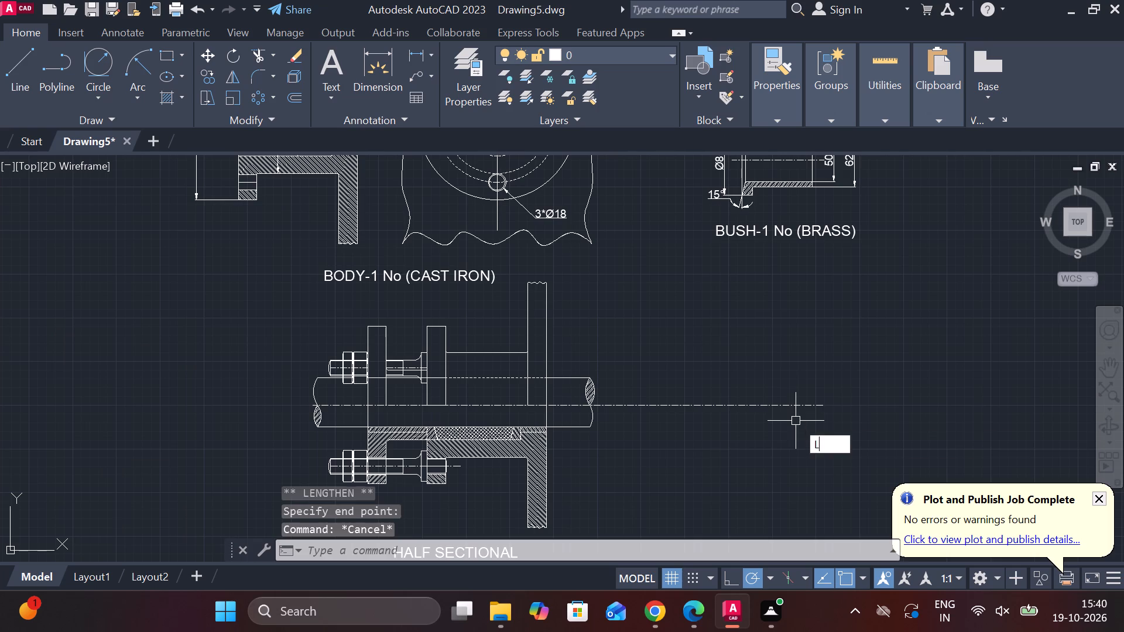
left_click(754, 376)
left_click(746, 455)
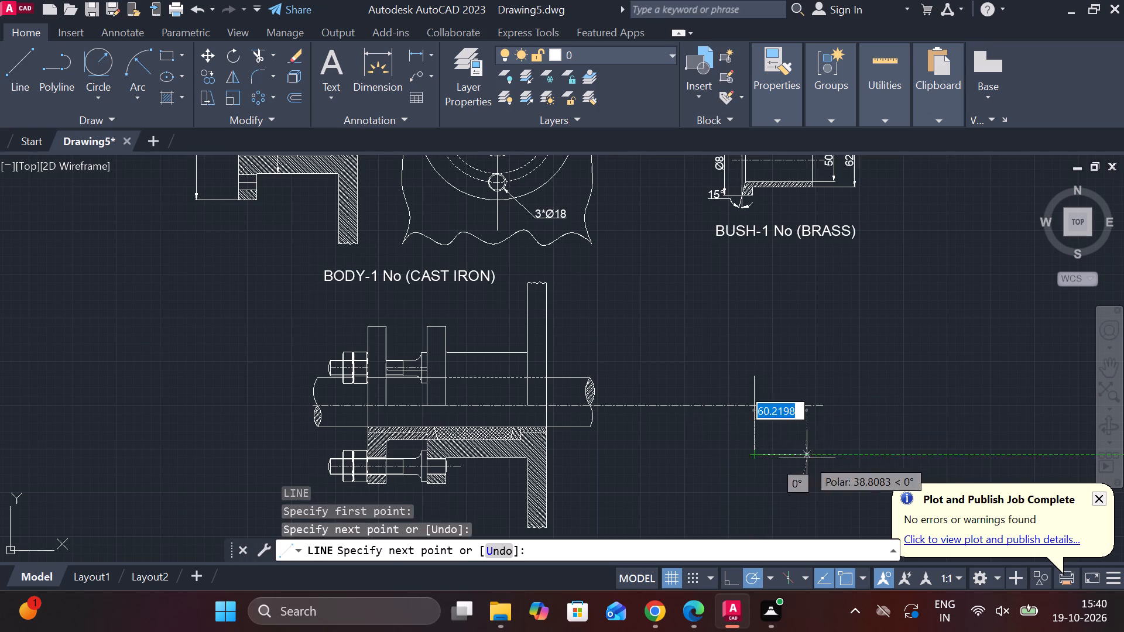
key("Escape")
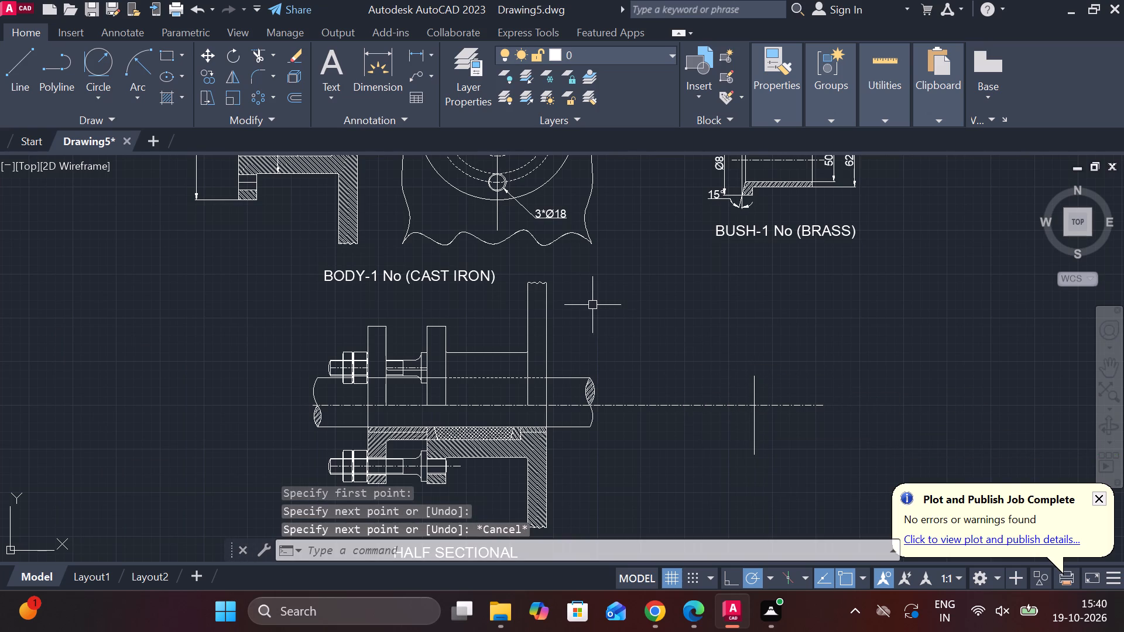
Copy the body's circular view with its break outline from its centre to the crossing of the vertical line and extended centre line.
middle_click_drag(613, 305, 645, 349)
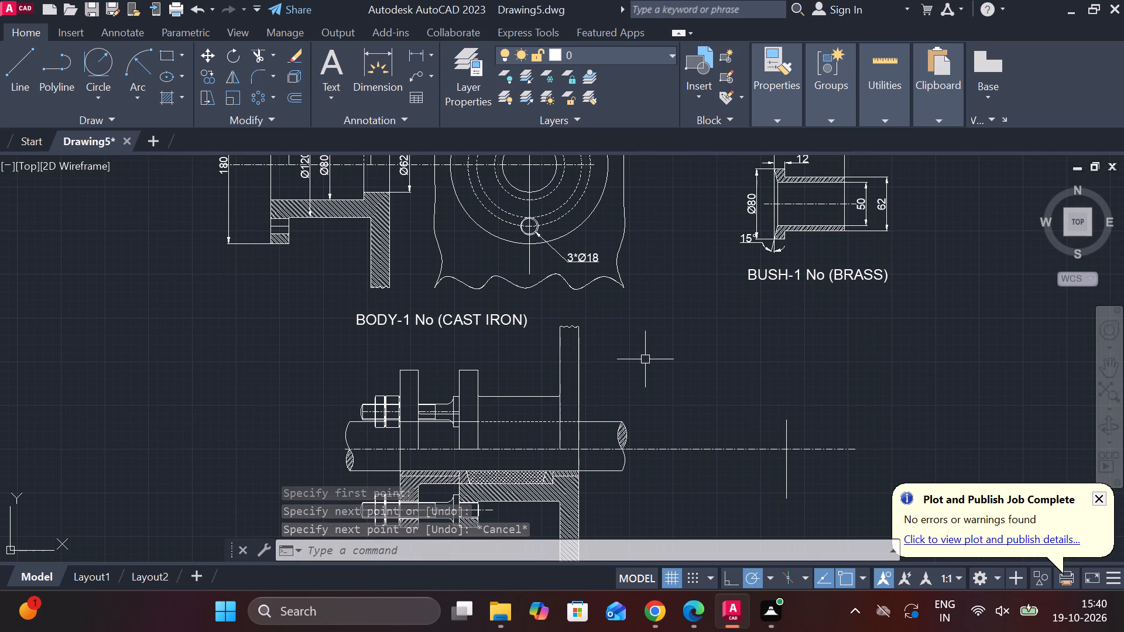
scroll(629, 339, "down", 1)
middle_click_drag(629, 339, 653, 377)
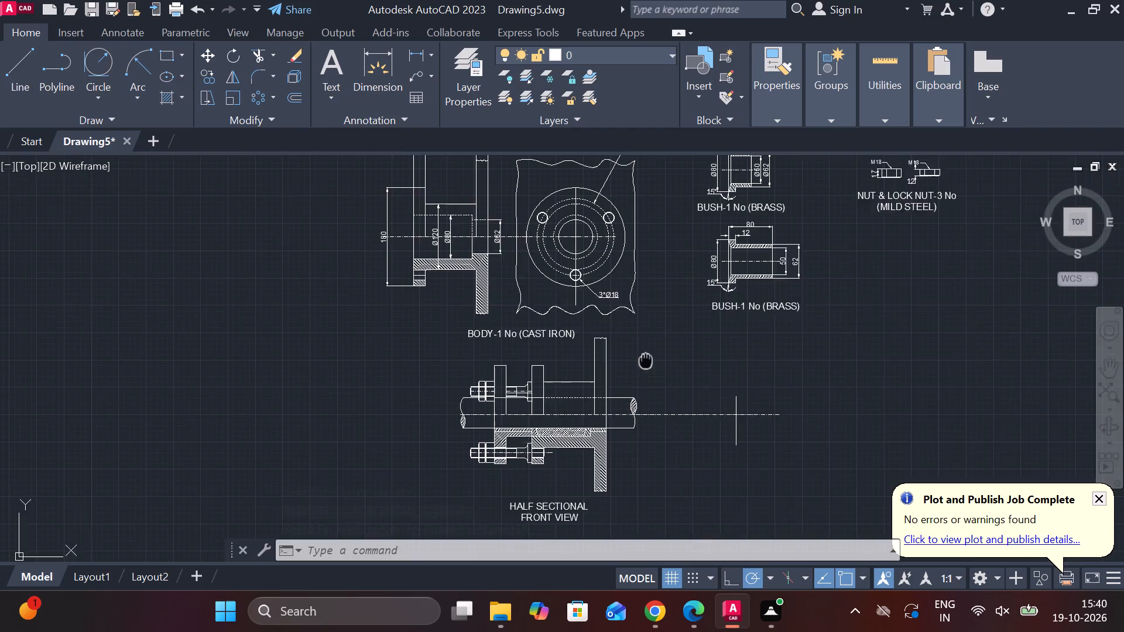
middle_click_drag(653, 377, 654, 378)
middle_click_drag(642, 337, 667, 381)
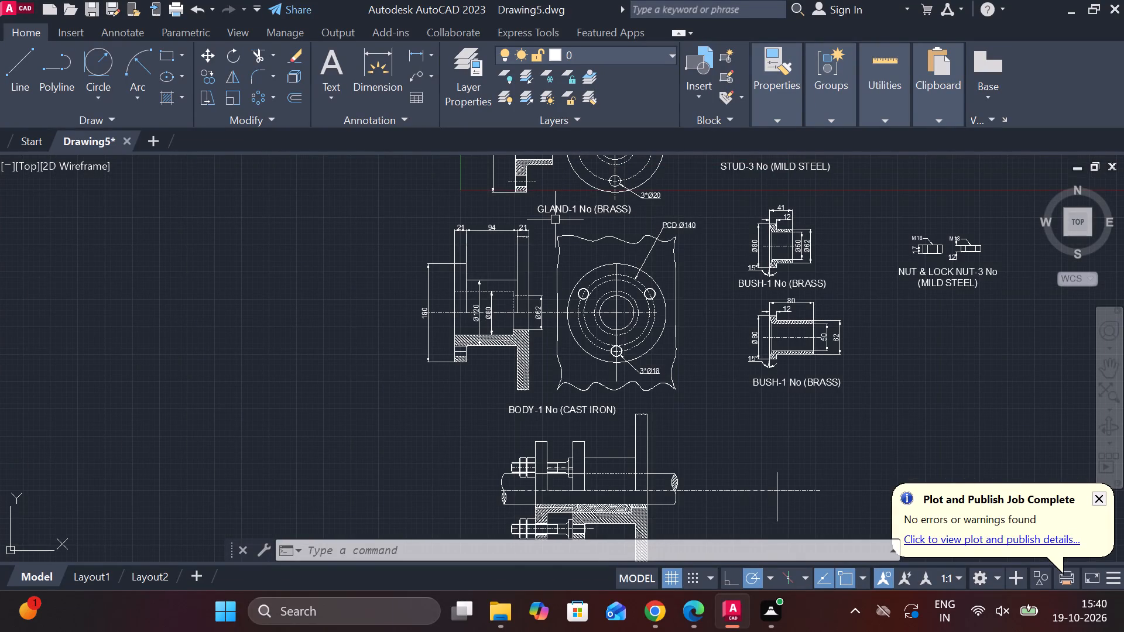
left_click(552, 215)
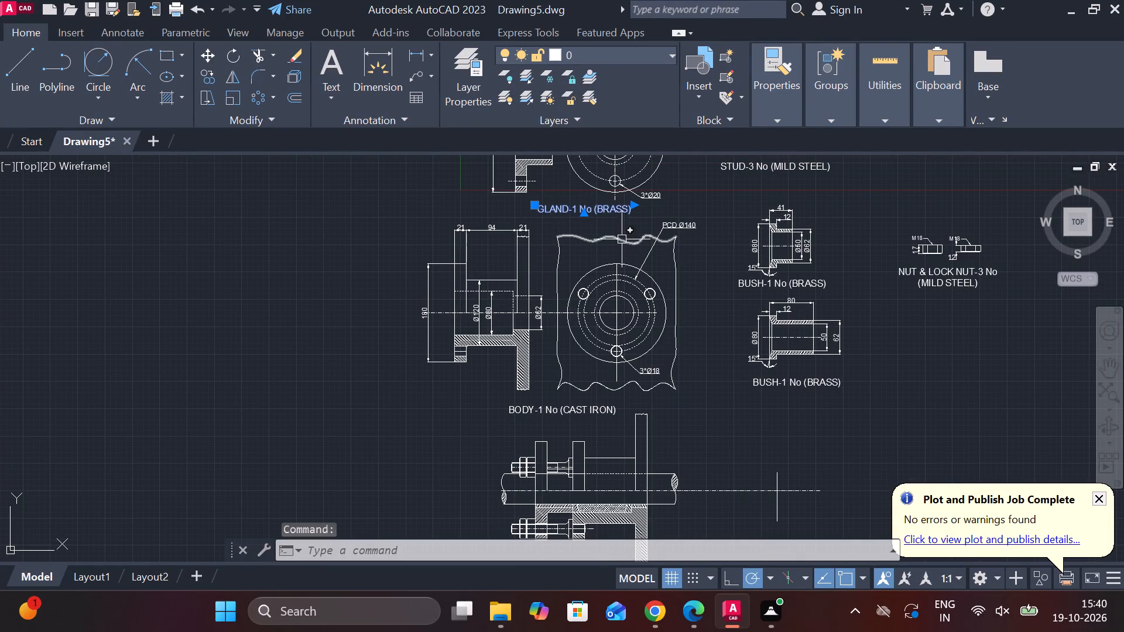
key("Escape")
left_click(553, 228)
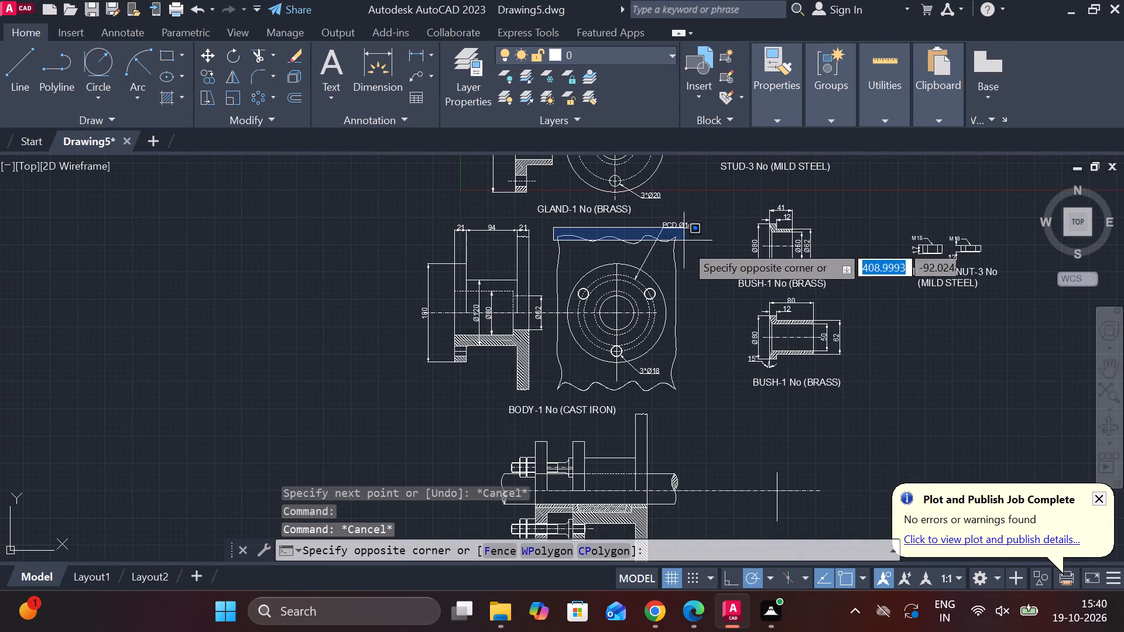
left_click(714, 393)
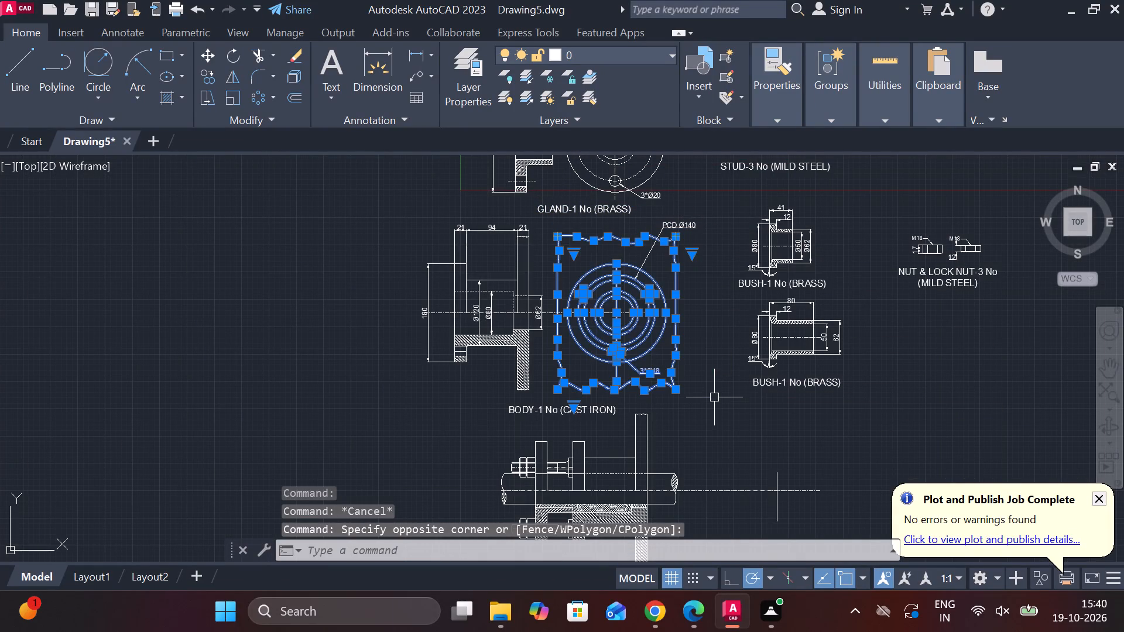
type("CO")
key("Return")
scroll(614, 311, "up", 2)
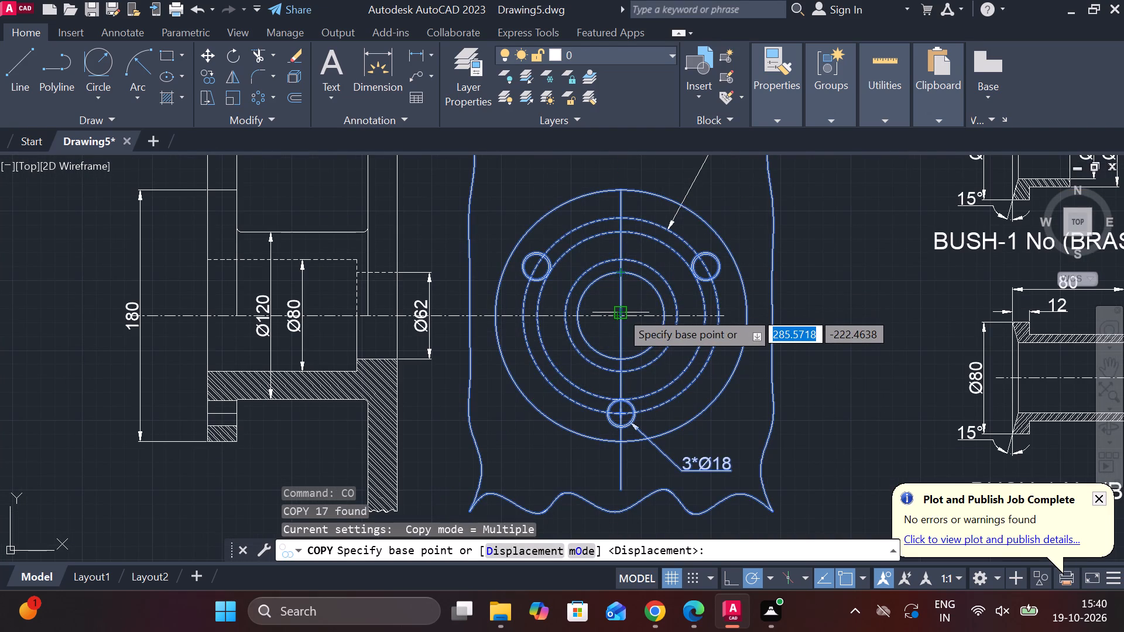
scroll(622, 312, "up", 2)
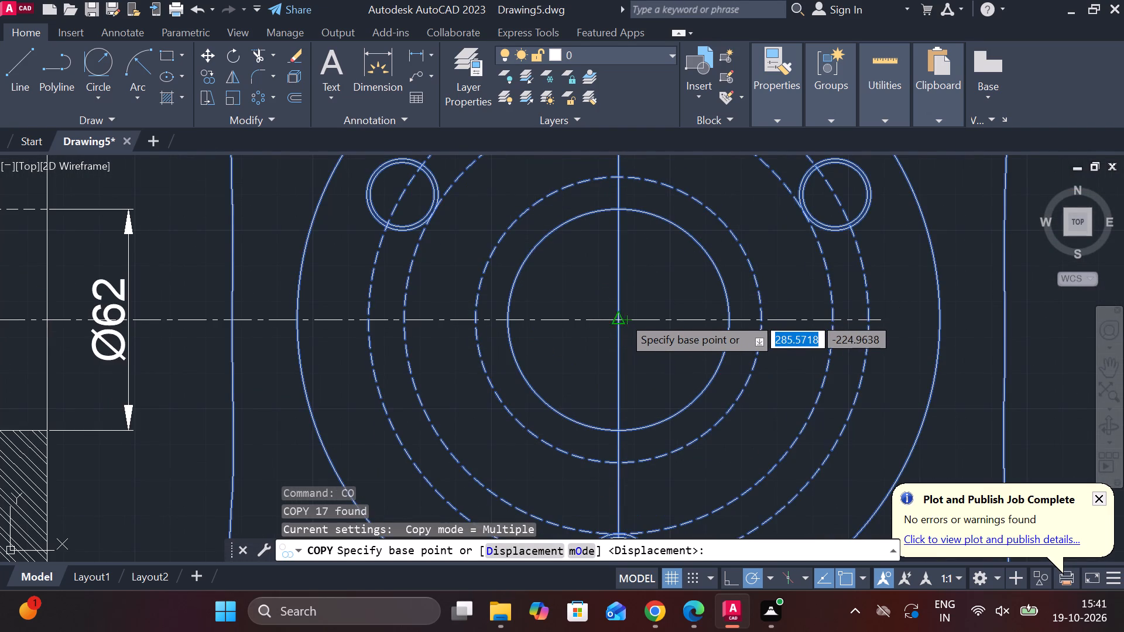
scroll(619, 314, "up", 1)
left_click(619, 325)
scroll(619, 325, "down", 3)
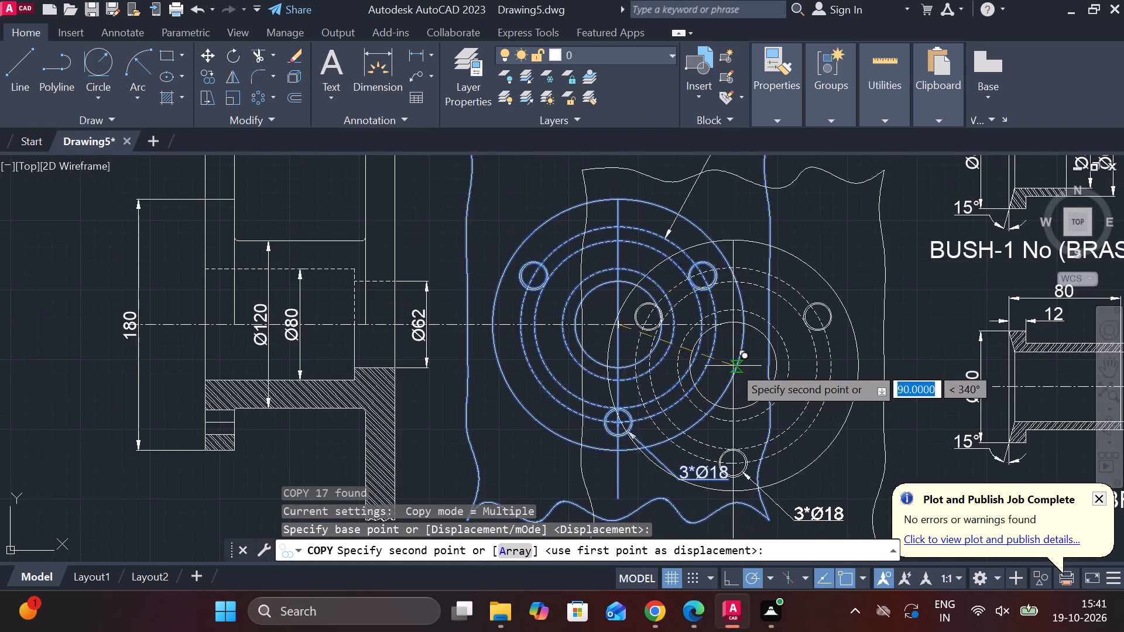
scroll(732, 366, "down", 2)
middle_click_drag(724, 352, 608, 264)
scroll(691, 411, "up", 2)
middle_click_drag(727, 417, 668, 372)
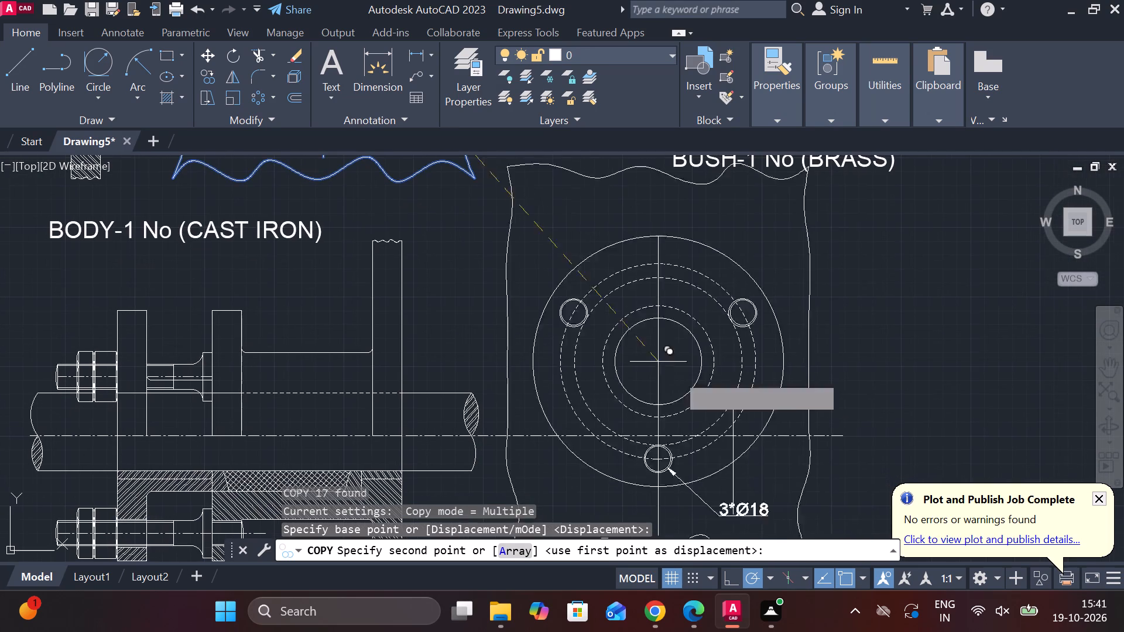
left_click(733, 436)
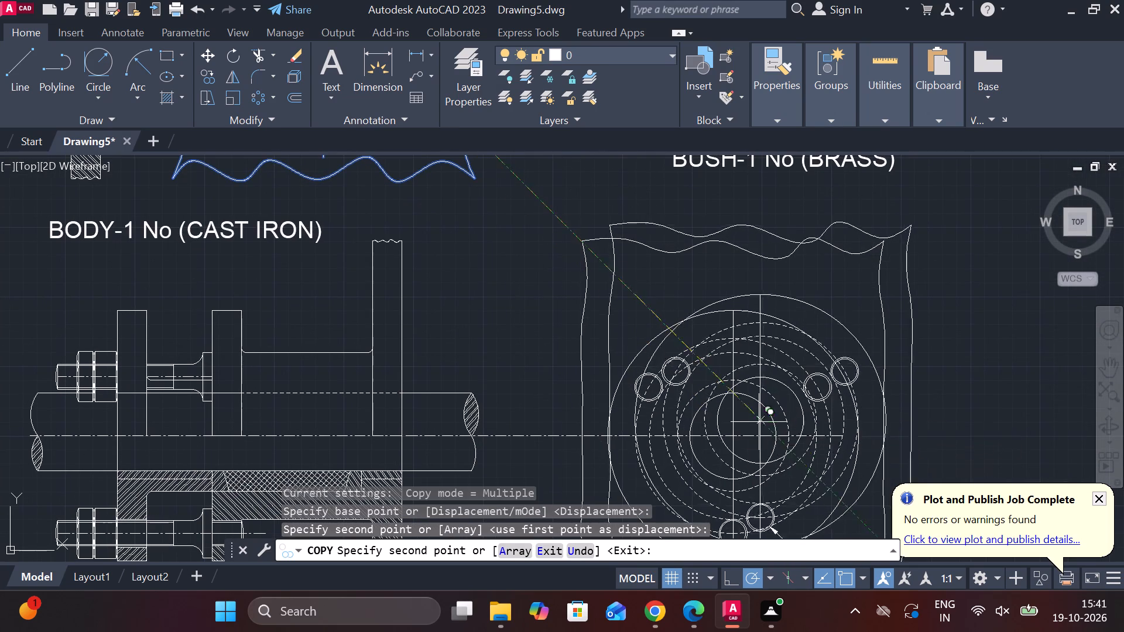
scroll(765, 410, "down", 1)
key("Escape")
Check the diameter of the innermost circle in the copied view using a diameter dimension.
middle_click_drag(895, 375, 786, 301)
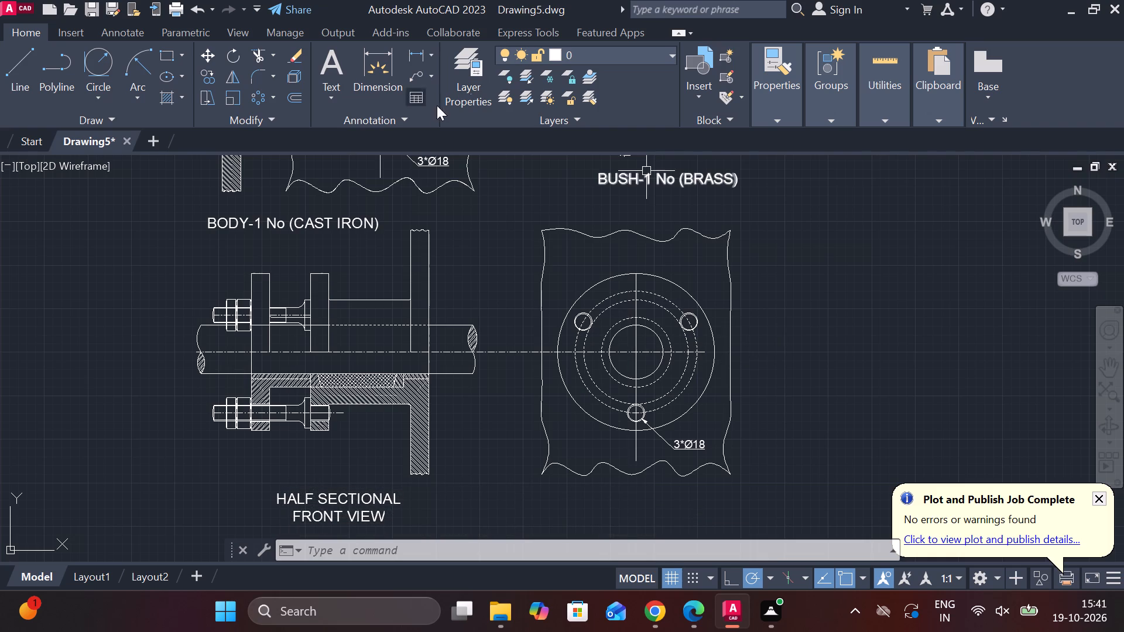
left_click(437, 54)
left_click(465, 272)
scroll(619, 331, "up", 2)
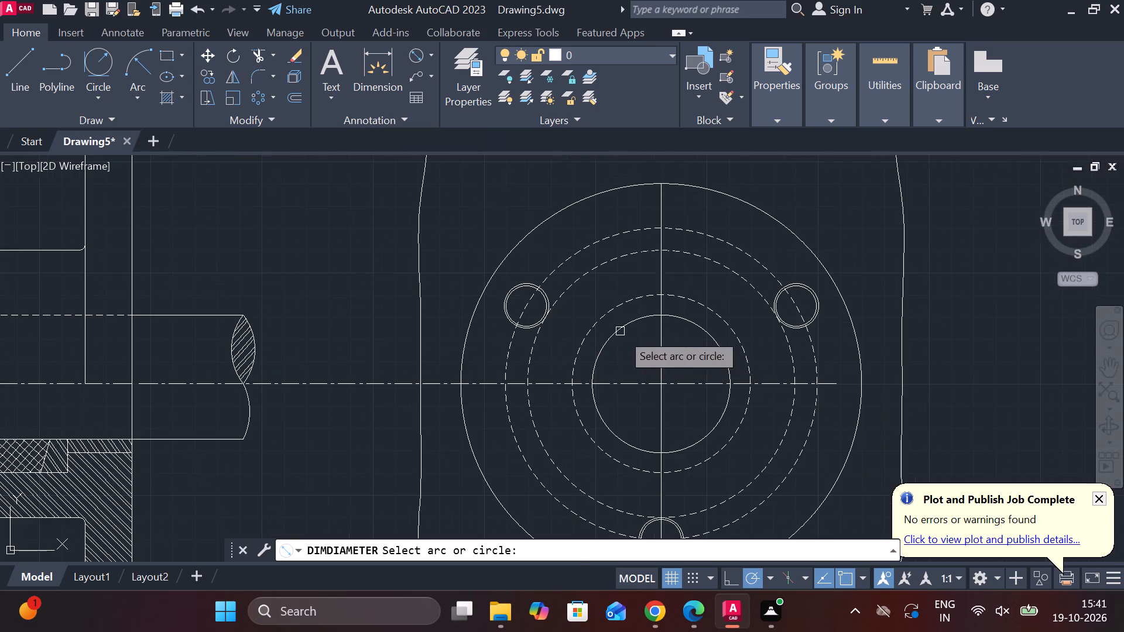
left_click(702, 334)
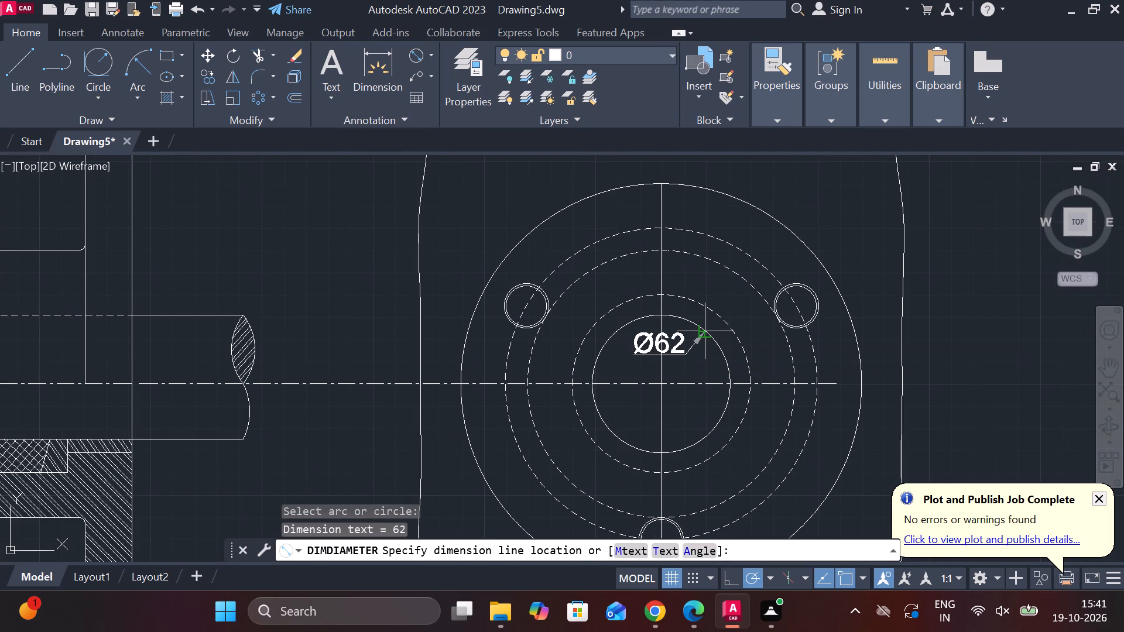
key("Escape")
Draw a 50 mm diameter circle for the shaft at the centre of the copied view.
type("C")
key("space")
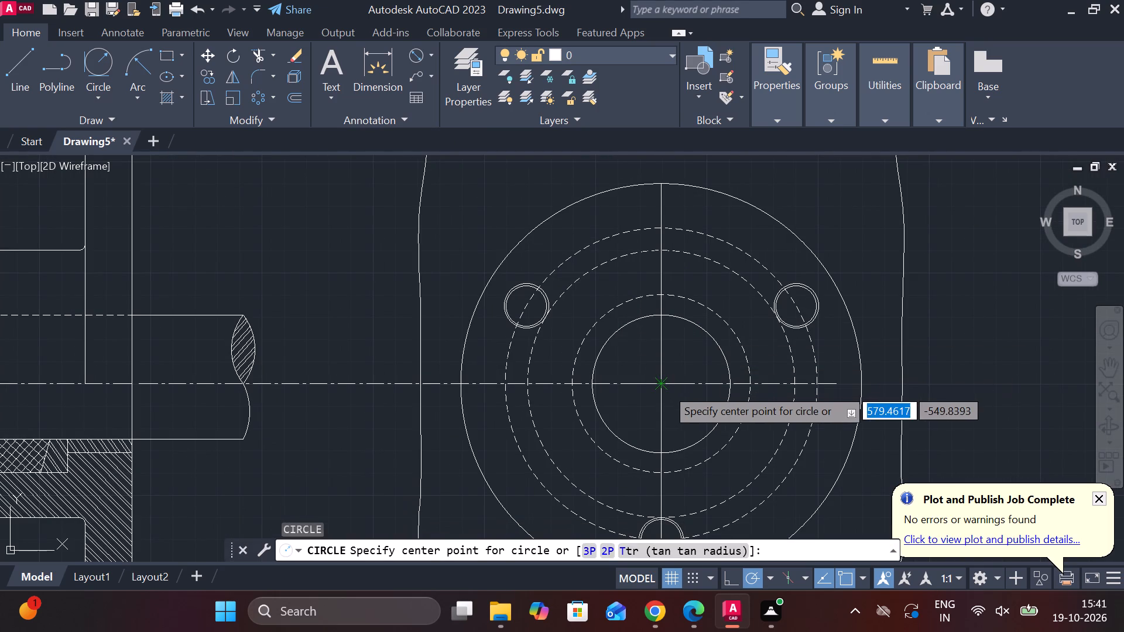
left_click(666, 387)
type("D")
key("space")
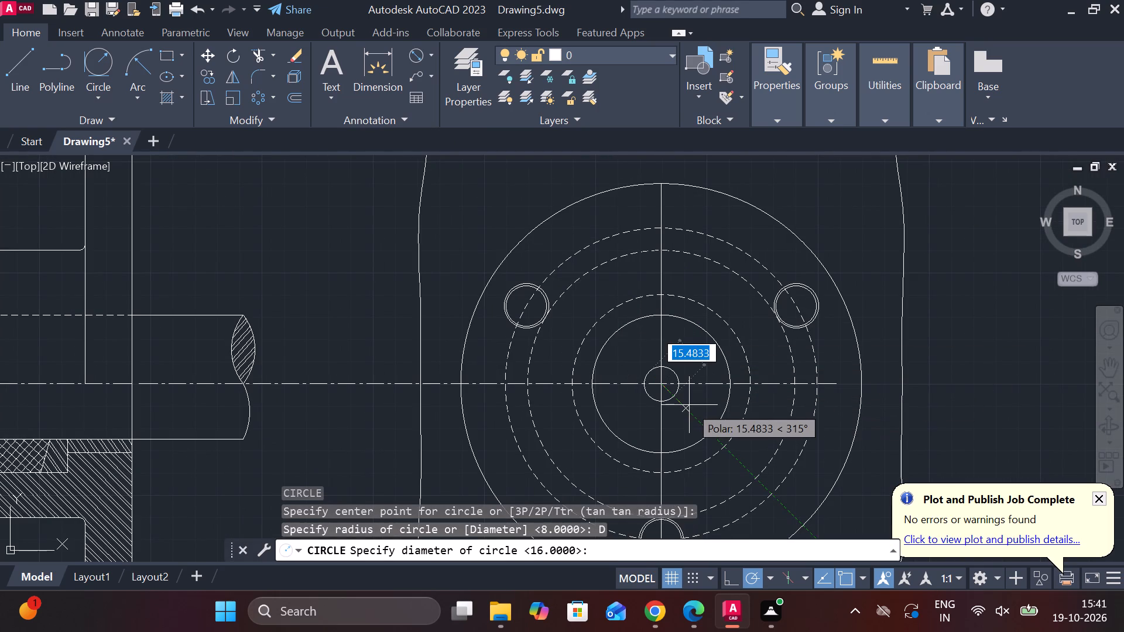
type("50")
key("Return")
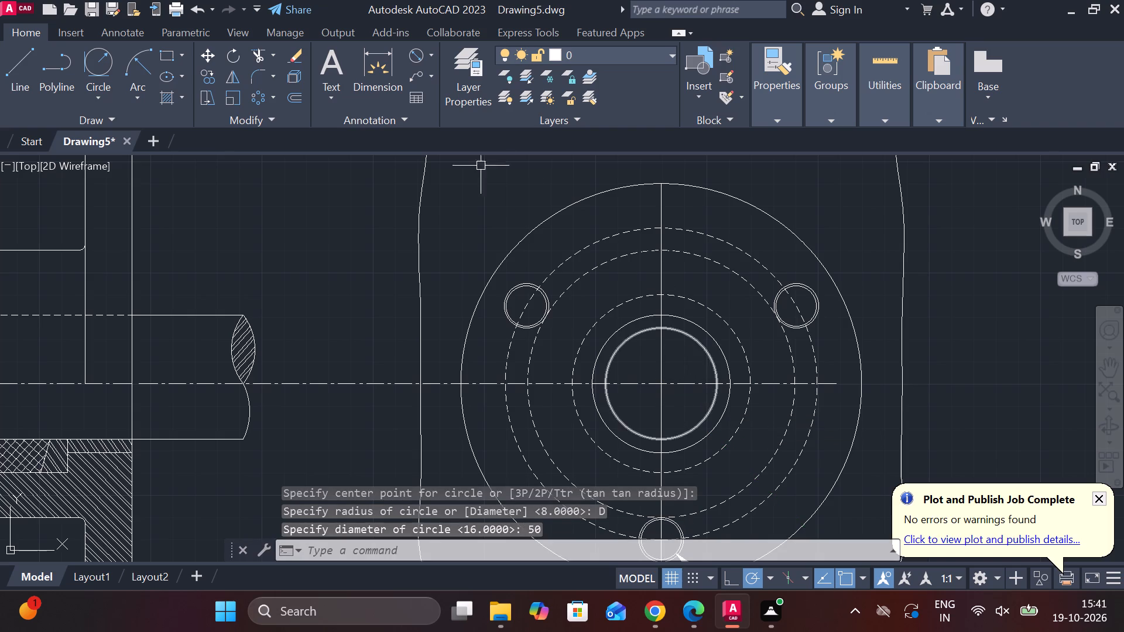
Hatch all four quadrants of the 50 mm shaft circle with the ANSI32 pattern.
left_click(172, 95)
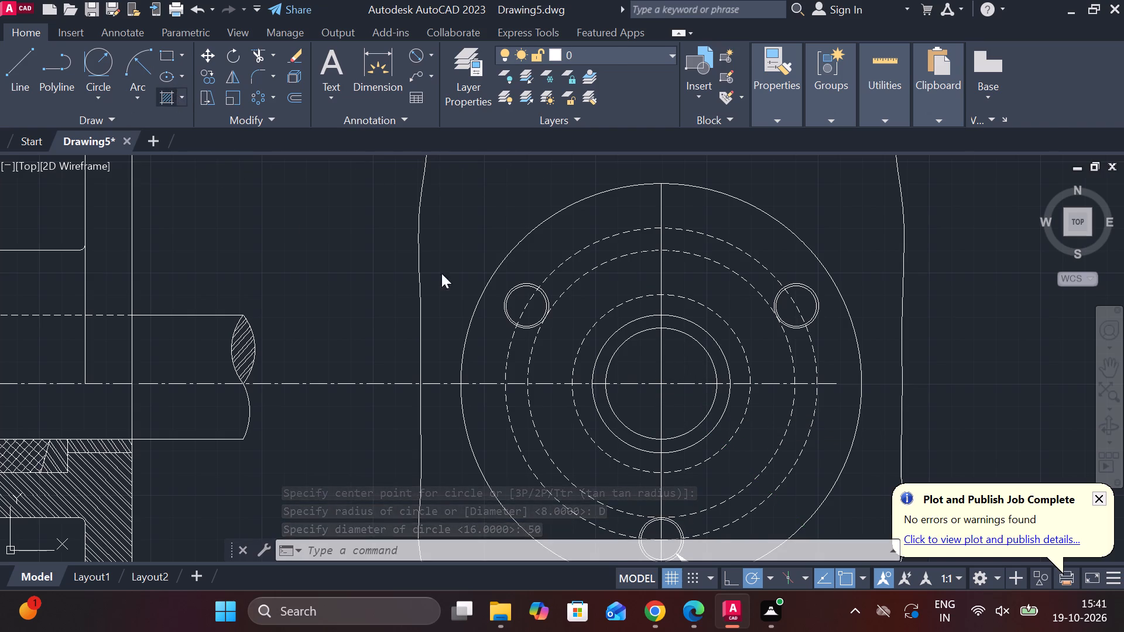
left_click(641, 345)
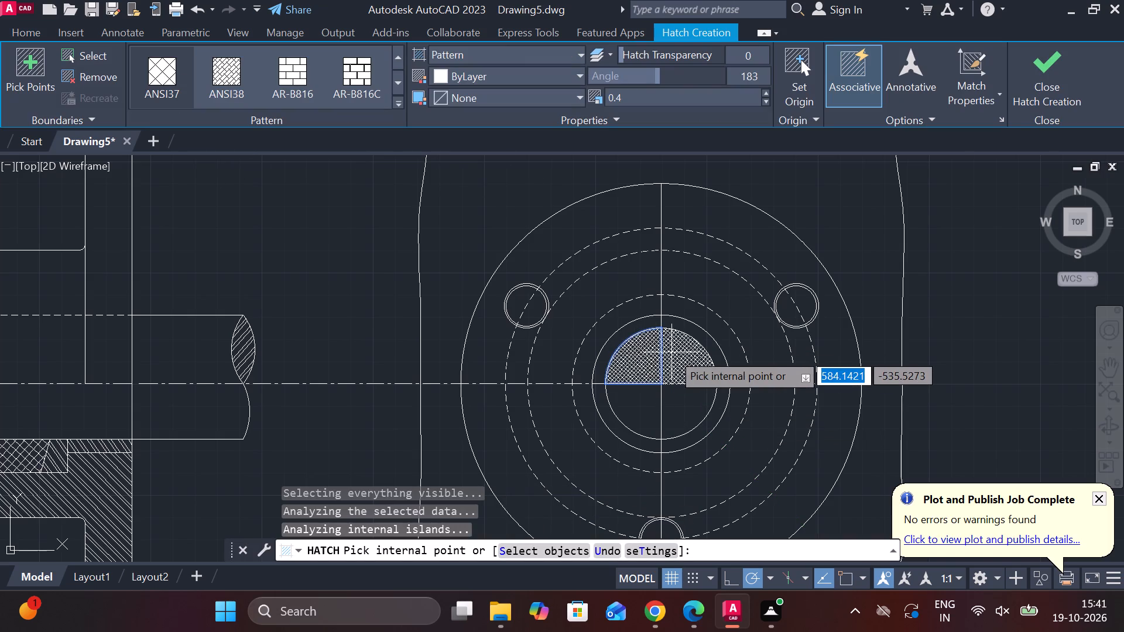
left_click(401, 59)
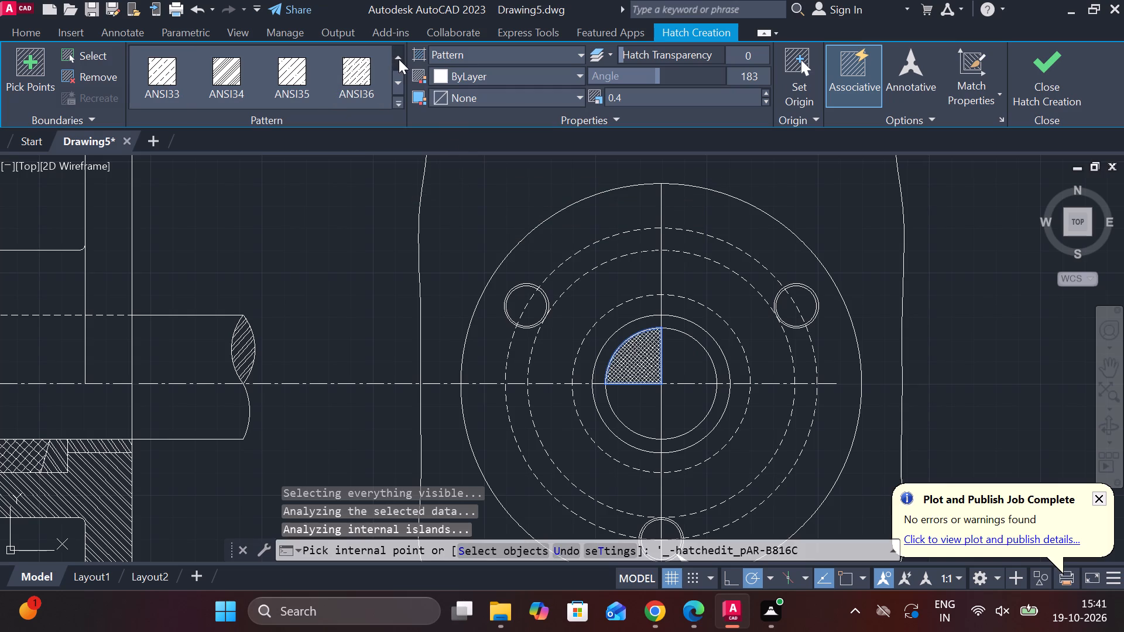
left_click(399, 59)
left_click(369, 77)
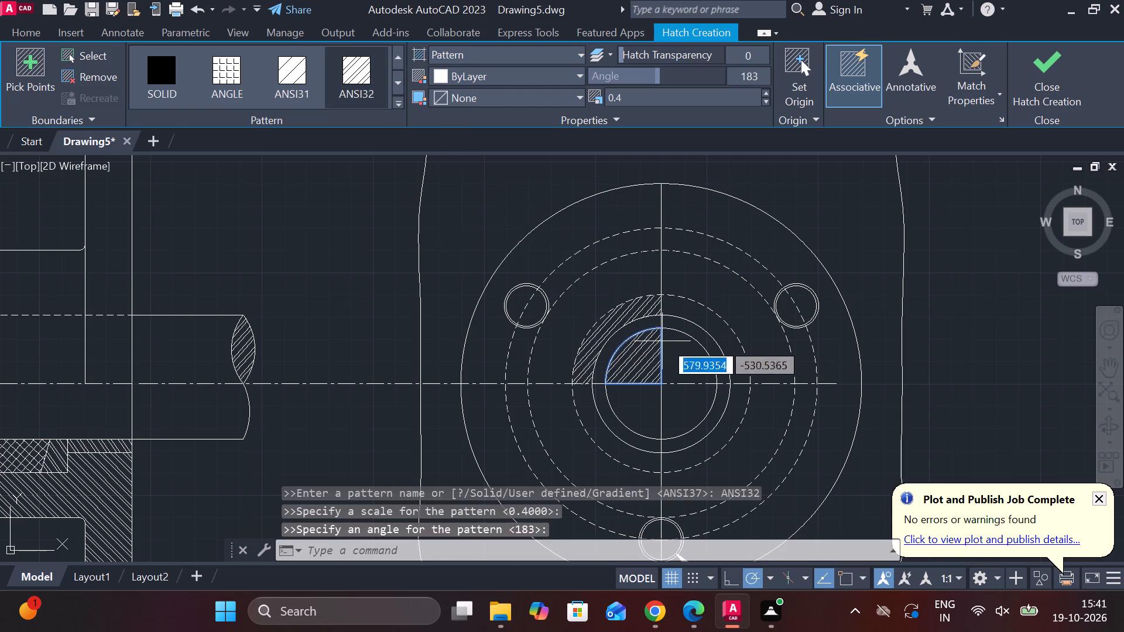
left_click(686, 353)
left_click(674, 396)
left_click(640, 396)
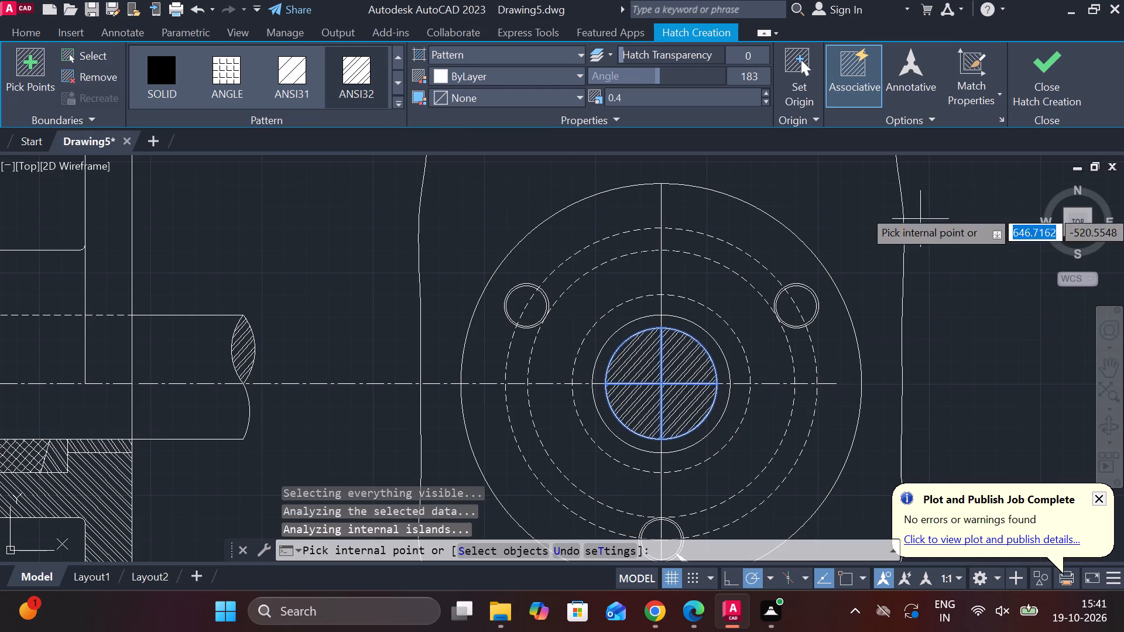
left_click(1043, 85)
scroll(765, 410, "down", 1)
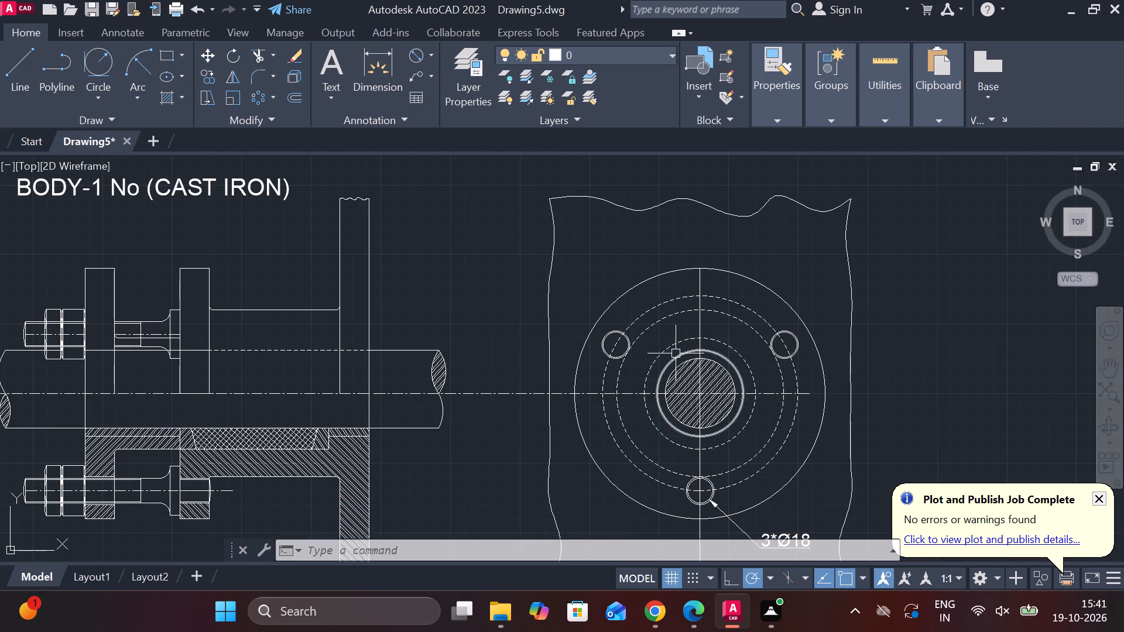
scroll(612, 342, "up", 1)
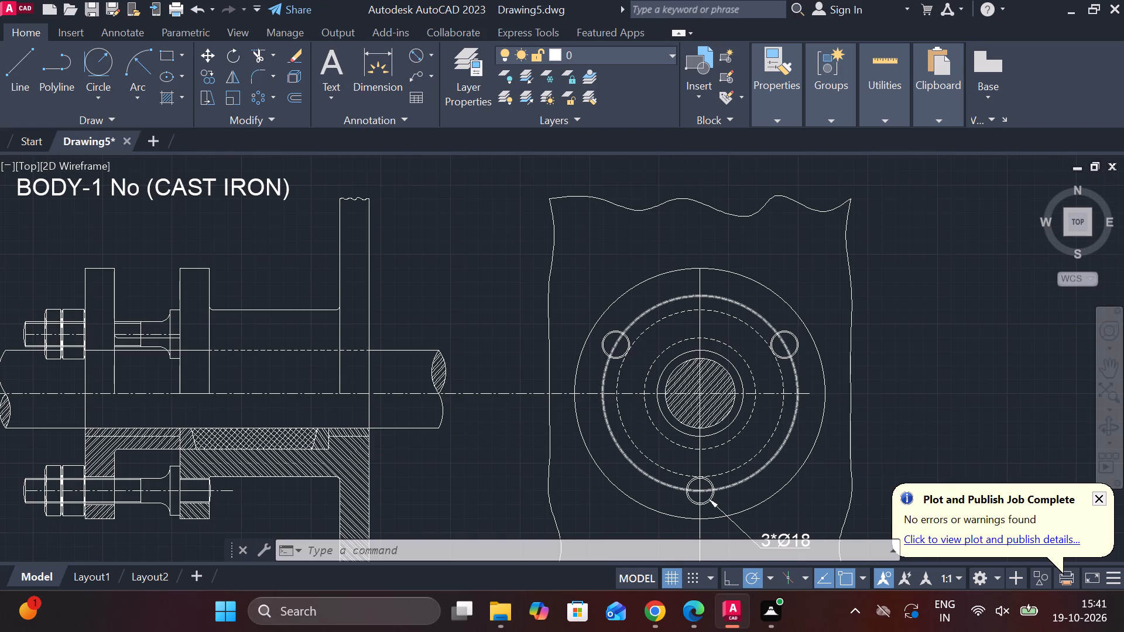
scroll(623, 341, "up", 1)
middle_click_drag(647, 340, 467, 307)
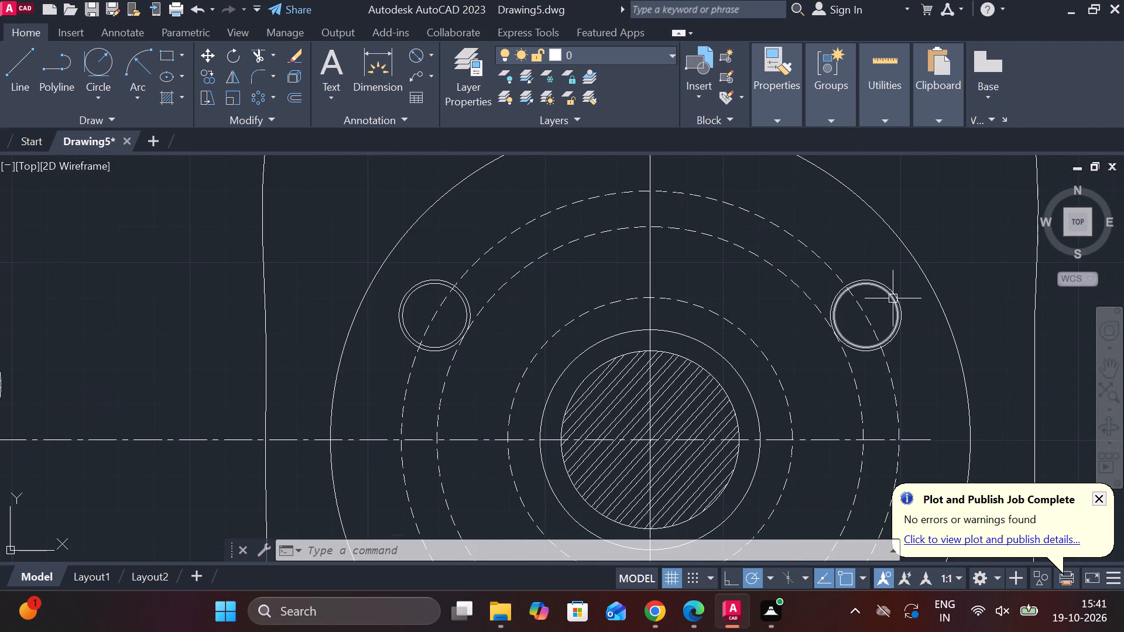
Draw a 17 mm diameter circle in the empty space beside the side view for the bolt head.
middle_click_drag(882, 301, 777, 314)
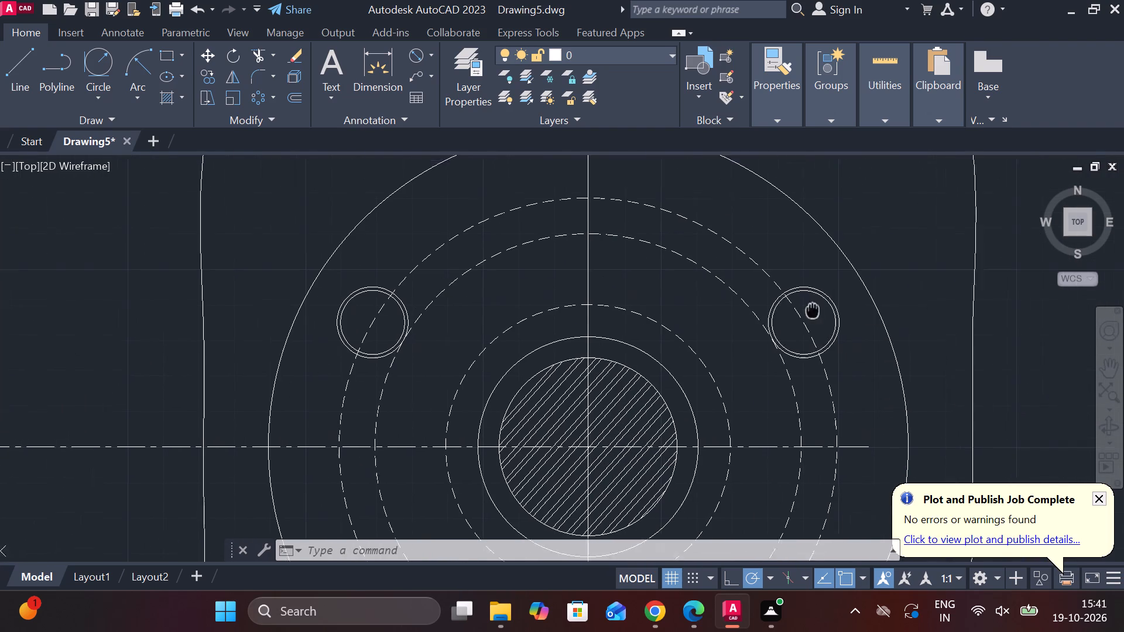
middle_click_drag(777, 314, 664, 328)
middle_click_drag(804, 329, 577, 340)
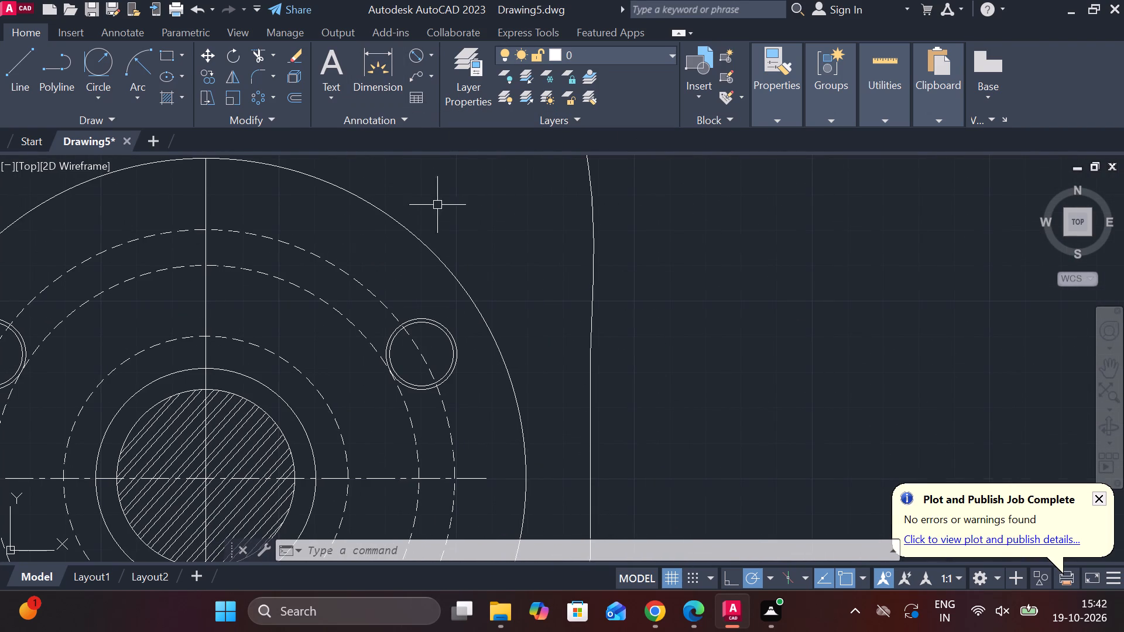
type("C")
key("space")
left_click(769, 318)
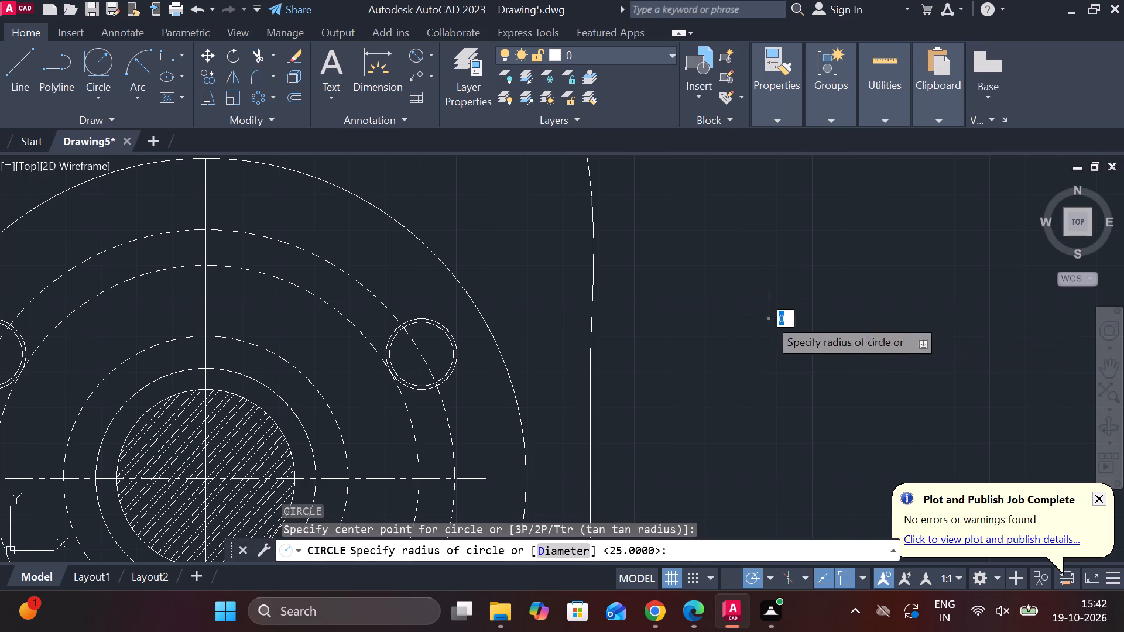
type("D")
key("space")
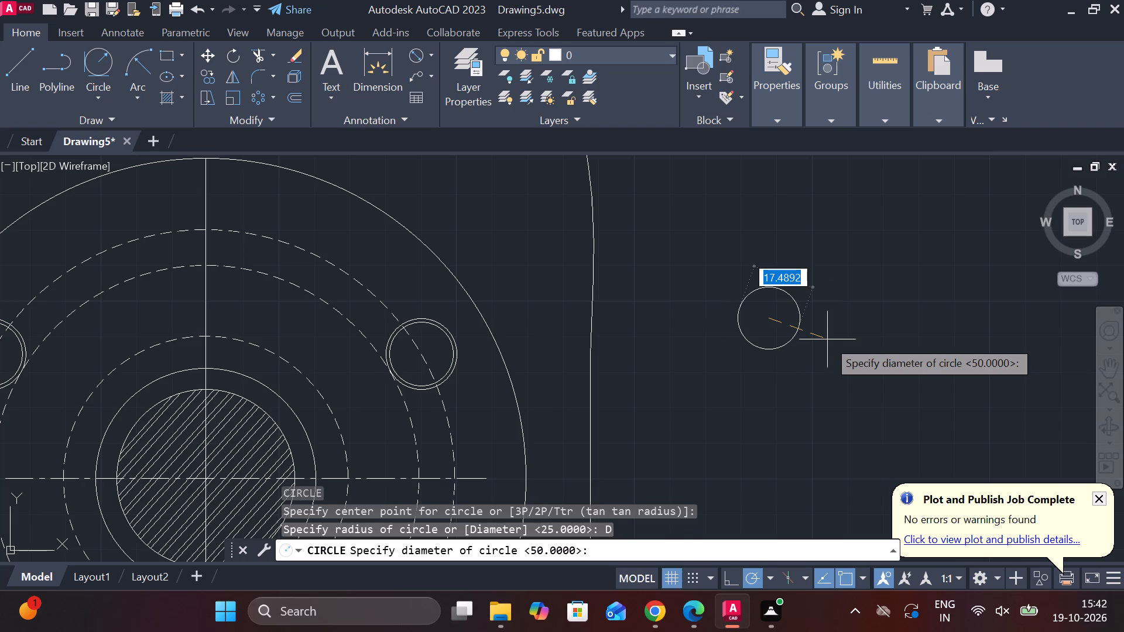
type("17")
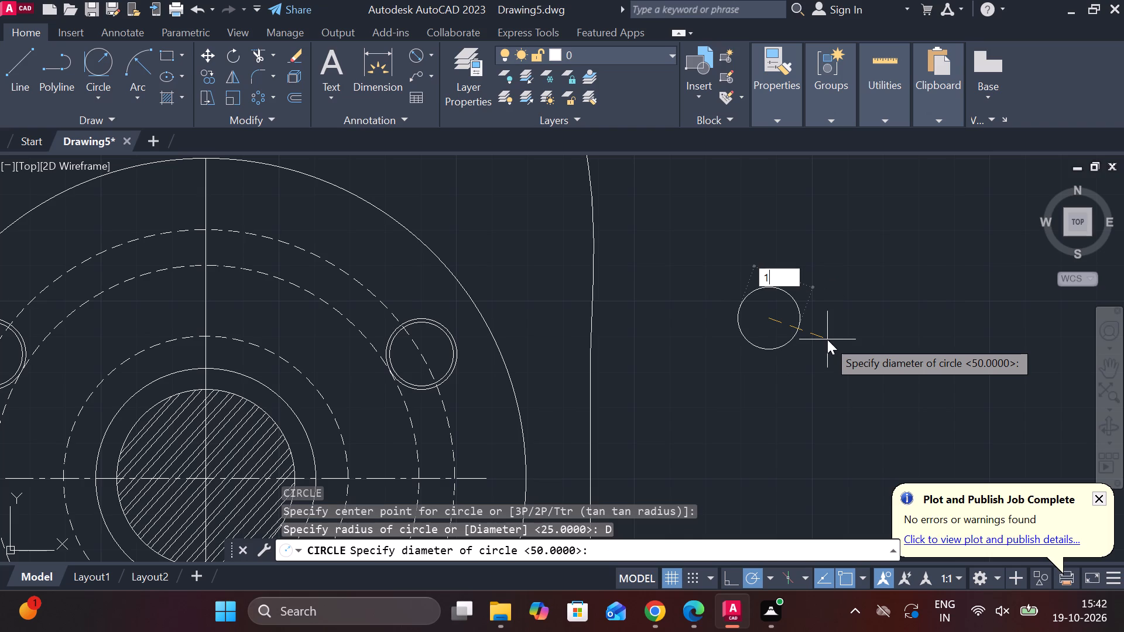
key("Return")
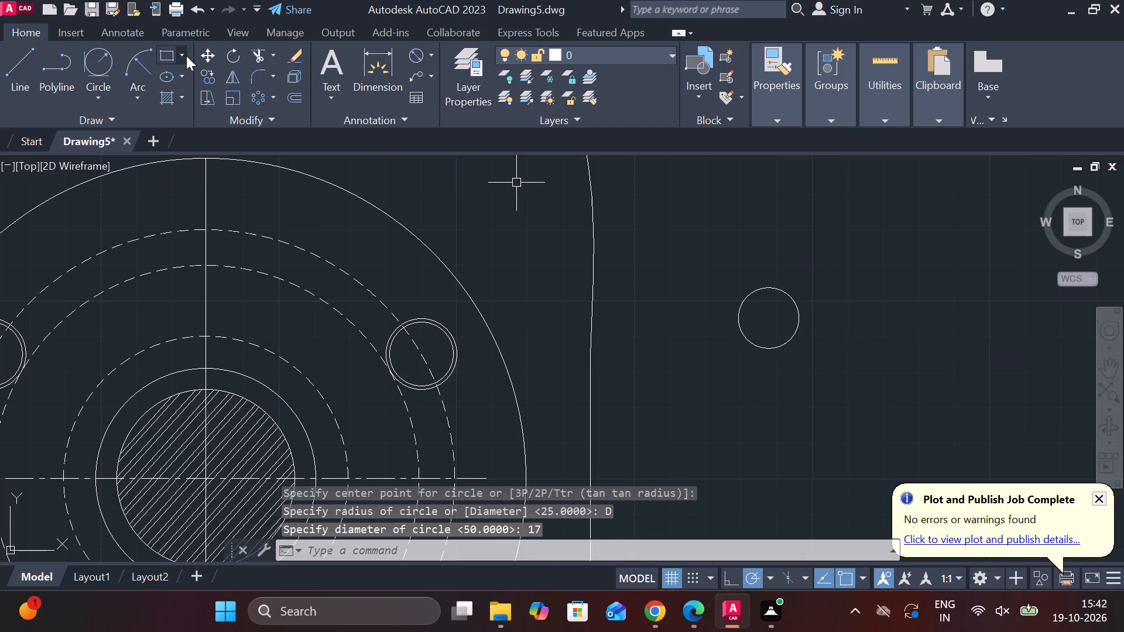
Draw a six-sided polygon inscribed in the 17 mm circle, centred on it with a vertex at its top quadrant.
left_click(186, 56)
left_click(215, 122)
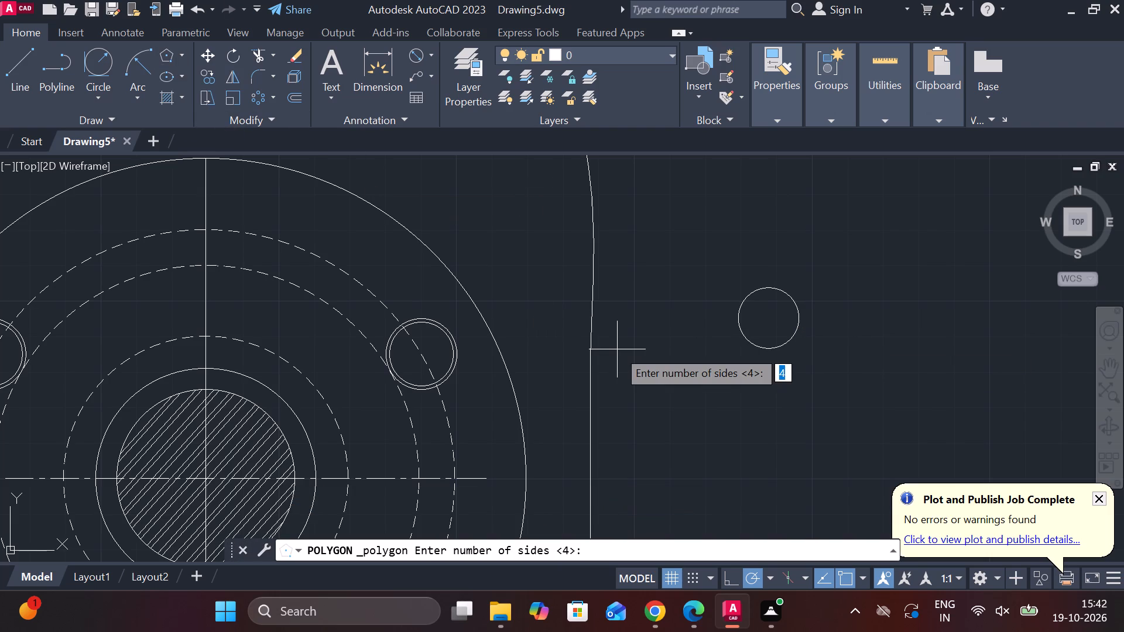
key("6")
key("Return")
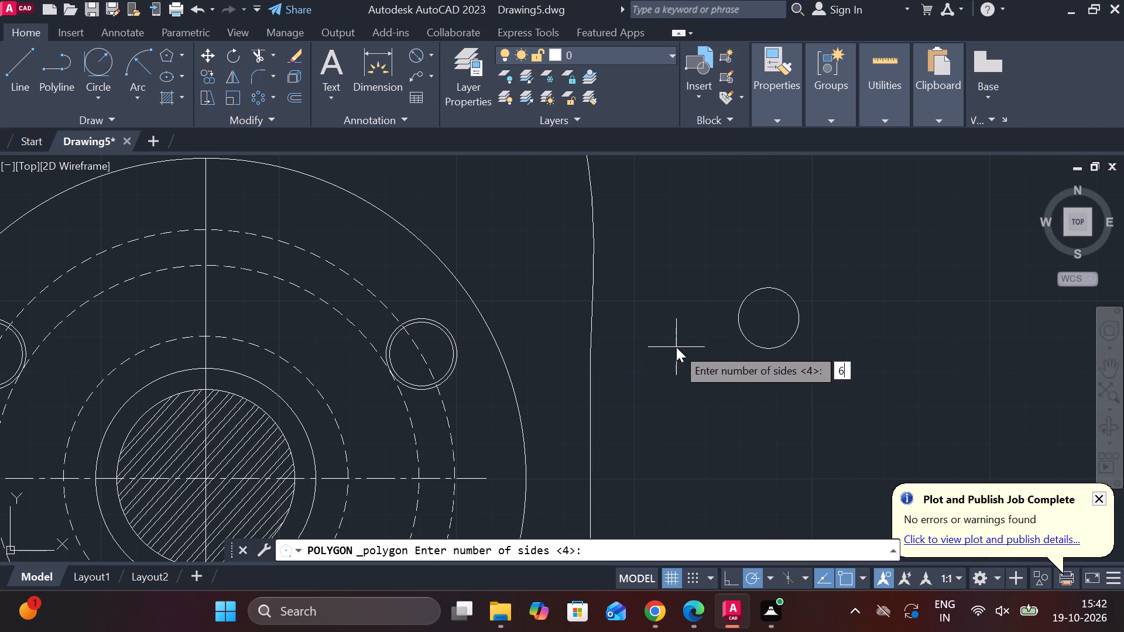
left_click(765, 320)
left_click_drag(805, 362, 765, 320)
left_click(770, 286)
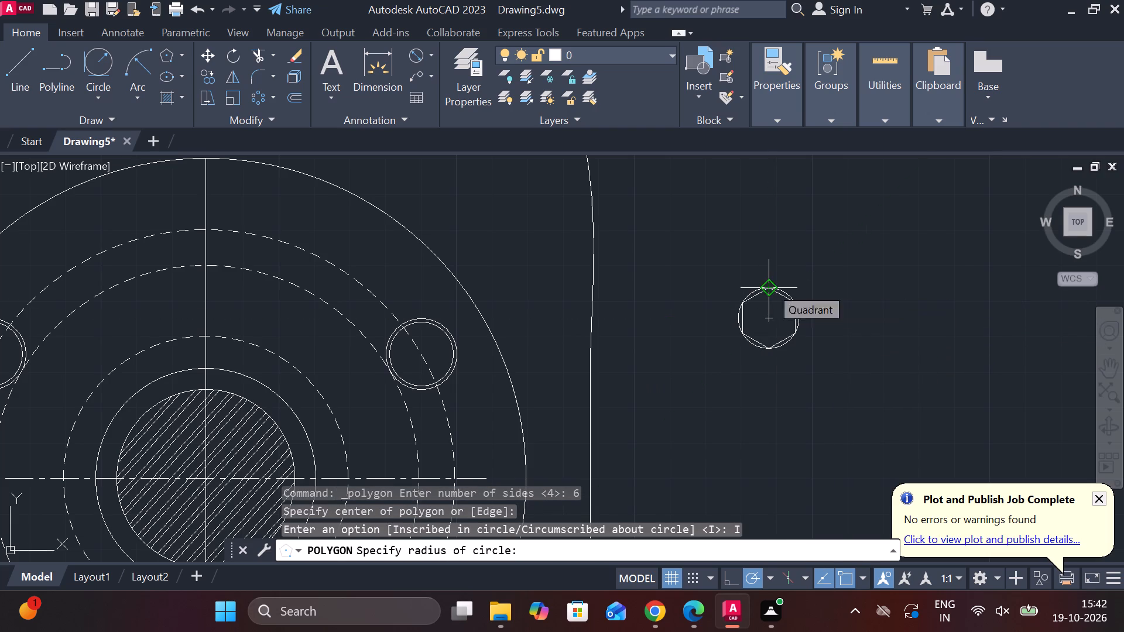
middle_click_drag(819, 302, 793, 302)
key("Escape")
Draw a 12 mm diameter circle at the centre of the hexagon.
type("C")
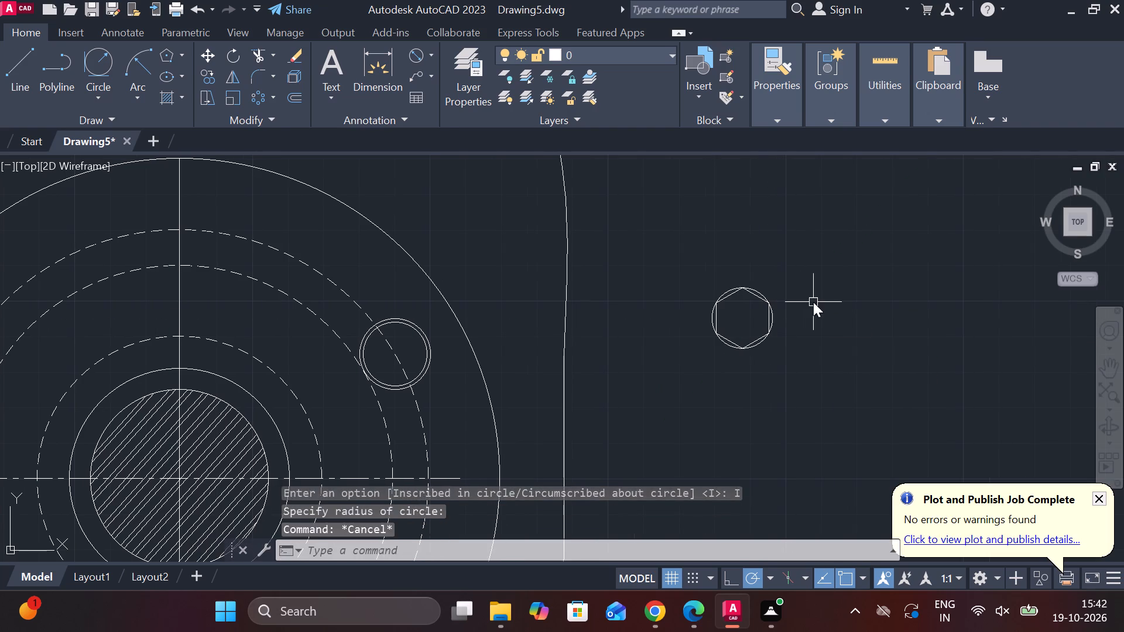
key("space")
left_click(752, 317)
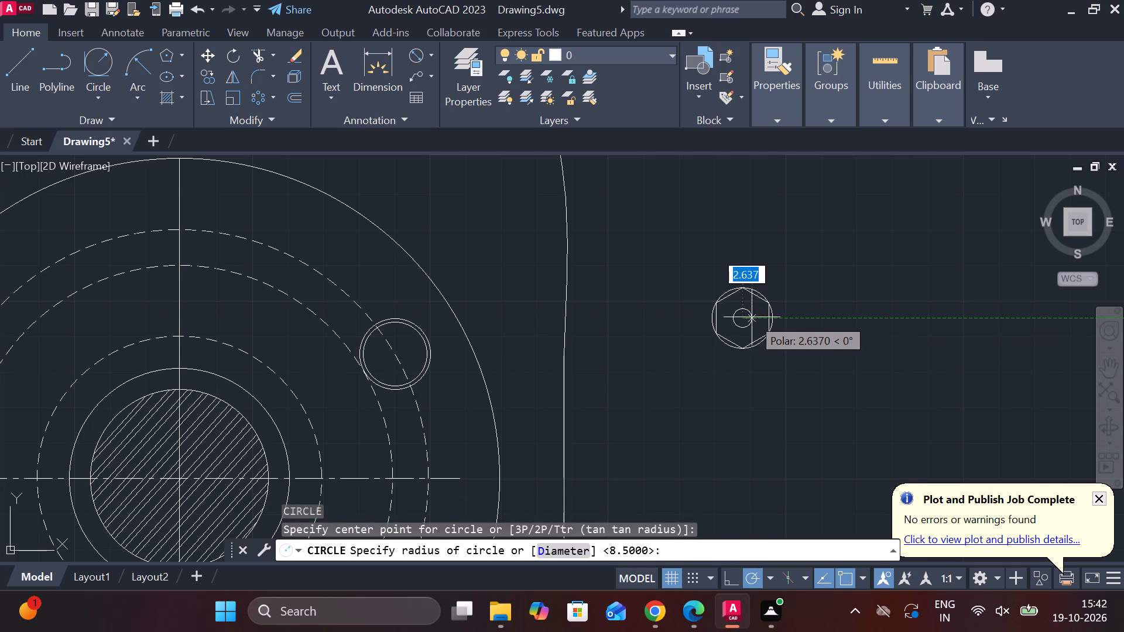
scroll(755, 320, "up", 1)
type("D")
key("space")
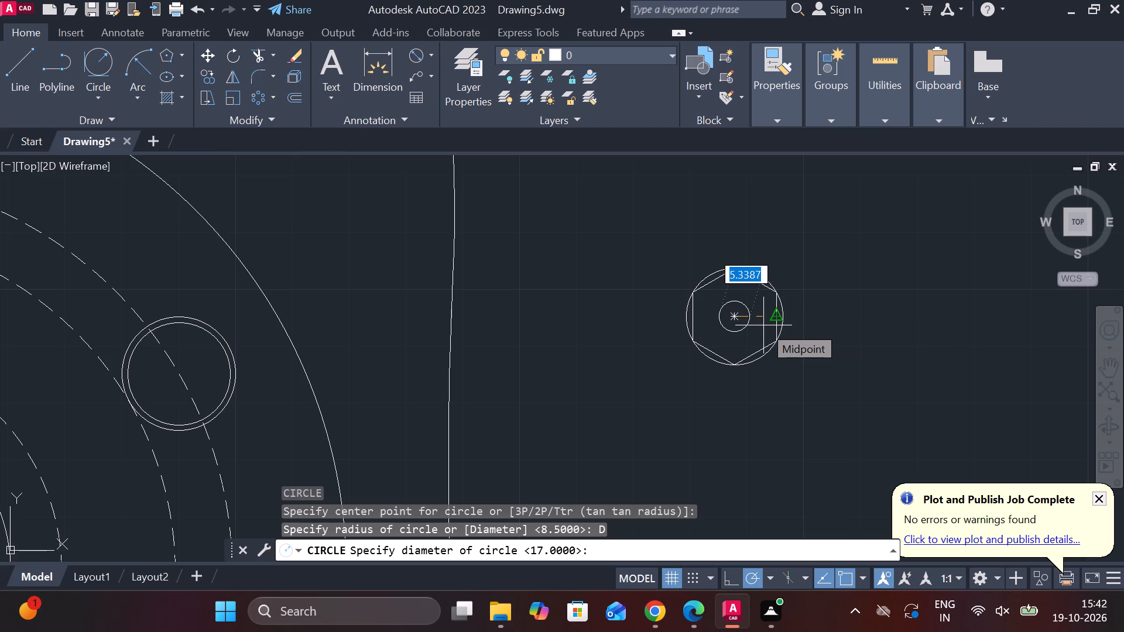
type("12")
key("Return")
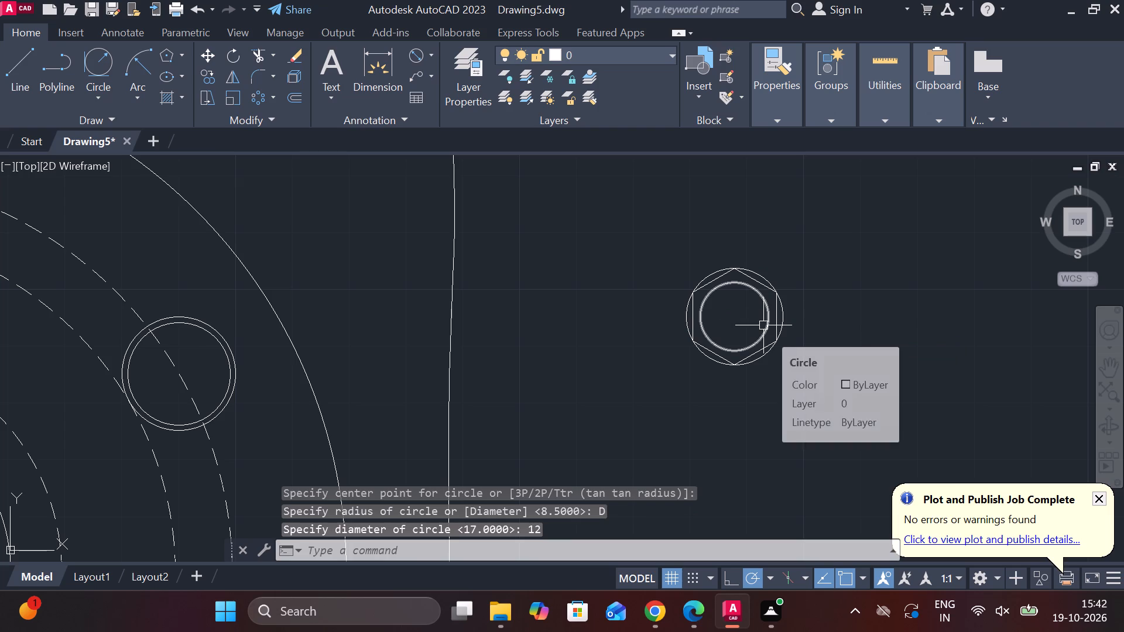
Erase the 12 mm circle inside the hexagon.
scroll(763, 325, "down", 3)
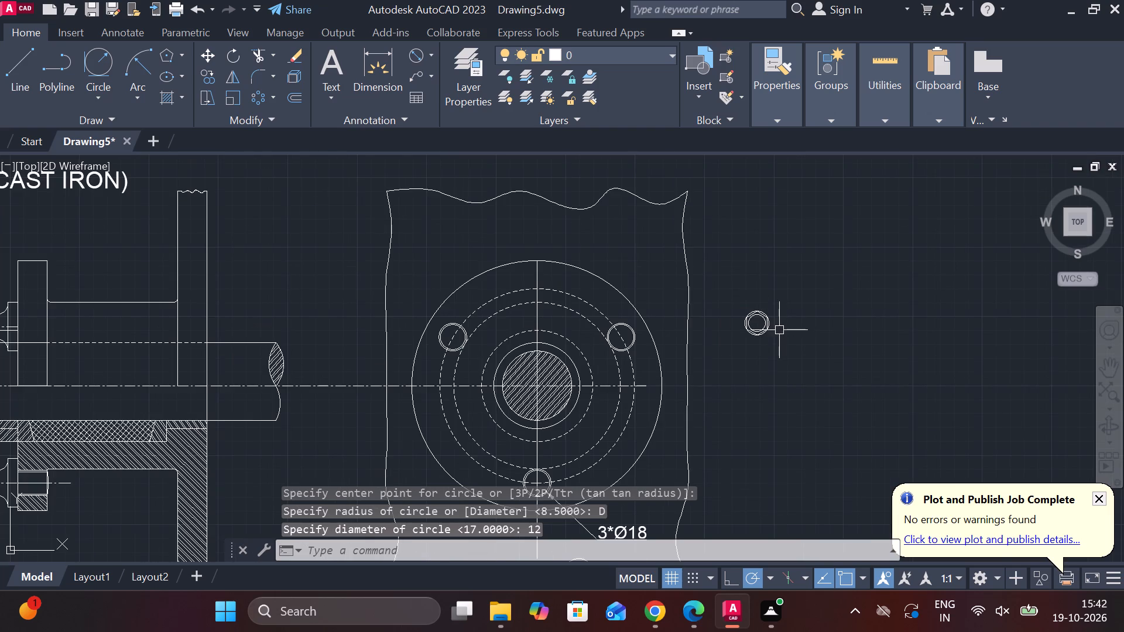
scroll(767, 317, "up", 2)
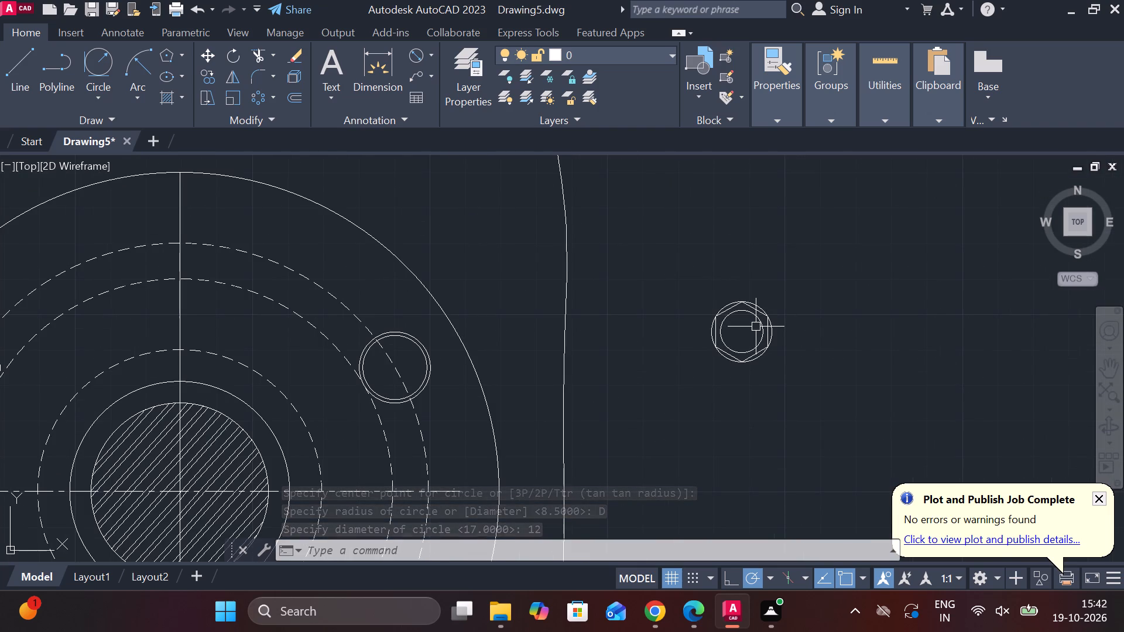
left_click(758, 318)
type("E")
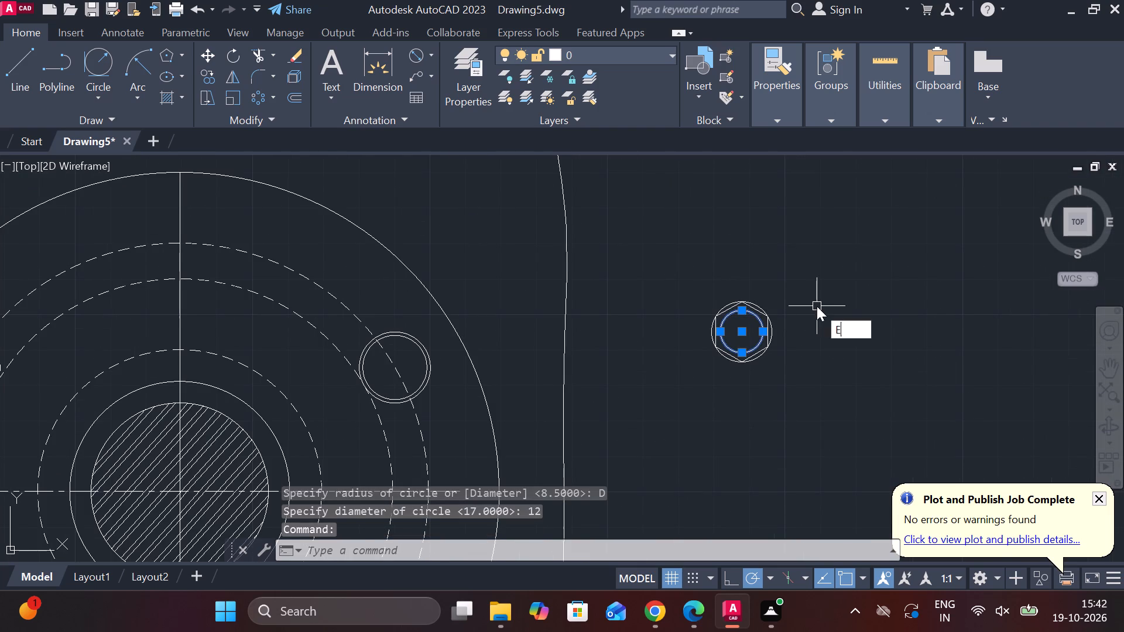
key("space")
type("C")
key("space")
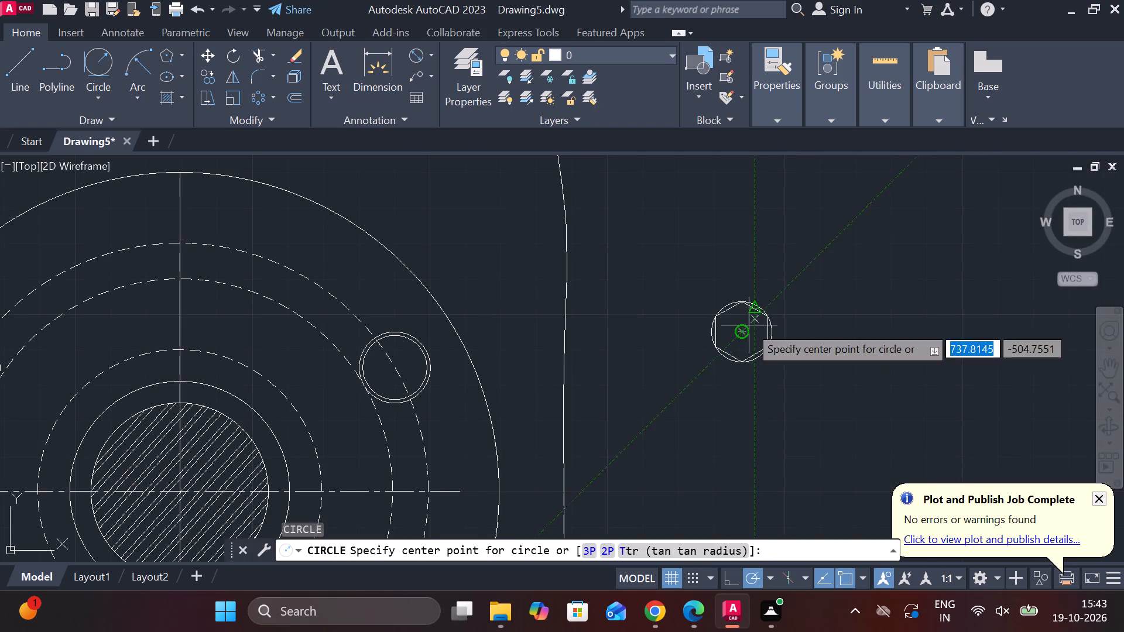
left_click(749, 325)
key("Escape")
Draw a 12 mm diameter circle at the centre of the hexagon.
type("C")
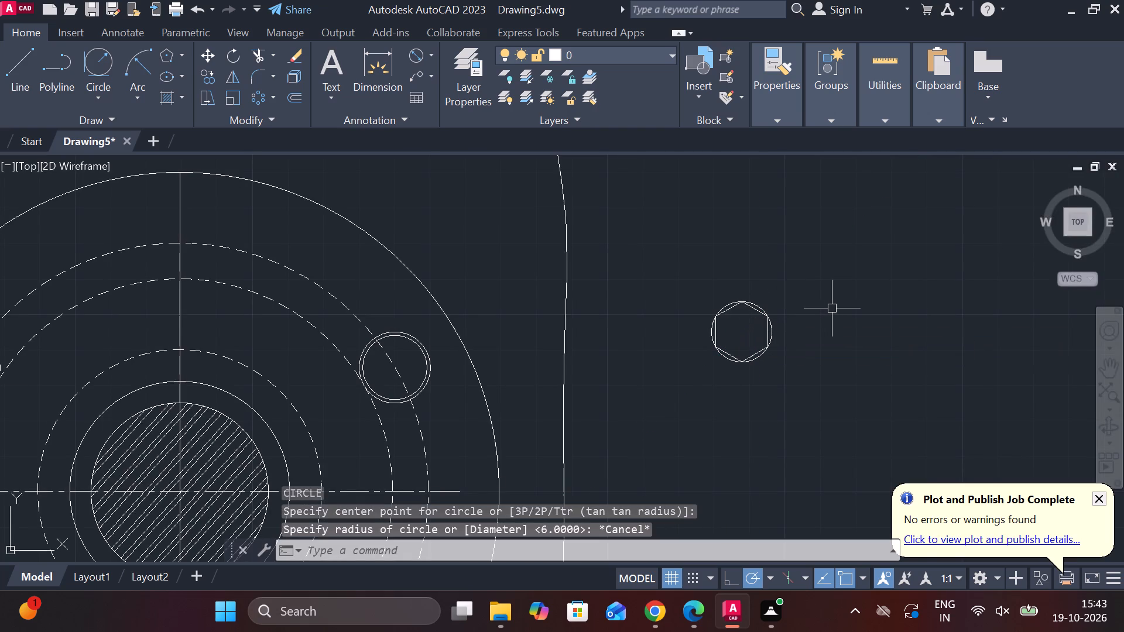
key("space")
left_click(746, 331)
scroll(752, 341, "up", 1)
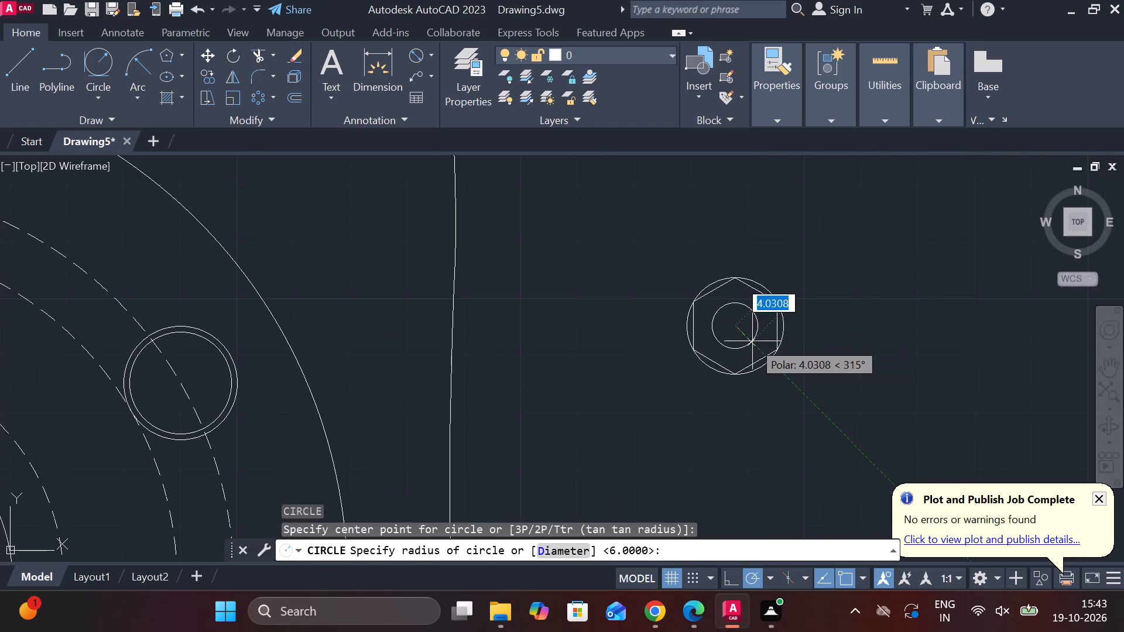
type("D")
key("space")
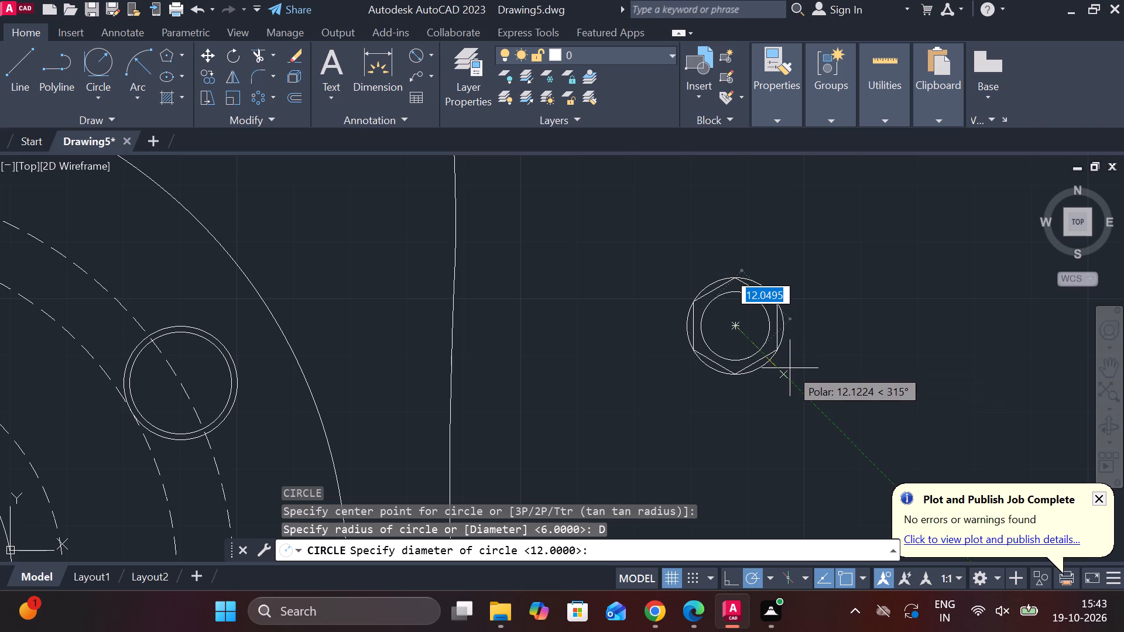
type("12")
key("space")
Copy the hexagon with its two circles from its centre to the centre of the side view's upper-right bolt hole.
scroll(790, 368, "down", 1)
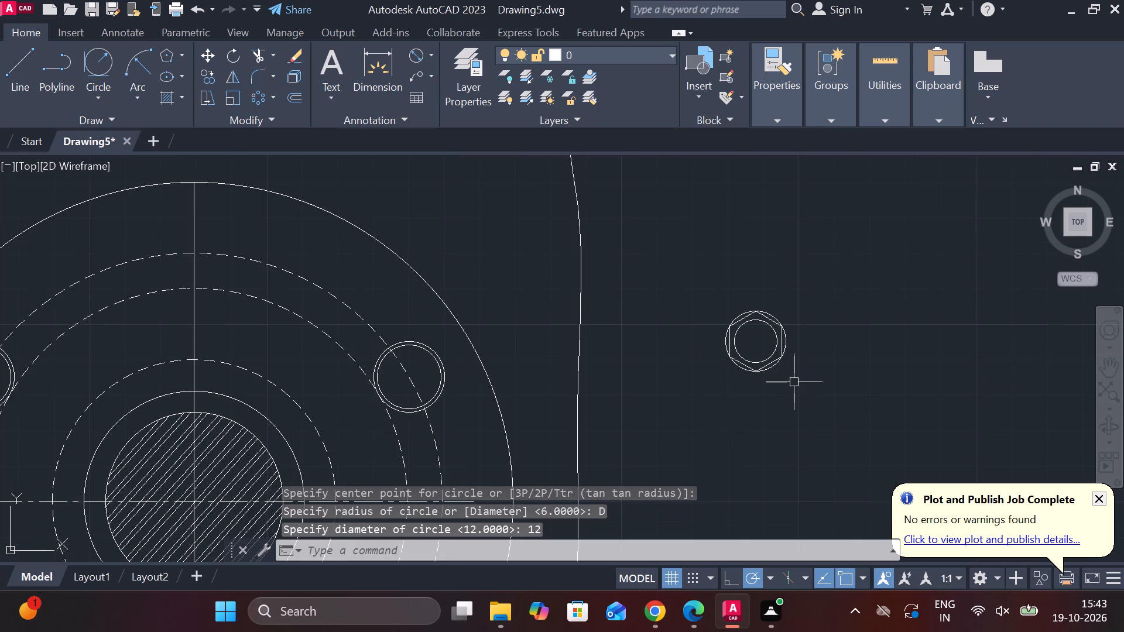
scroll(794, 382, "down", 1)
scroll(776, 378, "up", 1)
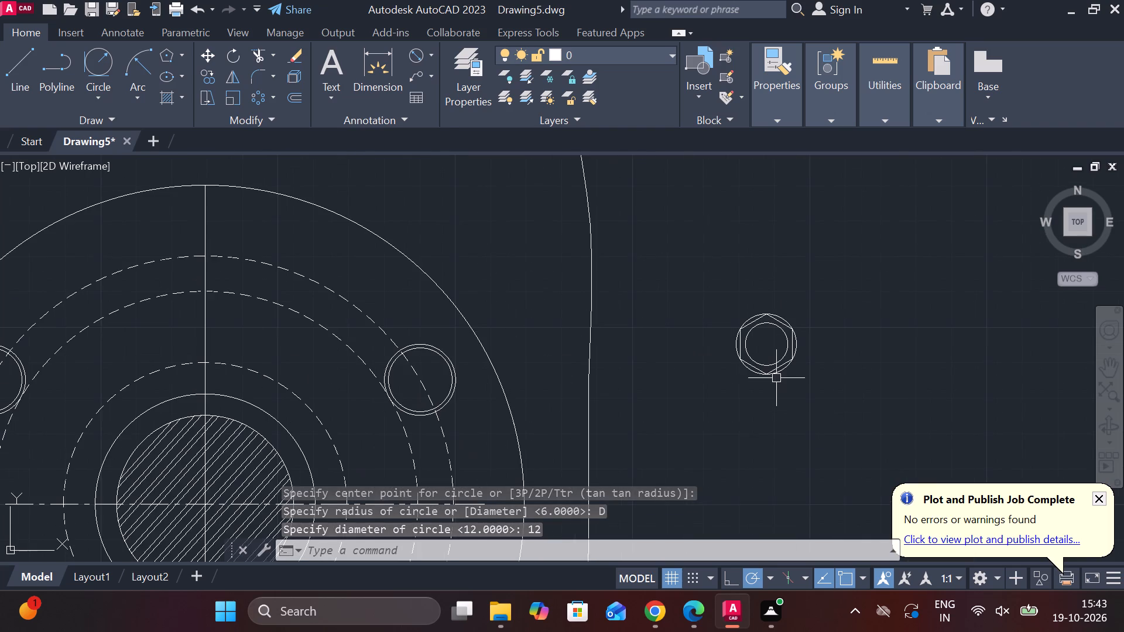
scroll(776, 378, "down", 1)
scroll(547, 408, "up", 1)
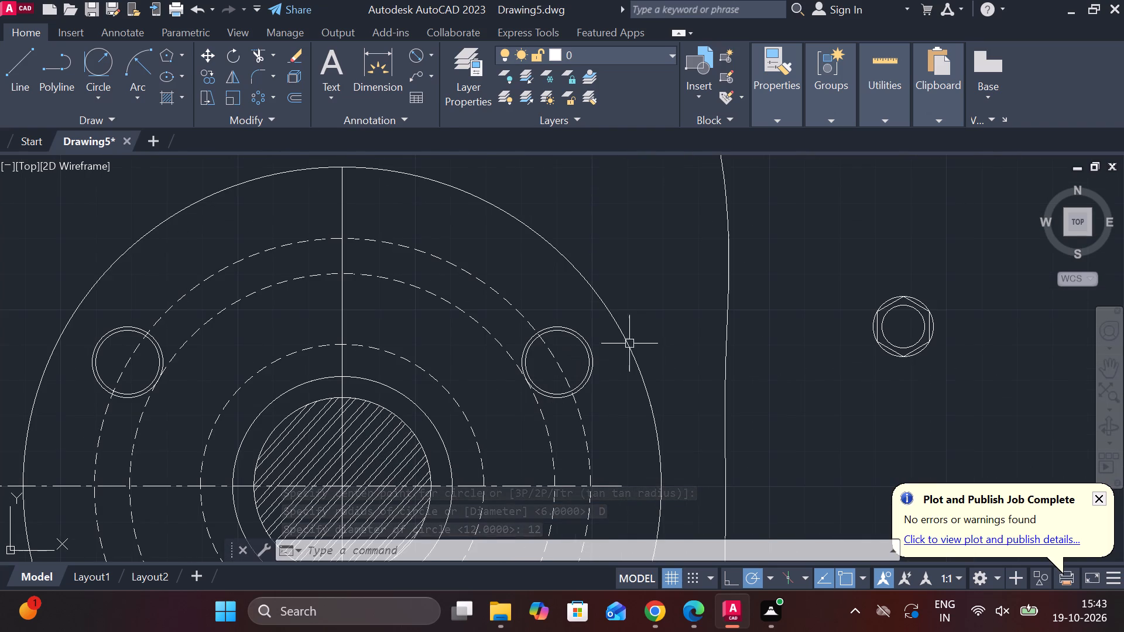
left_click(855, 288)
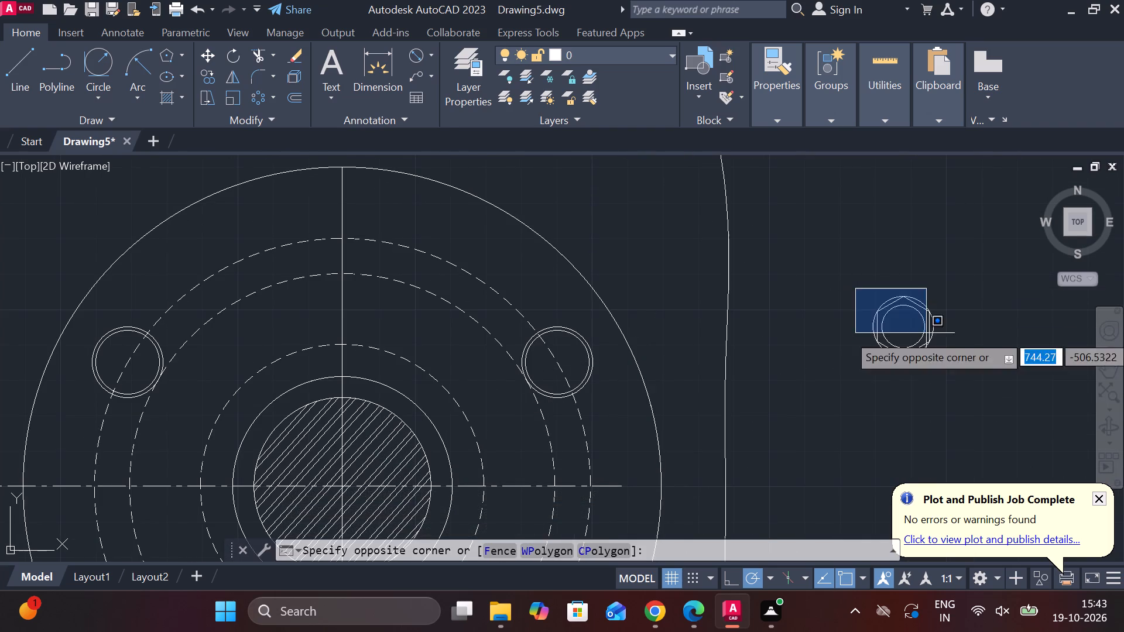
left_click(964, 373)
type("CO")
key("Return")
left_click(907, 328)
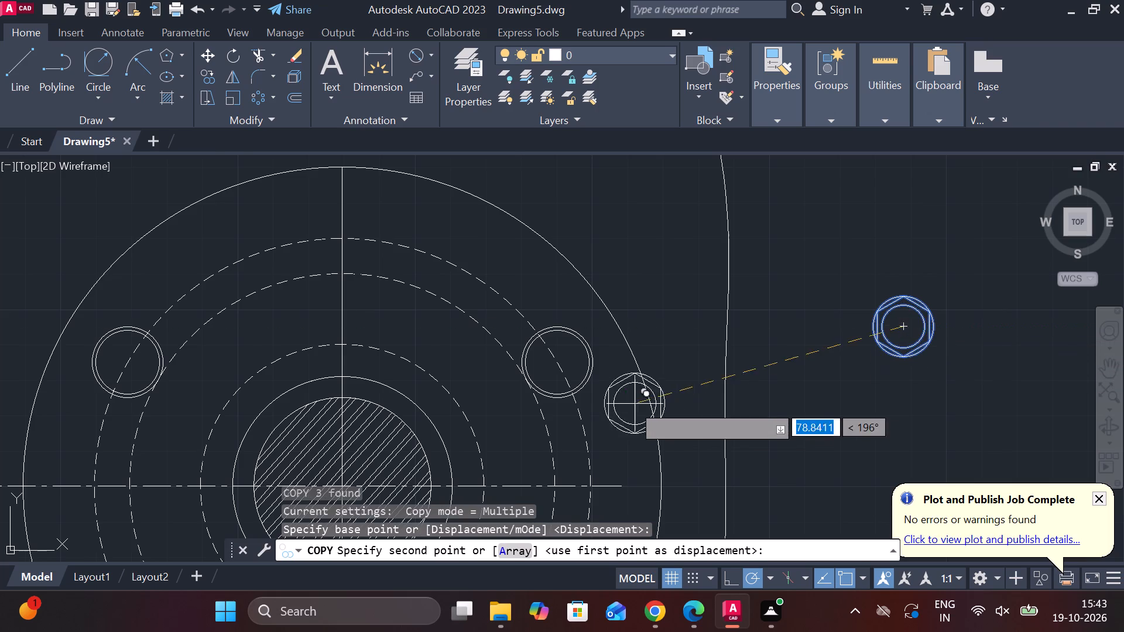
scroll(597, 378, "up", 1)
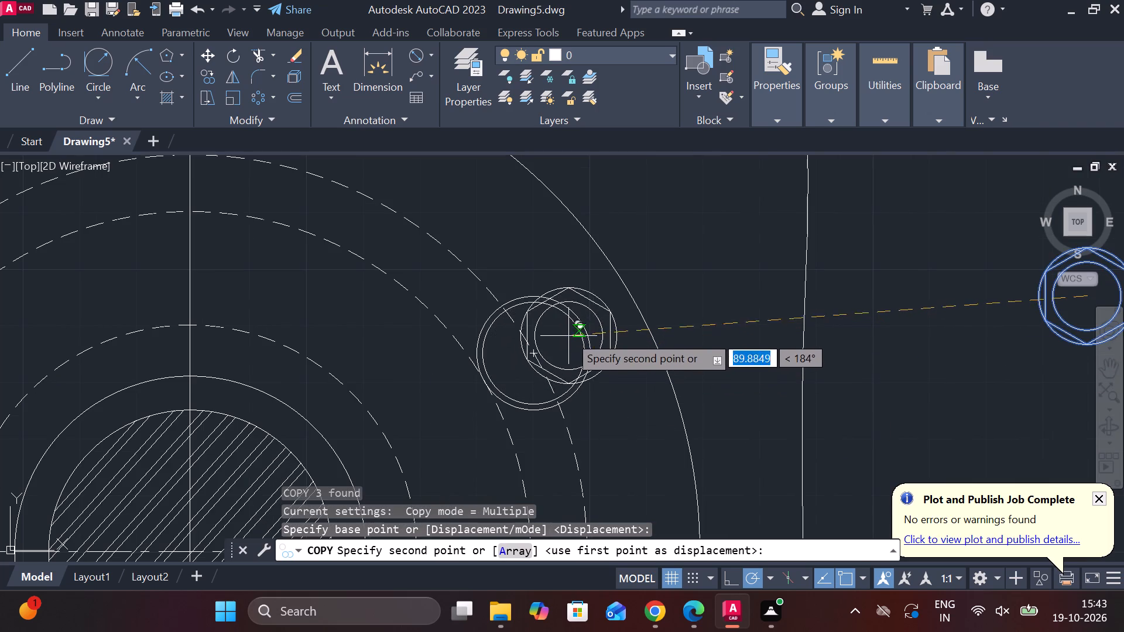
left_click(529, 348)
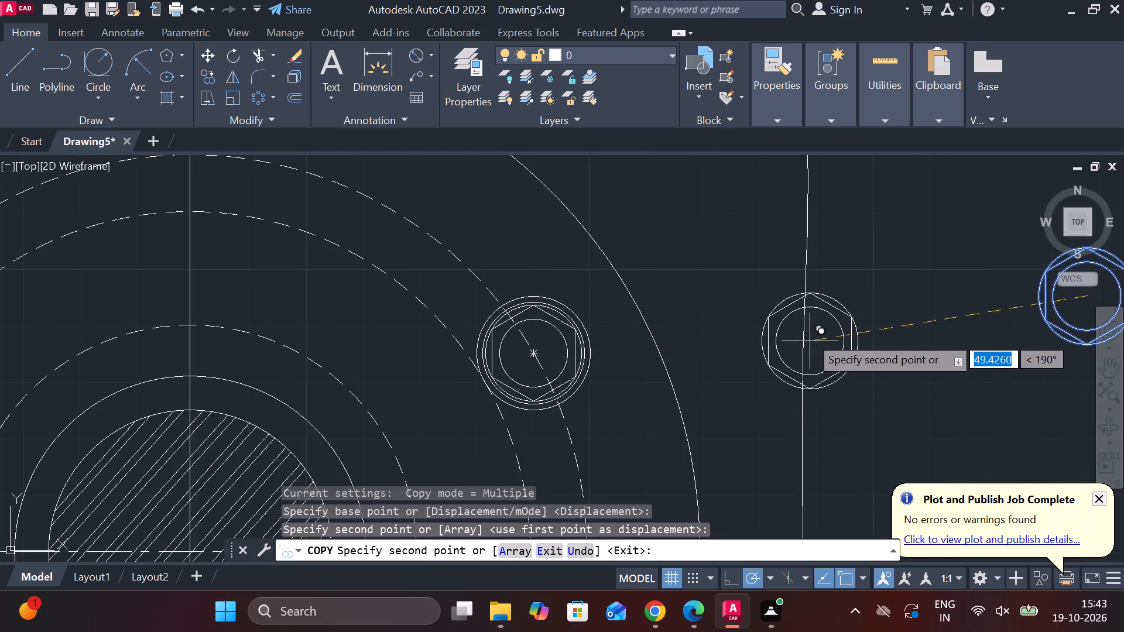
key("Escape")
Erase the two original hole circles surrounding the copied bolt head at the upper-right hole.
scroll(591, 330, "up", 2)
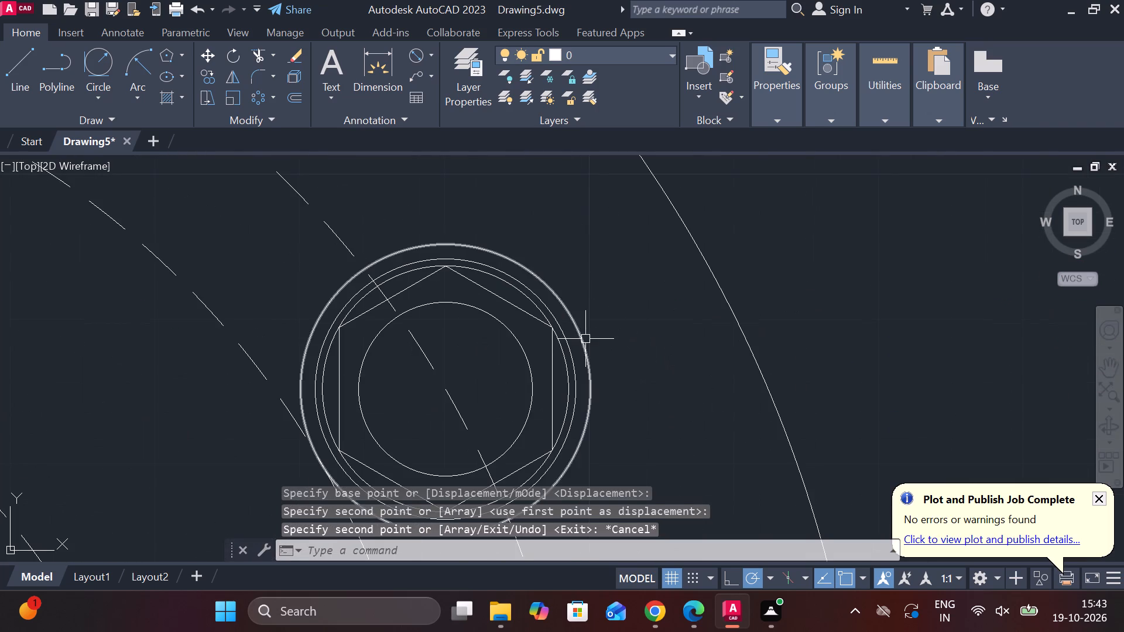
left_click(585, 339)
left_click(568, 346)
type("E")
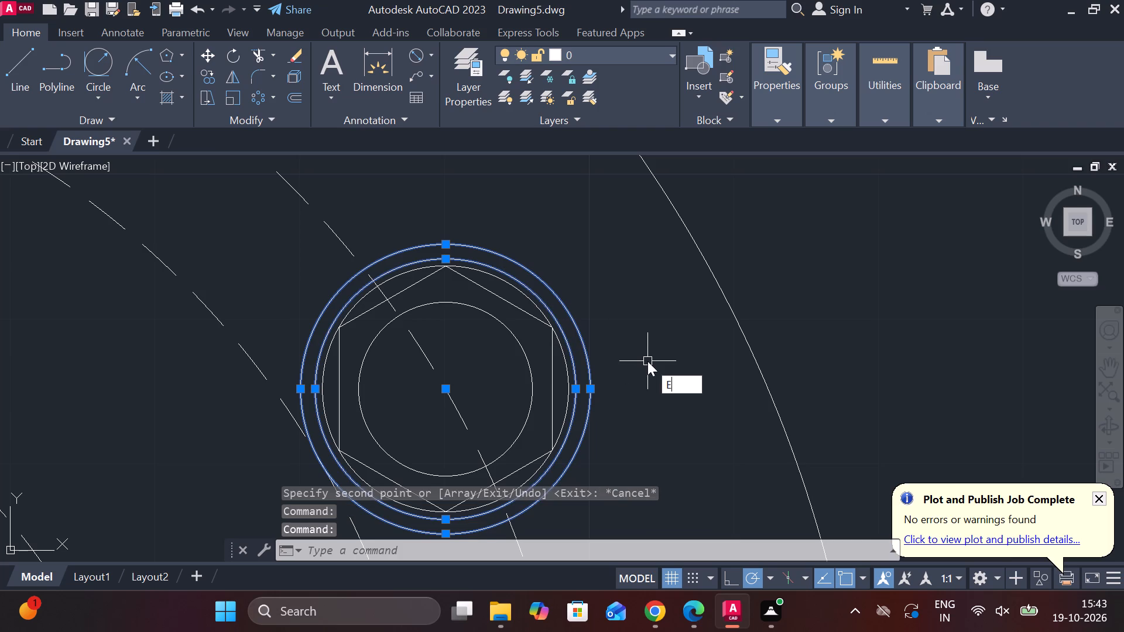
key("space")
Copy the hexagon with its two circles from its centre to the centre of the side view's upper-left bolt hole.
scroll(644, 364, "down", 3)
middle_click_drag(641, 397, 655, 402)
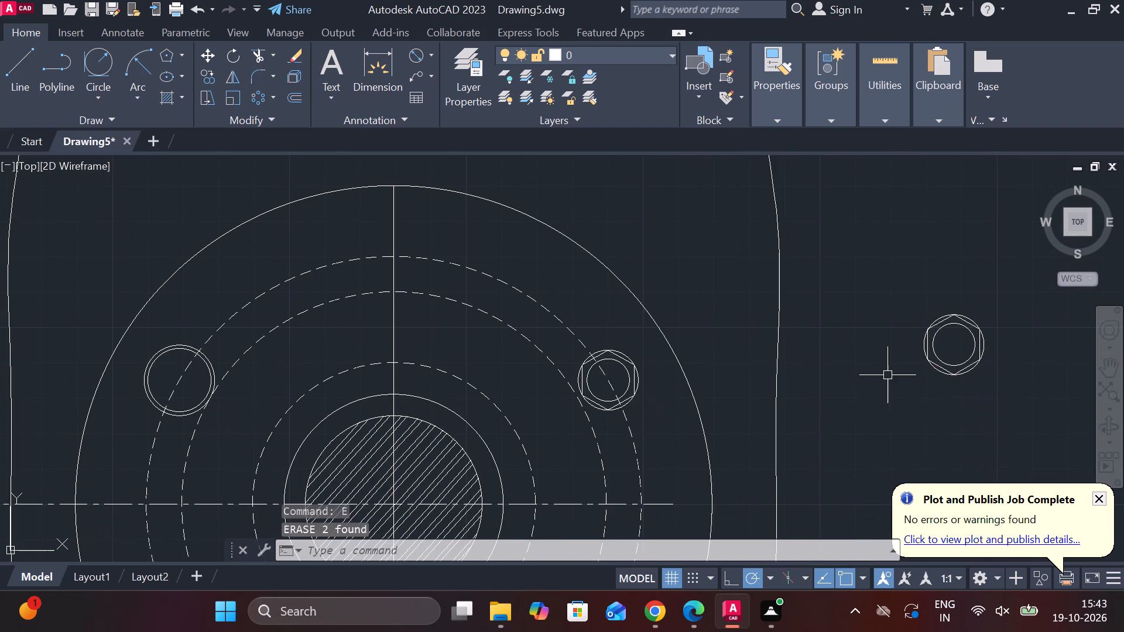
scroll(919, 375, "down", 1)
middle_click_drag(919, 375, 865, 326)
left_click(854, 269)
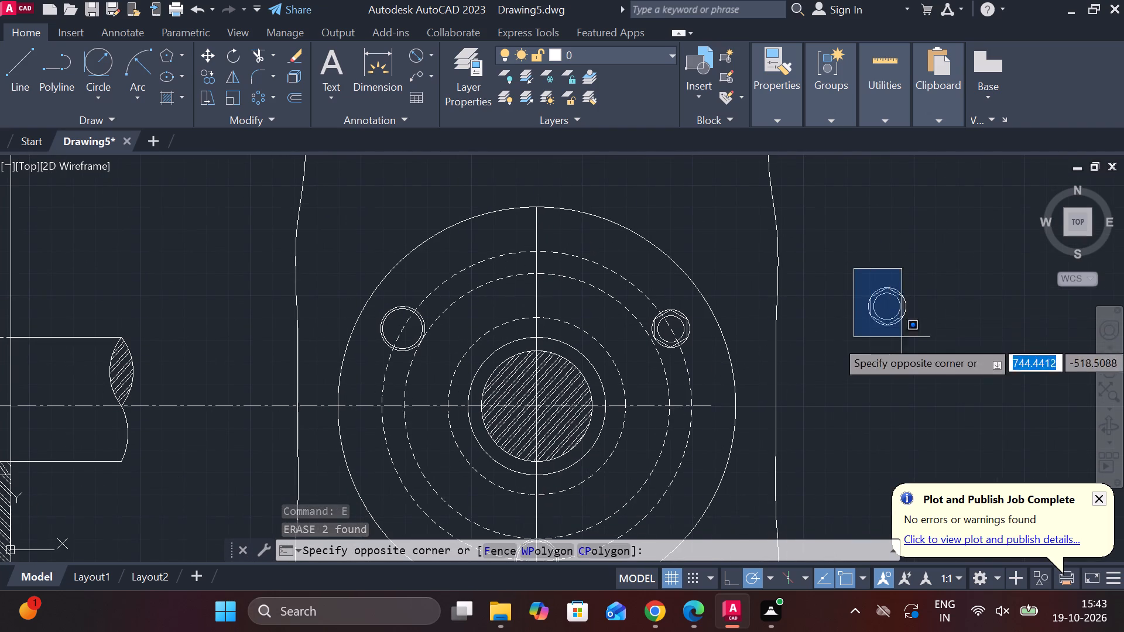
left_click(941, 358)
type("CO")
key("Return")
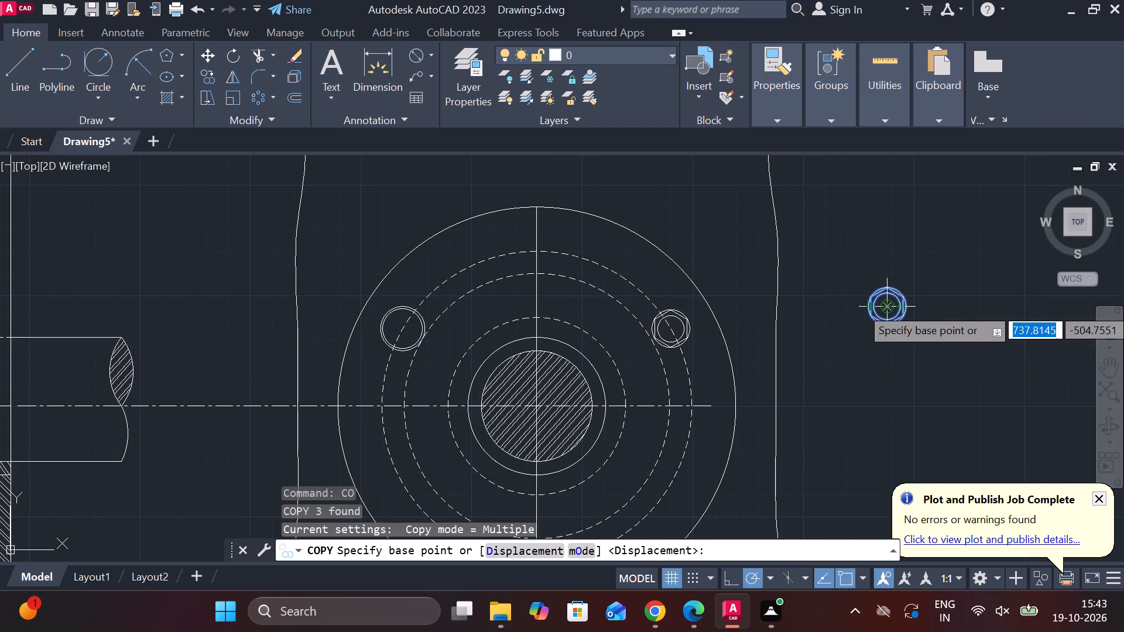
left_click(885, 307)
middle_click_drag(539, 328, 599, 323)
scroll(410, 286, "up", 3)
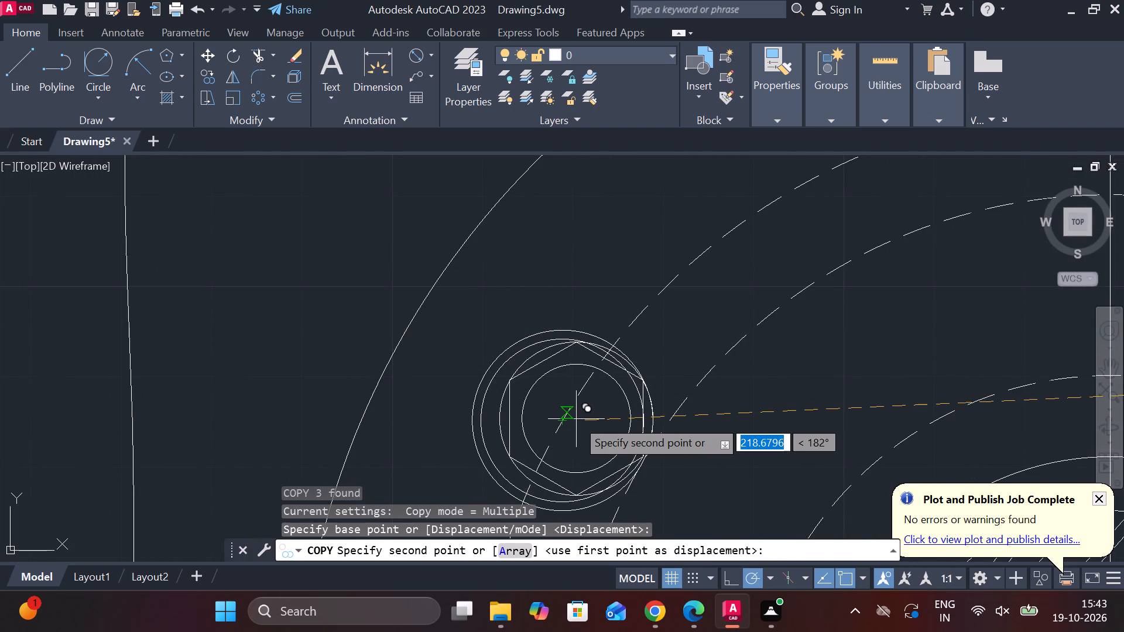
left_click(563, 424)
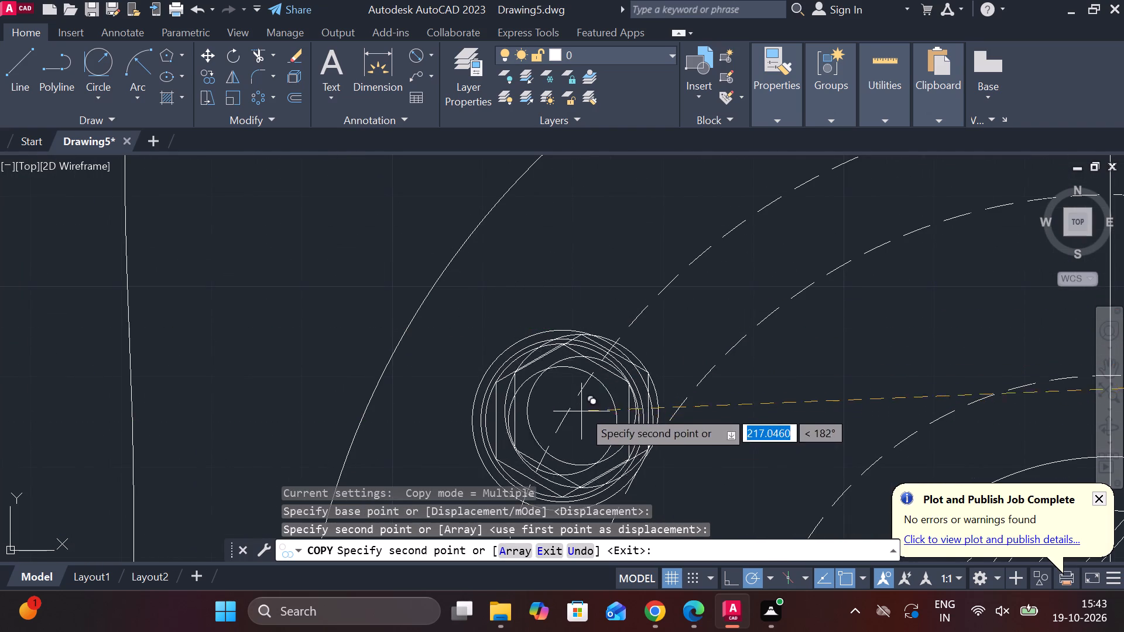
key("Escape")
Erase the two original hole circles surrounding the copied bolt head at the side view's upper-left hole.
left_click(570, 335)
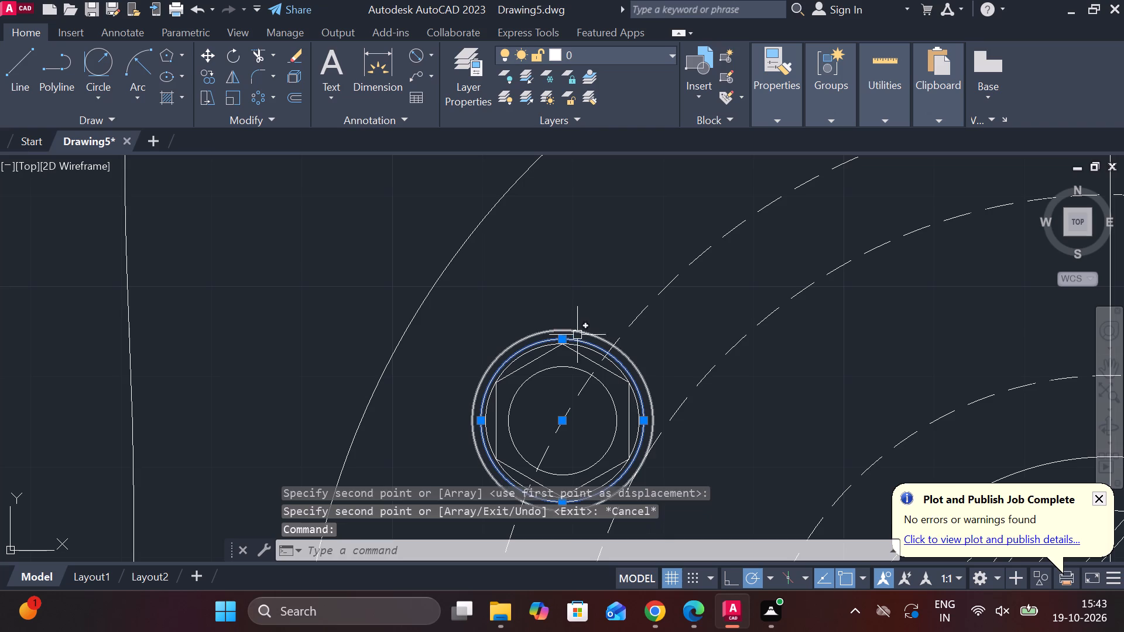
key("Escape")
left_click(579, 332)
left_click(579, 337)
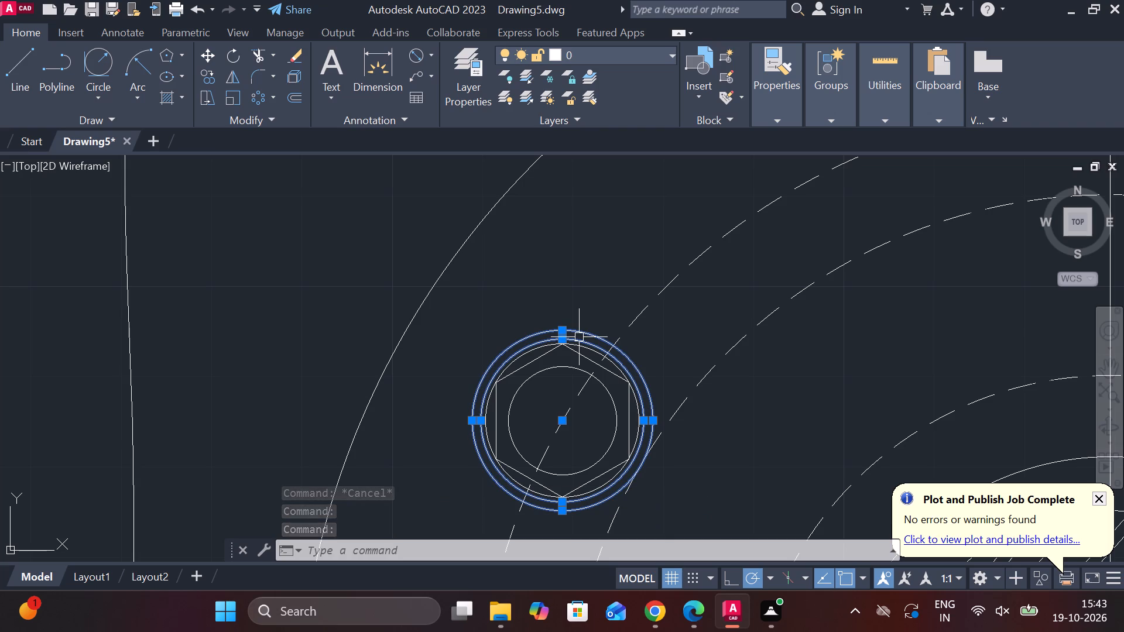
key("e")
key("Return")
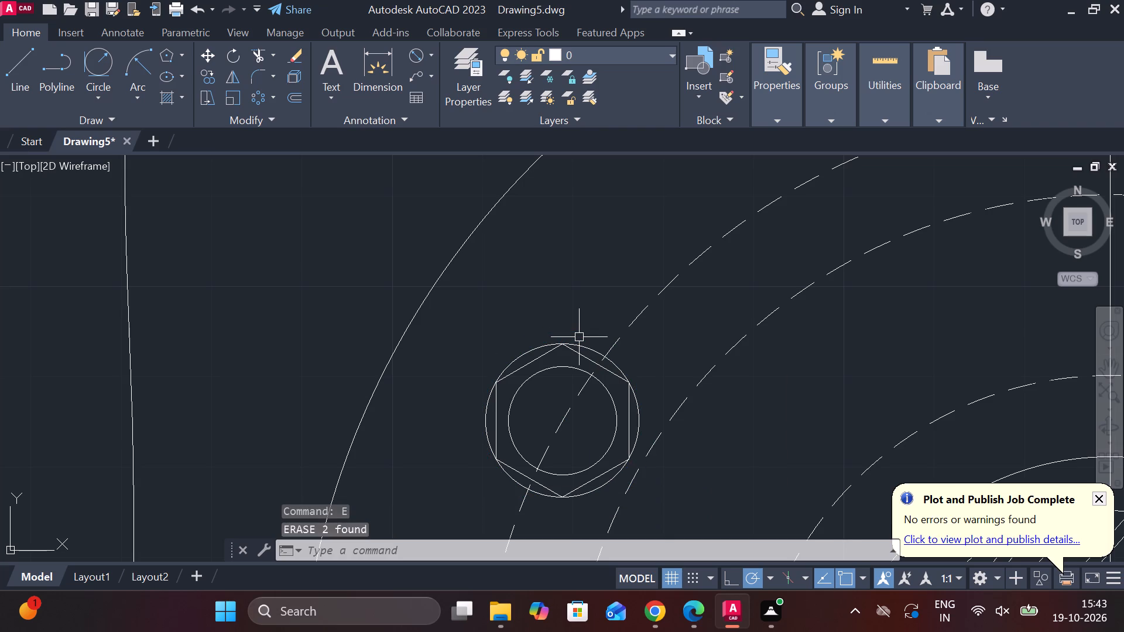
Move the spare hexagon with its two circles from its centre to the centre of the side view's bottom bolt hole.
scroll(578, 339, "down", 2)
scroll(608, 393, "down", 1)
middle_click_drag(608, 399, 471, 315)
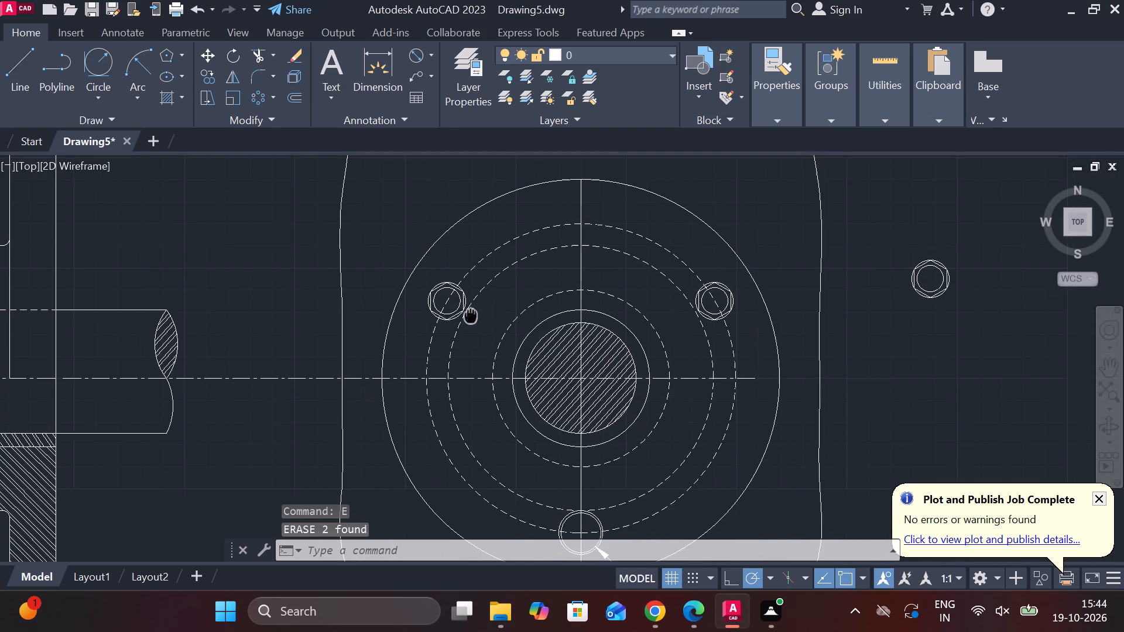
middle_click_drag(776, 349, 735, 351)
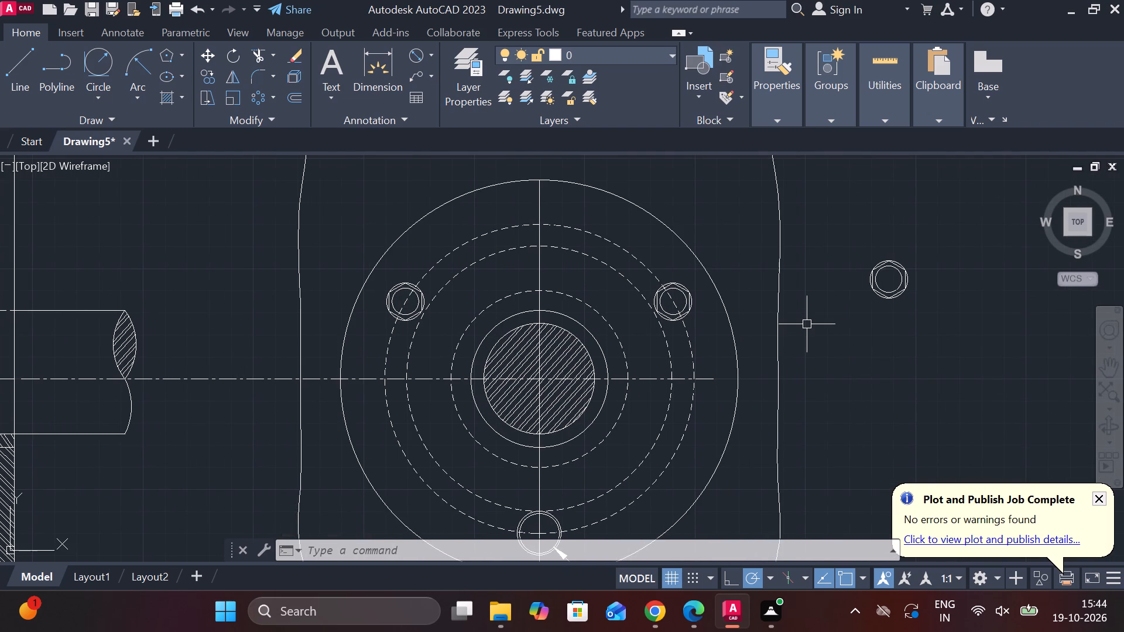
left_click(871, 228)
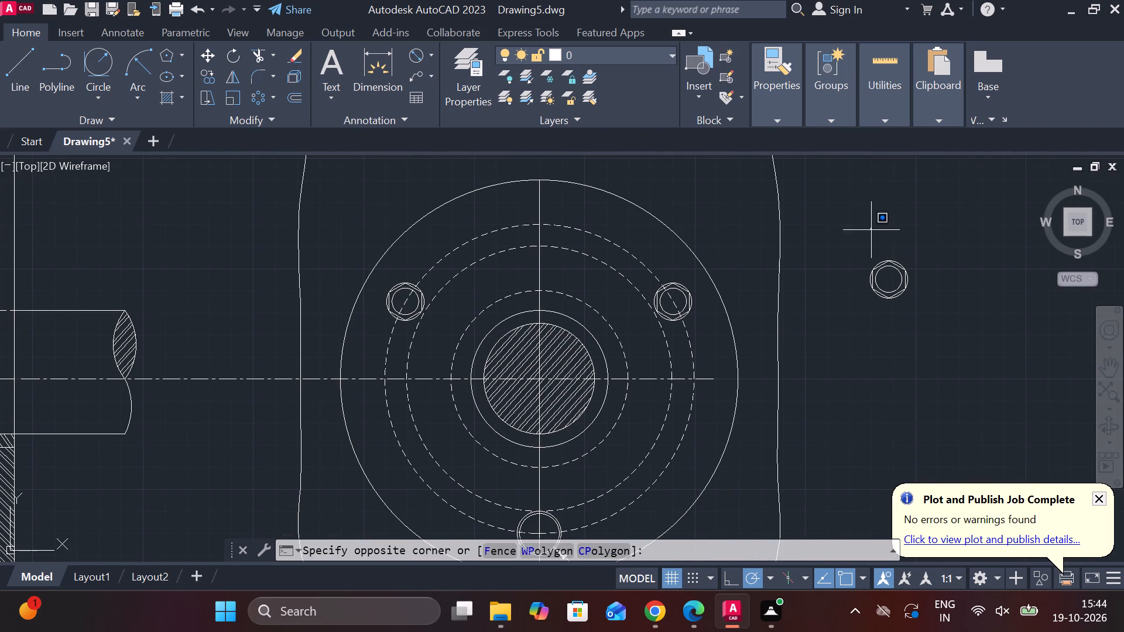
left_click(962, 341)
key("grave")
key("Escape")
left_click(861, 273)
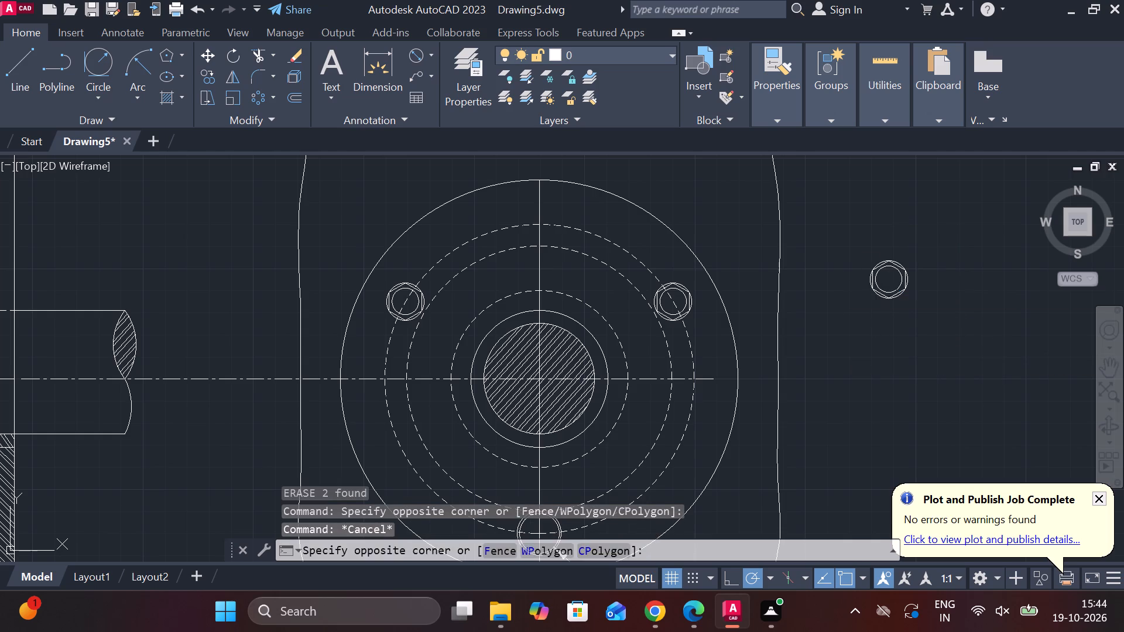
key("Escape")
left_click_drag(842, 209, 873, 258)
left_click(941, 358)
scroll(888, 322, "up", 1)
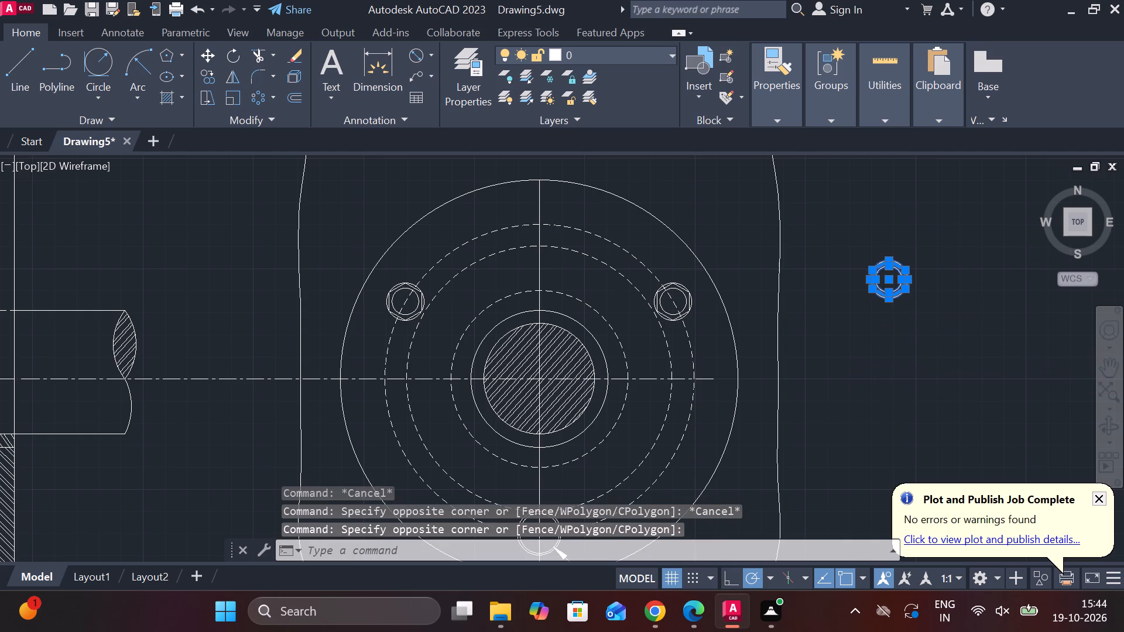
key("m")
key("Return")
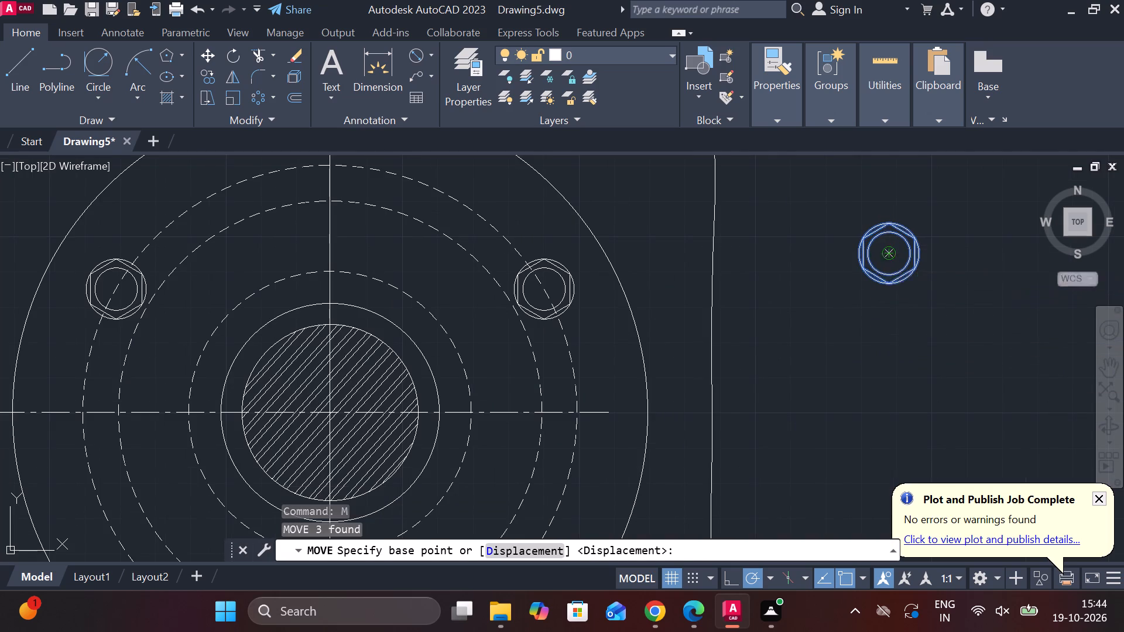
left_click(884, 257)
middle_click(839, 316)
scroll(839, 316, "down", 1)
middle_click_drag(743, 405, 784, 294)
scroll(413, 413, "up", 2)
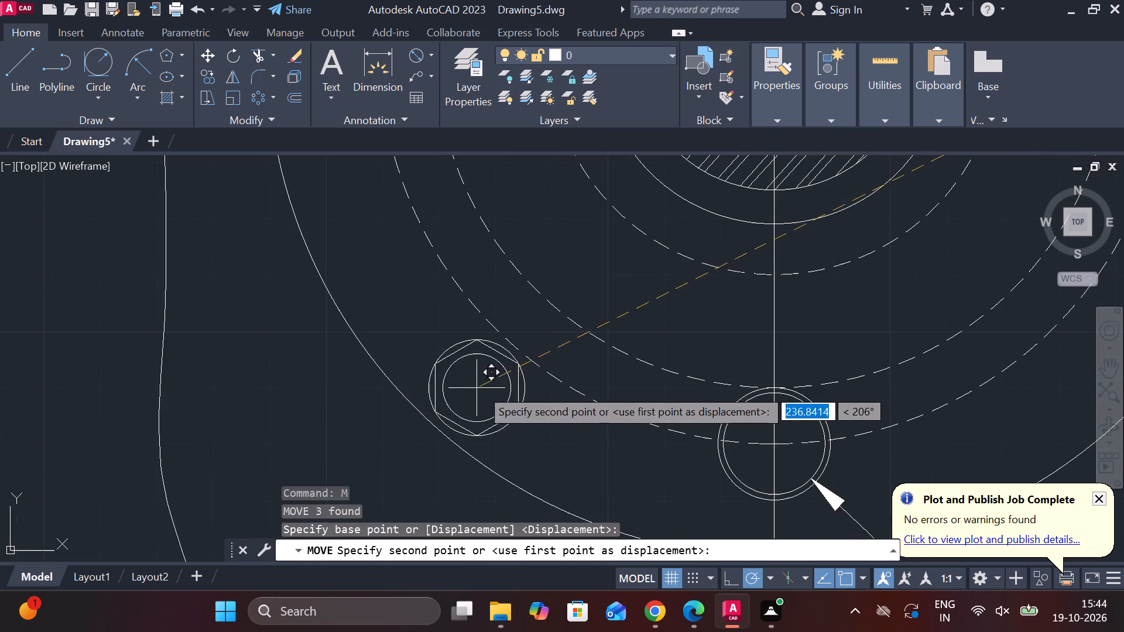
middle_click_drag(581, 391, 405, 395)
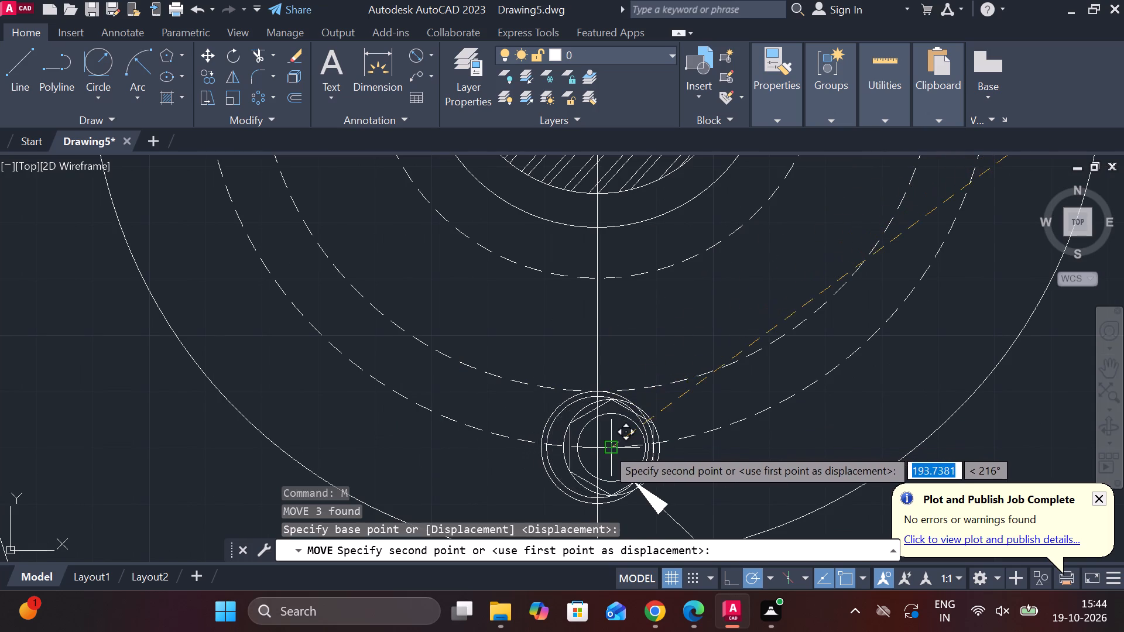
left_click(591, 447)
key("Escape")
Erase the two original hole circles surrounding the bolt head at the side view's bottom hole.
left_click(645, 411)
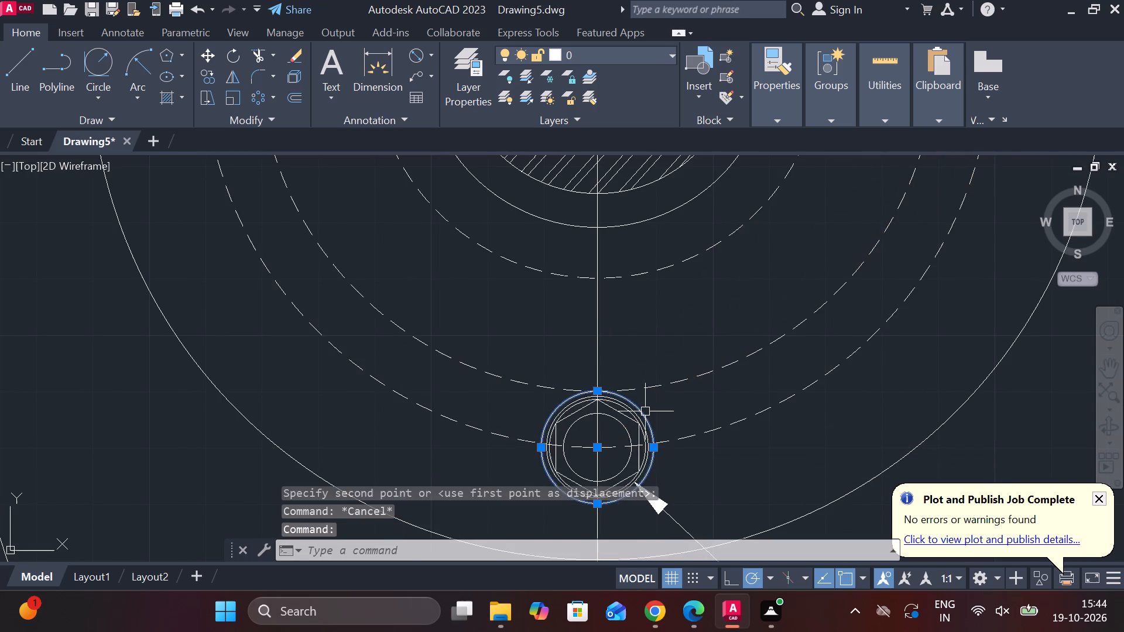
scroll(645, 411, "up", 2)
left_click(624, 418)
type("E")
key("space")
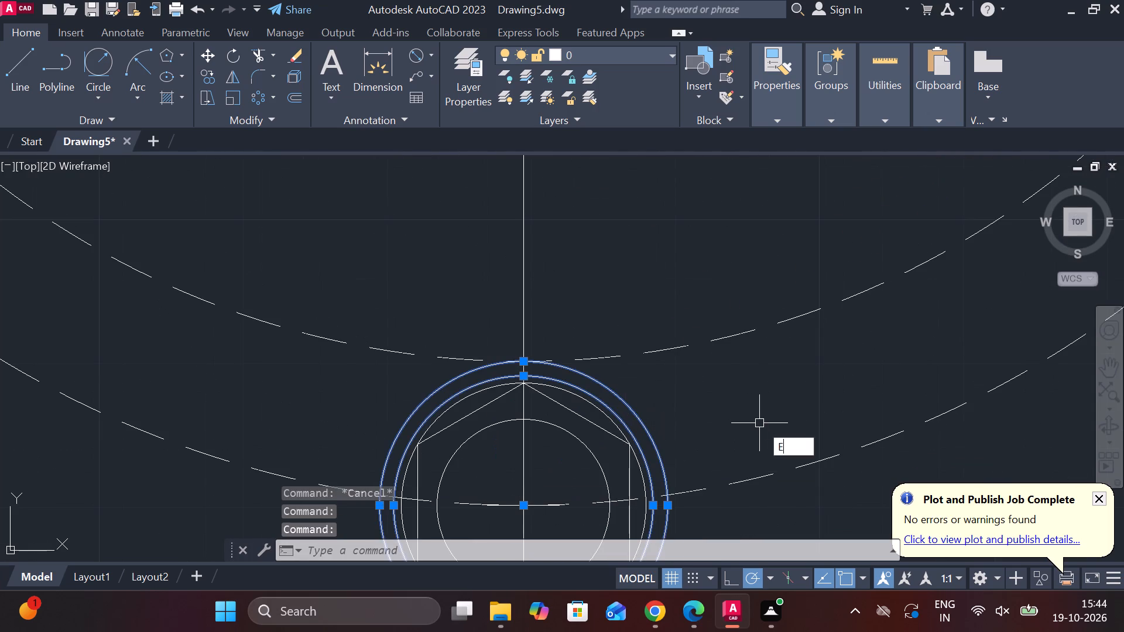
Erase the 3*Ø18 leader dimension at the bottom hole of the assembly's side view.
scroll(759, 423, "down", 4)
scroll(806, 443, "down", 1)
middle_click_drag(806, 443, 789, 443)
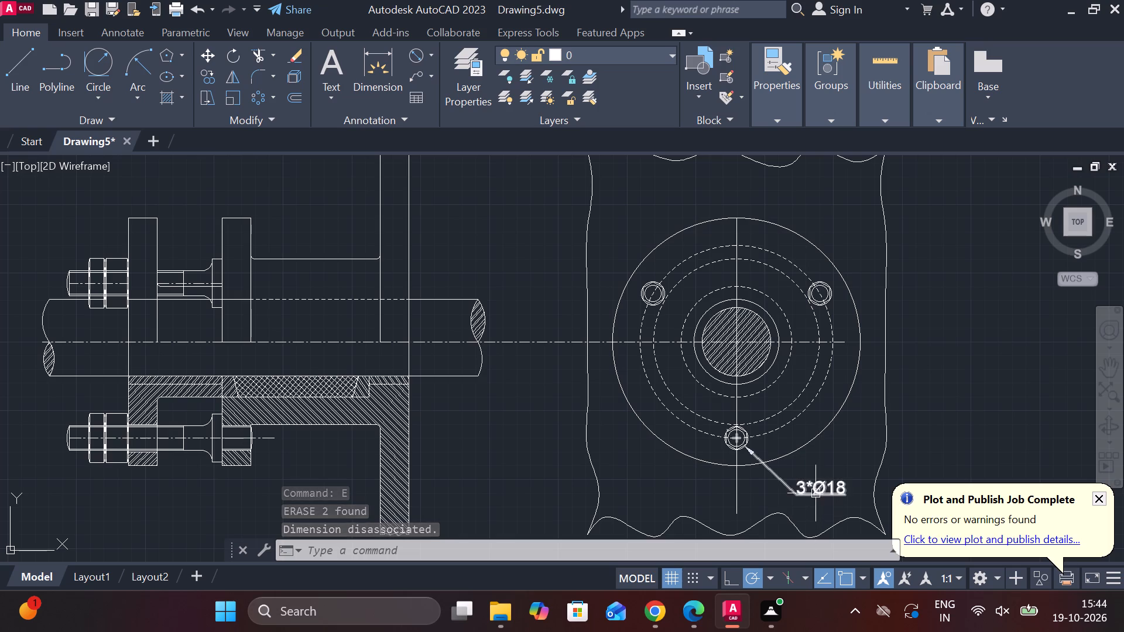
left_click(815, 493)
type("E")
key("space")
Copy the HALF SECTIONAL FRONT VIEW label and place the copy beneath the assembly's side view.
scroll(827, 483, "down", 1)
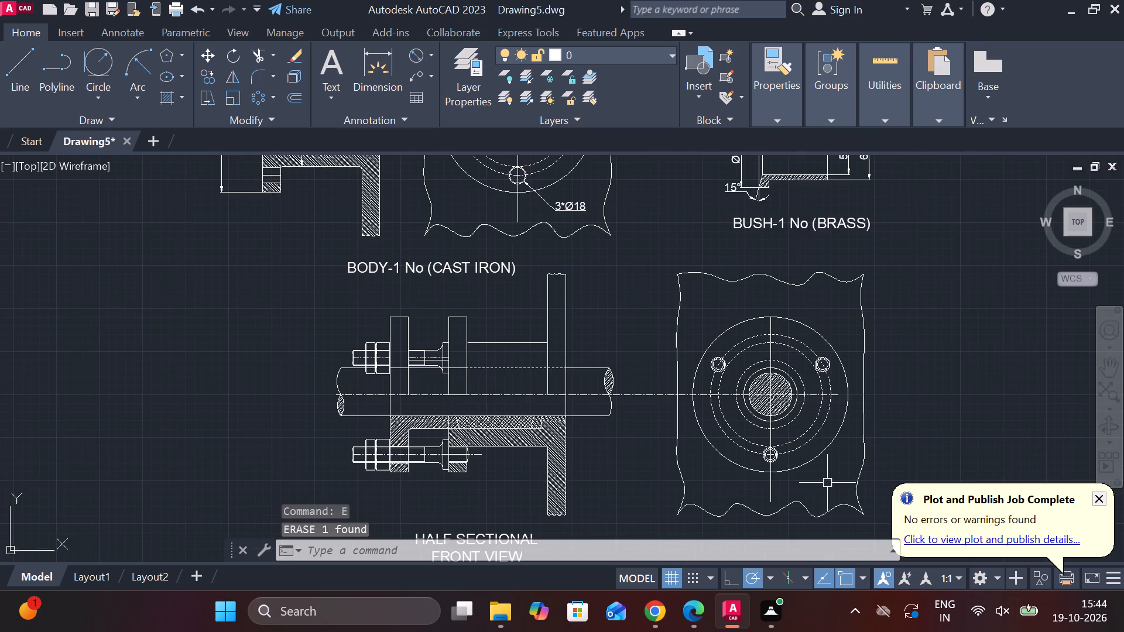
middle_click_drag(811, 476, 699, 427)
middle_click_drag(434, 447, 446, 351)
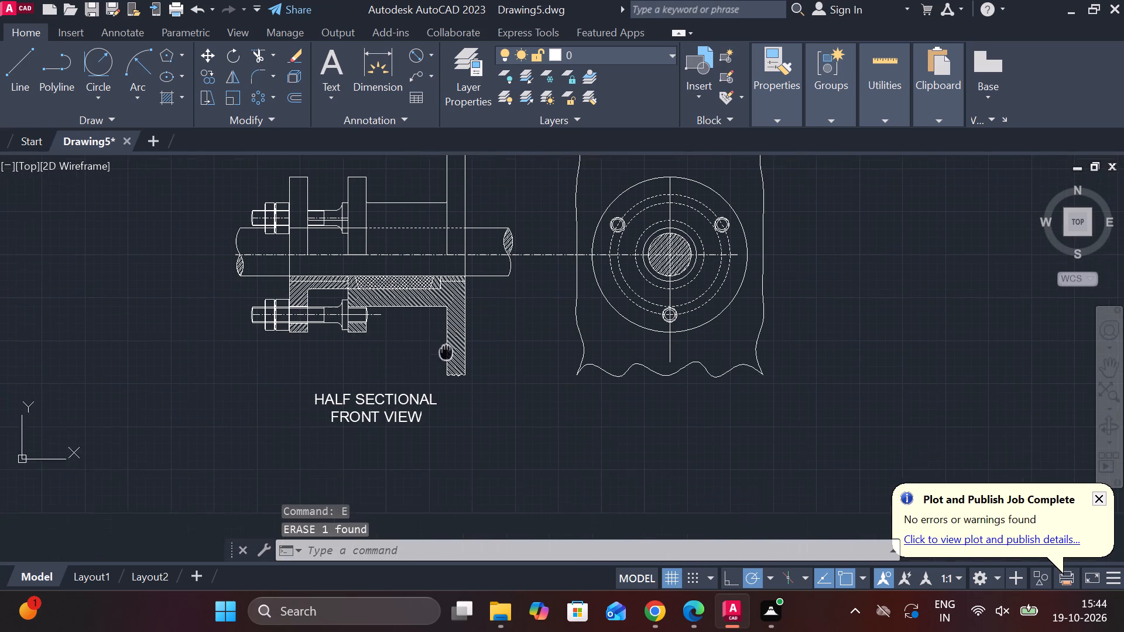
left_click(389, 389)
key("ctrl+c")
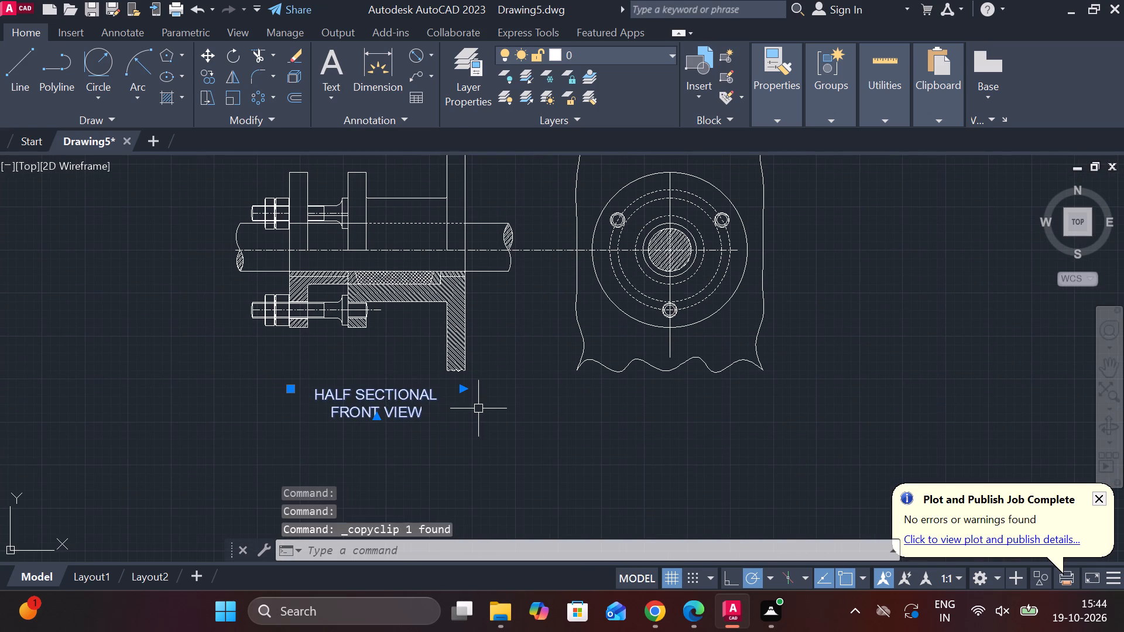
key("ctrl+v")
left_click(581, 419)
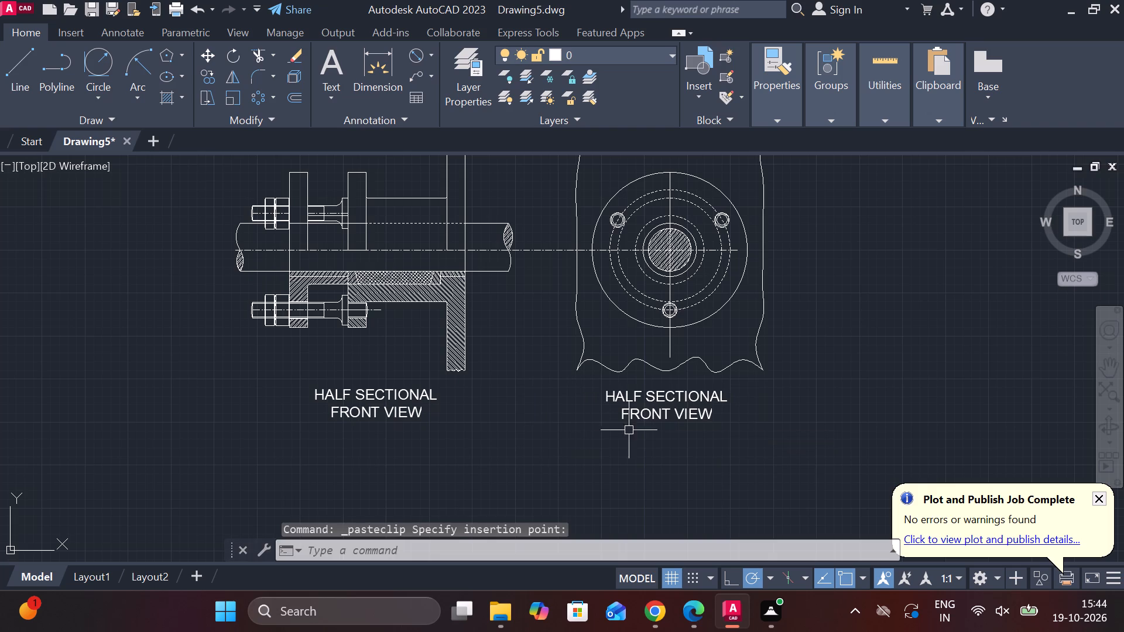
Change the copied label beneath the side view to read SIDE VIEW.
double_click(653, 399)
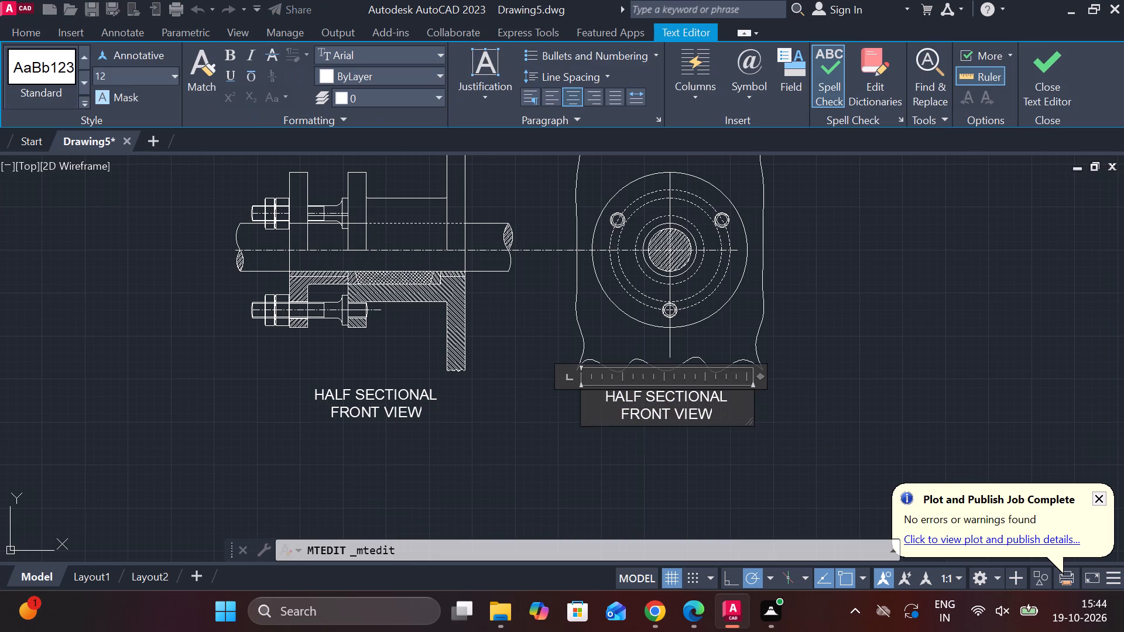
left_click(671, 414)
key("BackSpace")
key("BackSpace")
key("BackSpace")
key("BackSpace")
key("BackSpace")
key("BackSpace")
key("BackSpace")
key("BackSpace")
key("BackSpace")
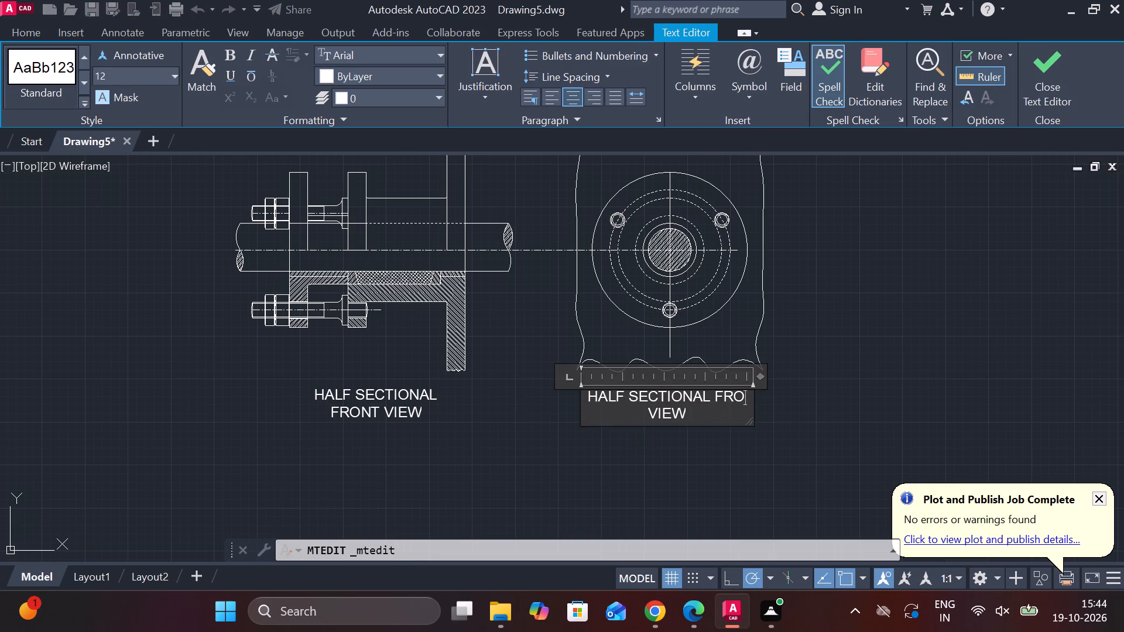
key("BackSpace")
key("BackSpace")
key("BackSpace")
key("BackSpace")
key("BackSpace")
key("BackSpace")
key("BackSpace")
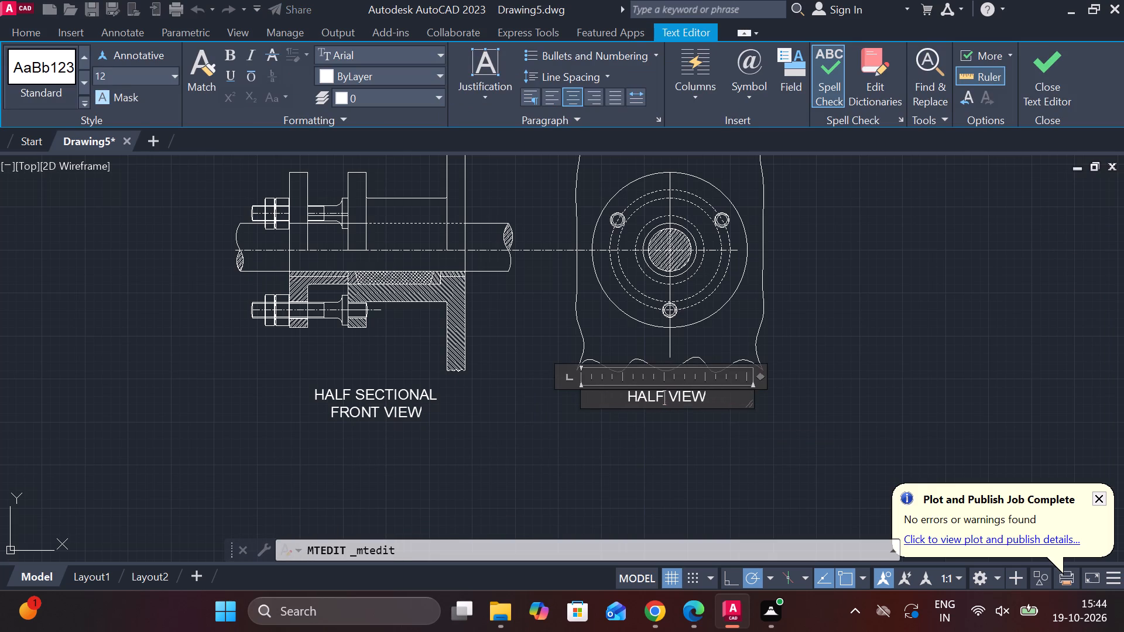
key("BackSpace")
key("BackSpace")
key("BackSpace")
key("BackSpace")
type("SIDE")
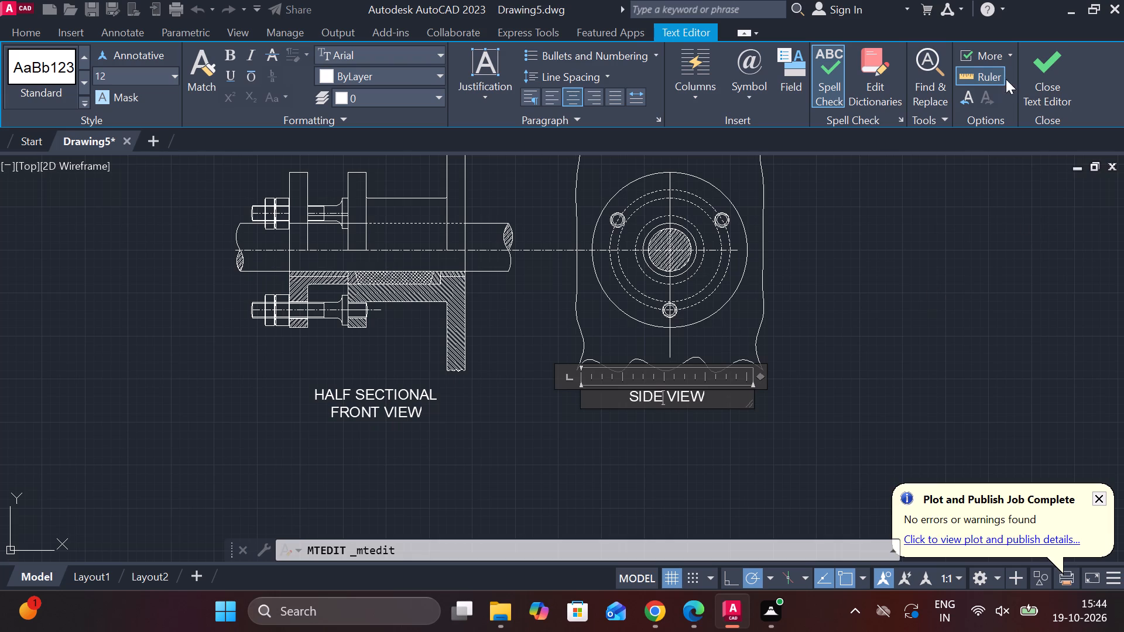
left_click(1031, 77)
Move the nut and lock nut details with their dimensions and label closer to the two bush drawings.
scroll(824, 354, "down", 2)
middle_click_drag(821, 365, 735, 410)
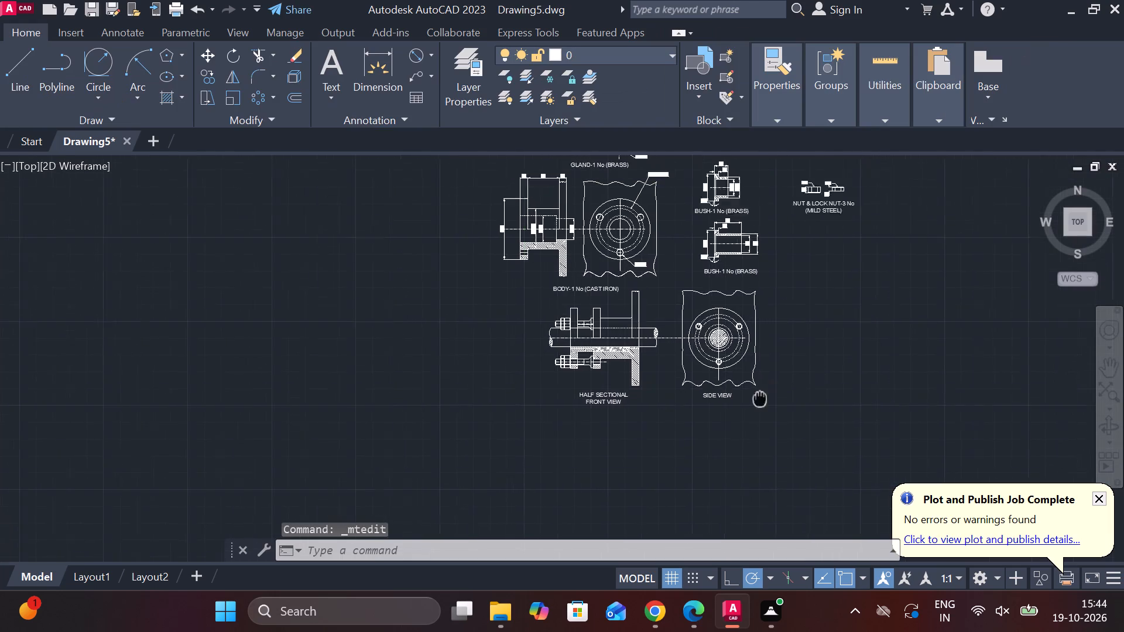
middle_click_drag(735, 410, 668, 438)
scroll(618, 412, "up", 1)
middle_click_drag(618, 412, 634, 414)
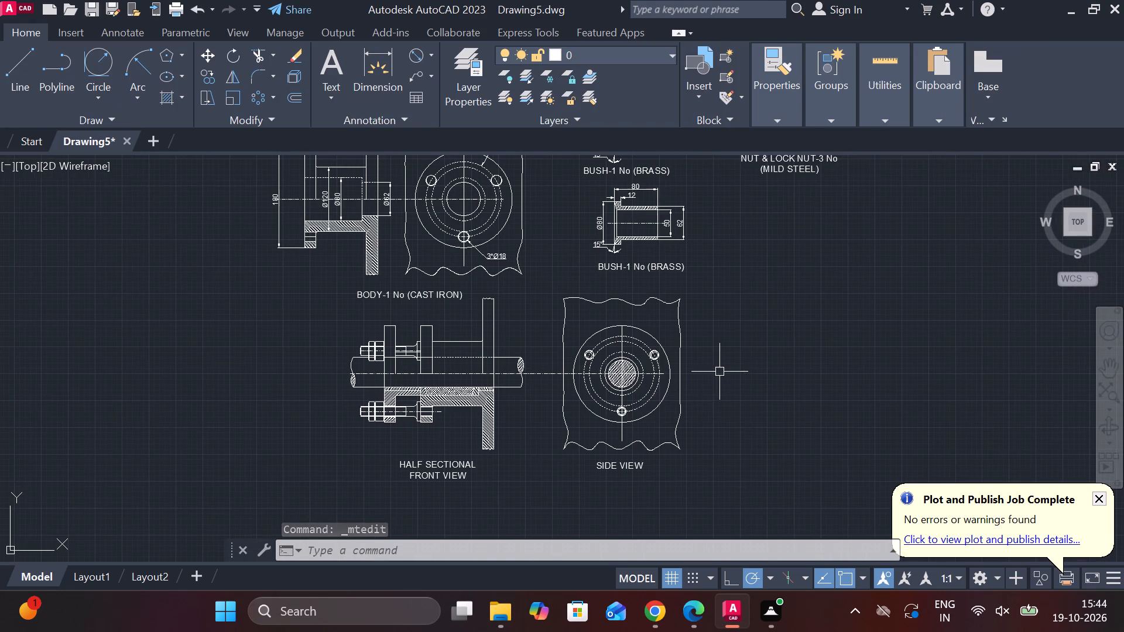
middle_click_drag(721, 372, 757, 451)
middle_click_drag(752, 416, 735, 416)
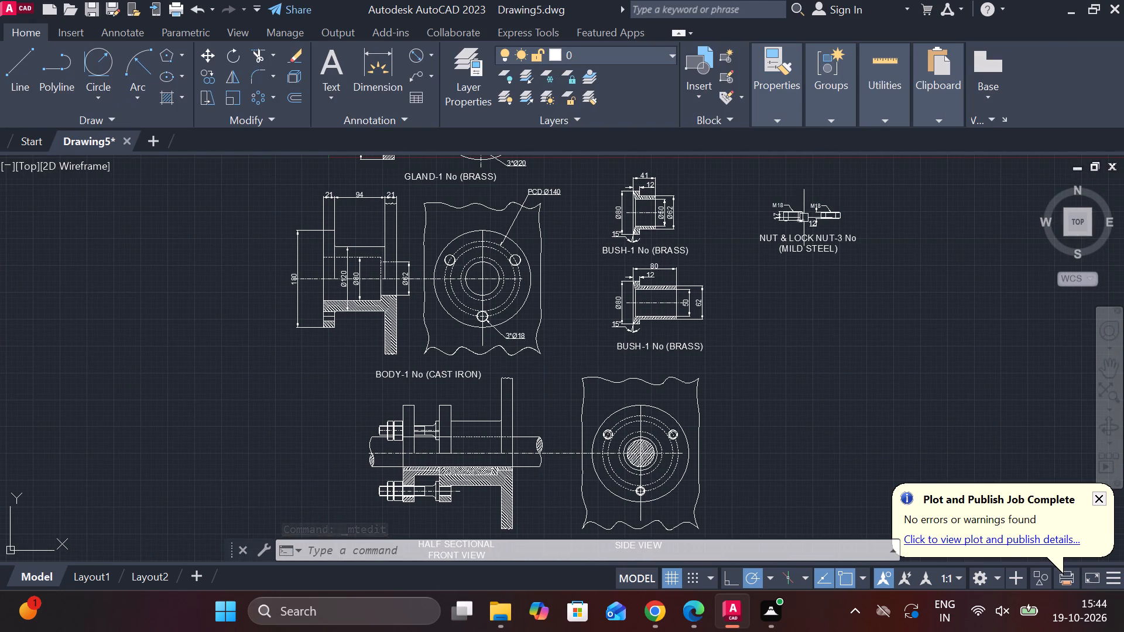
left_click(749, 186)
left_click(886, 326)
key("m")
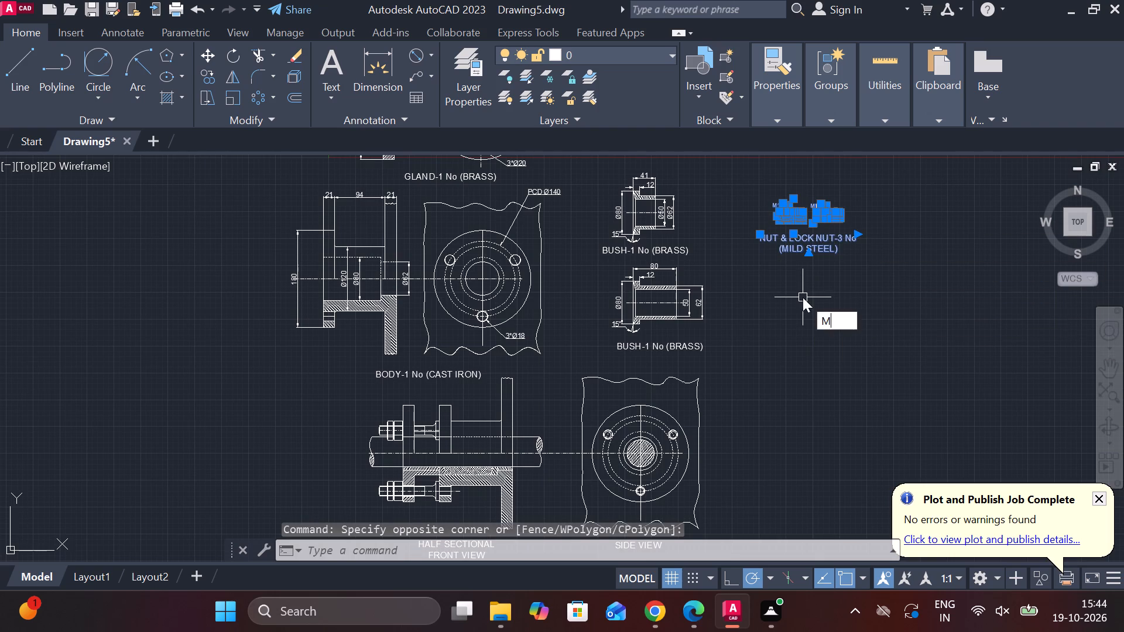
key("Return")
left_click(803, 300)
middle_click_drag(749, 334, 750, 348)
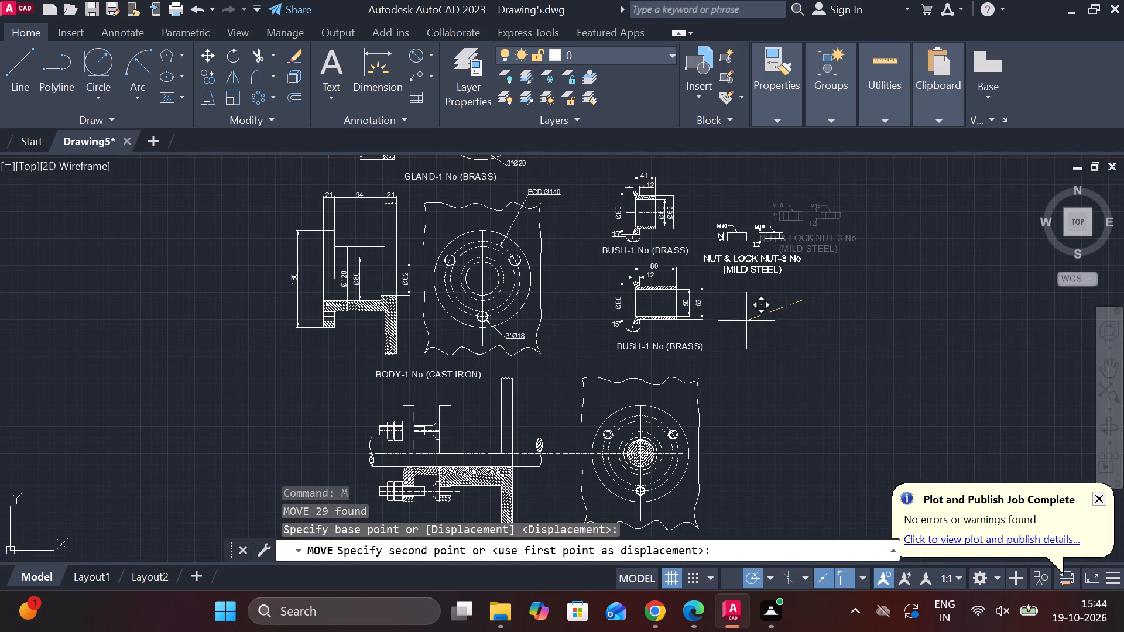
middle_click_drag(750, 348, 747, 410)
left_click(751, 381)
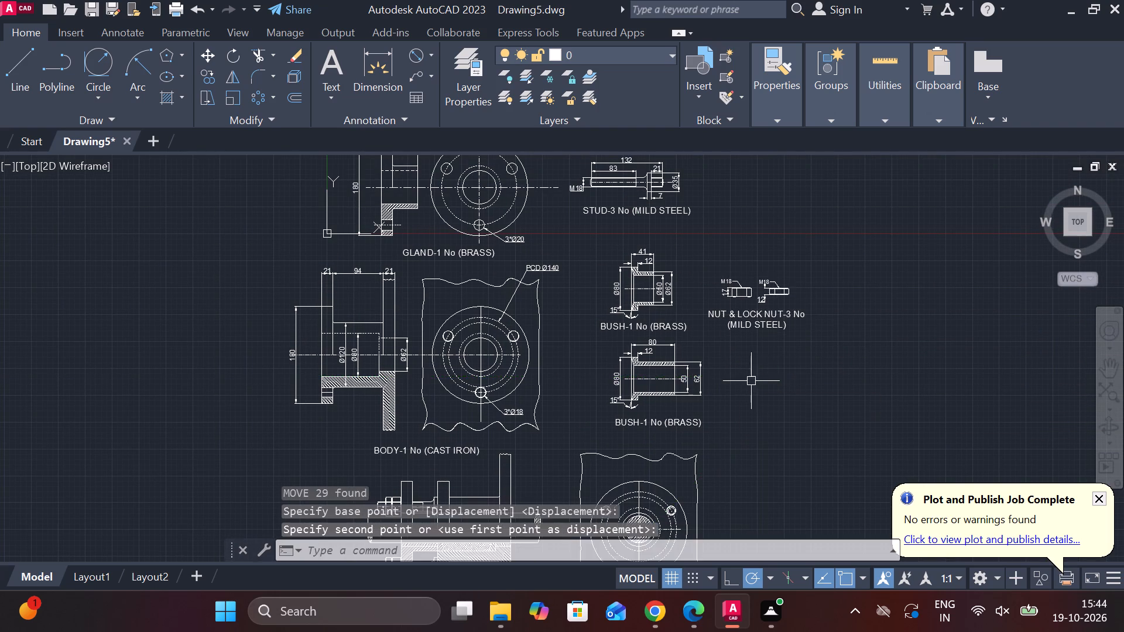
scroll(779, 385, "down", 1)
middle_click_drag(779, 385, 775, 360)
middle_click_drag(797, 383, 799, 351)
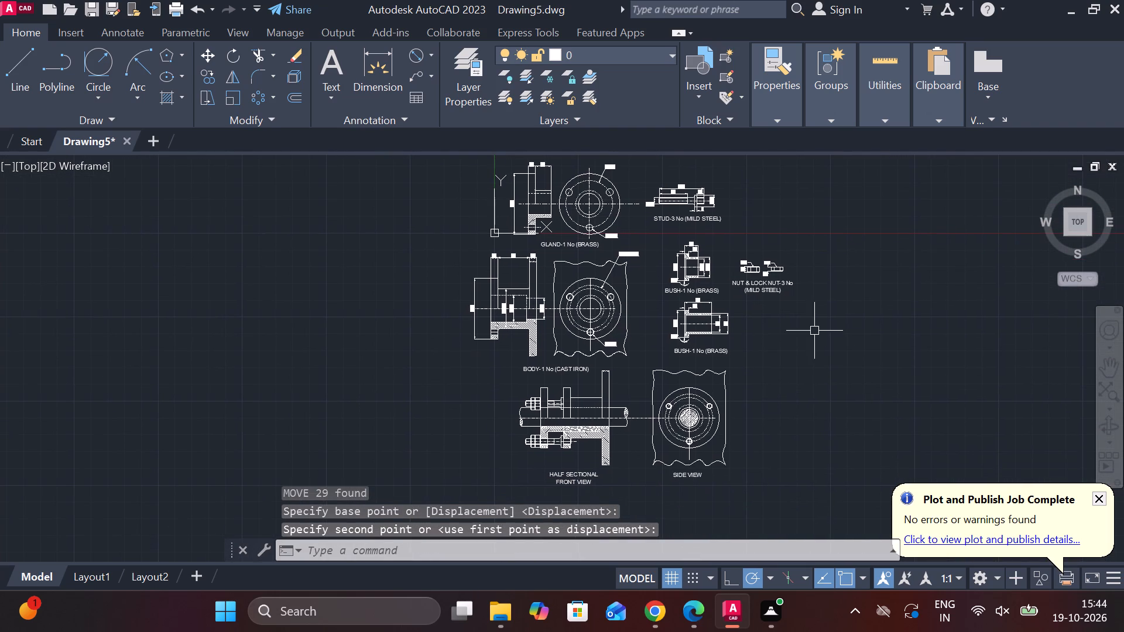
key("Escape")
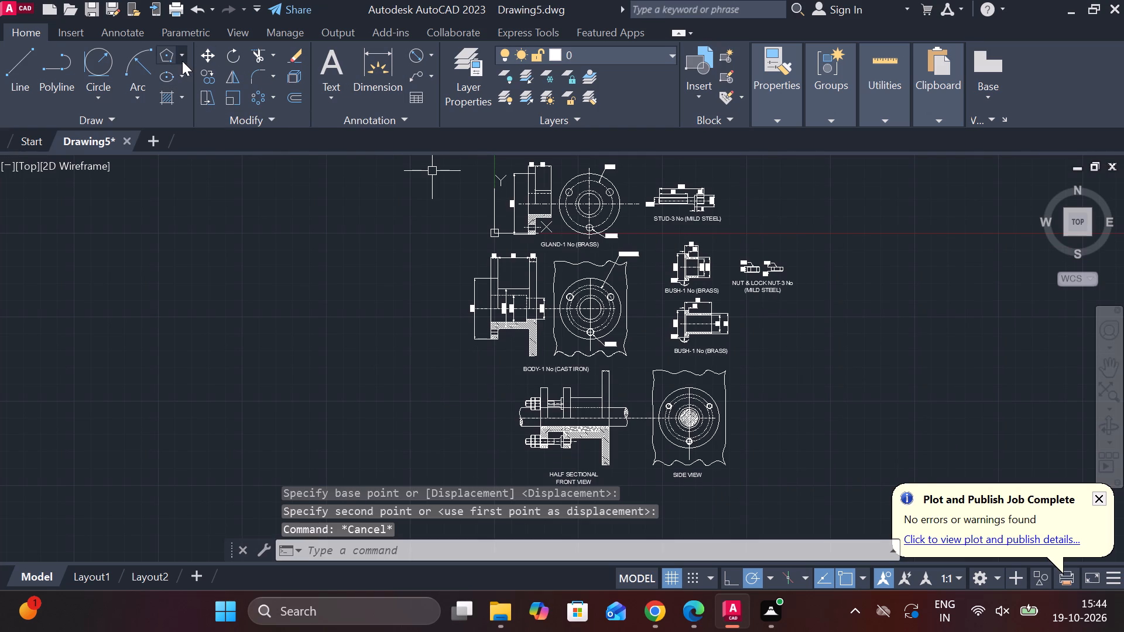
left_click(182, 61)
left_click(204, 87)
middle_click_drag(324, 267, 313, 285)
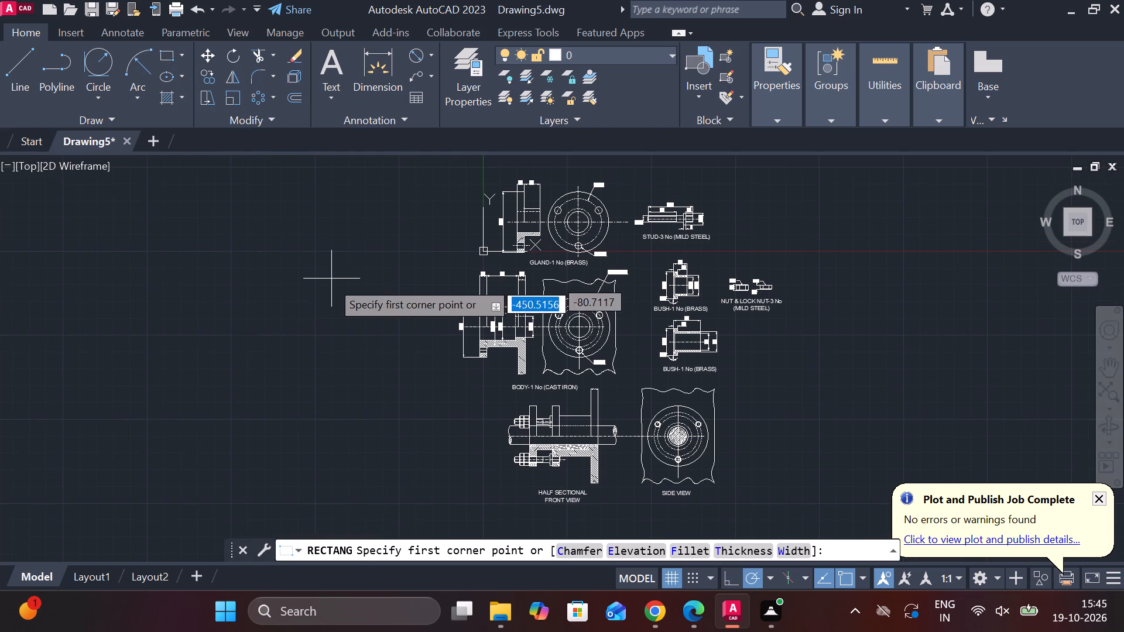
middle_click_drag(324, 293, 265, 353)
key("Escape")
Copy the GLAND-1 No (BRASS) label and place the copy above the gland drawing.
scroll(579, 229, "up", 1)
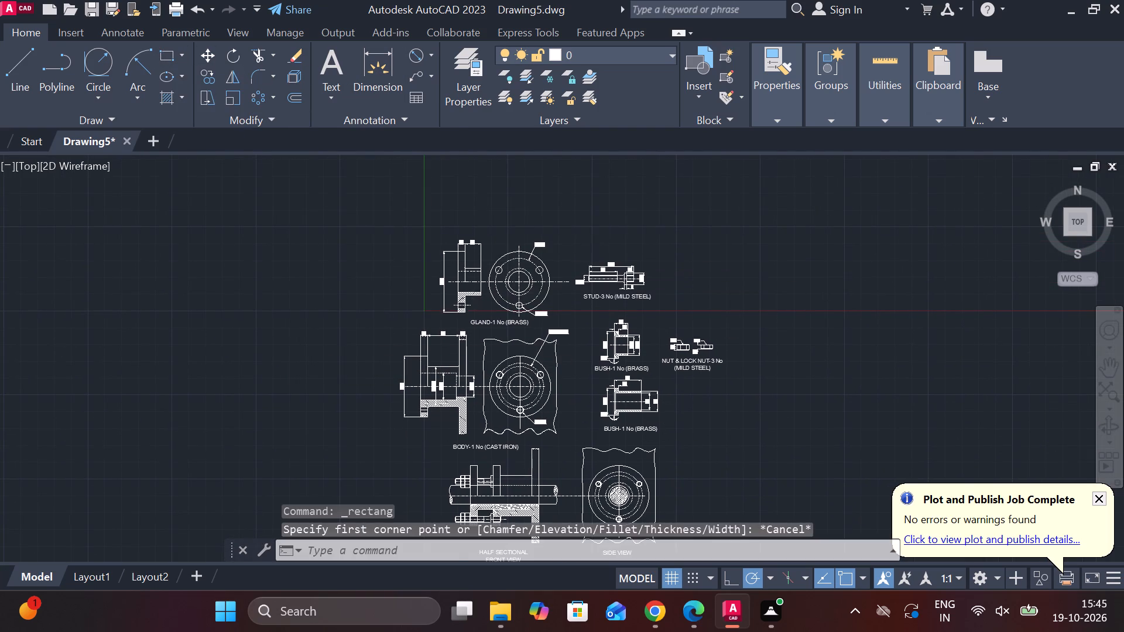
scroll(579, 229, "up", 1)
middle_click_drag(464, 220, 441, 220)
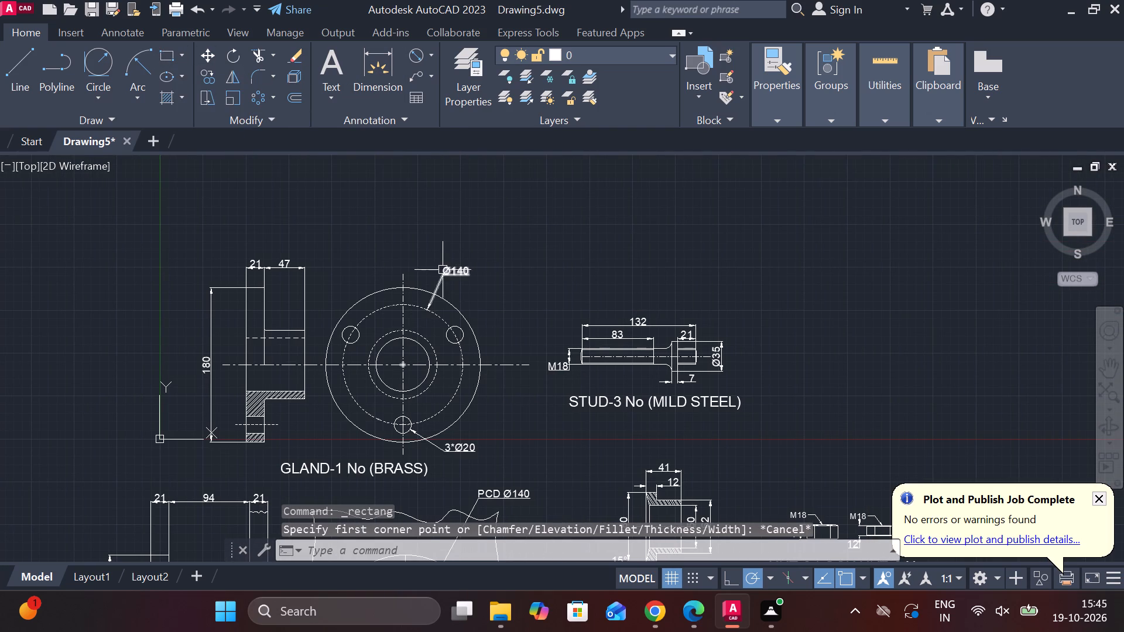
left_click(394, 470)
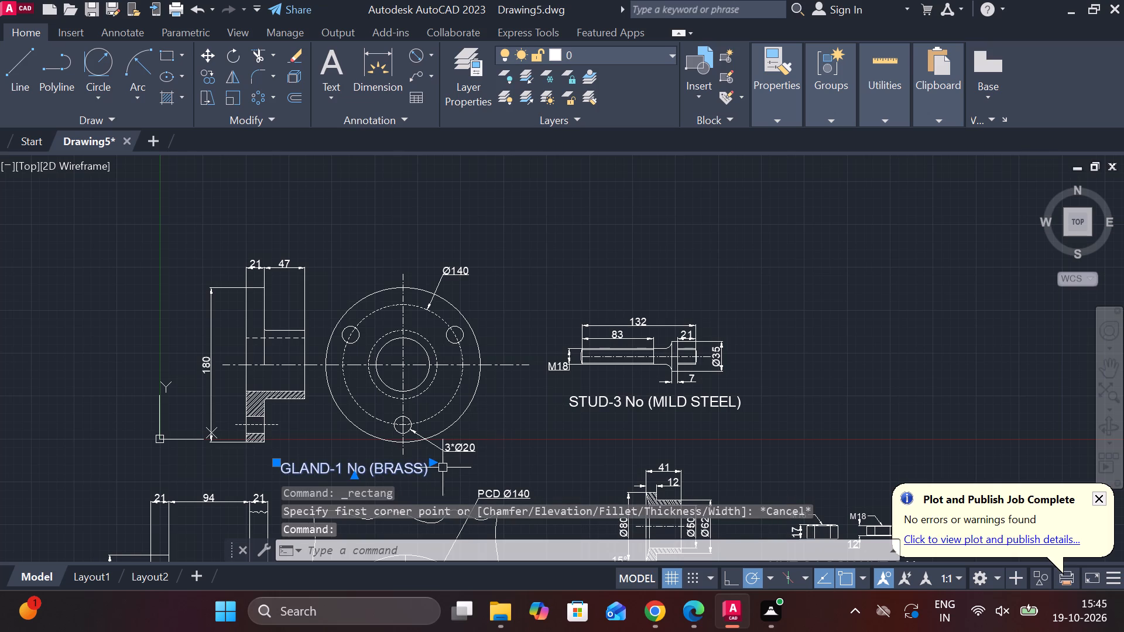
key("ctrl+c")
key("ctrl+v")
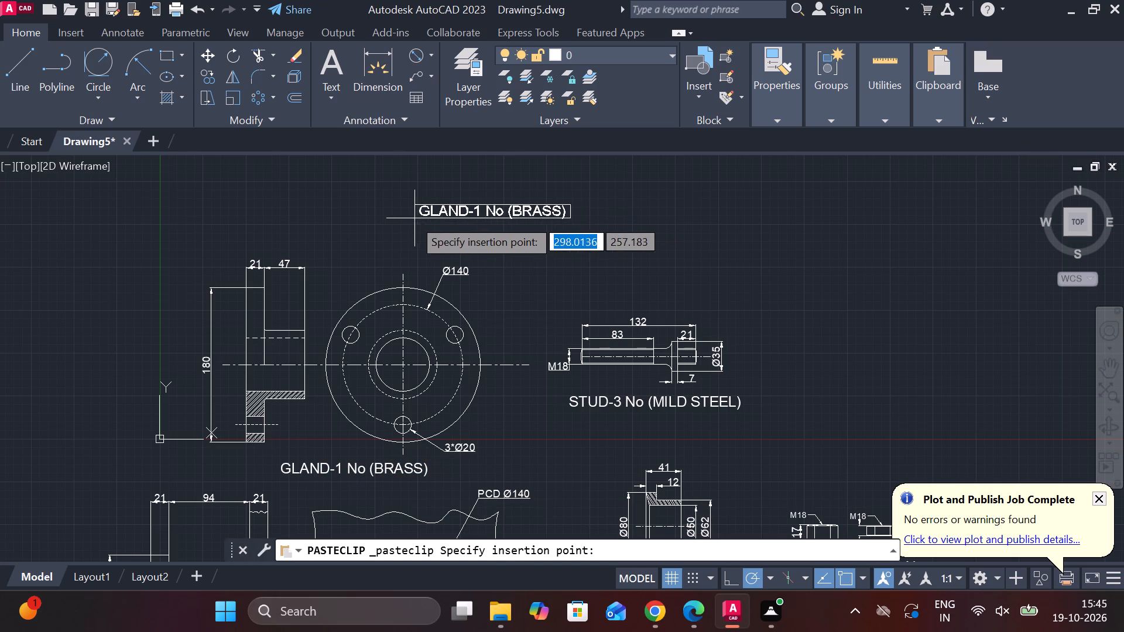
left_click(396, 218)
Set the copied label's text height to 17 and change its wording to STUFFING BOX.
double_click(436, 214)
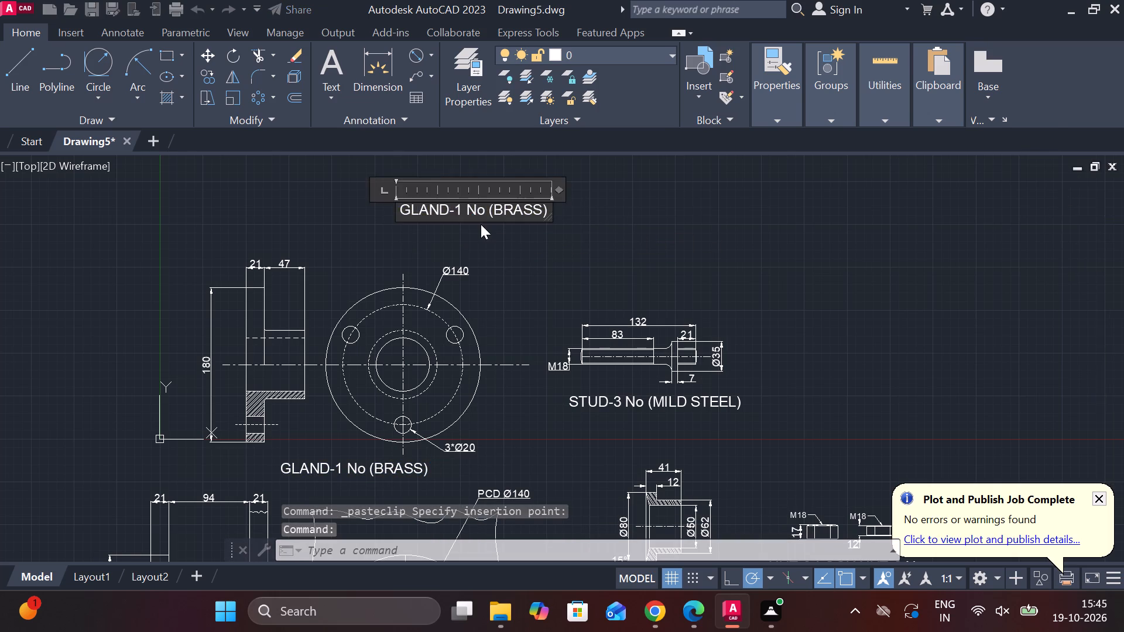
scroll(486, 224, "up", 2)
middle_click_drag(537, 207, 621, 285)
left_click_drag(725, 266, 616, 280)
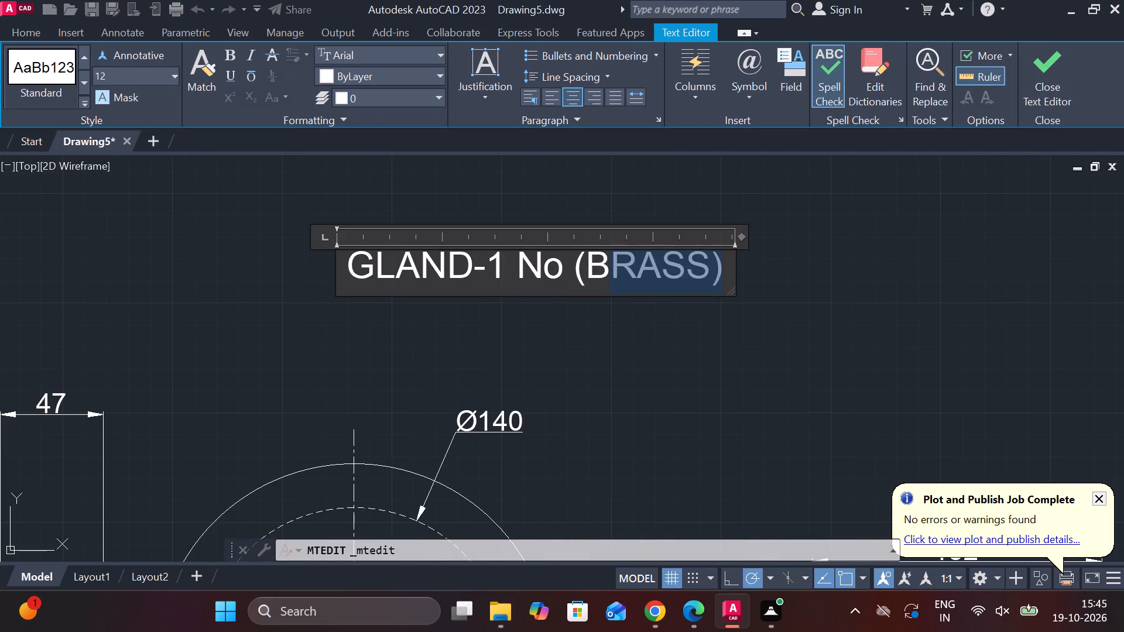
left_click_drag(616, 280, 349, 272)
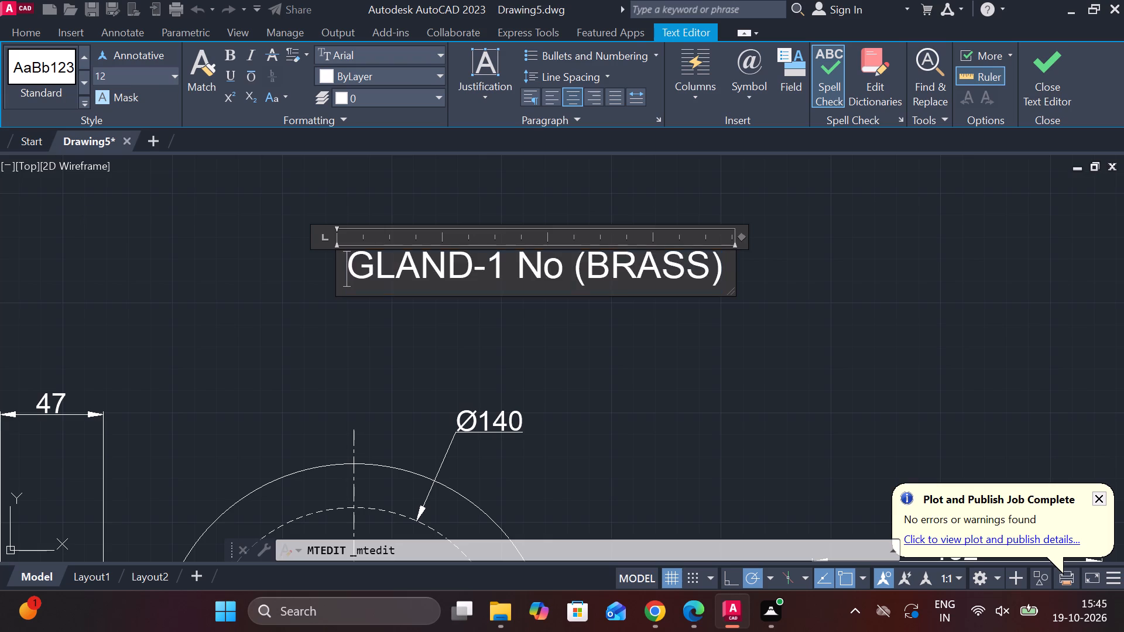
left_click(174, 77)
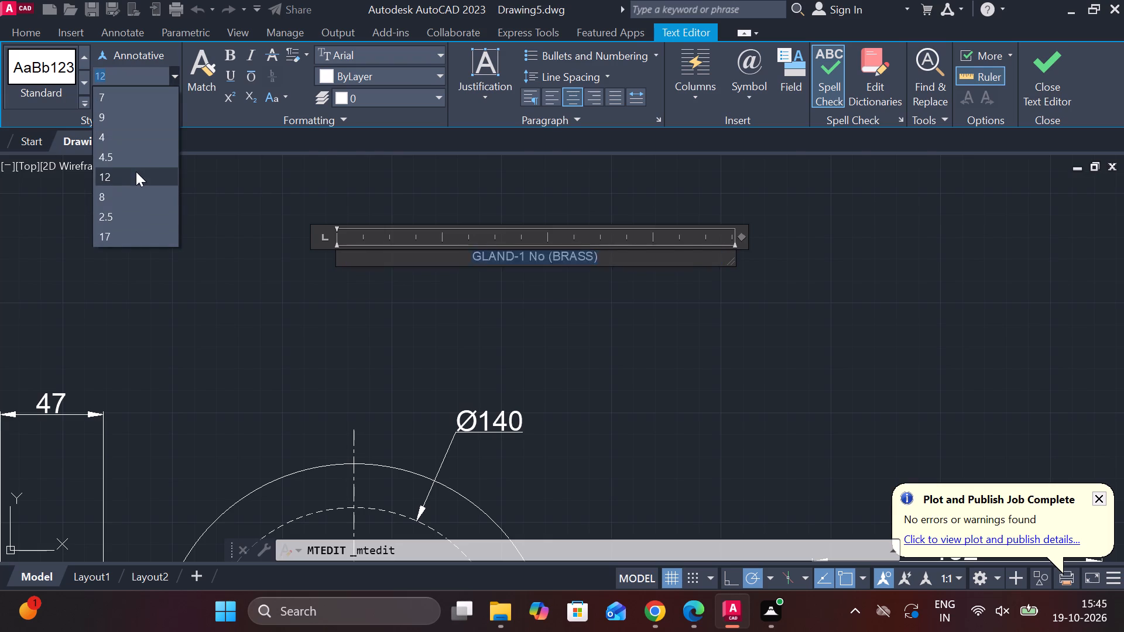
left_click(124, 230)
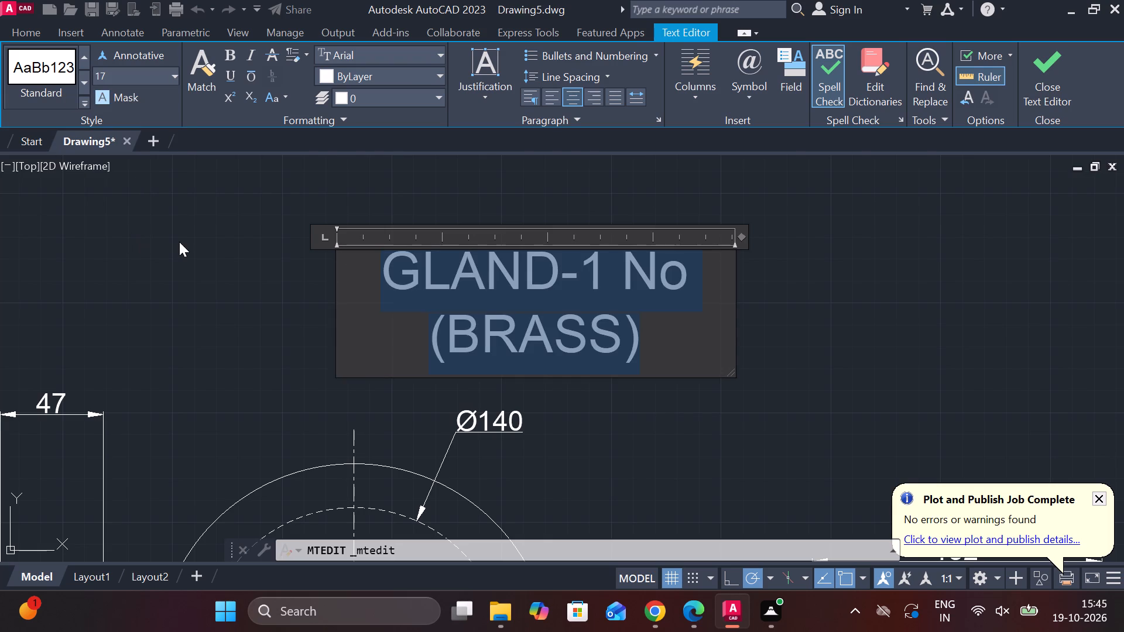
key("BackSpace")
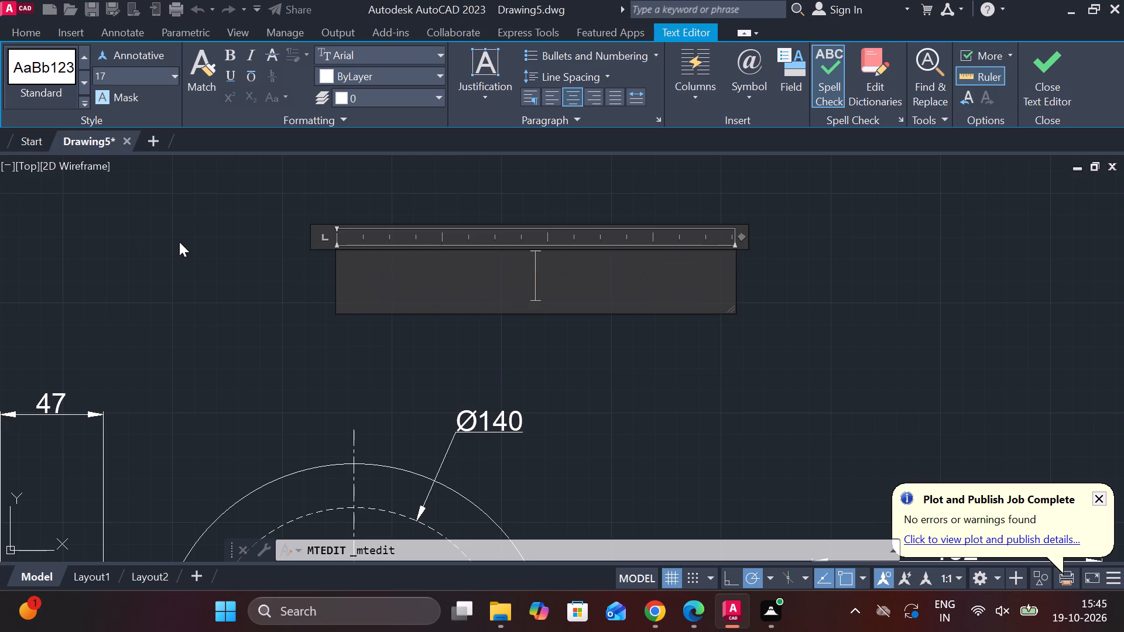
type("STUFFING BOX")
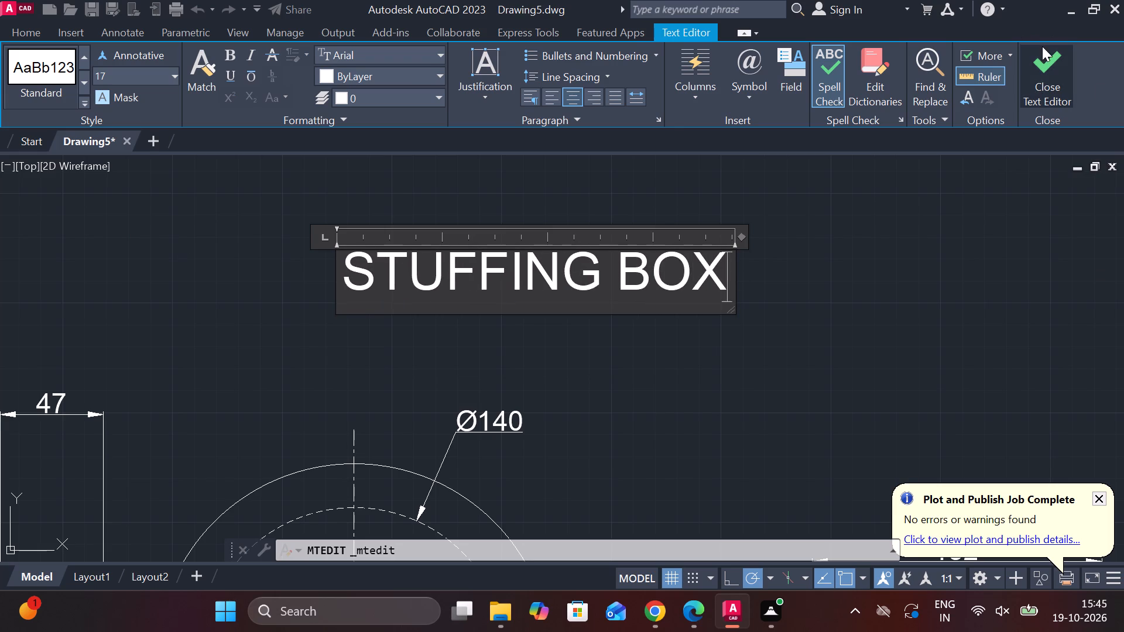
left_click(1042, 46)
scroll(854, 239, "down", 3)
left_click(804, 247)
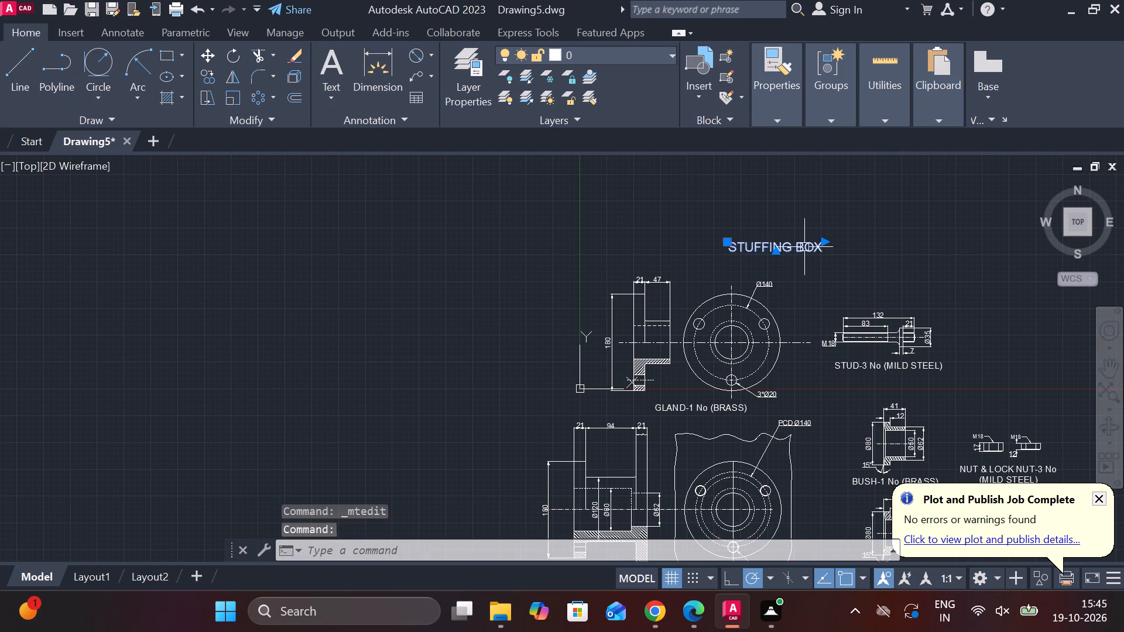
key("Escape")
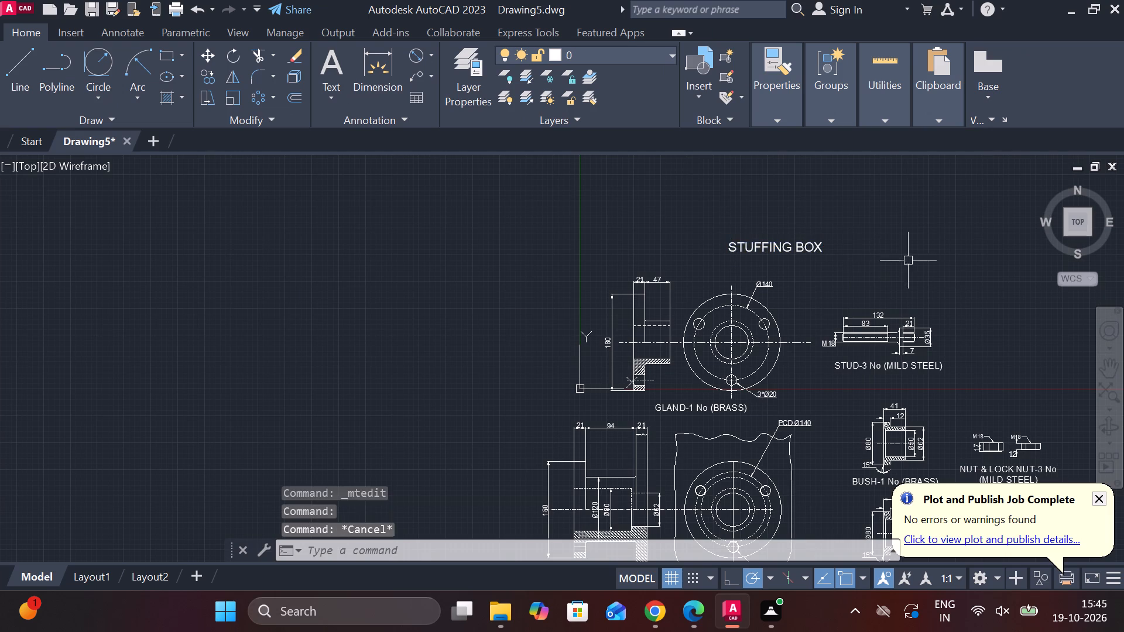
Draw a rectangular border about 1003 by 1096 around the title, all part details and the assembly views.
middle_click_drag(910, 262, 760, 218)
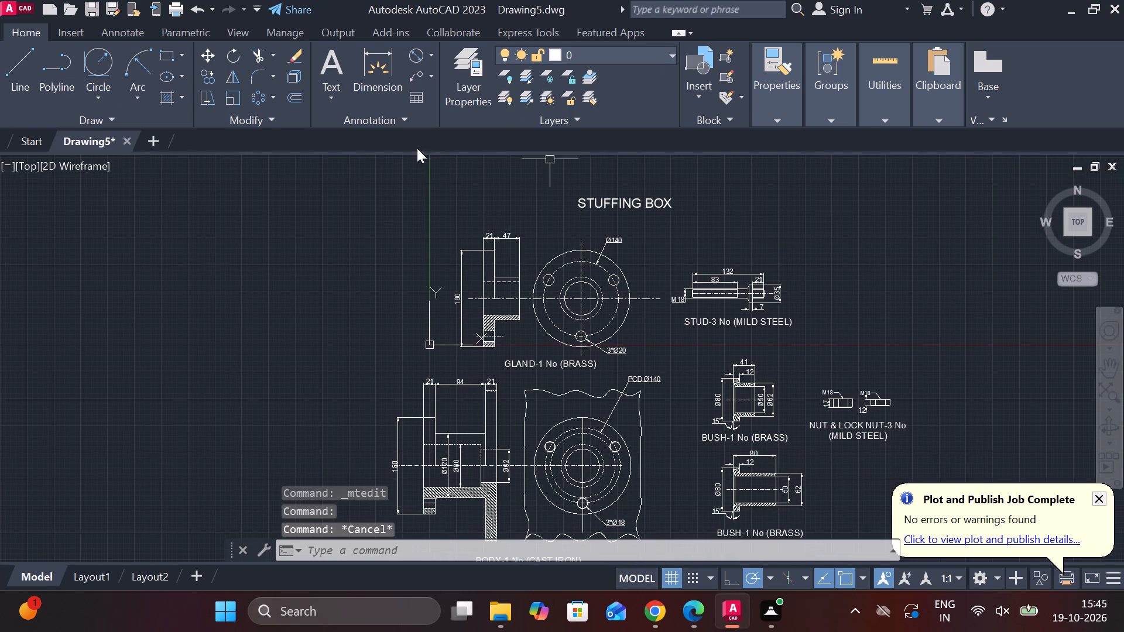
left_click(169, 54)
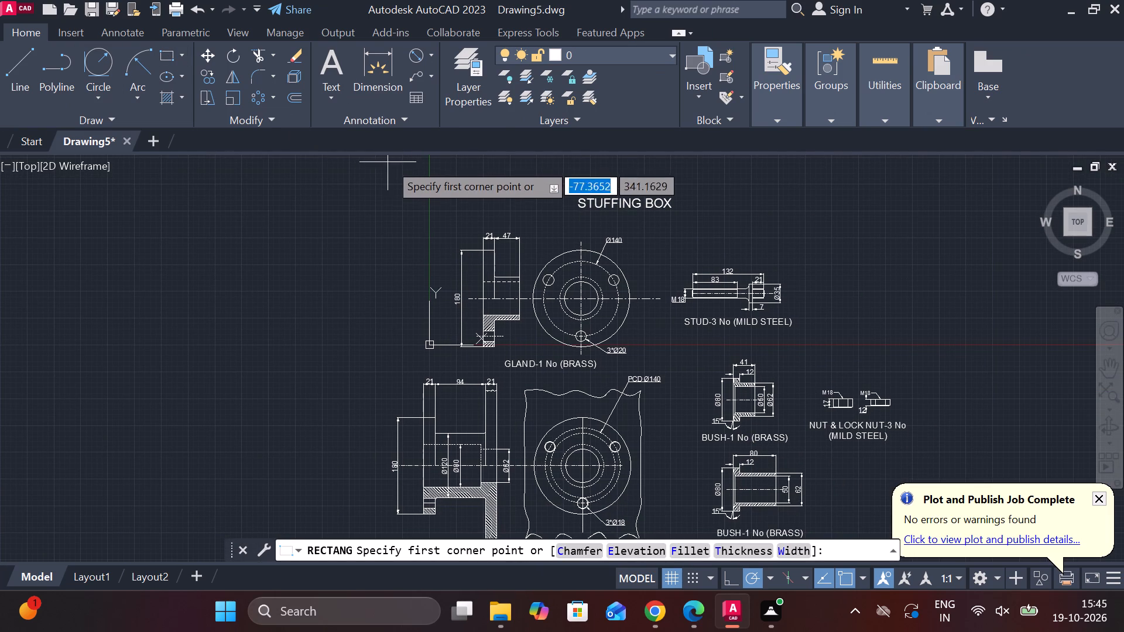
left_click(376, 177)
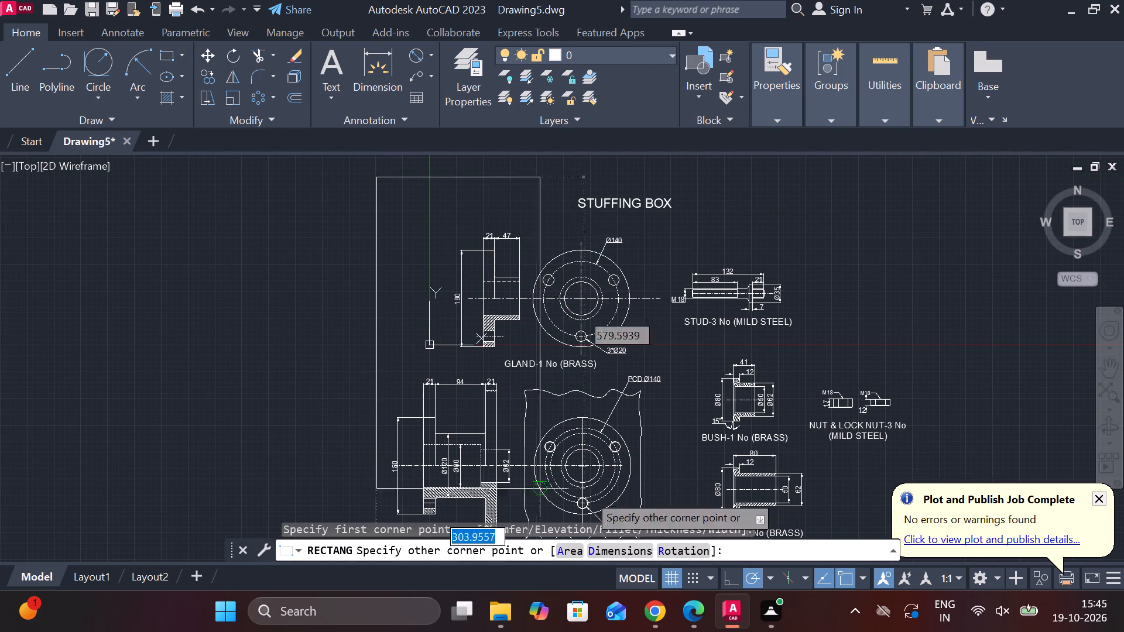
middle_click_drag(608, 441, 531, 337)
middle_click_drag(716, 431, 638, 277)
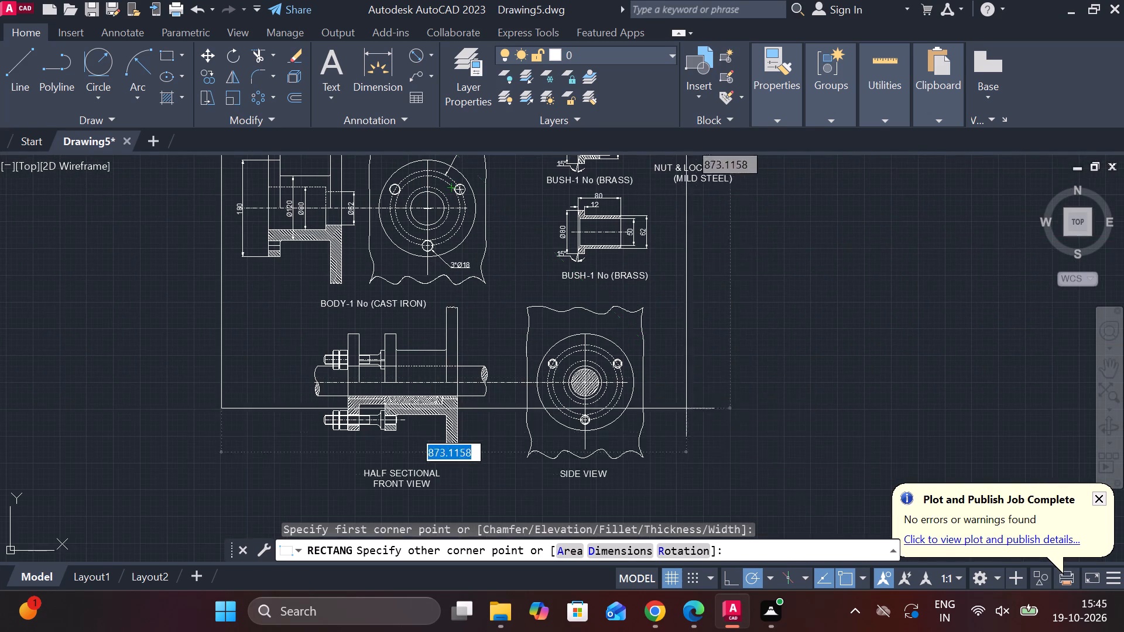
middle_click_drag(706, 460, 690, 395)
scroll(729, 440, "down", 1)
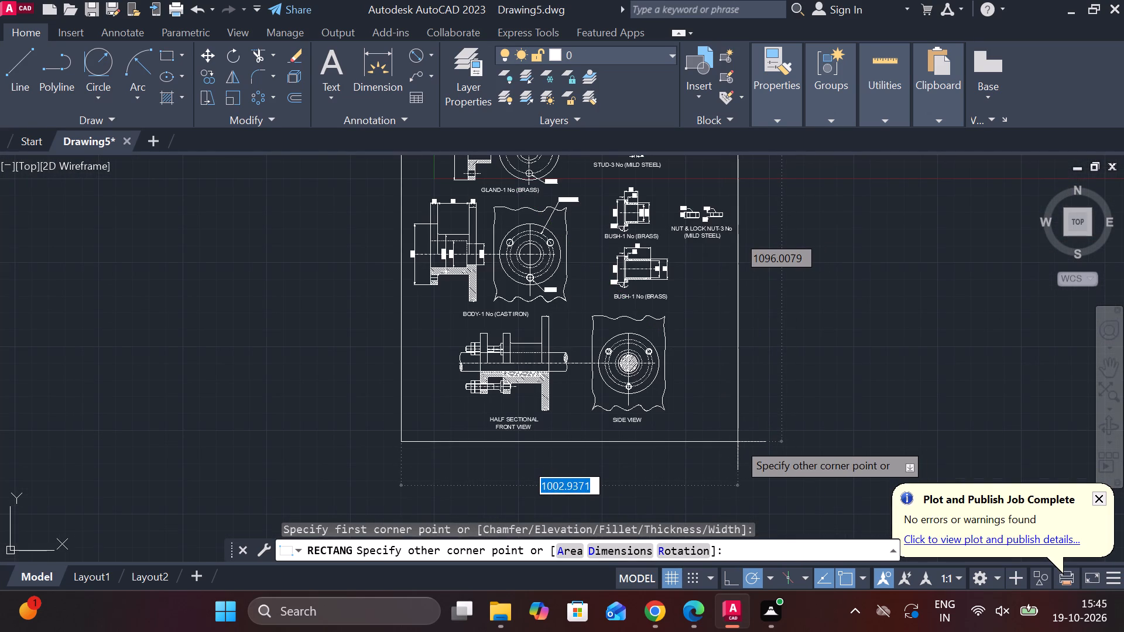
left_click(738, 442)
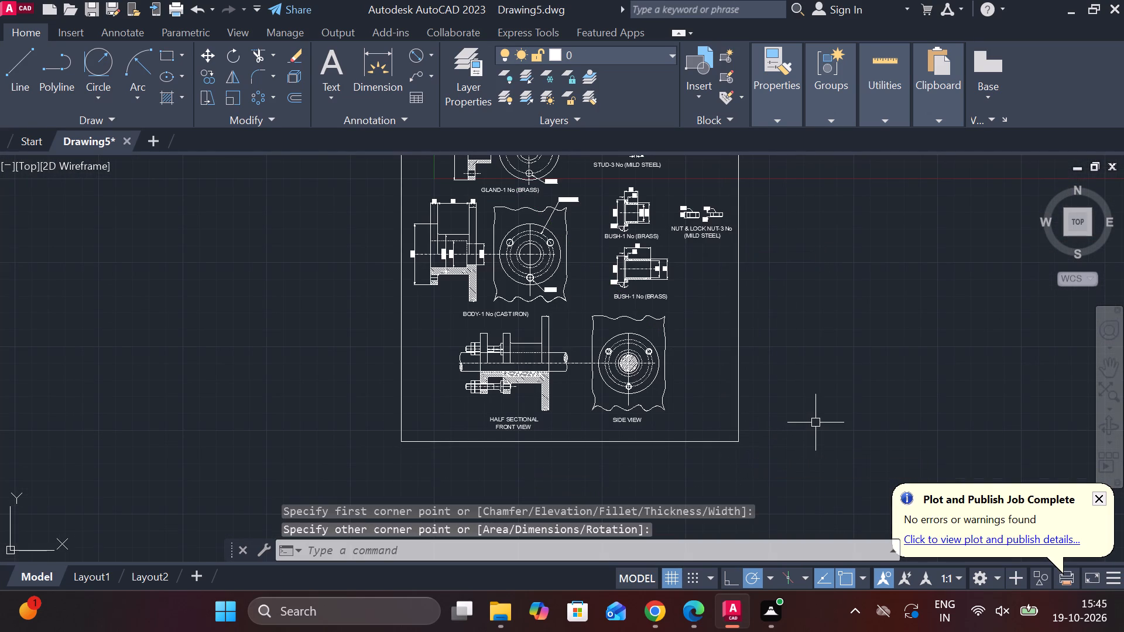
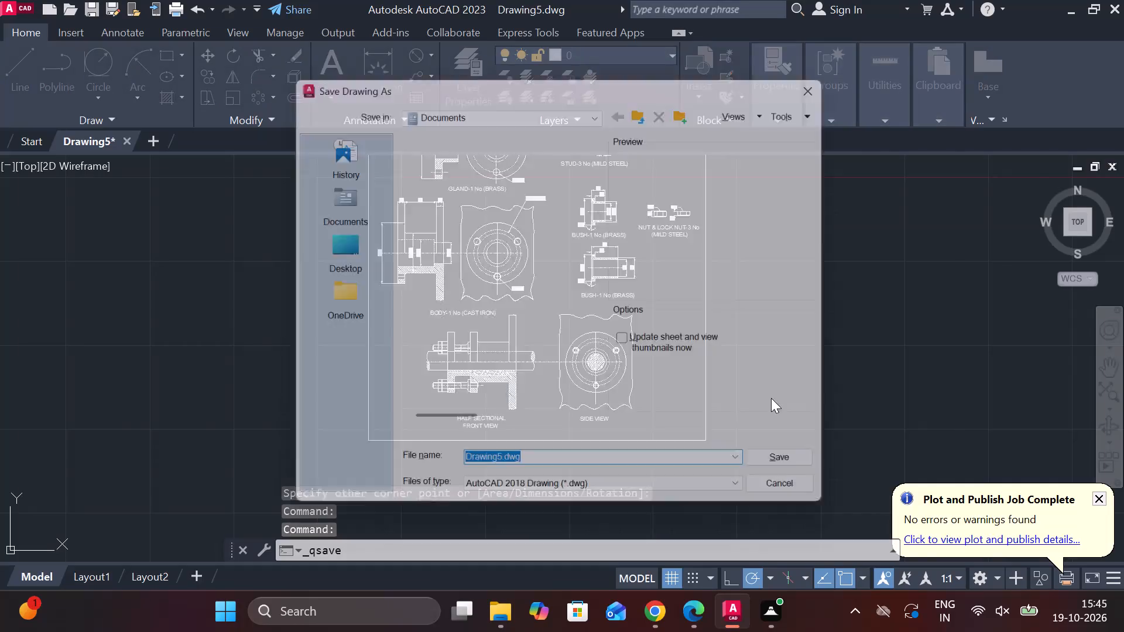
Save the drawing in the Documents folder under the name STUFFING BOX.
key("s")
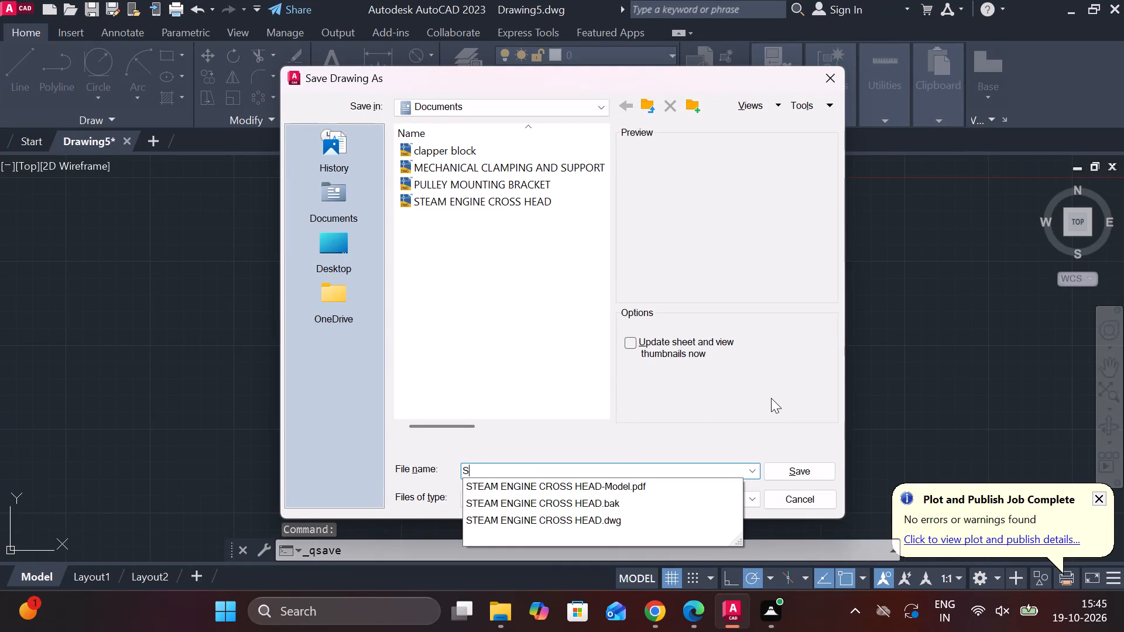
type("TUFFING BOX")
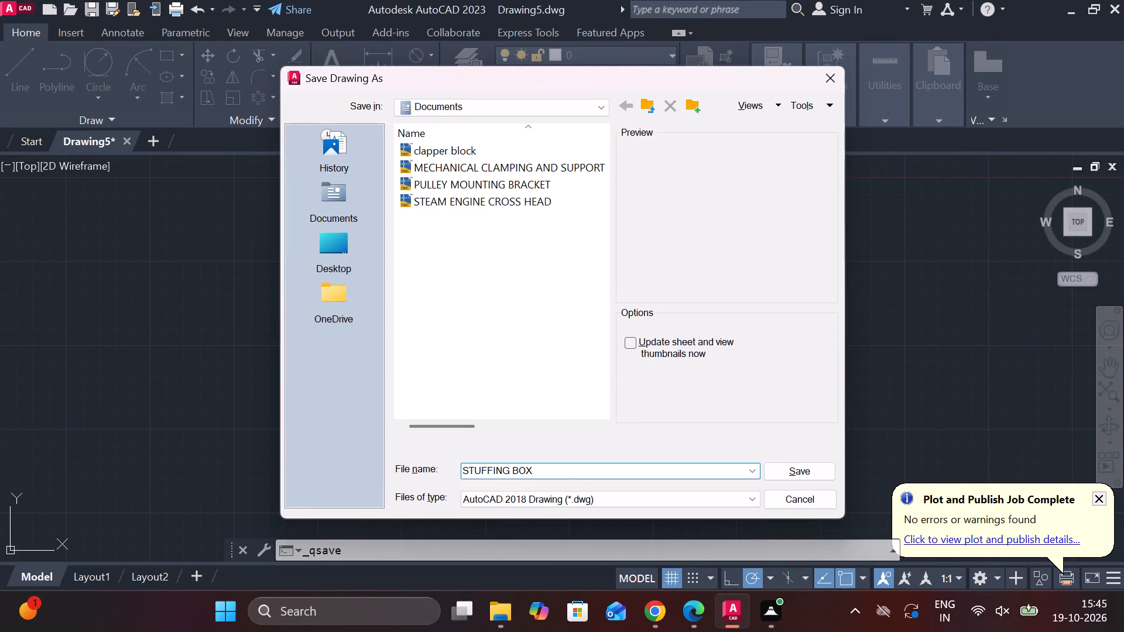
left_click(790, 476)
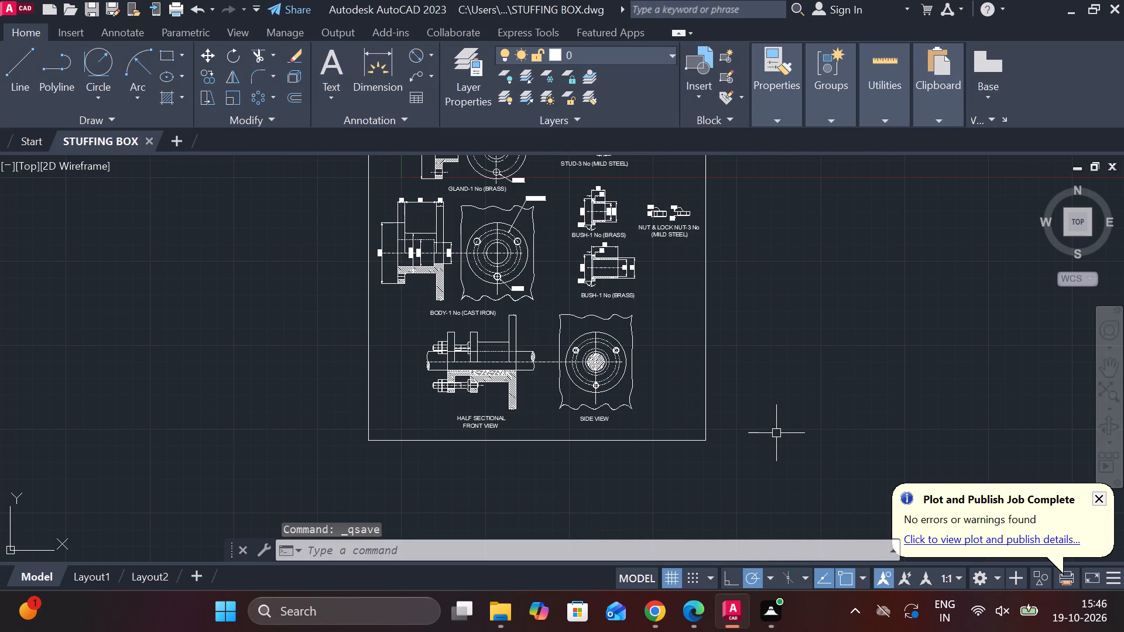
type("LOG")
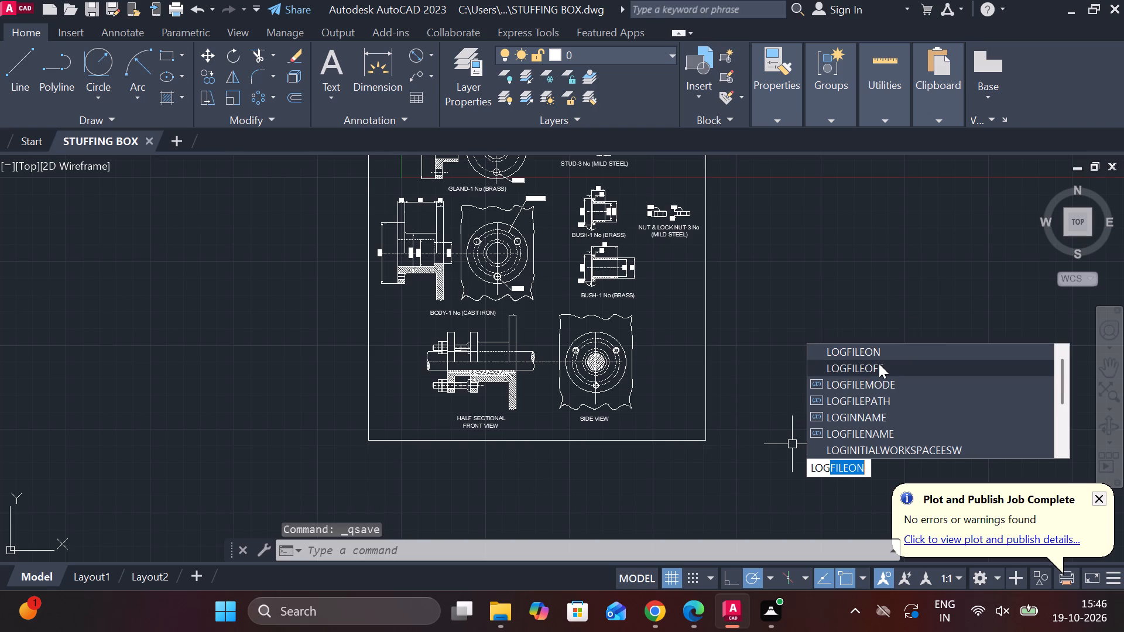
left_click(879, 363)
key("ctrl+s")
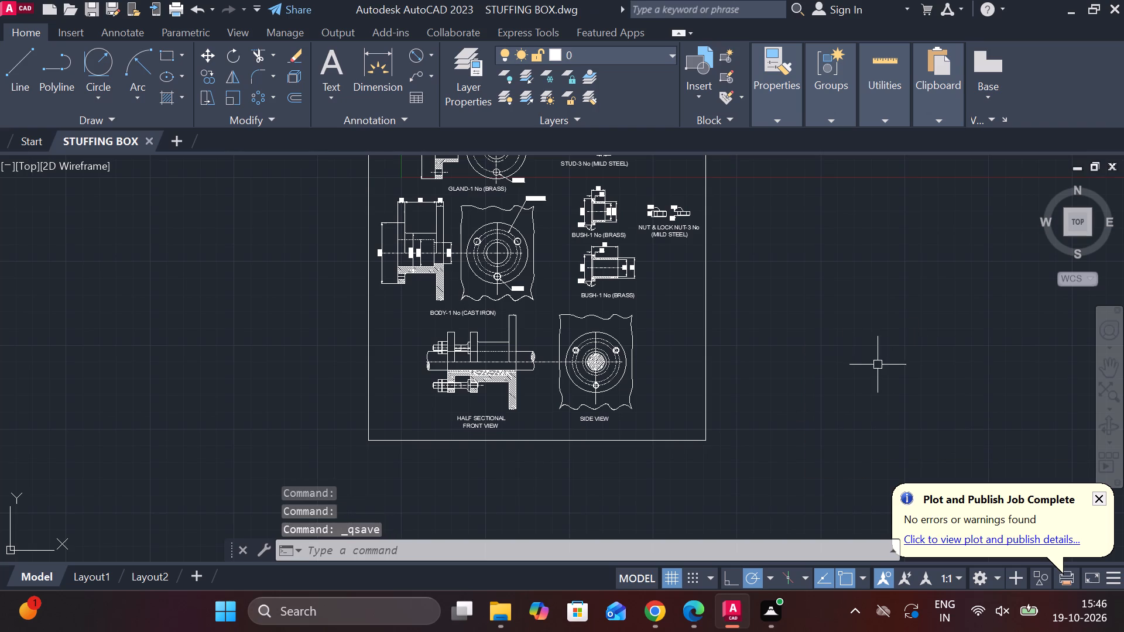
Set up a model plot with the DWG To PDF.pc3 plotter and landscape orientation.
type("PLOT")
left_click(902, 394)
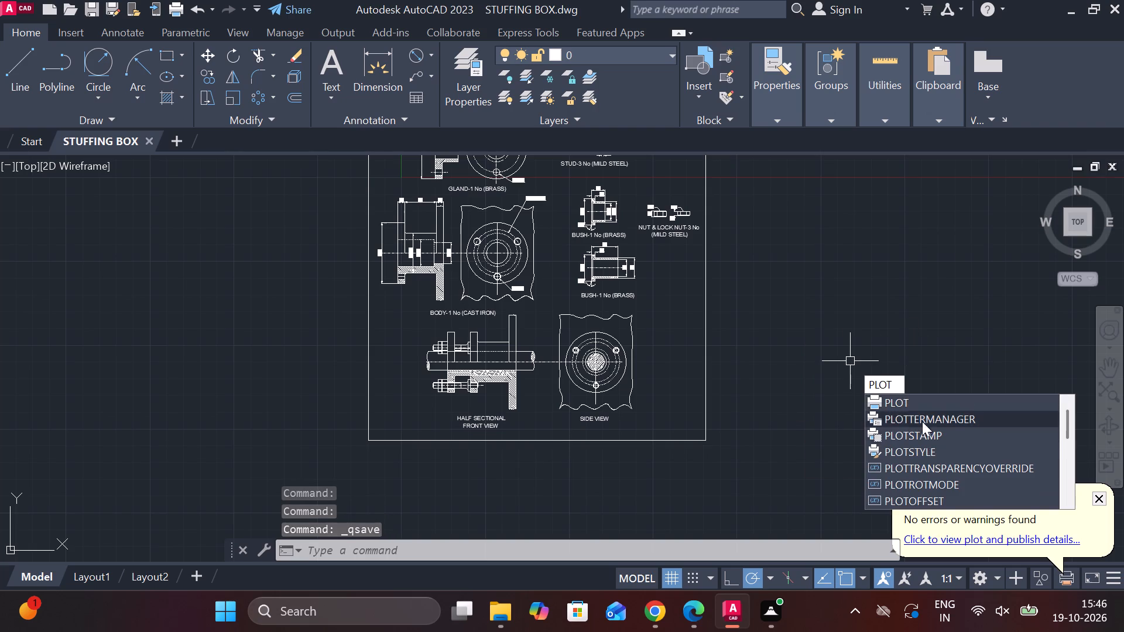
left_click(907, 403)
left_click(352, 173)
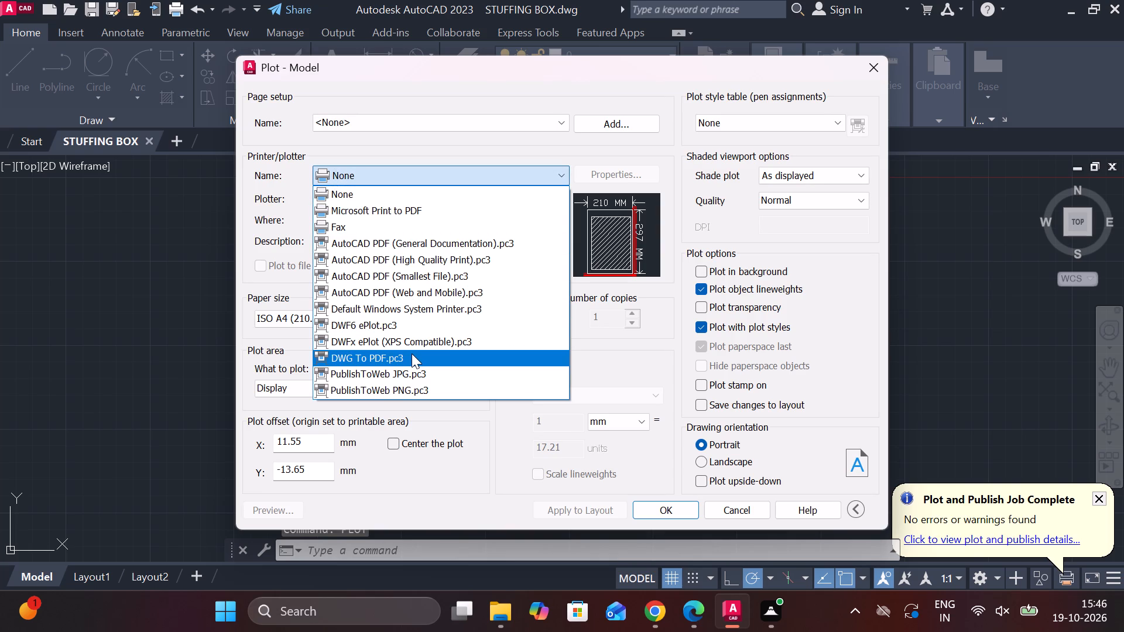
left_click(412, 353)
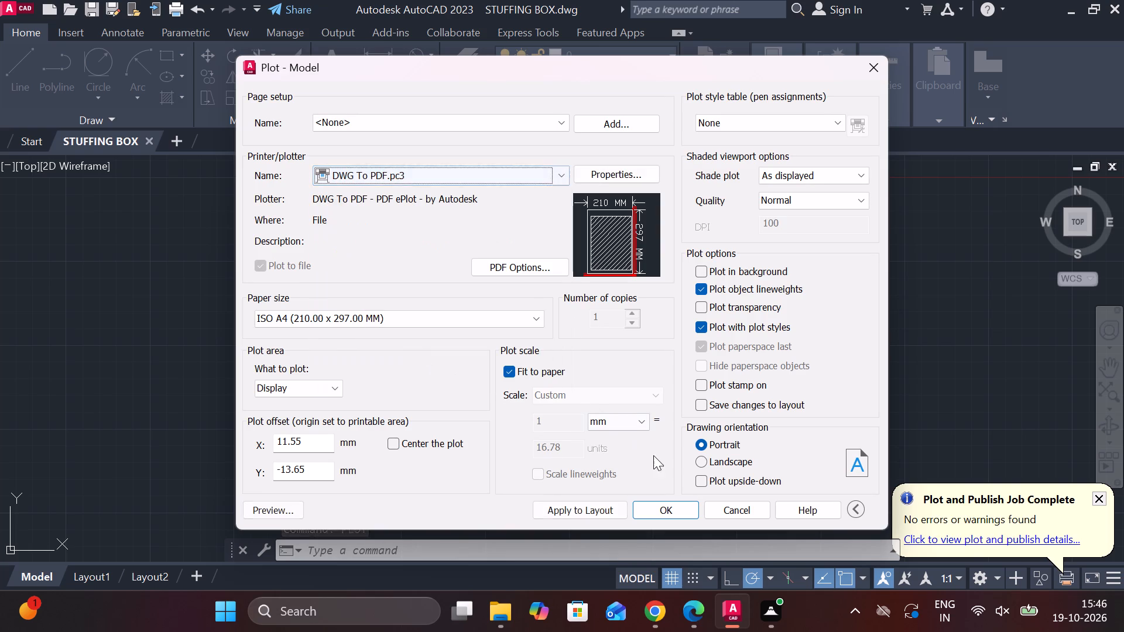
left_click(695, 461)
left_click(705, 461)
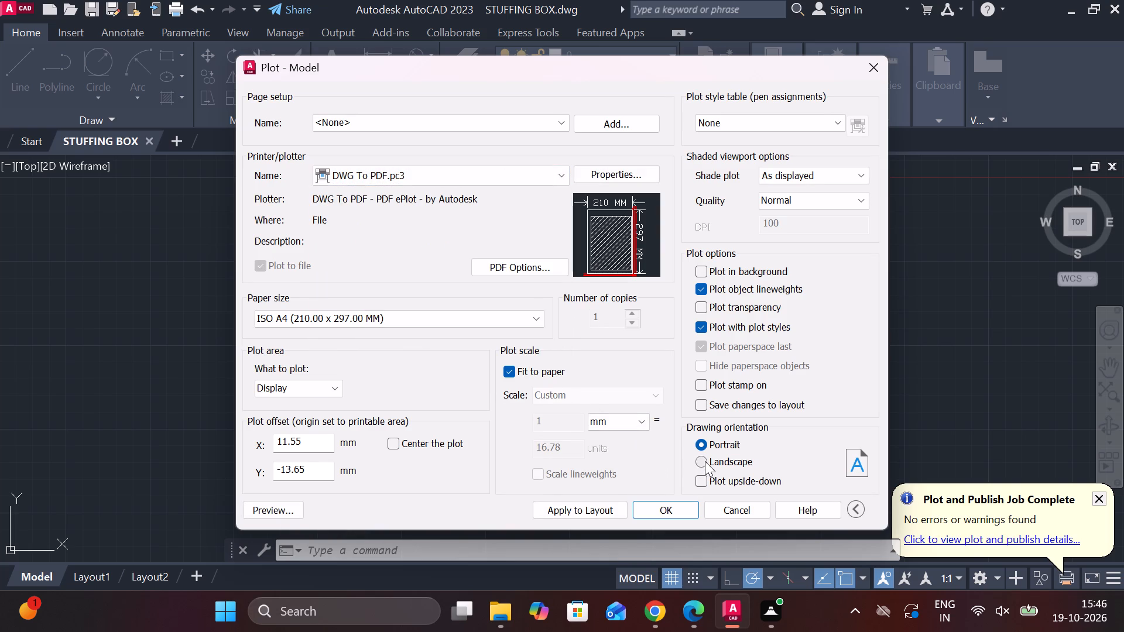
Plot a window enclosing the entire bordered sheet and save it as the PDF STUFFING BOX-Model in Documents.
left_click(333, 382)
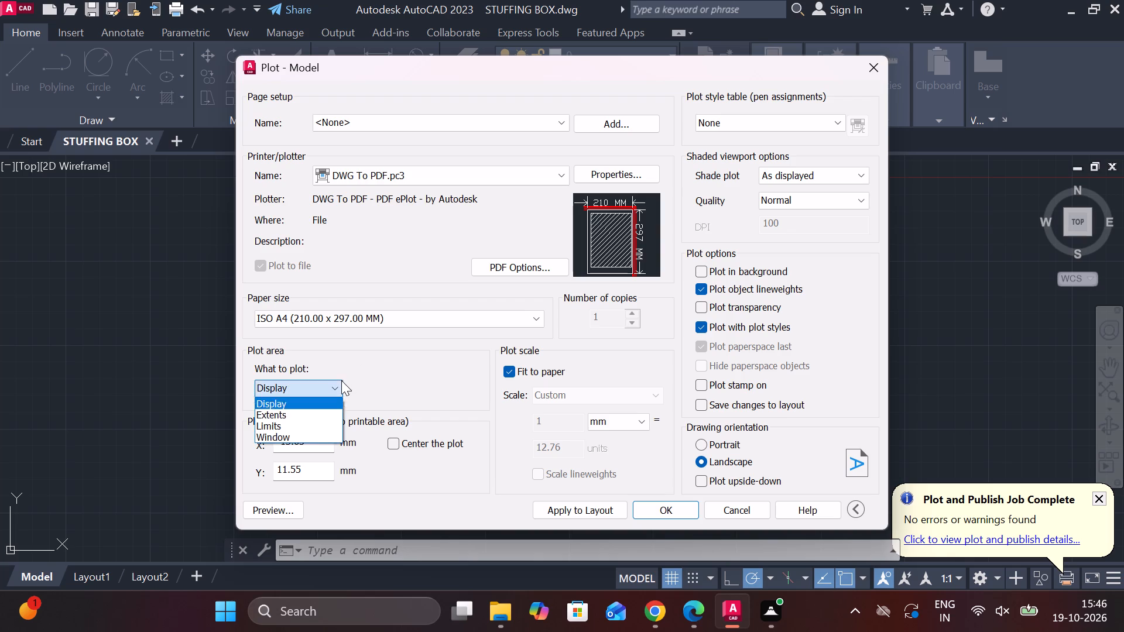
left_click(321, 437)
scroll(427, 370, "down", 2)
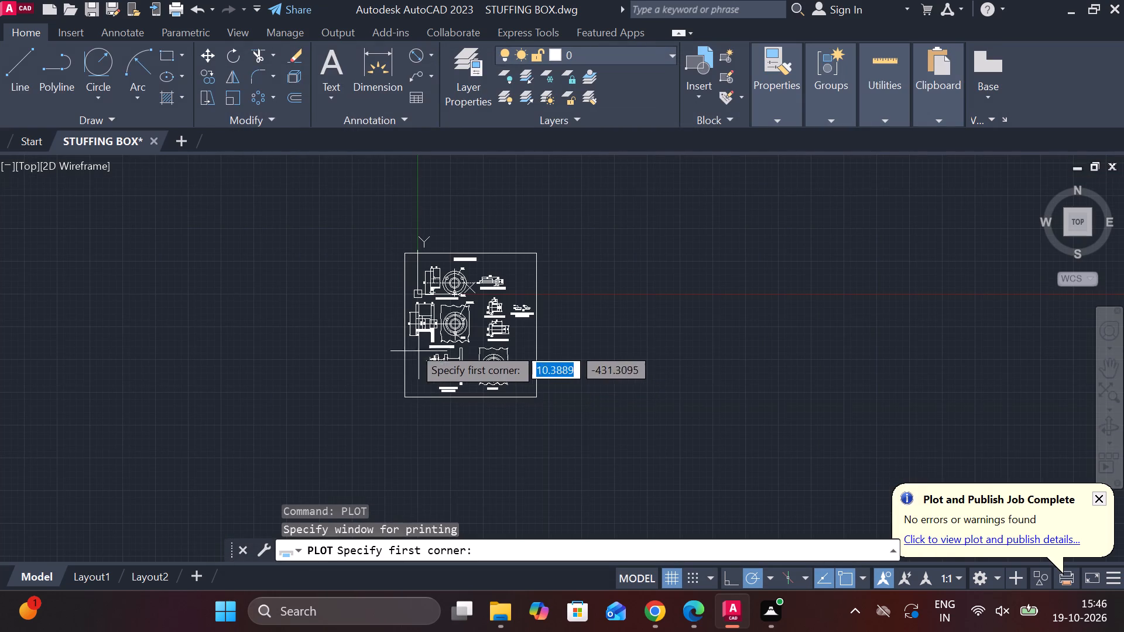
left_click(384, 234)
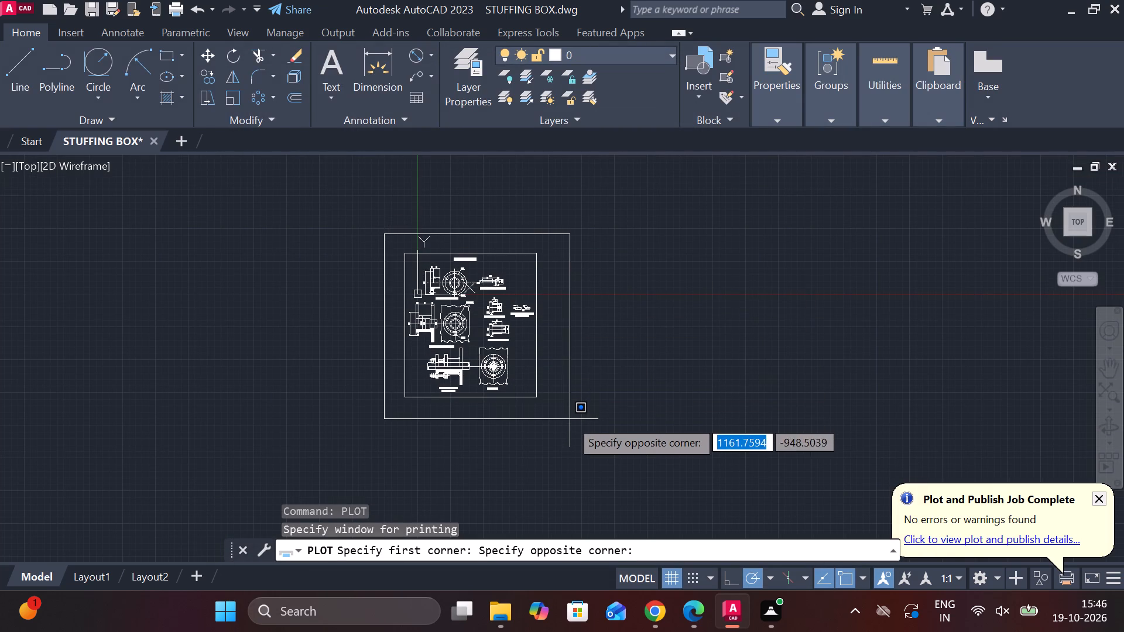
left_click(556, 414)
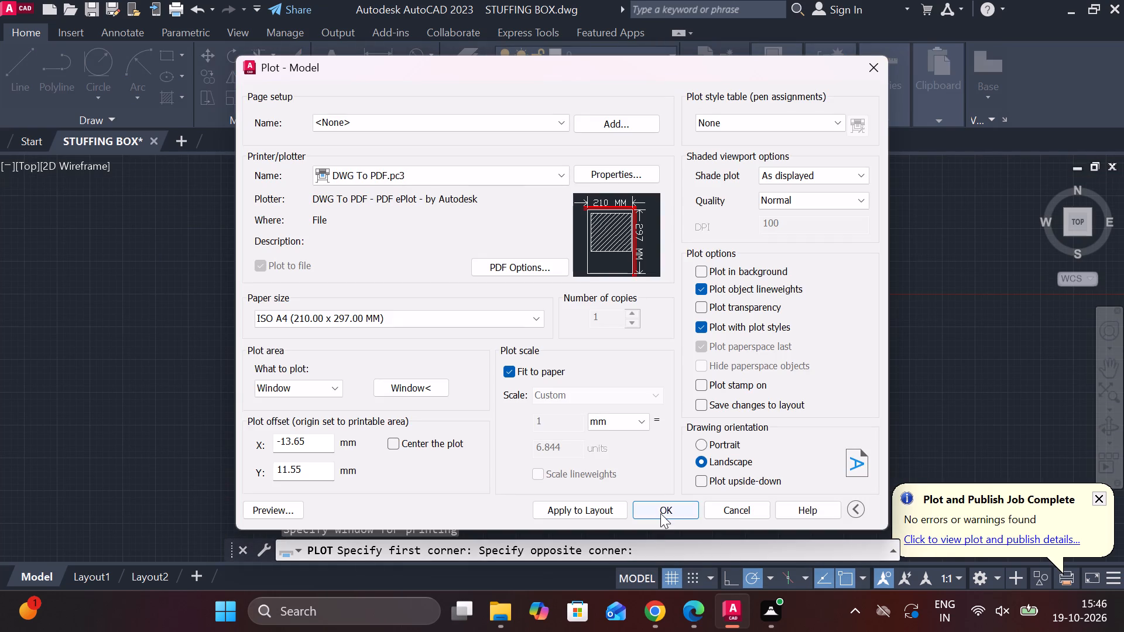
left_click(660, 513)
left_click(794, 464)
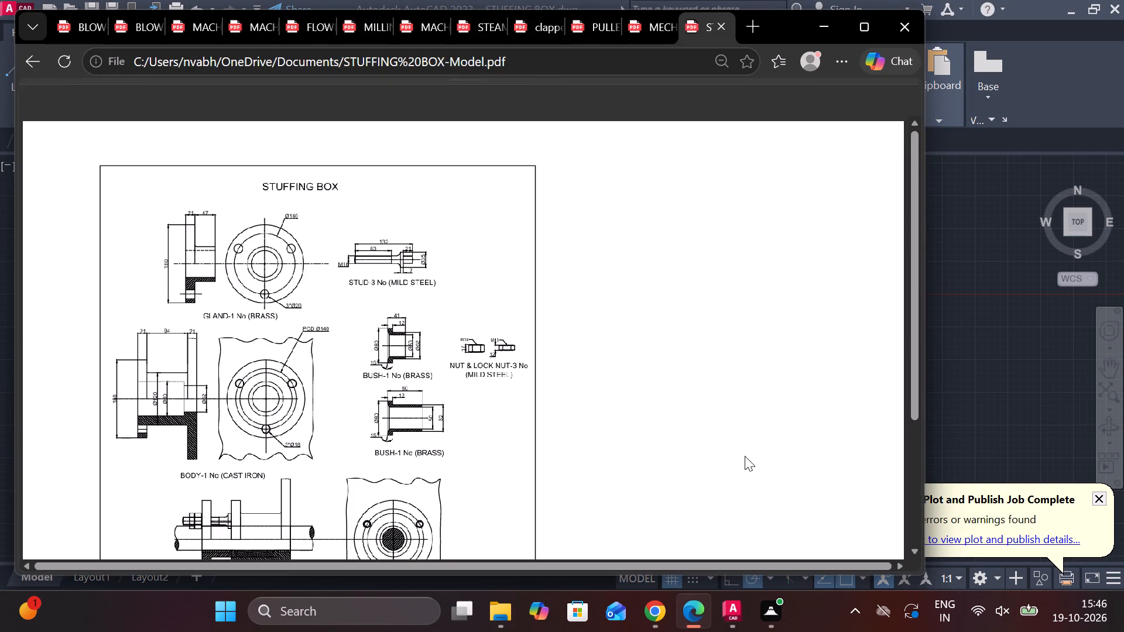
Check the plotted STUFFING BOX PDF in Microsoft Edge, from the title down to the assembly views.
scroll(408, 399, "up", 1)
scroll(407, 399, "down", 1)
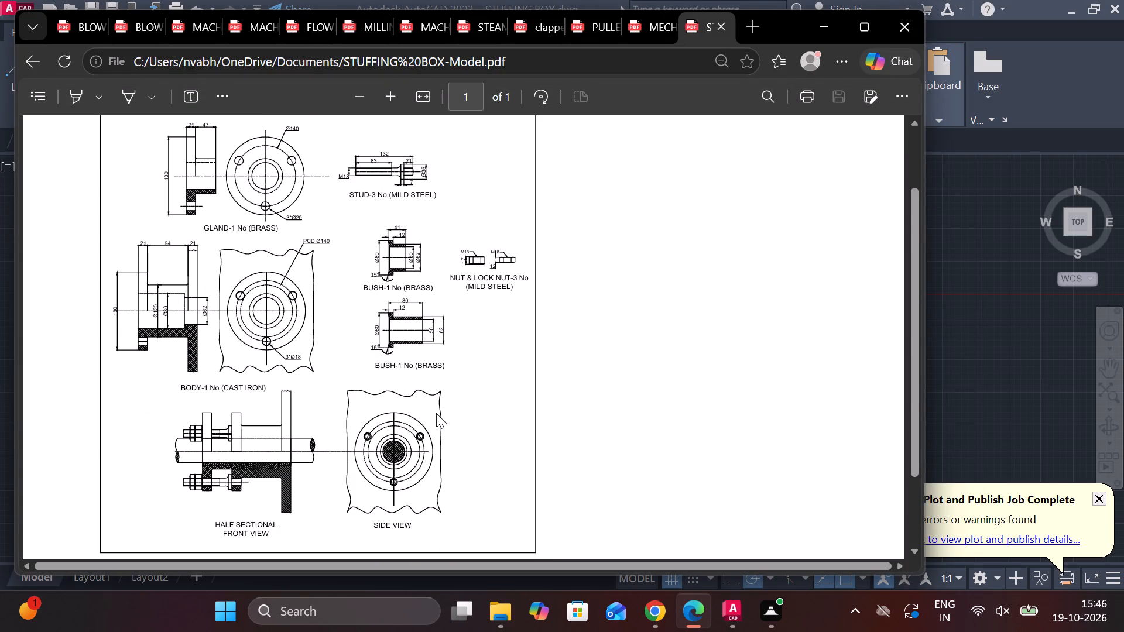